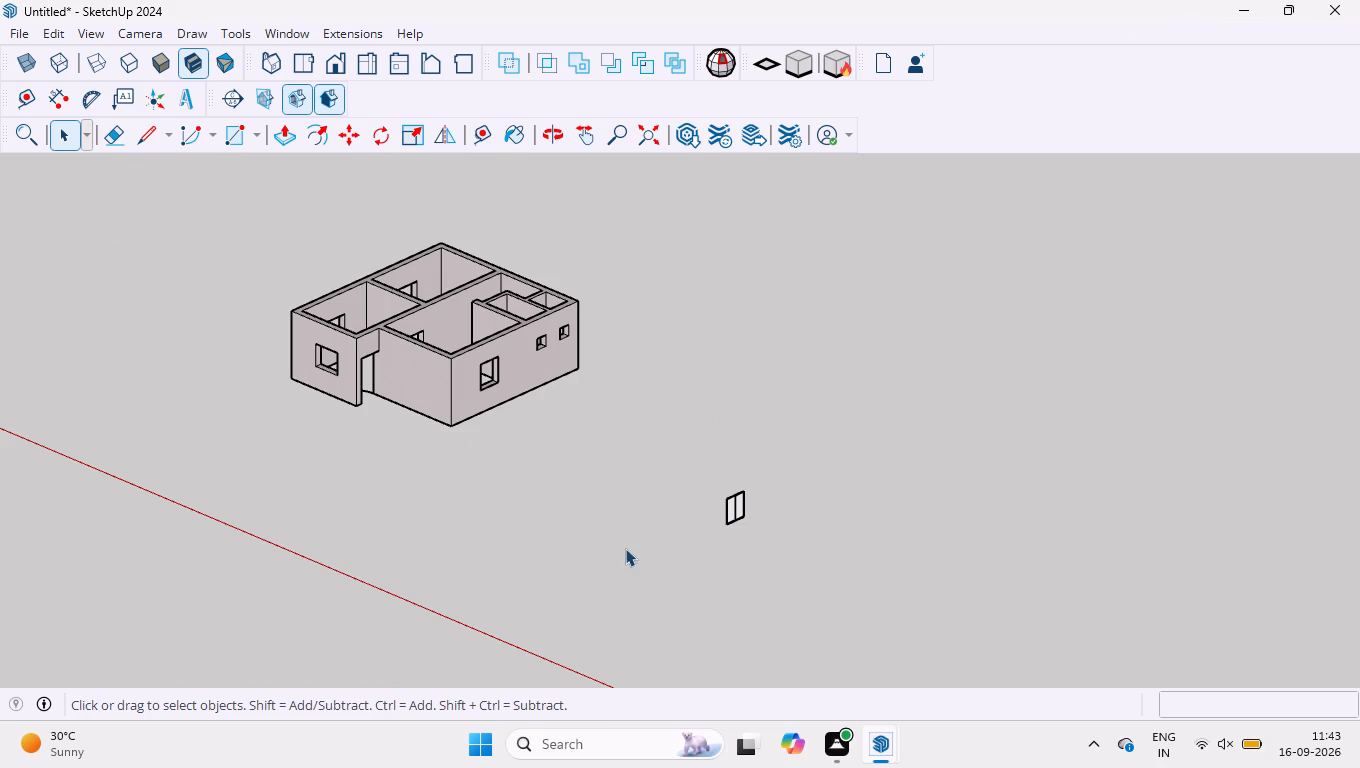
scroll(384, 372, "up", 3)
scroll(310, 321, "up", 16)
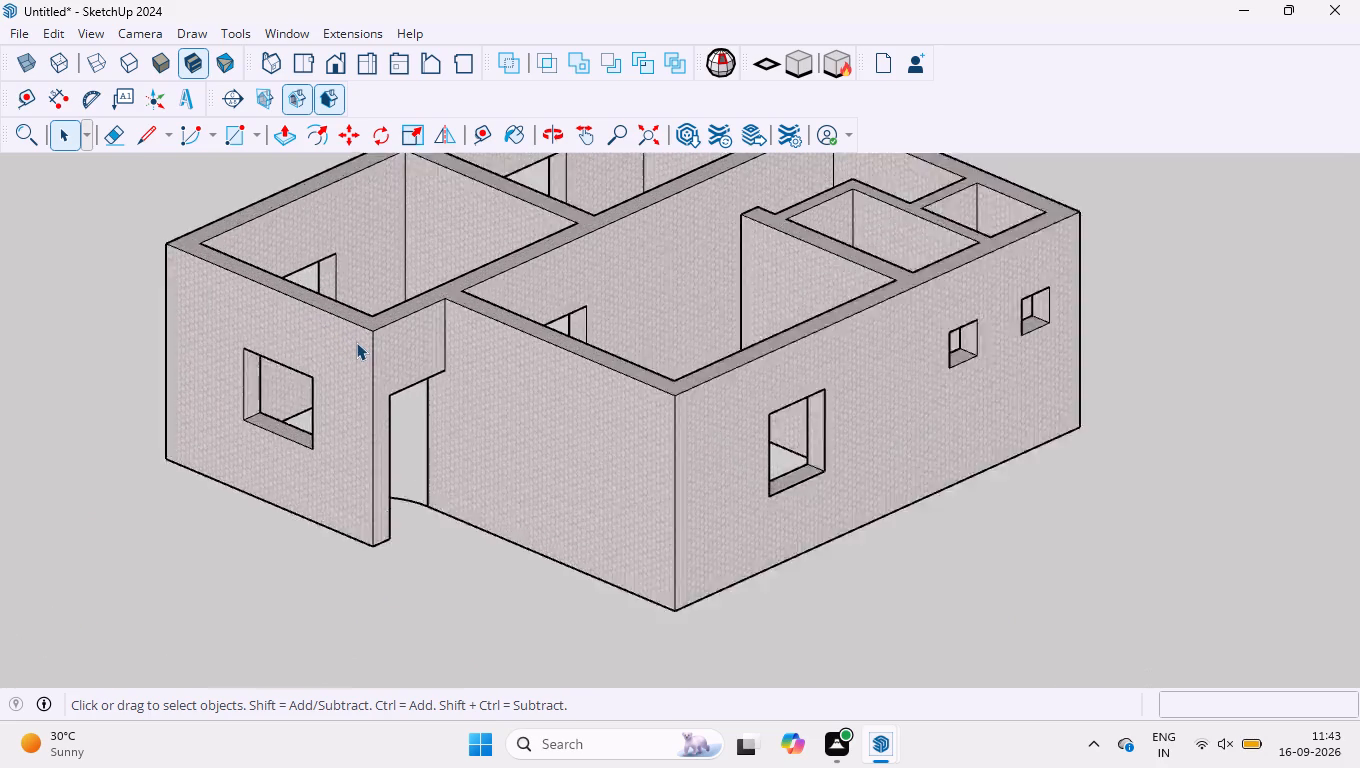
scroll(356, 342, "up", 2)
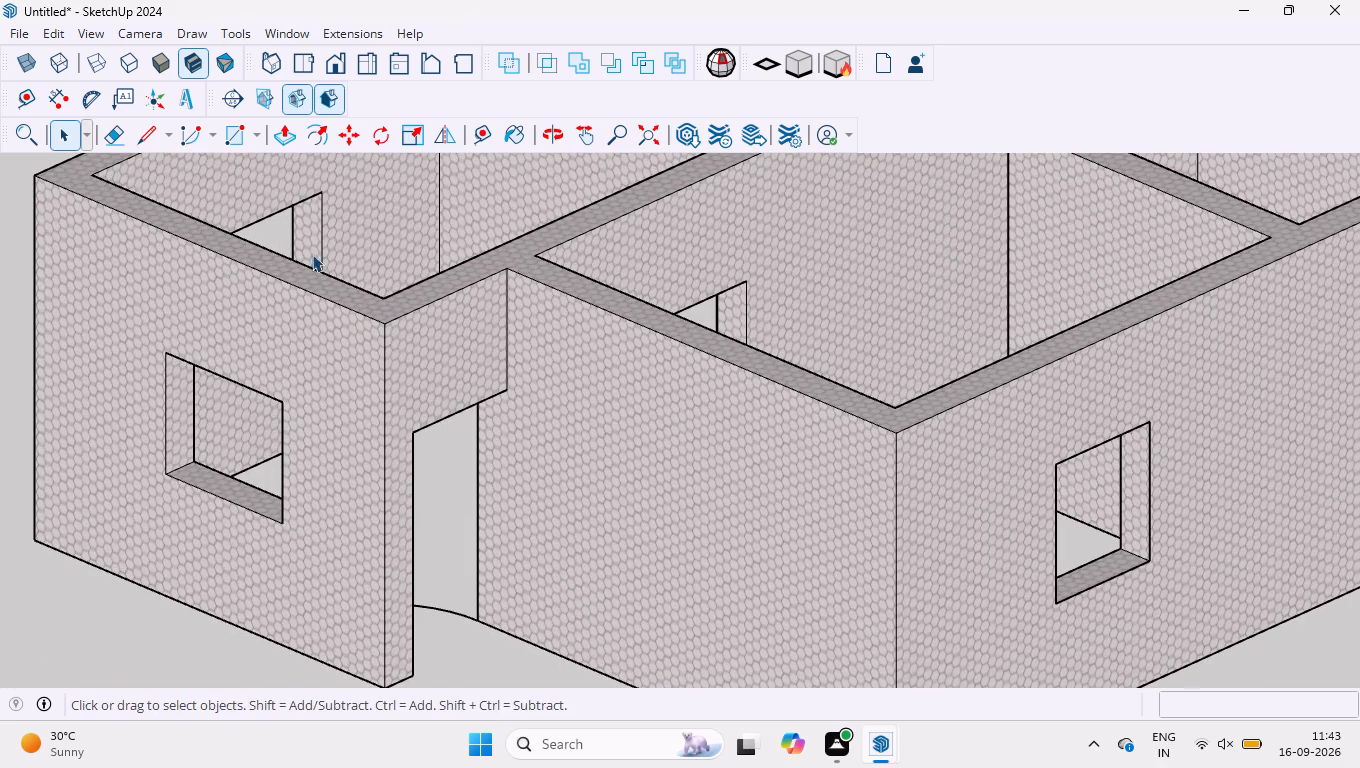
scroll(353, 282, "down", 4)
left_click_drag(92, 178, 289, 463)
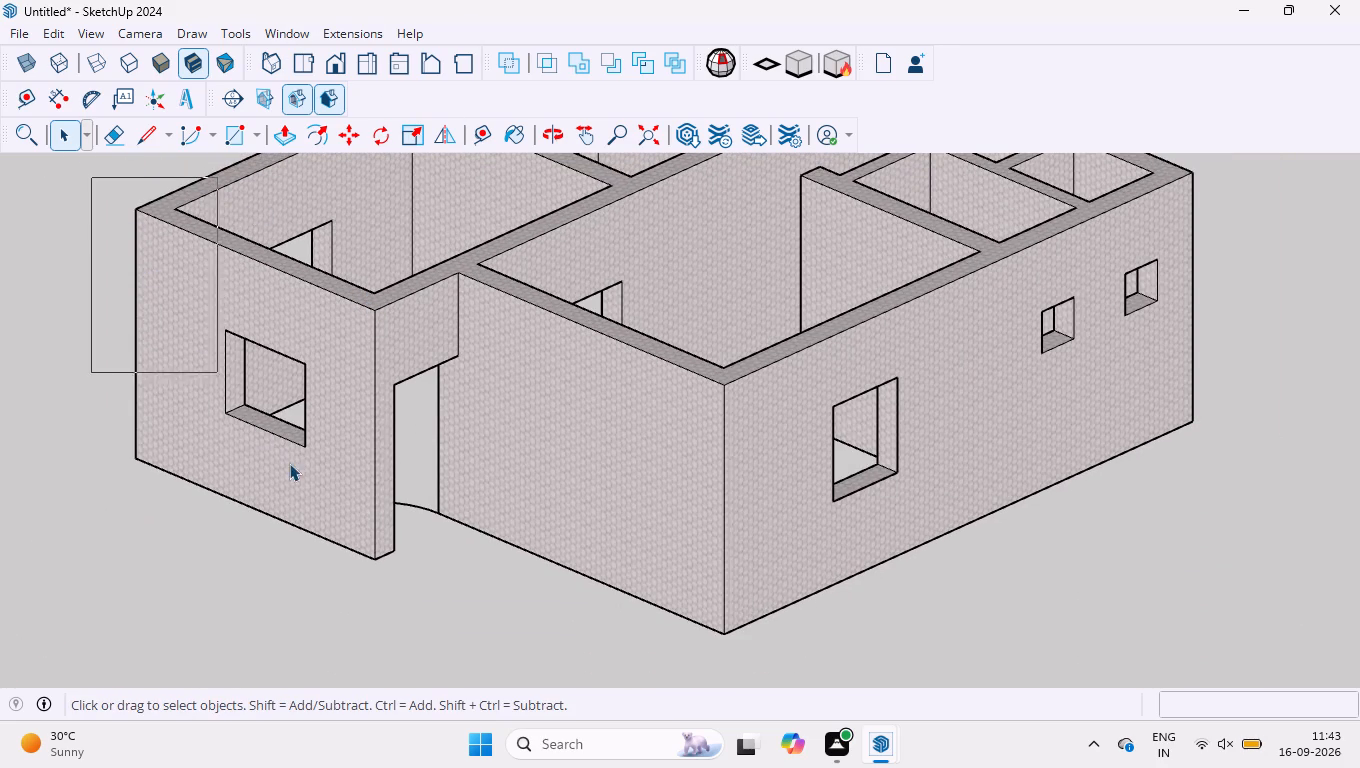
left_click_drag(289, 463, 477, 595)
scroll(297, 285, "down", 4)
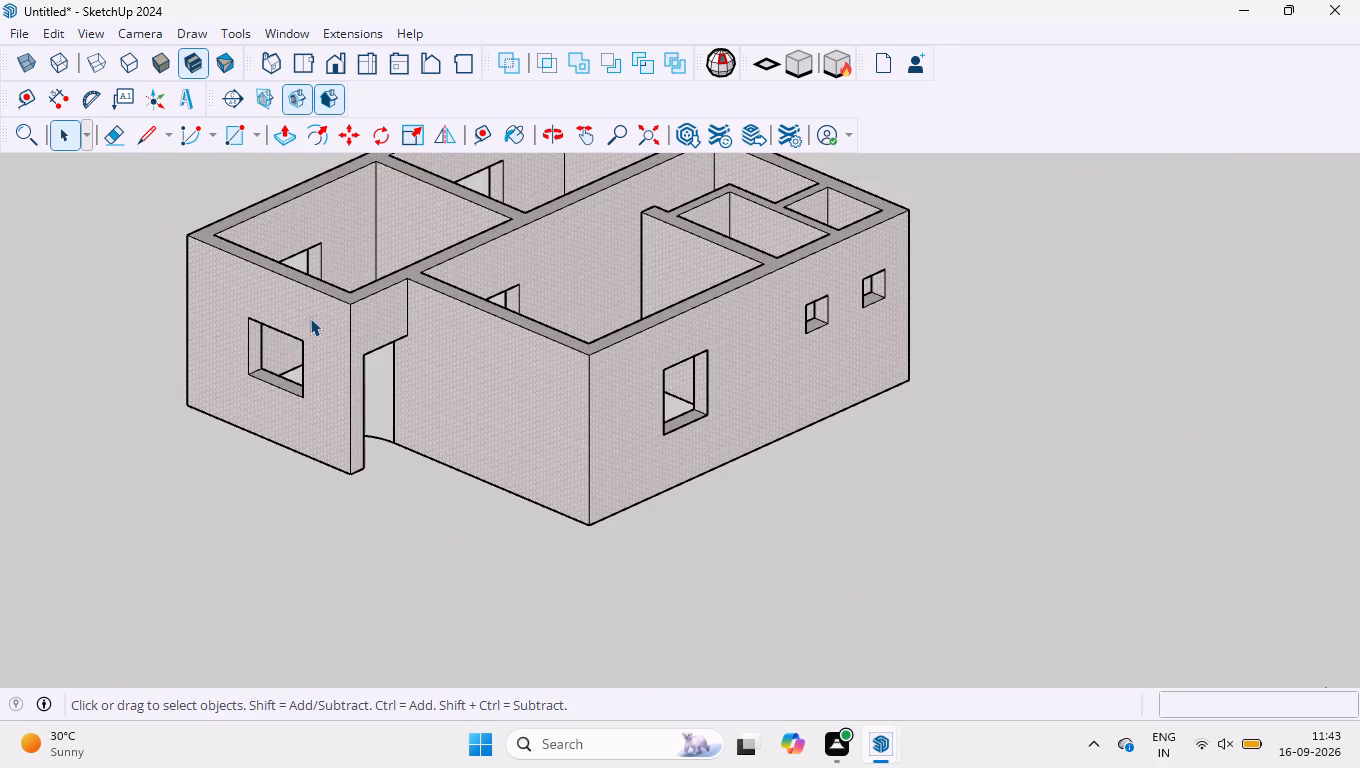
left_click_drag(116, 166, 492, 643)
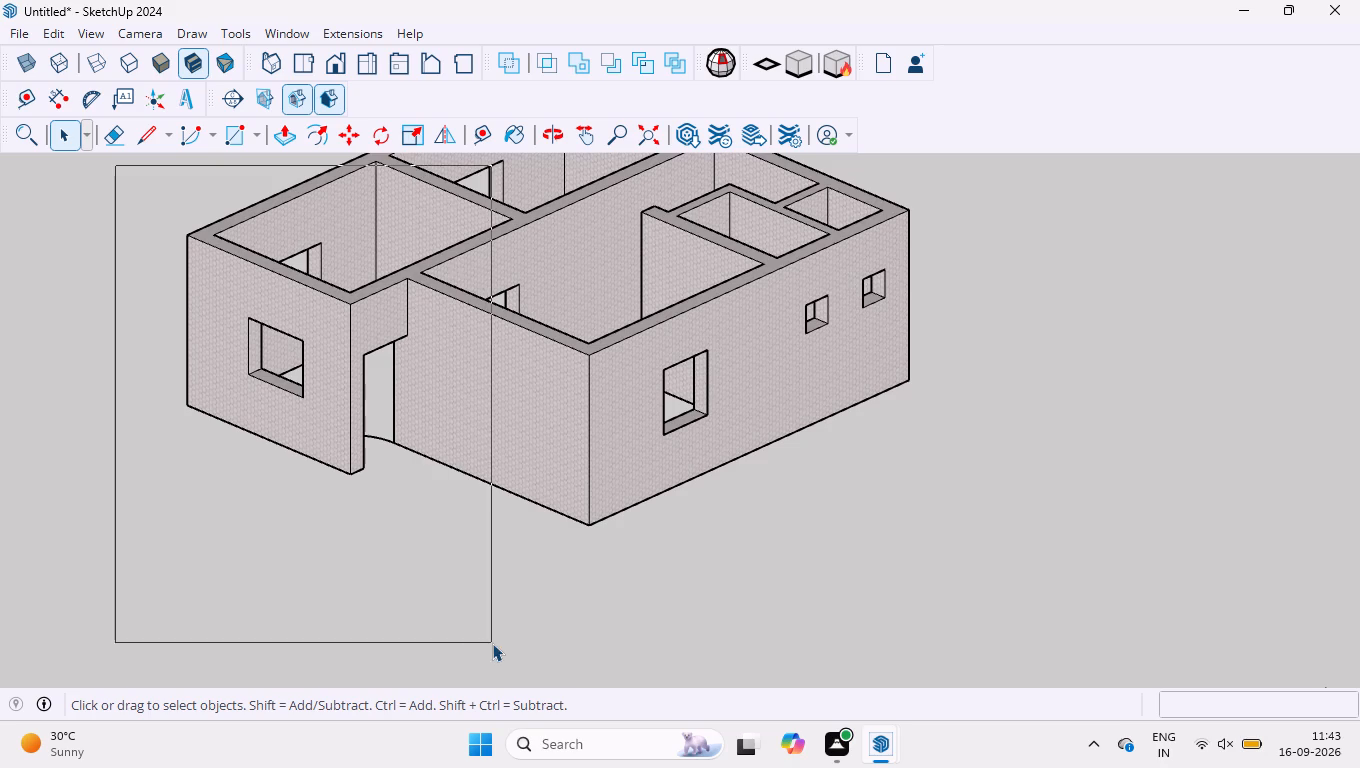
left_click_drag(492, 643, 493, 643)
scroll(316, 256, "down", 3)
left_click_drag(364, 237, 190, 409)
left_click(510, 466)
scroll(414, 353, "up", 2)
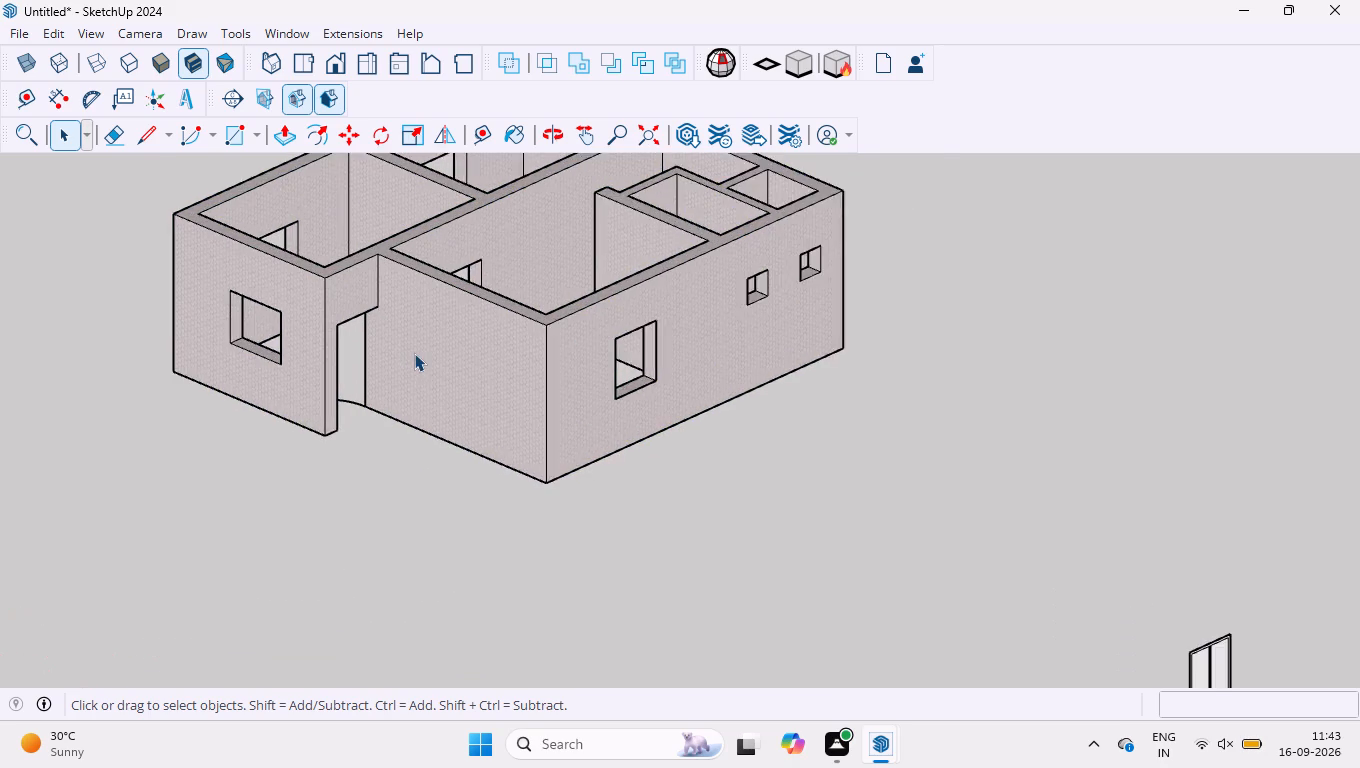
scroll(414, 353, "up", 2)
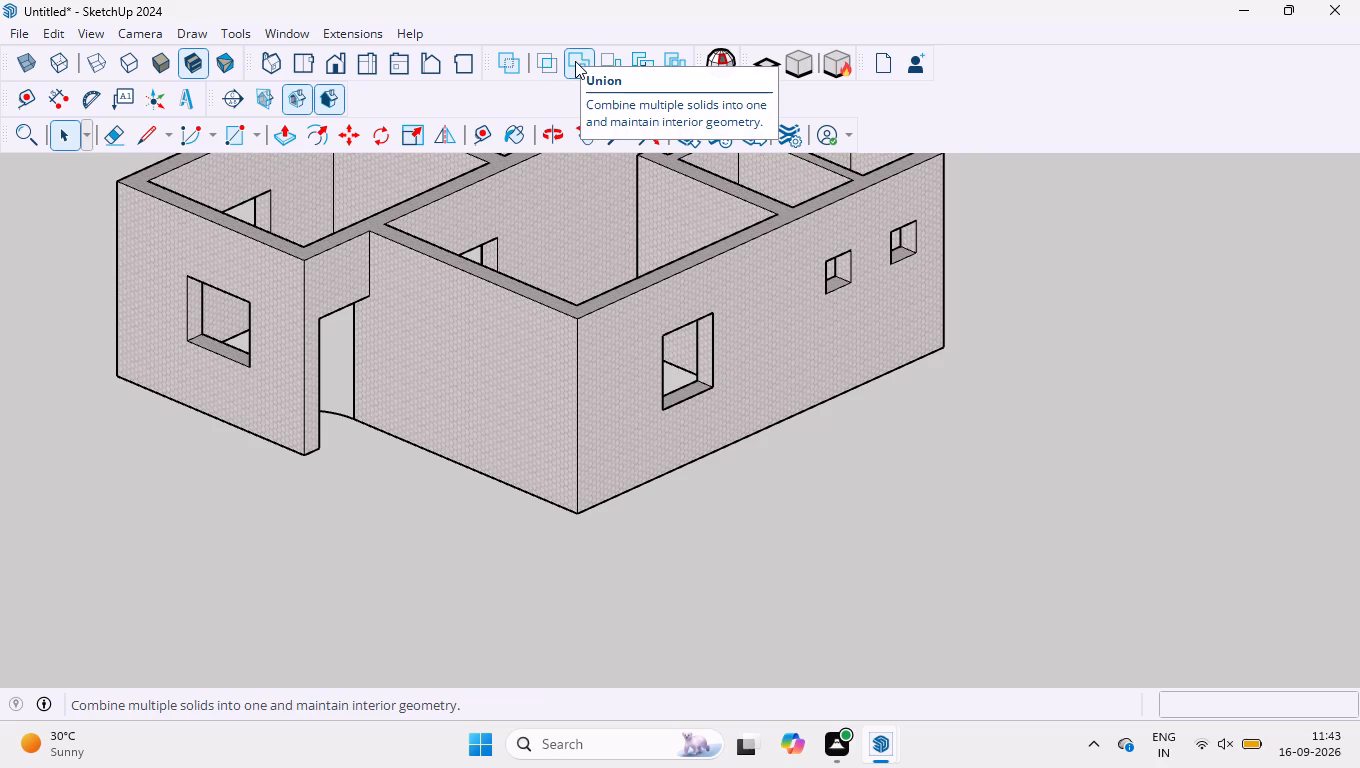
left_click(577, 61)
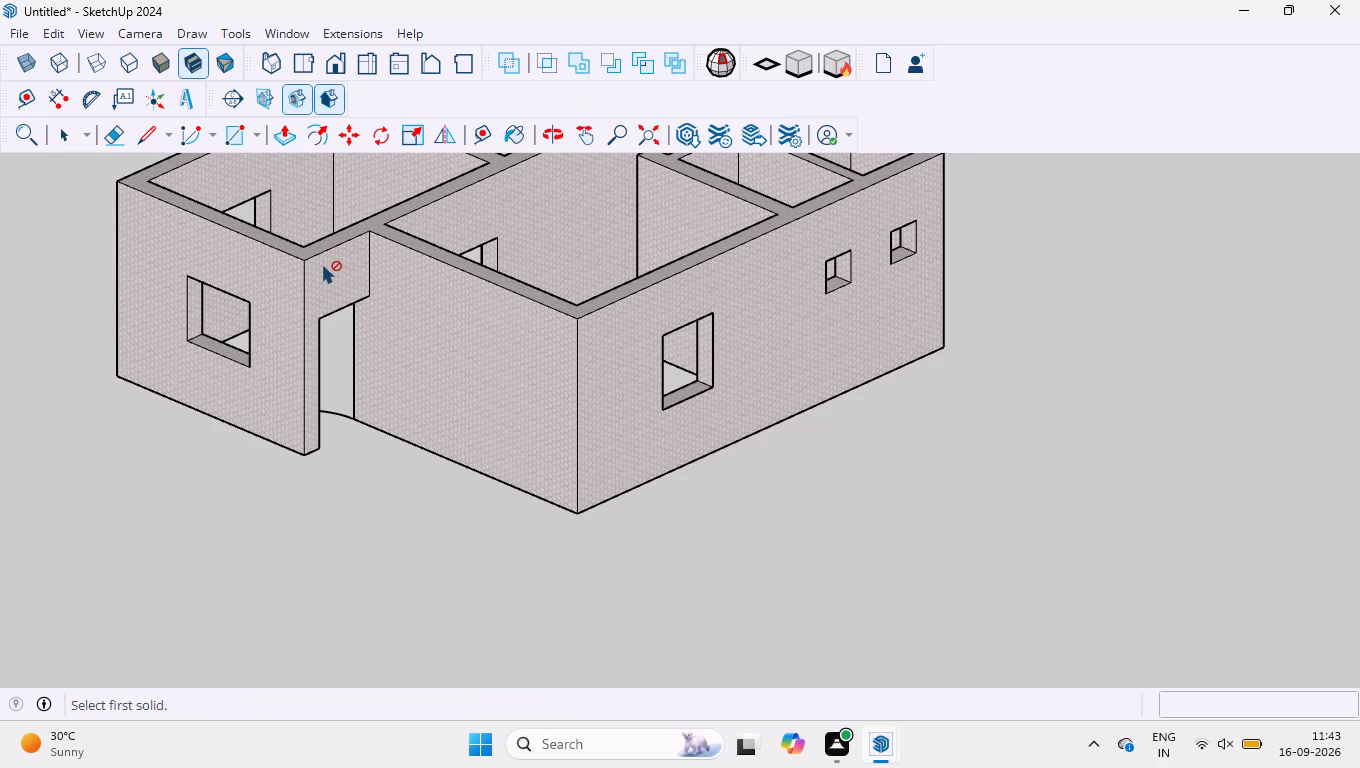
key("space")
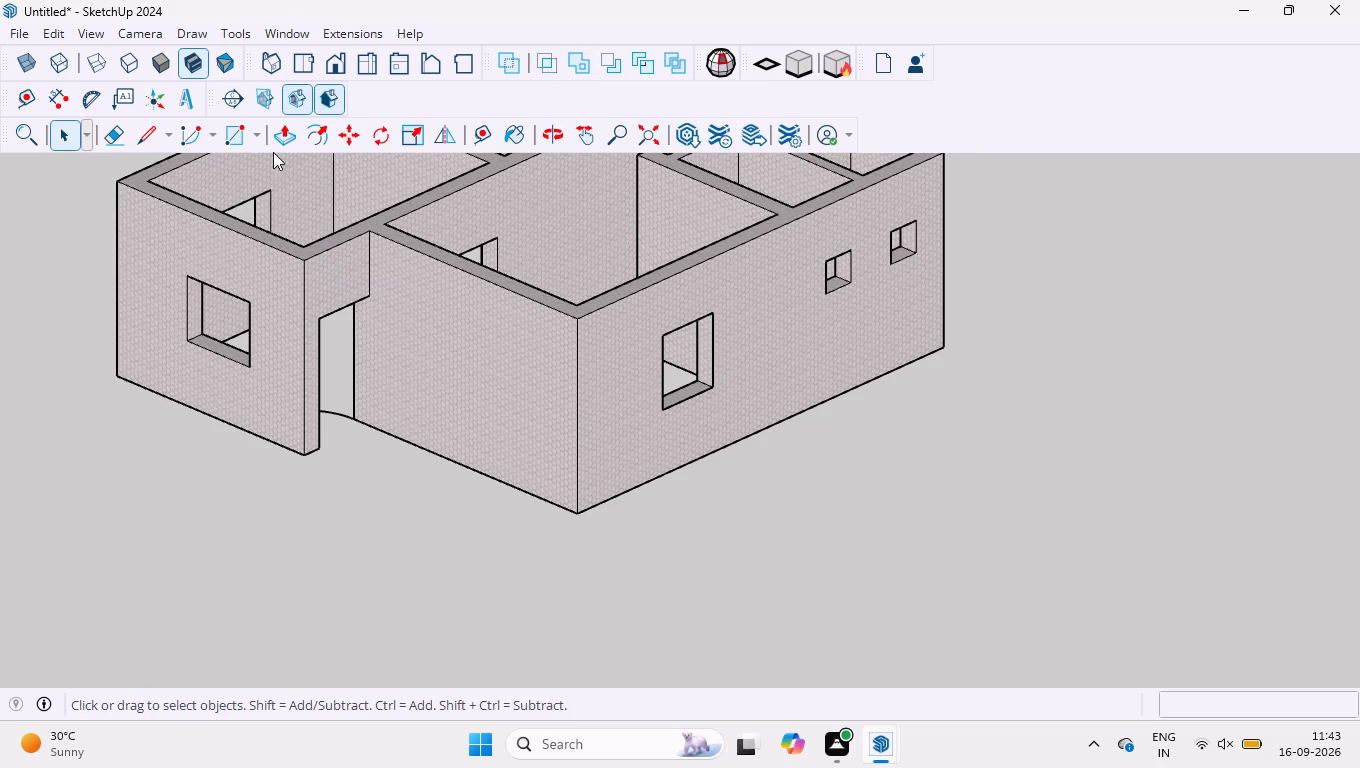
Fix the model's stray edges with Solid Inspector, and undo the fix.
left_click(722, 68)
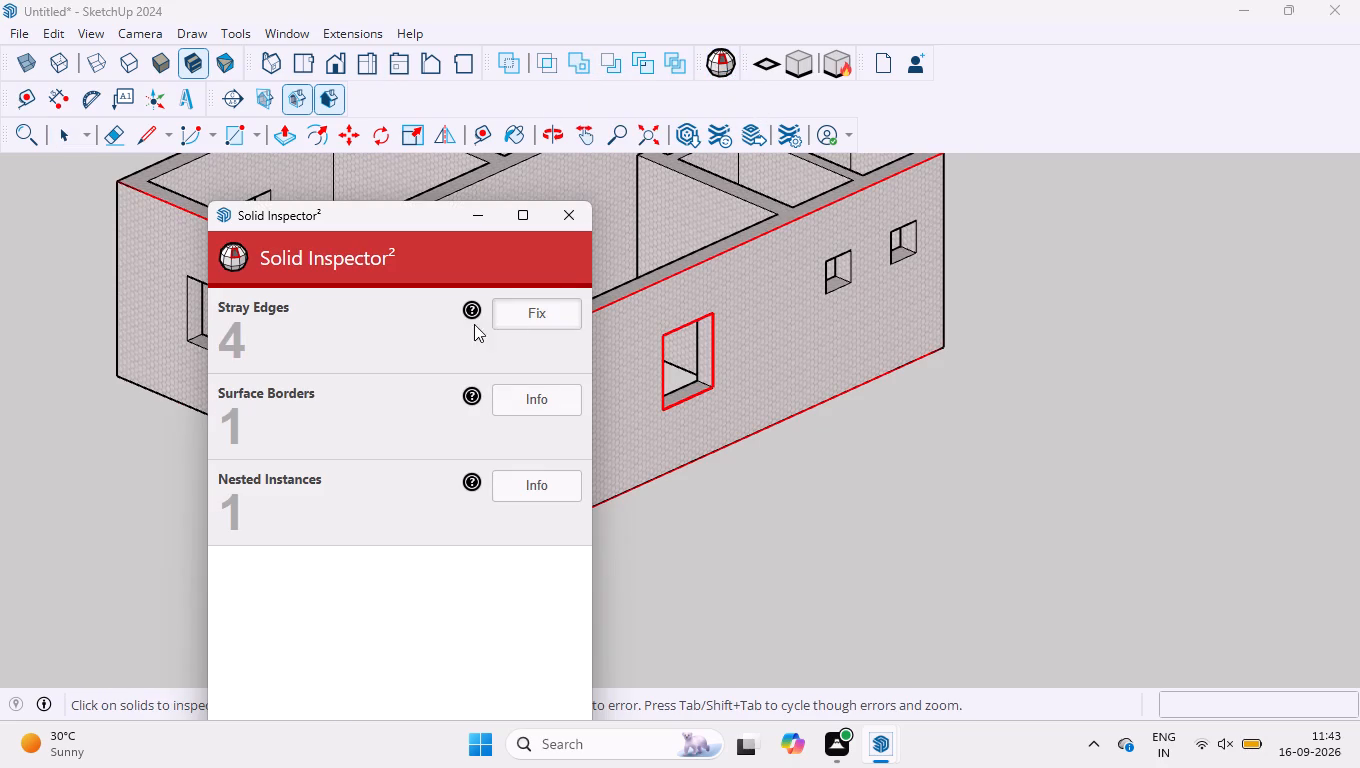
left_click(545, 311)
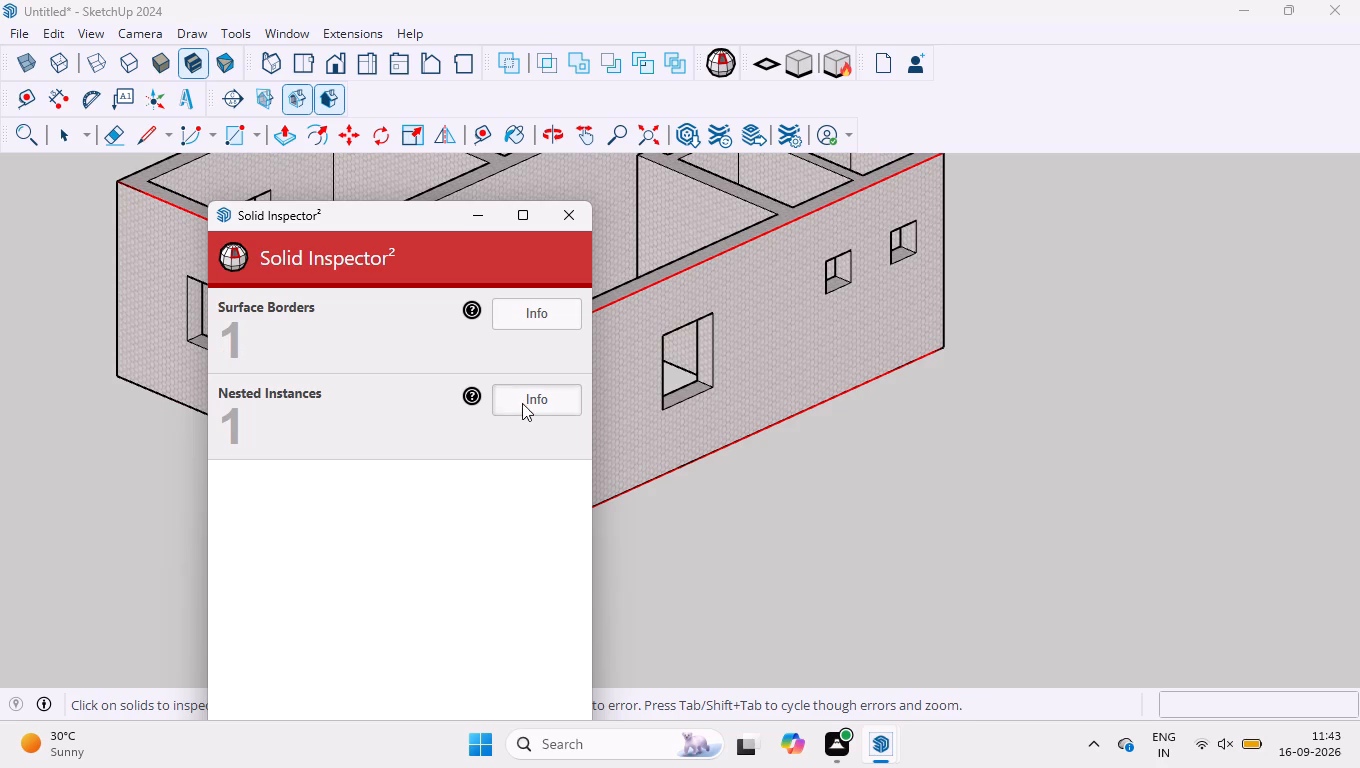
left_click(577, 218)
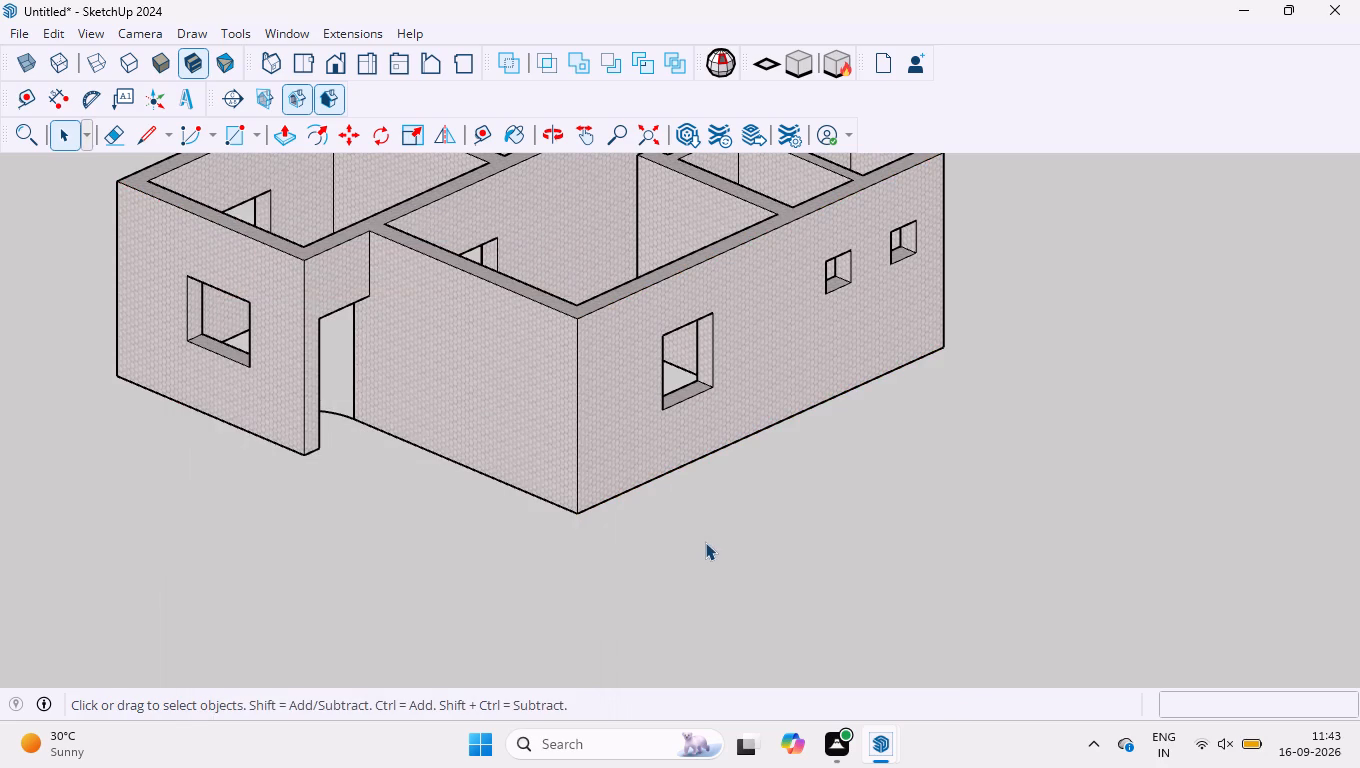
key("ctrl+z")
Run Solid Inspector on the model again and fix its stray edges.
scroll(551, 479, "down", 8)
scroll(589, 477, "up", 2)
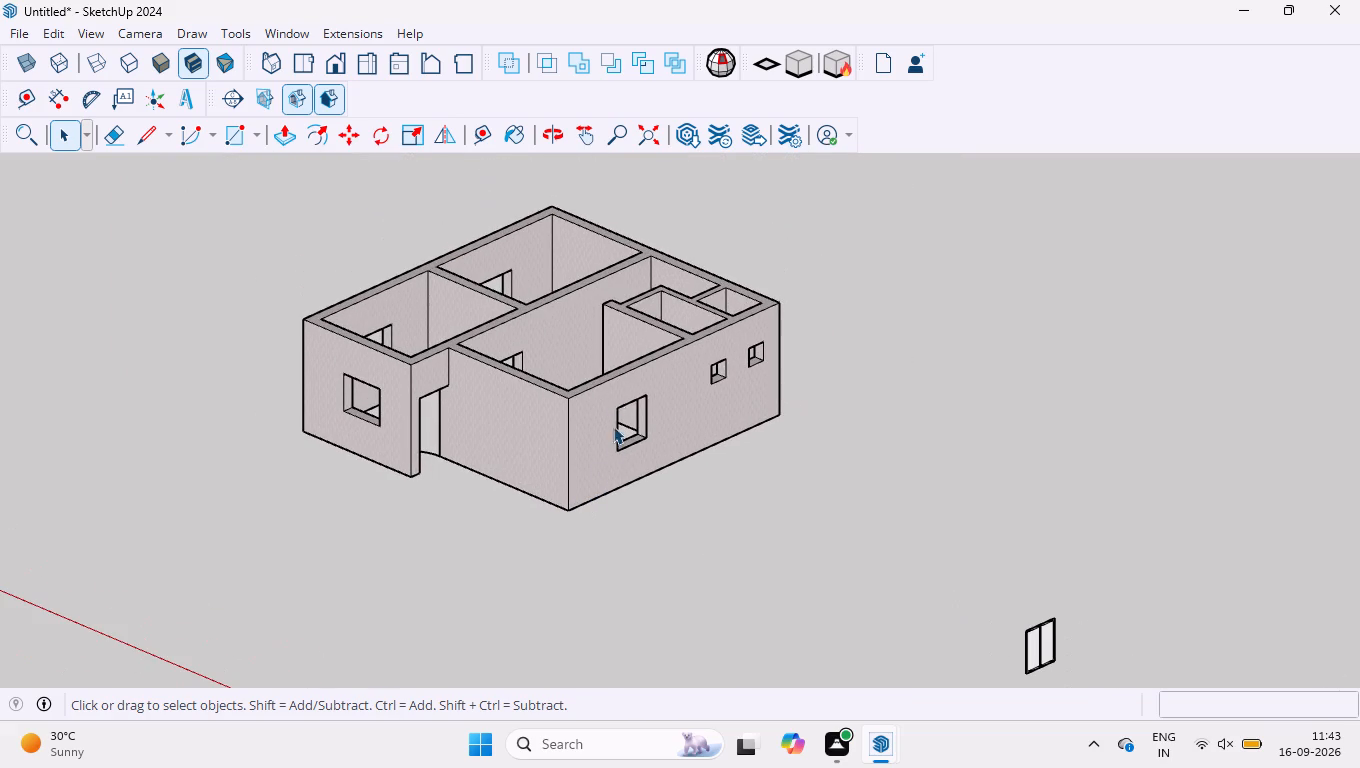
scroll(488, 255, "up", 3)
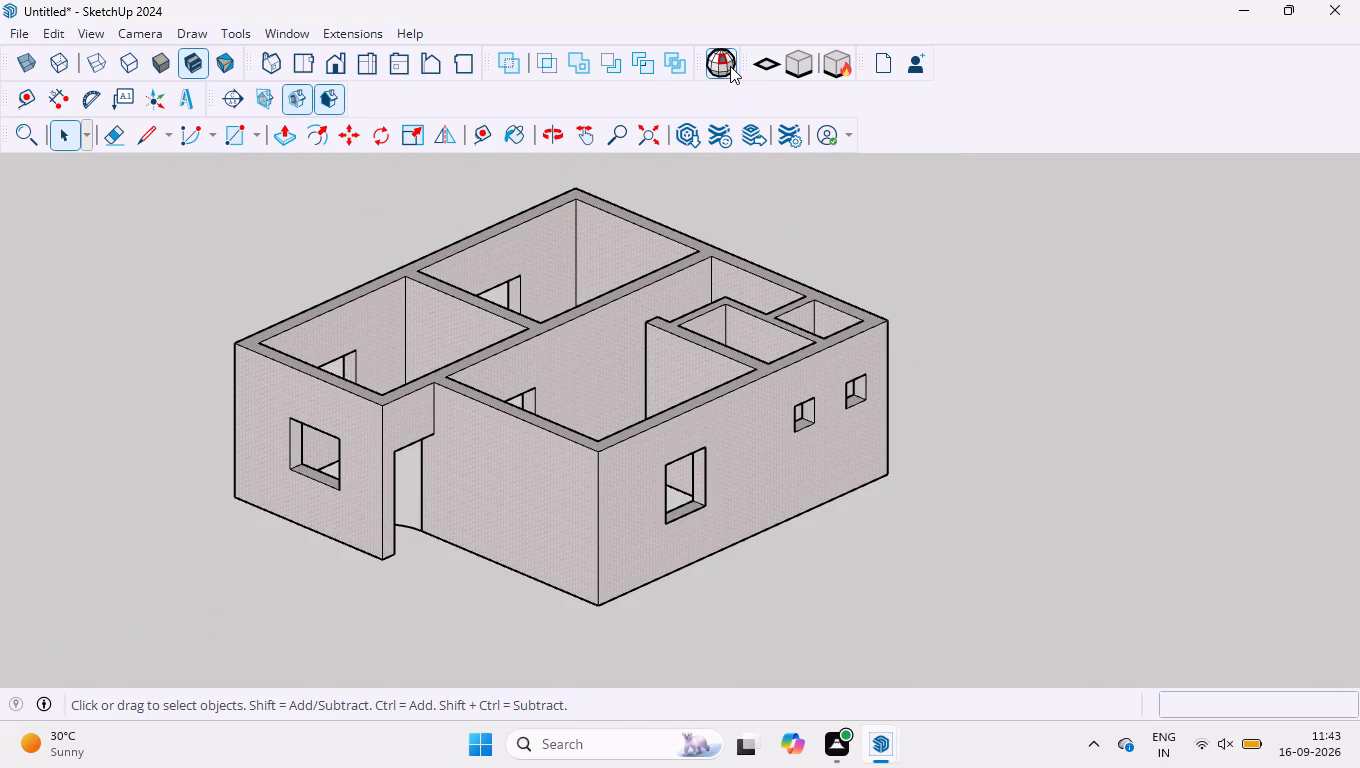
left_click(730, 66)
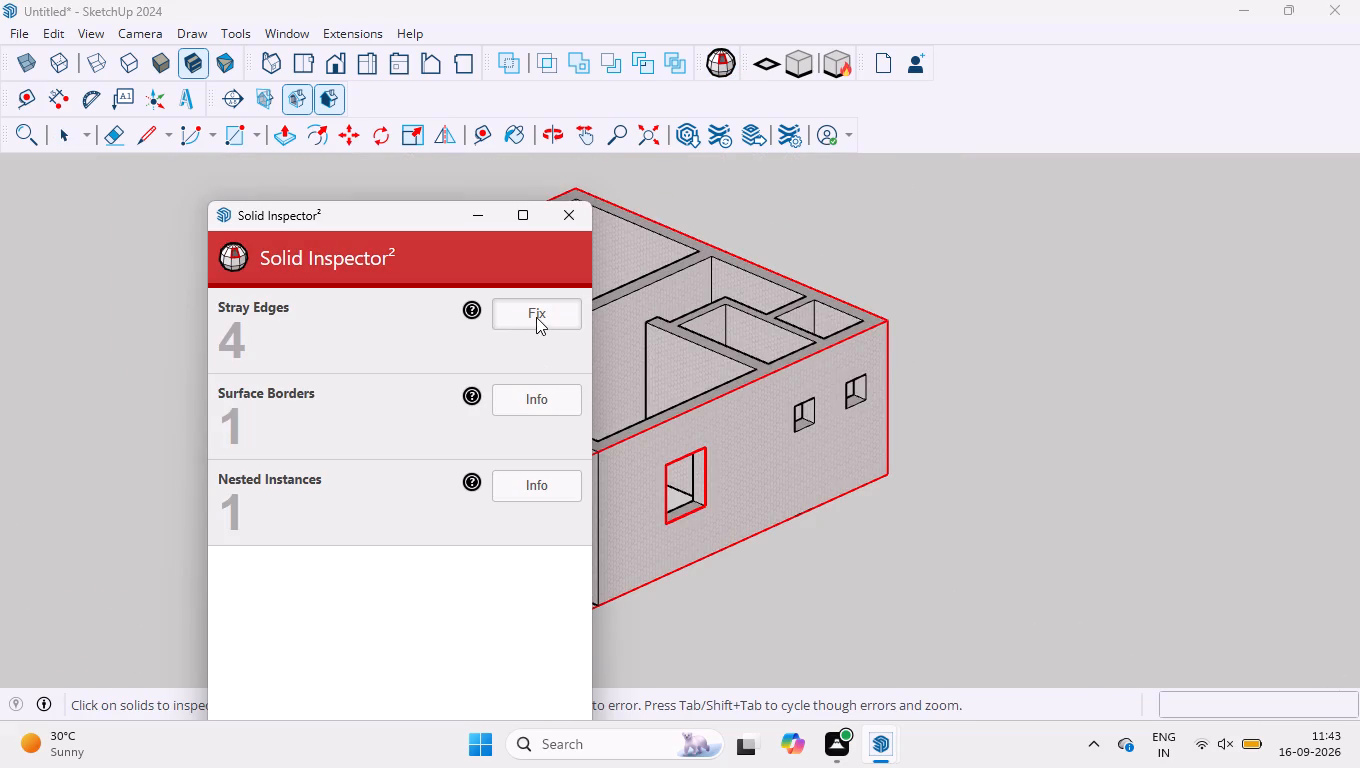
left_click(536, 317)
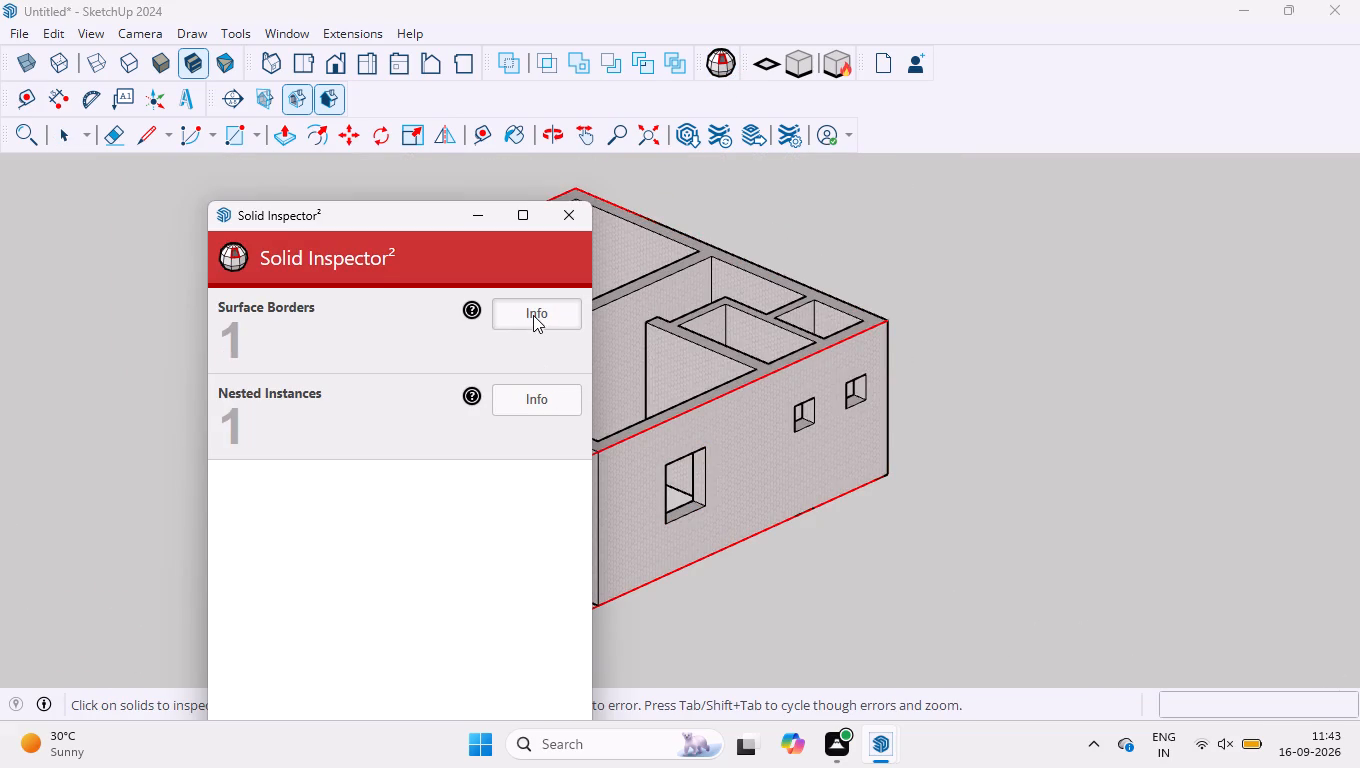
left_click(557, 225)
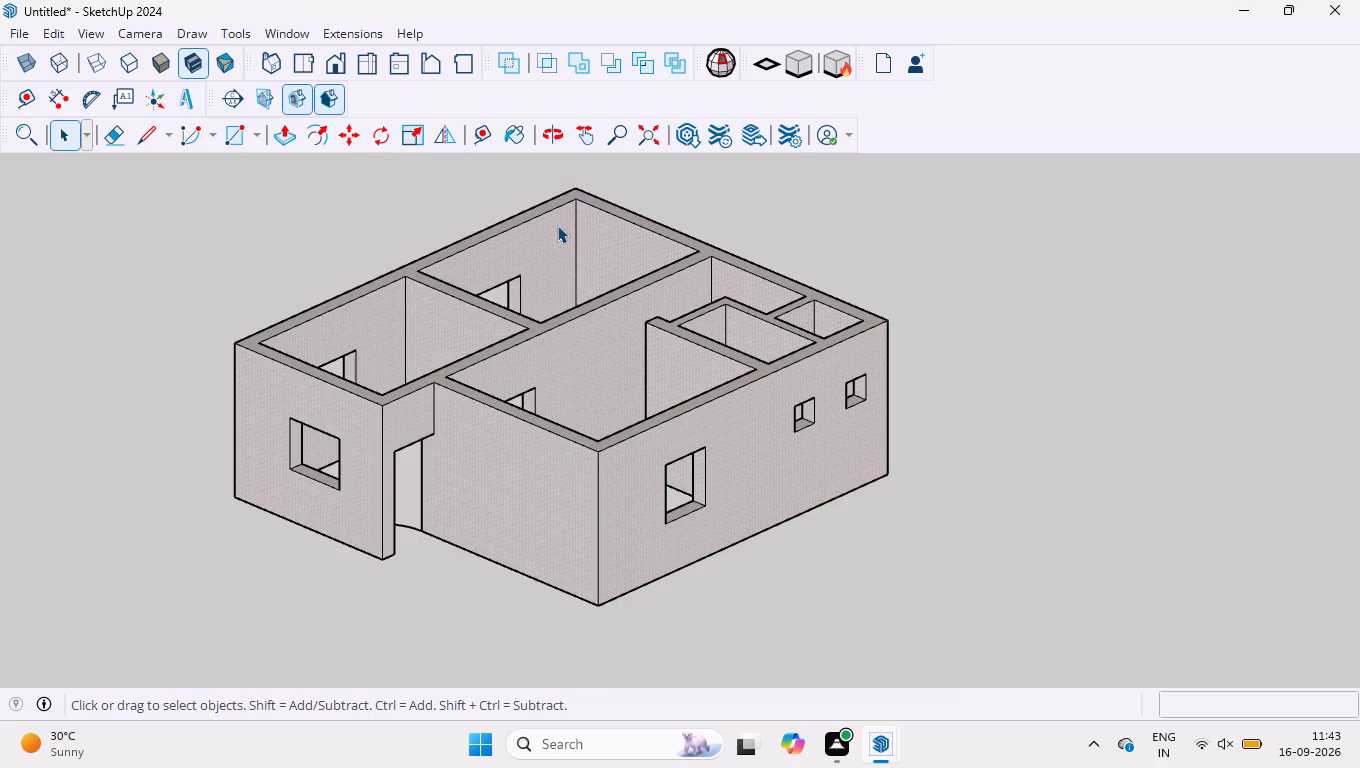
Copy the complete window outline straight up by about 4360 mm, keeping the original in place.
scroll(556, 231, "down", 3)
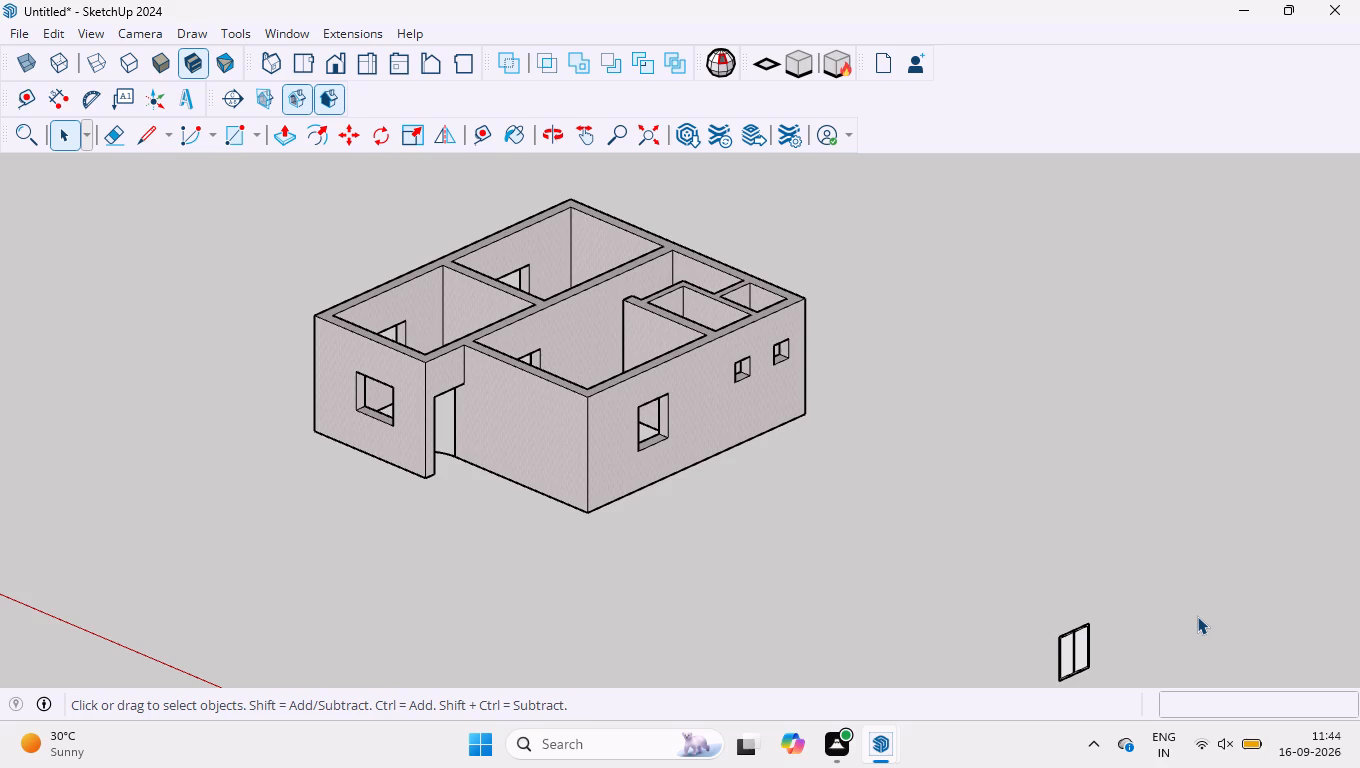
scroll(983, 476, "down", 2)
scroll(1080, 653, "up", 1)
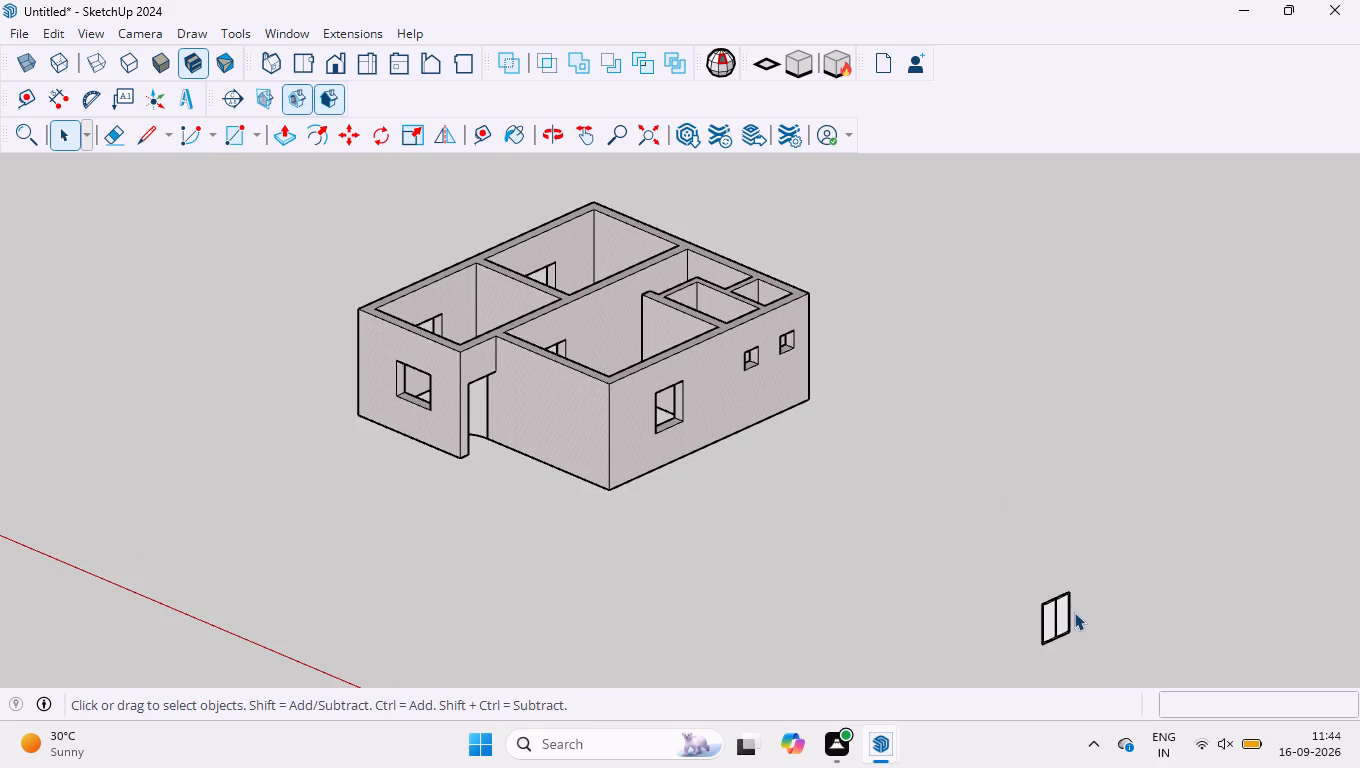
scroll(1071, 605, "up", 1)
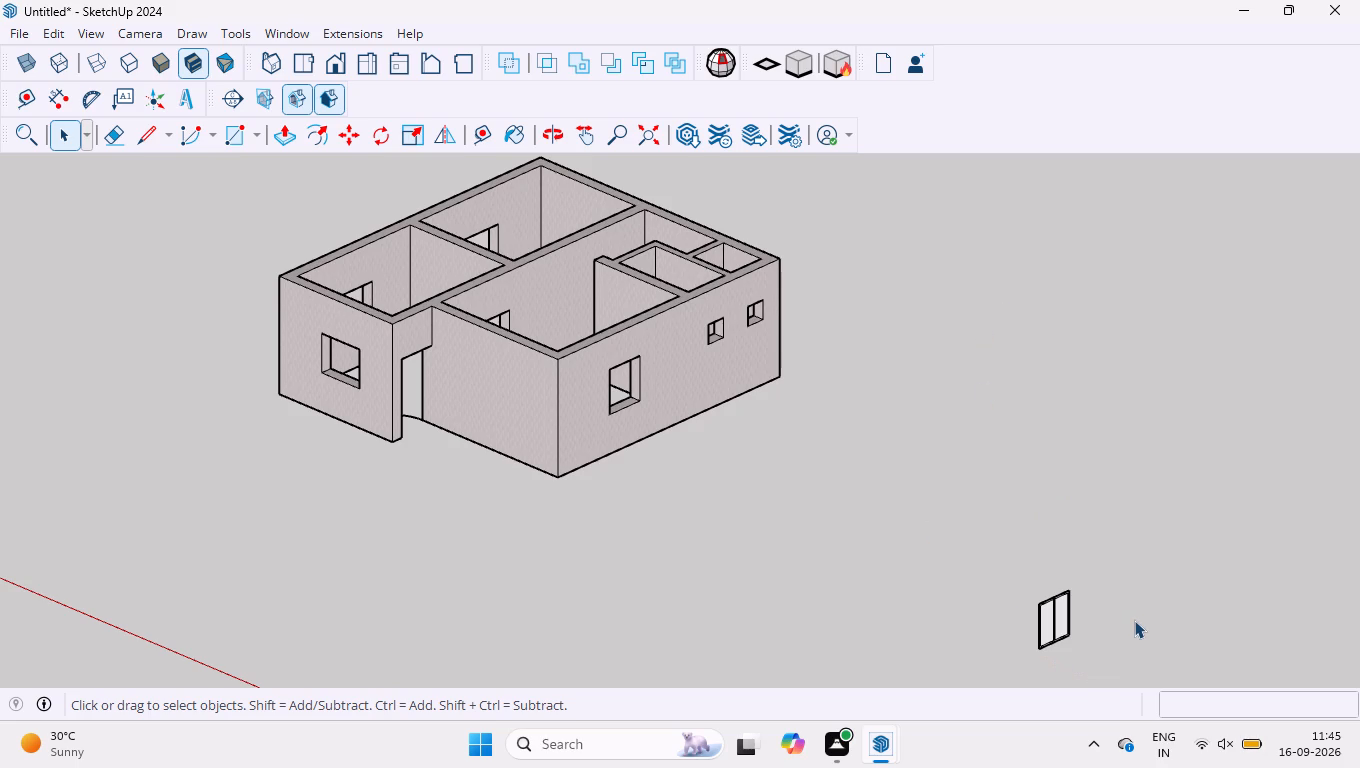
scroll(1132, 619, "up", 1)
left_click(986, 548)
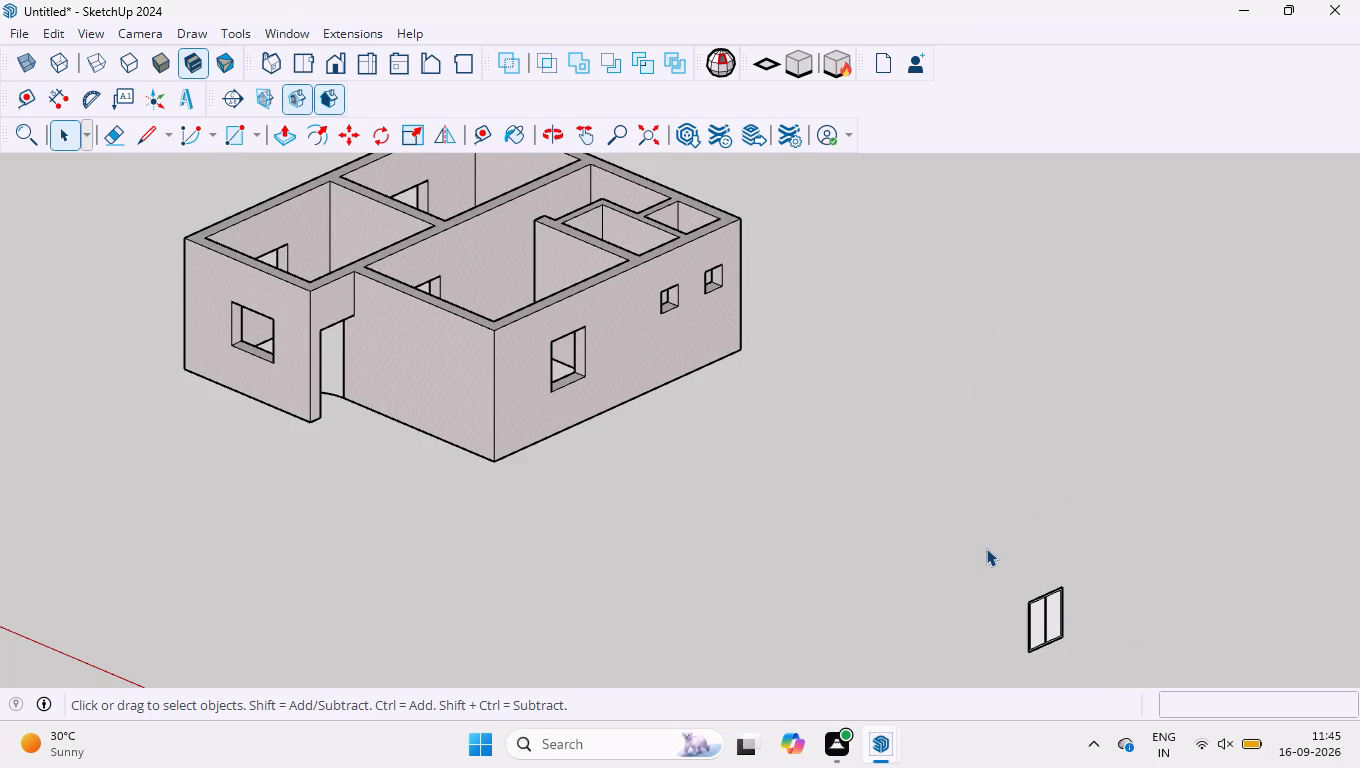
left_click_drag(986, 548, 1120, 661)
left_click_drag(1120, 661, 1114, 570)
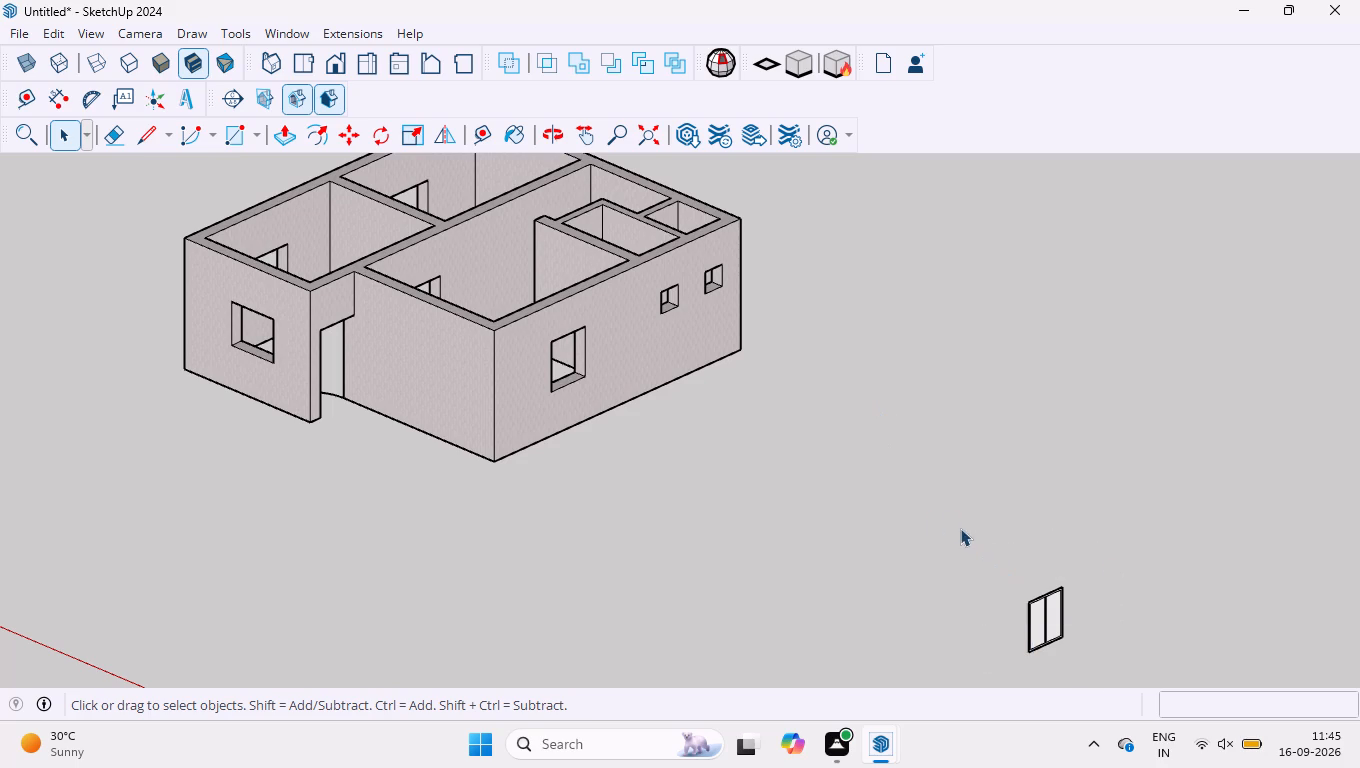
left_click_drag(930, 514, 1098, 675)
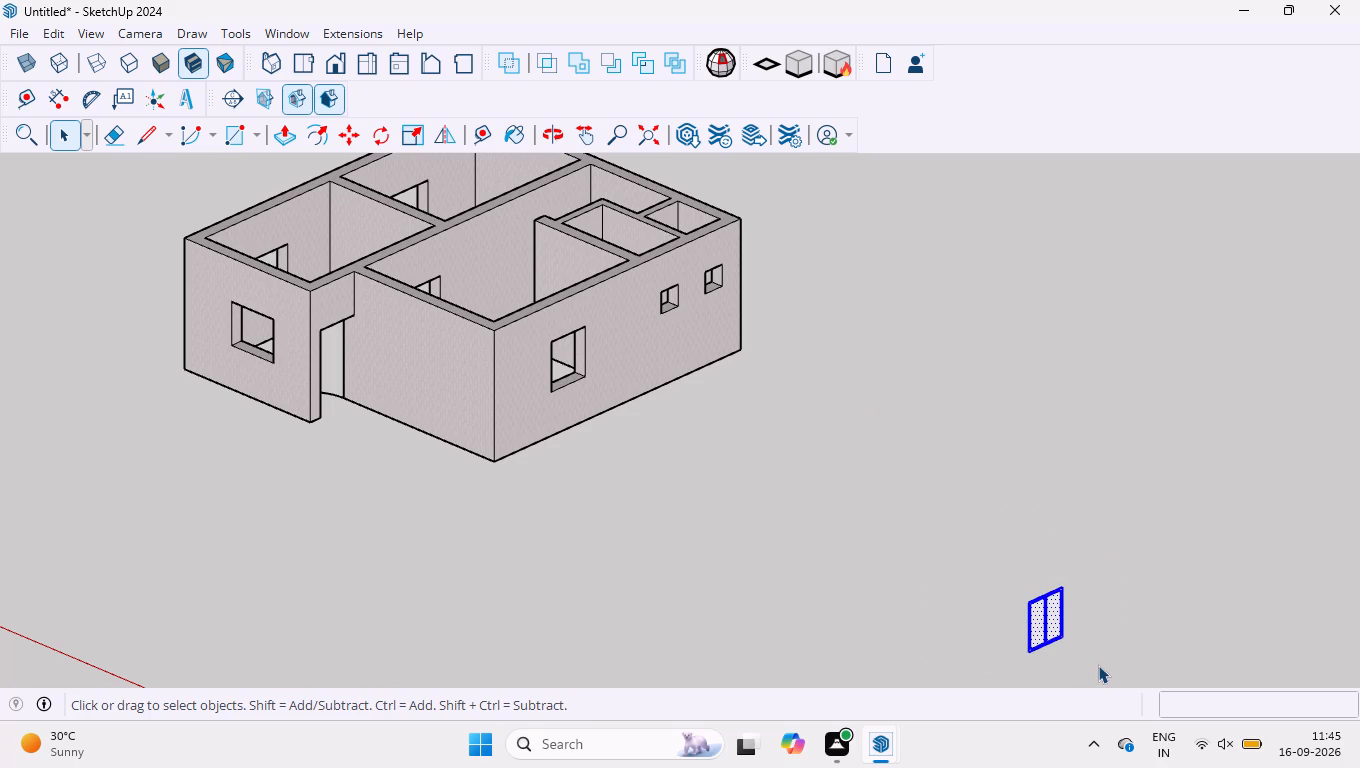
key("m")
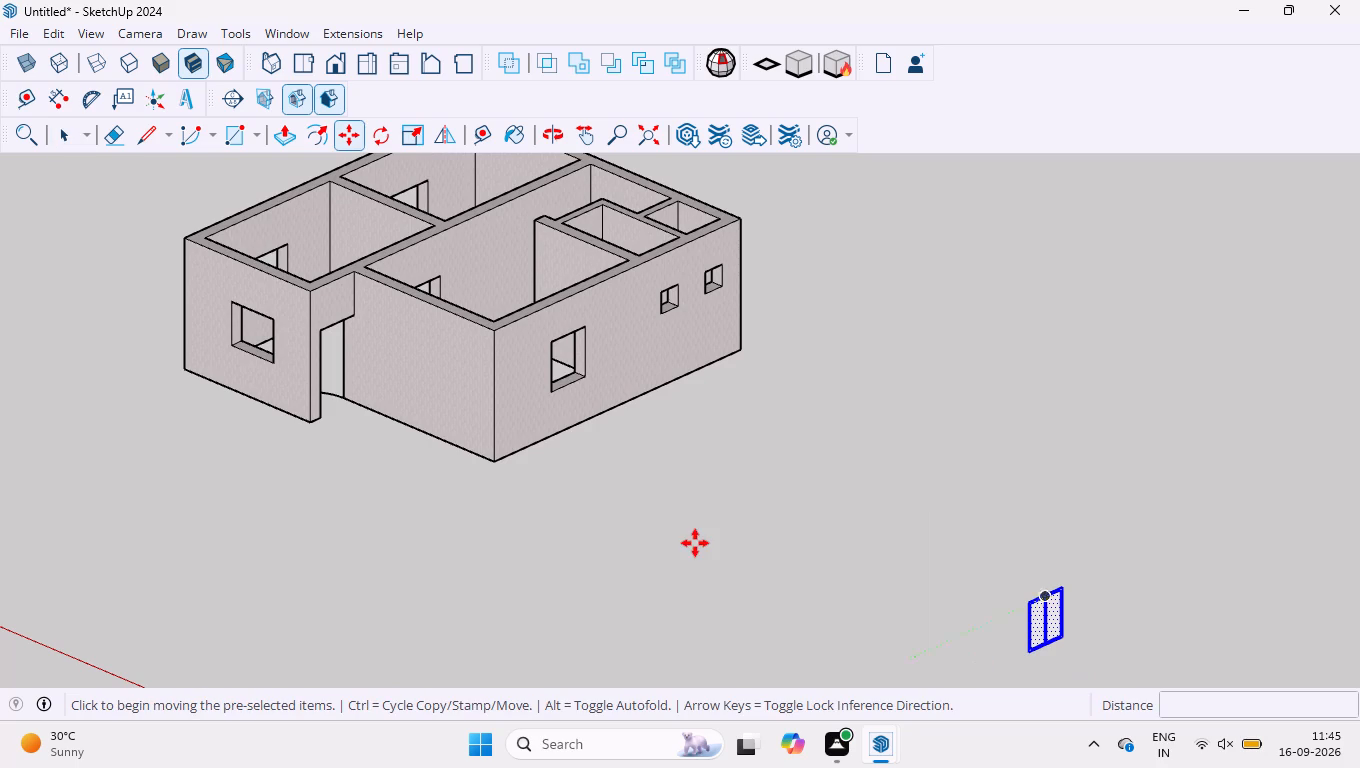
left_click(1028, 655)
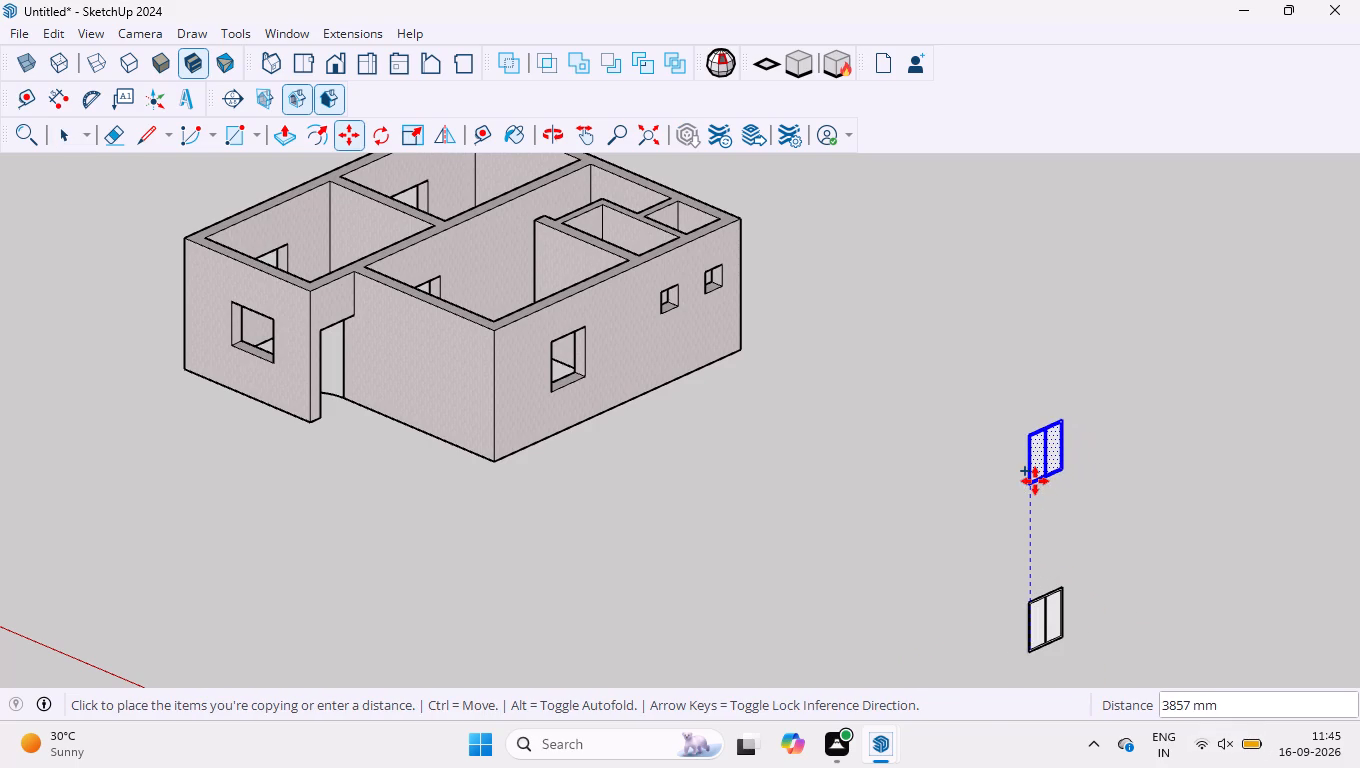
left_click(1033, 459)
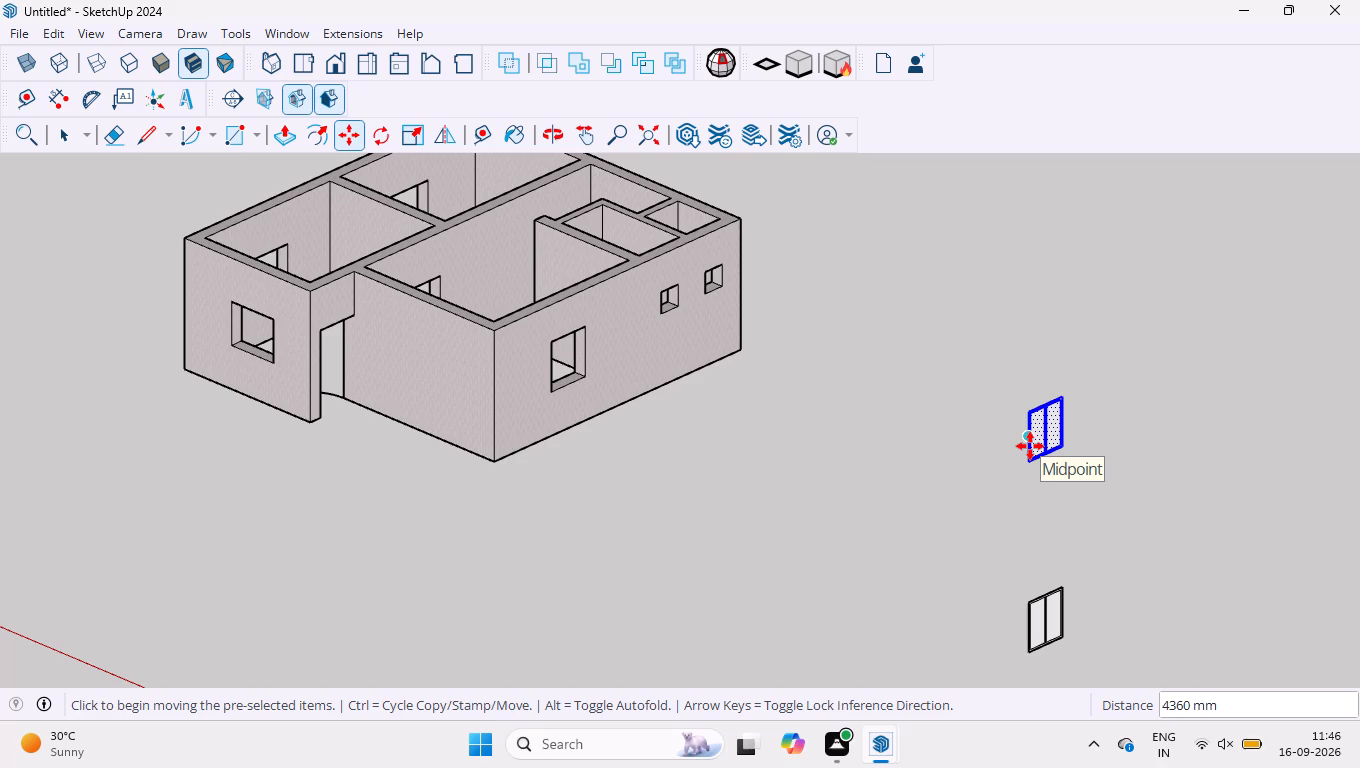
key("Return")
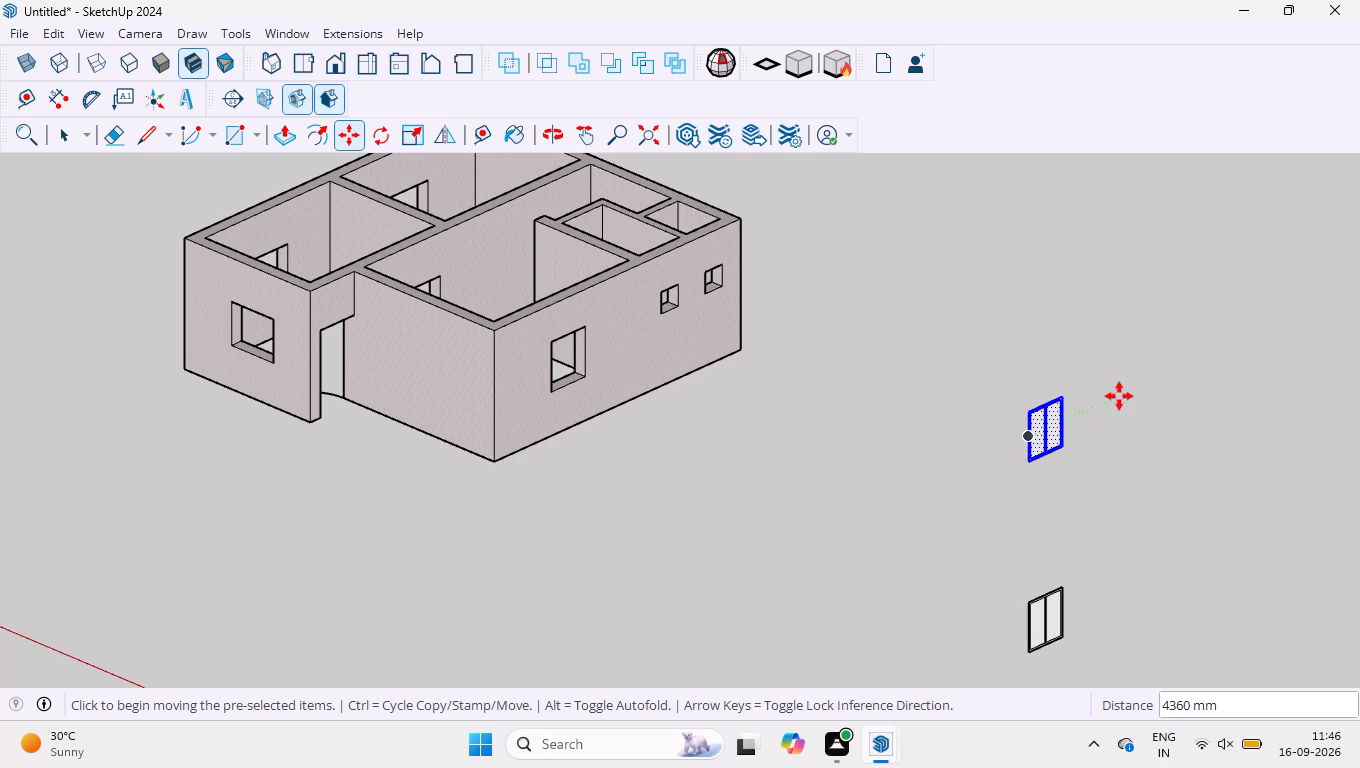
key("space")
In the original lower window outline, erase the divider's centre line and the short edges closing off its top from the frame.
scroll(1023, 465, "down", 3)
scroll(1071, 676, "up", 8)
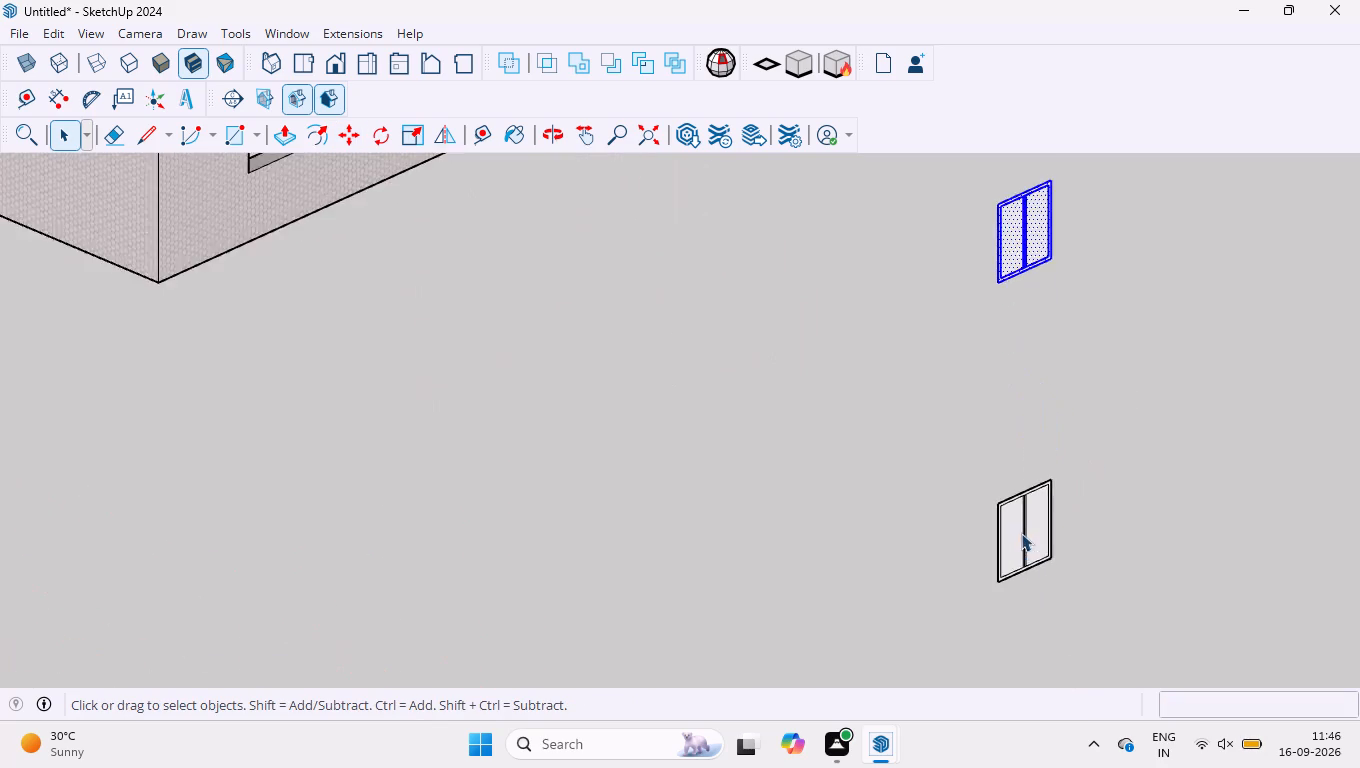
scroll(1021, 533, "up", 16)
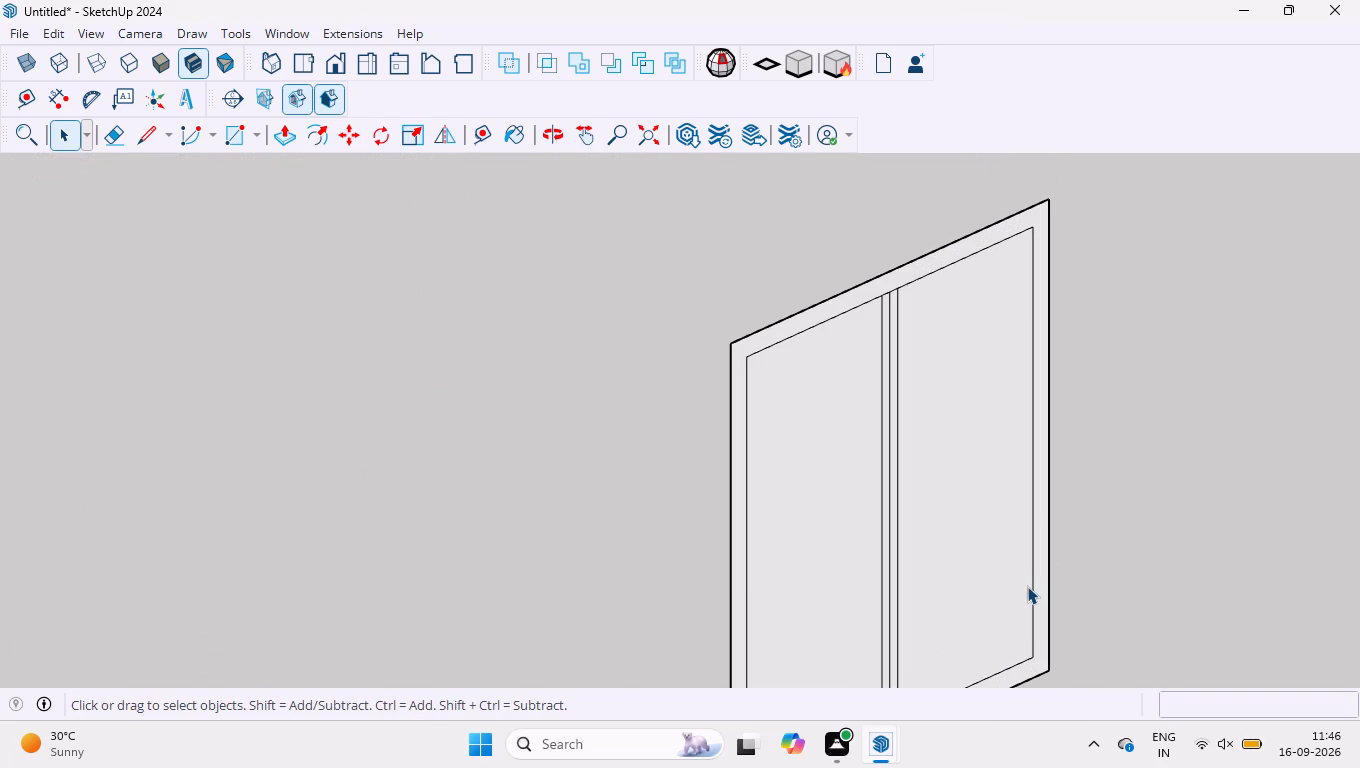
scroll(812, 251, "down", 4)
scroll(956, 520, "up", 3)
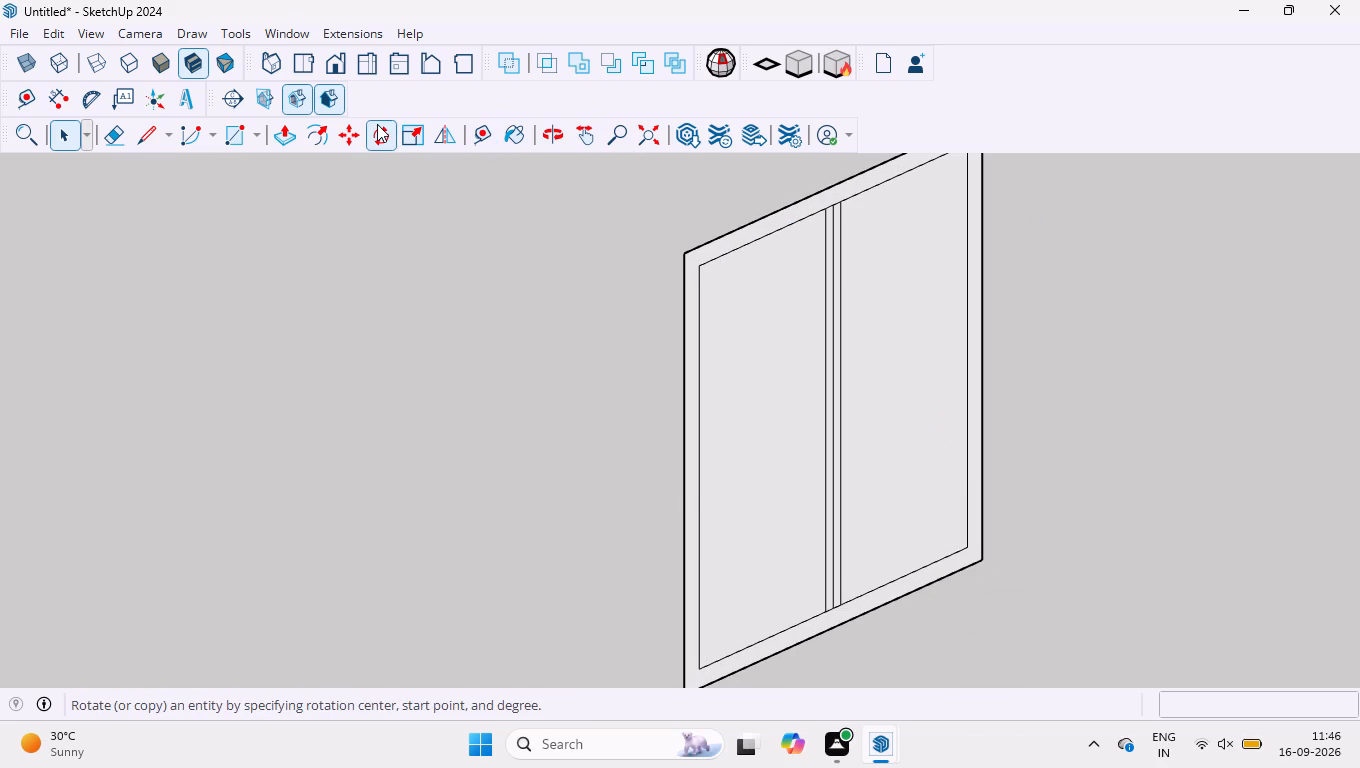
key("e")
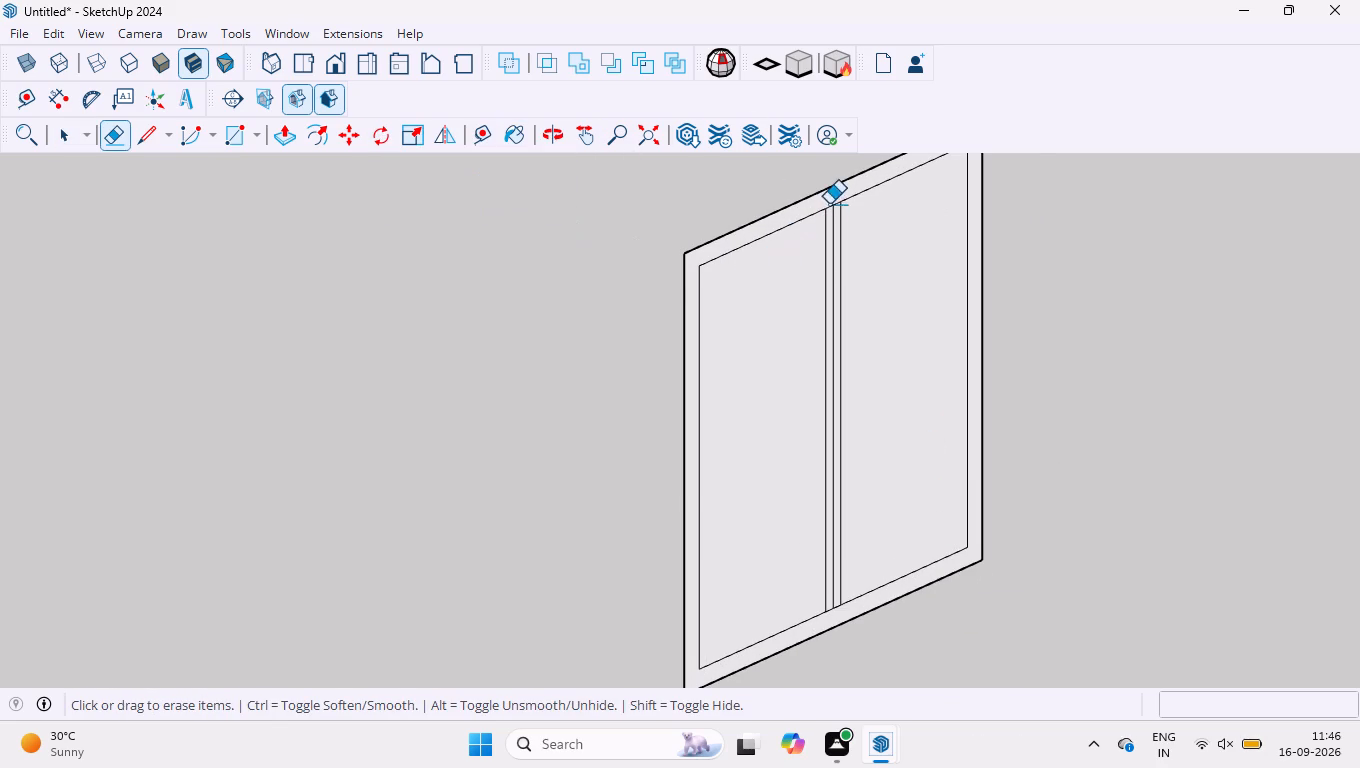
scroll(829, 203, "up", 18)
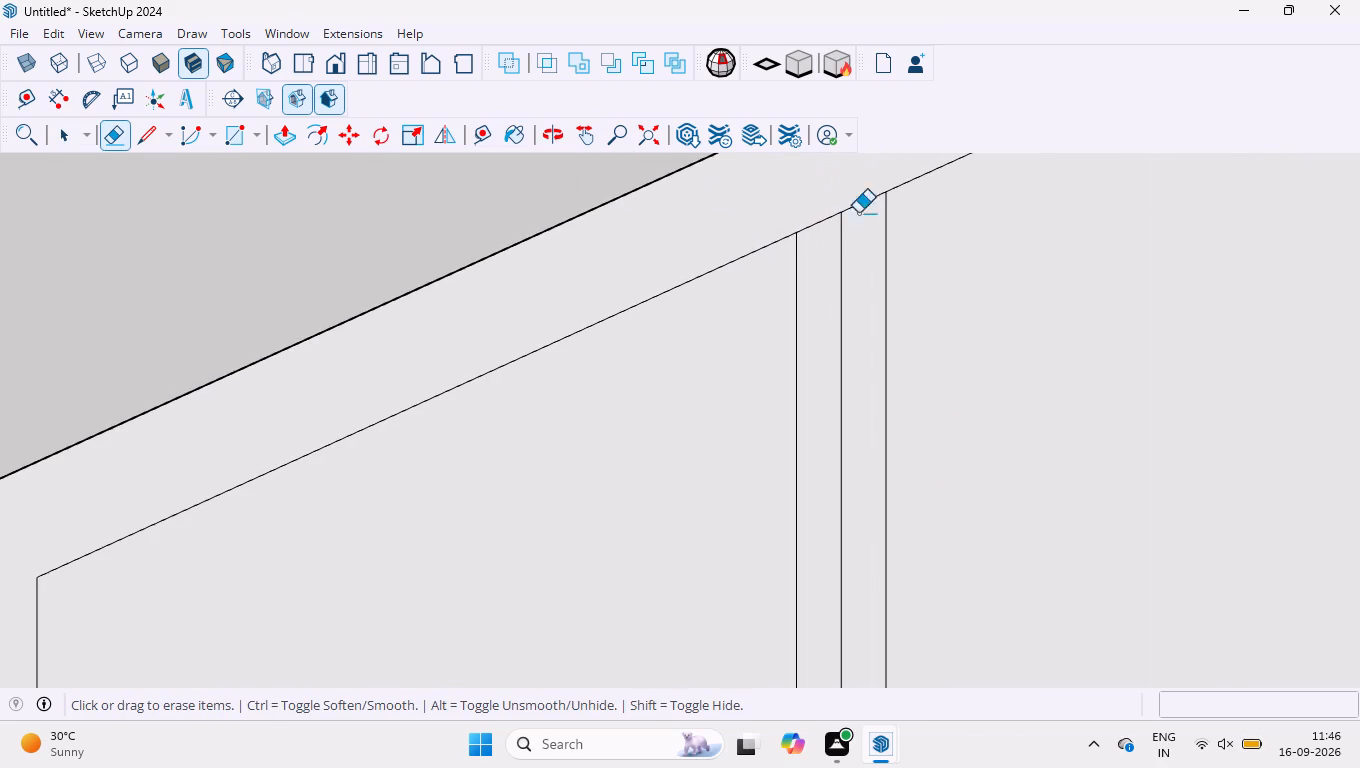
left_click_drag(866, 185, 816, 247)
left_click(888, 187)
left_click(882, 185)
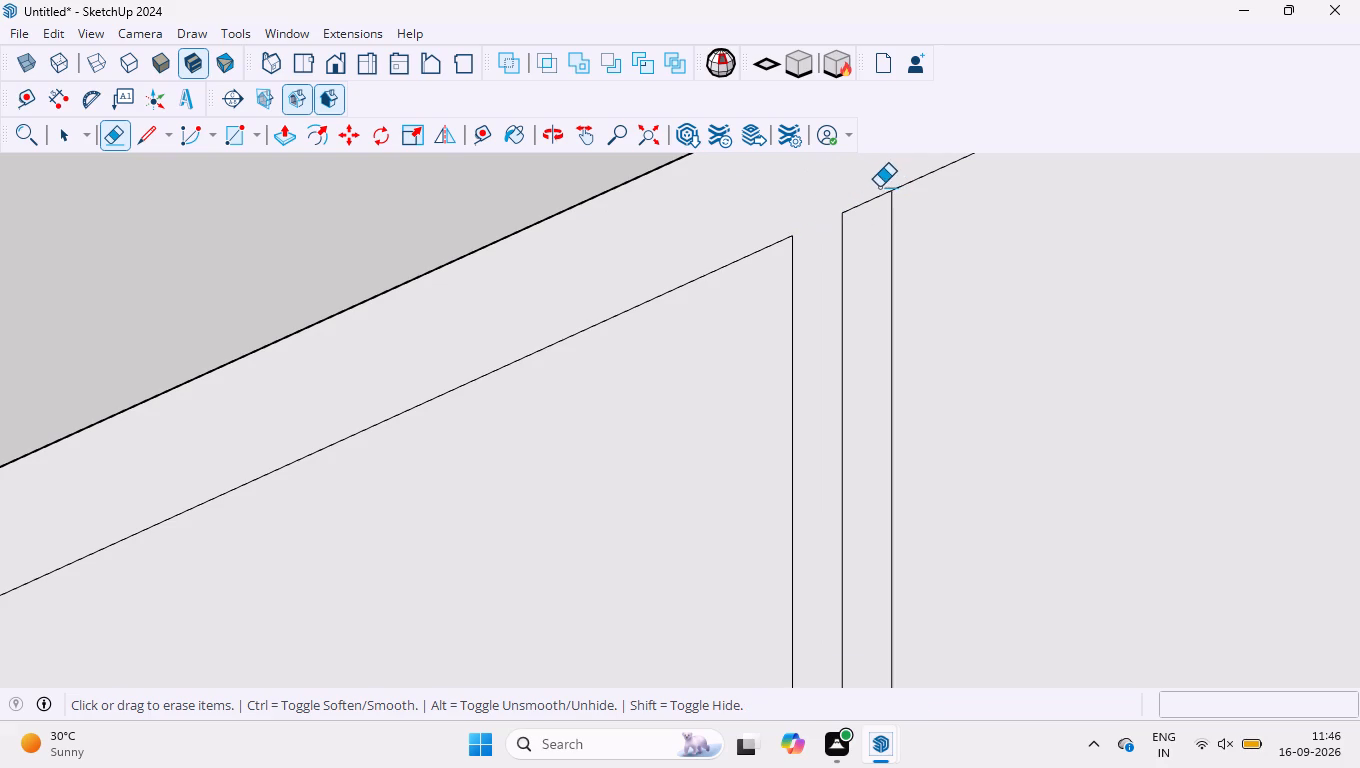
left_click_drag(879, 187, 835, 259)
Erase the short edges between the divider's lower end and the frame's bottom rail.
scroll(805, 172, "down", 13)
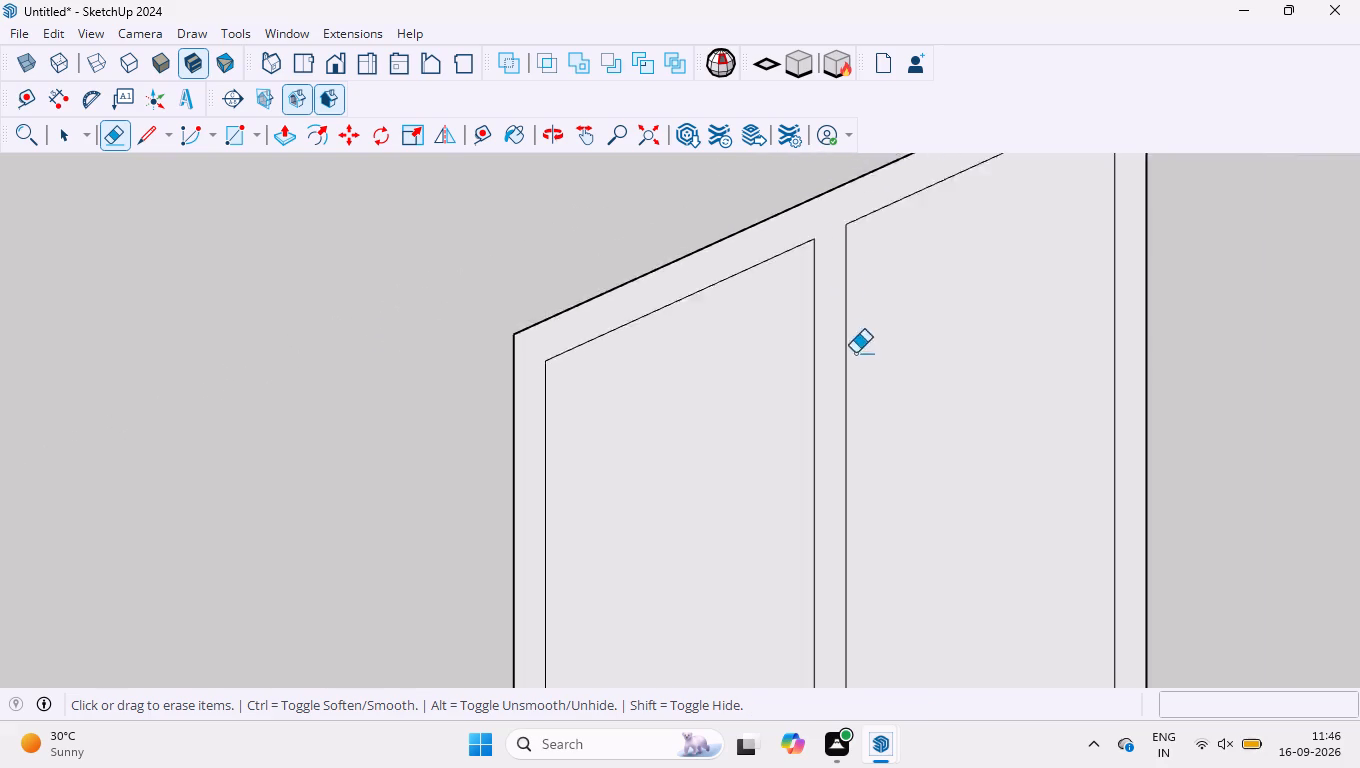
scroll(880, 443, "down", 10)
scroll(880, 681, "up", 9)
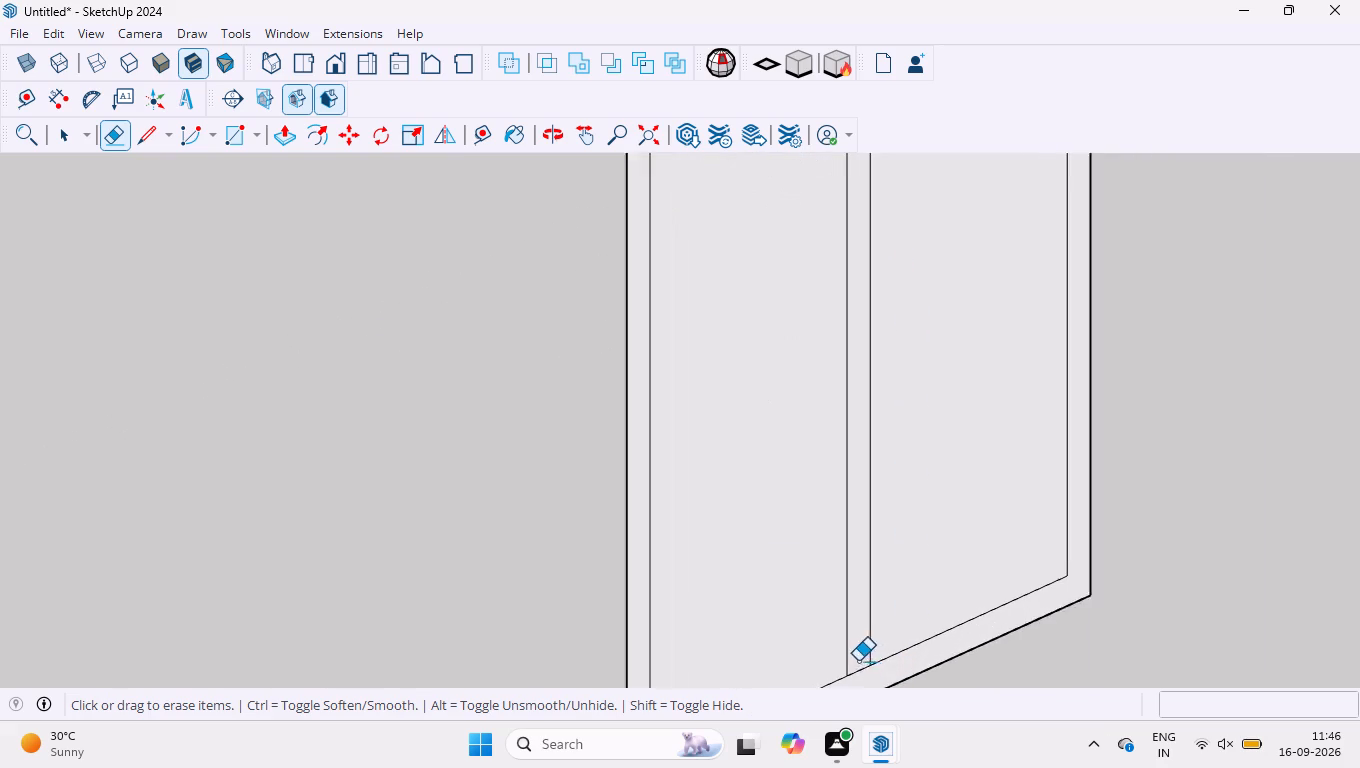
left_click_drag(874, 683, 862, 666)
left_click(860, 678)
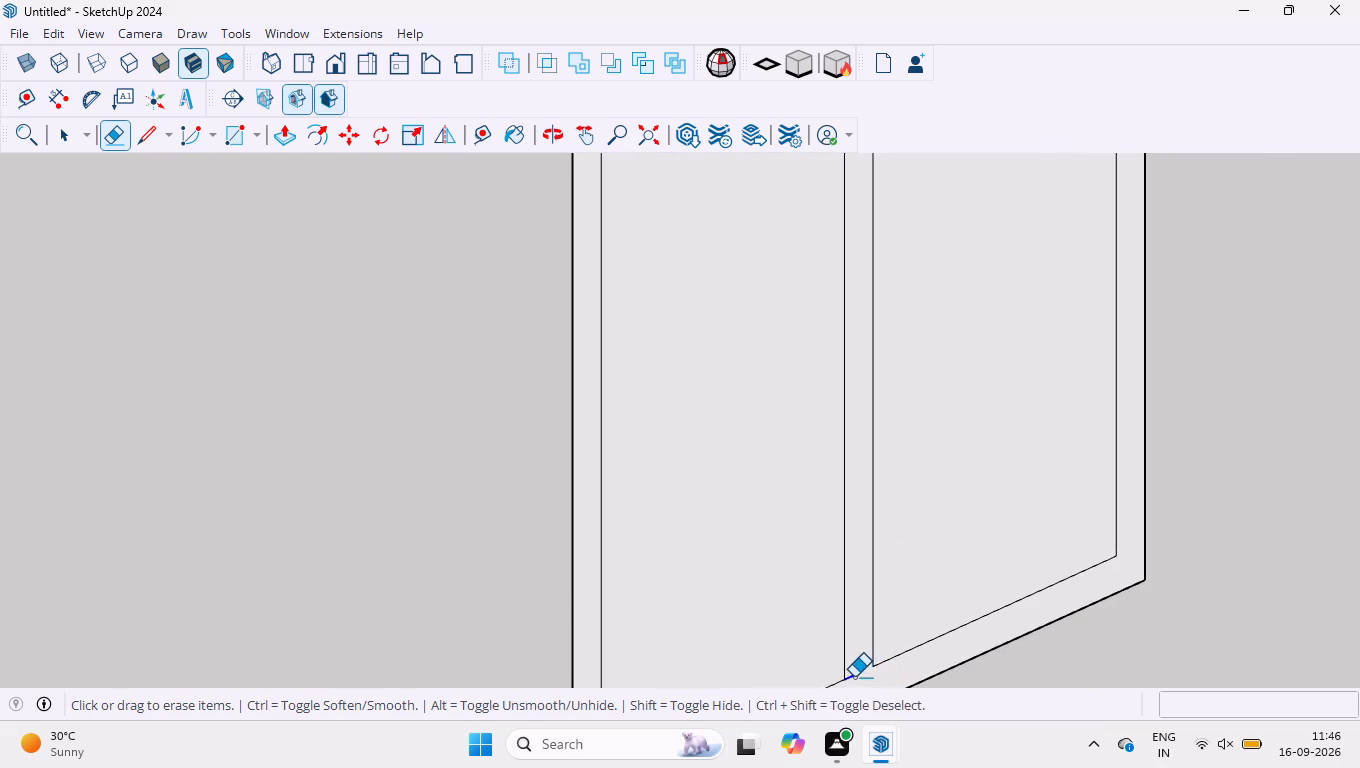
scroll(860, 667, "down", 10)
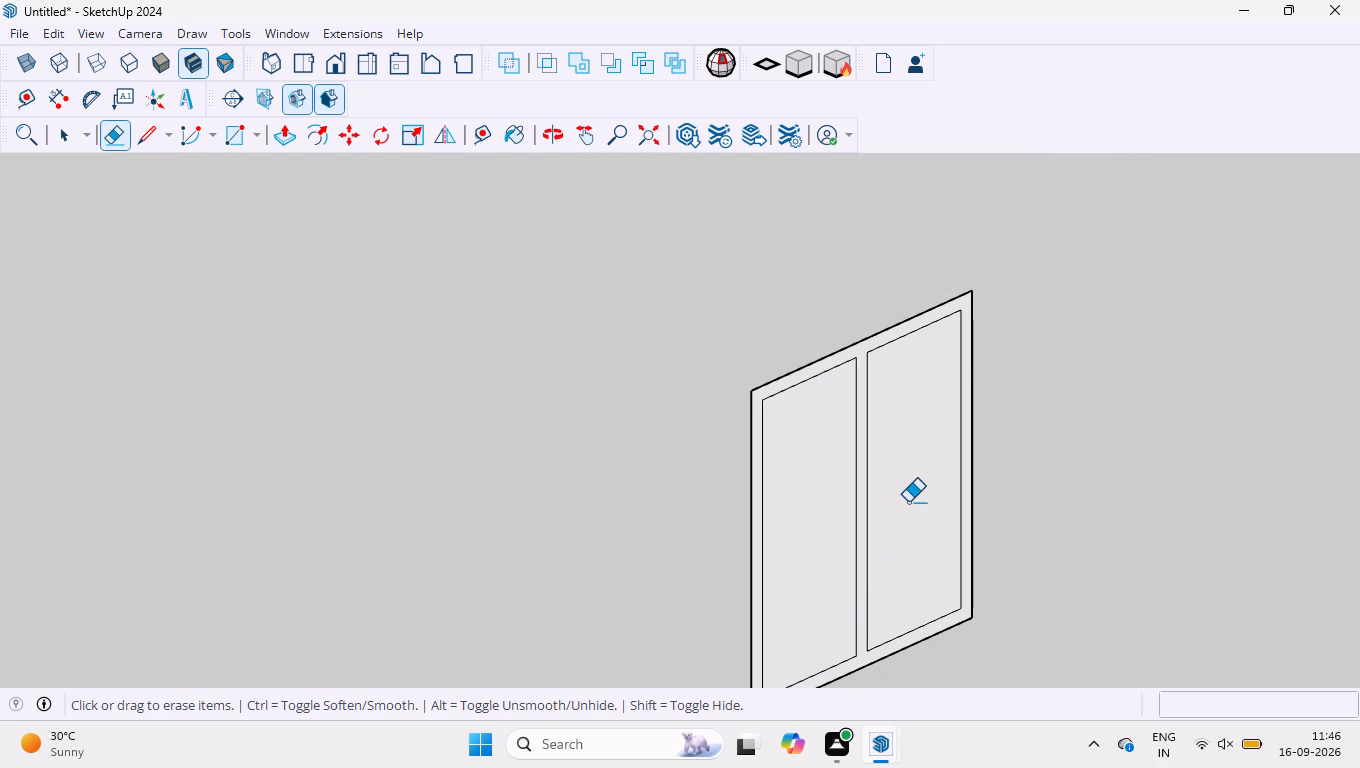
Delete the two pane faces on either side of the divider, leaving only the frame face.
key("space")
left_click(919, 483)
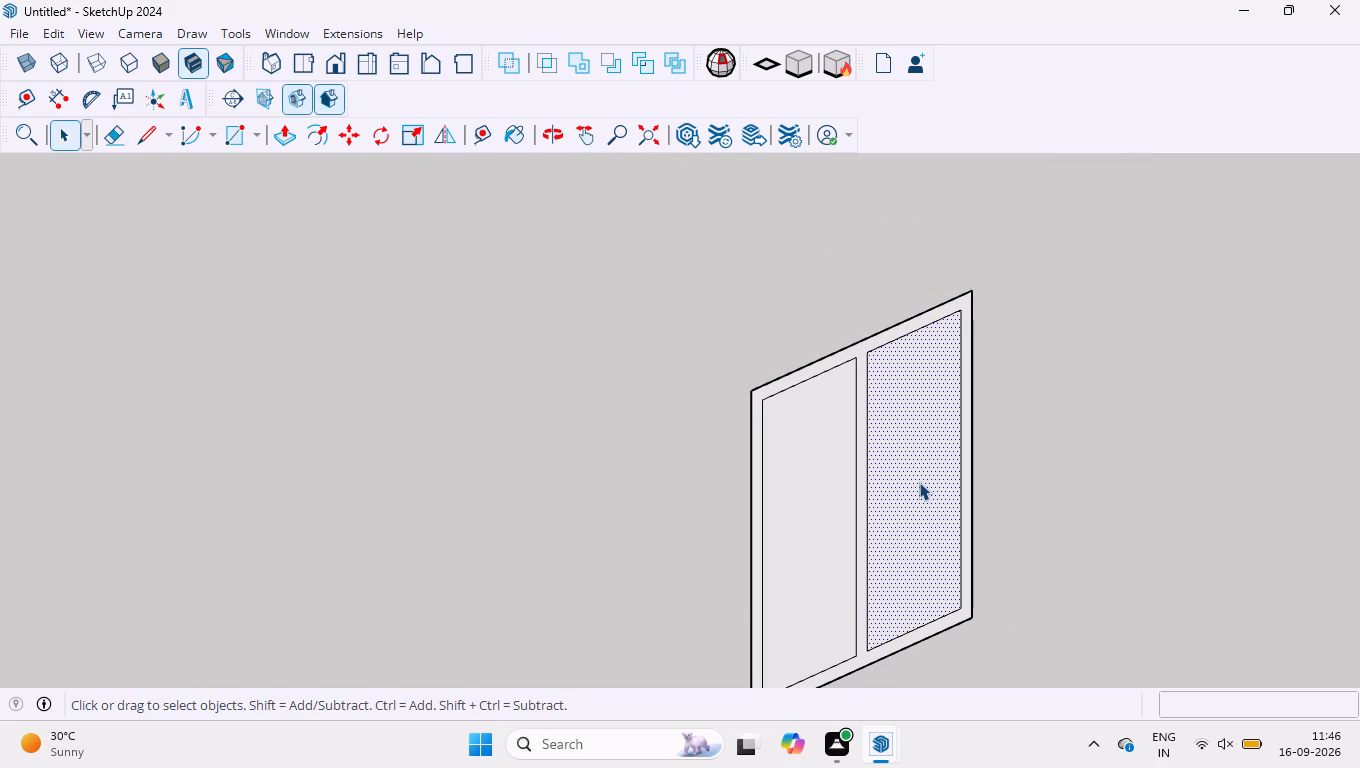
key("Delete")
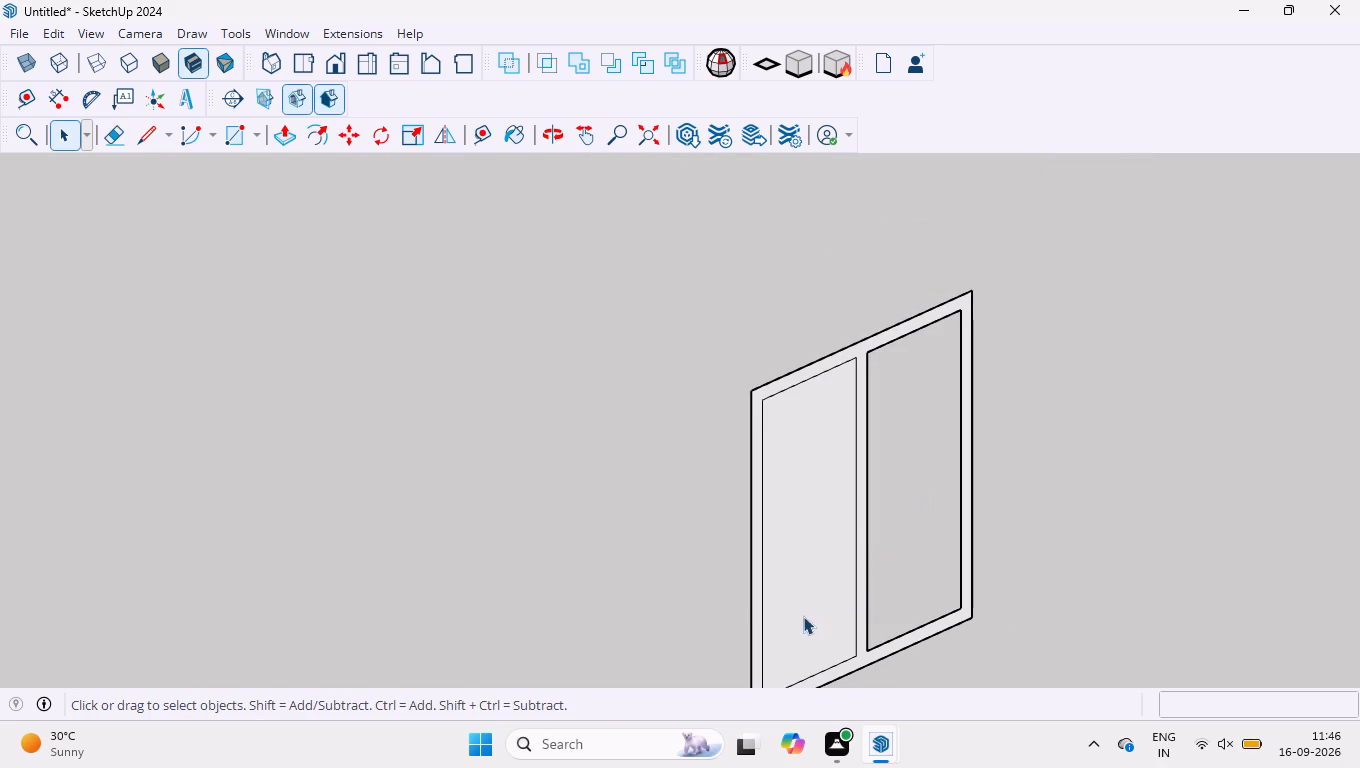
left_click(802, 586)
key("Delete")
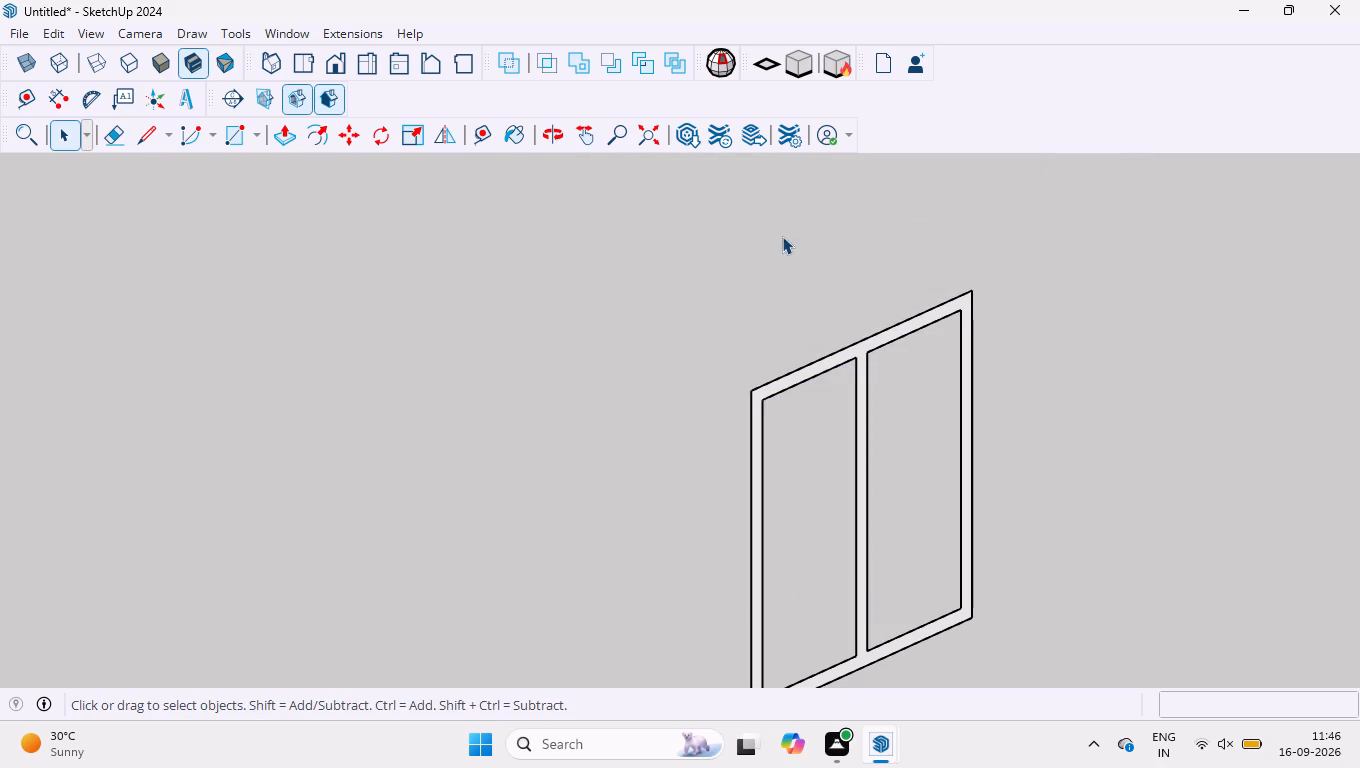
Push/Pull the window frame face outward by 50 mm.
scroll(749, 245, "down", 6)
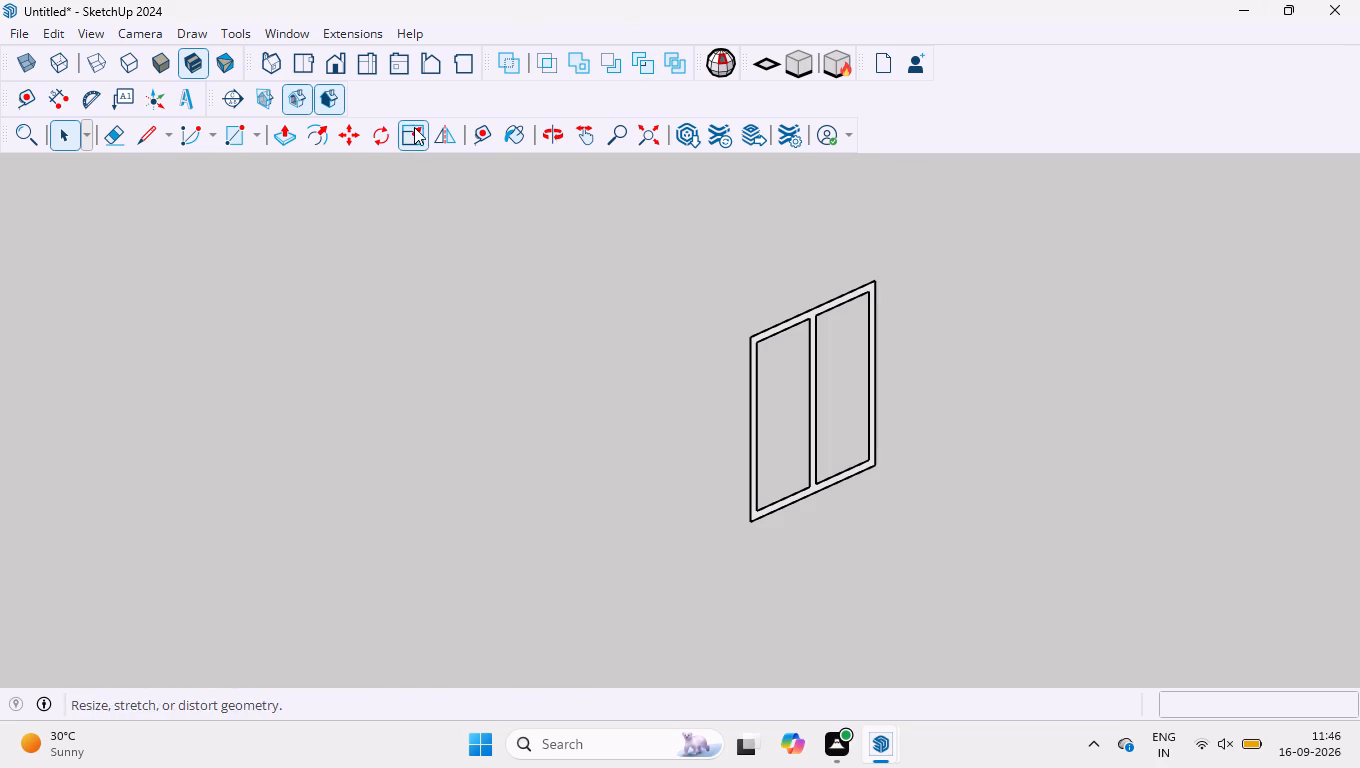
left_click(280, 139)
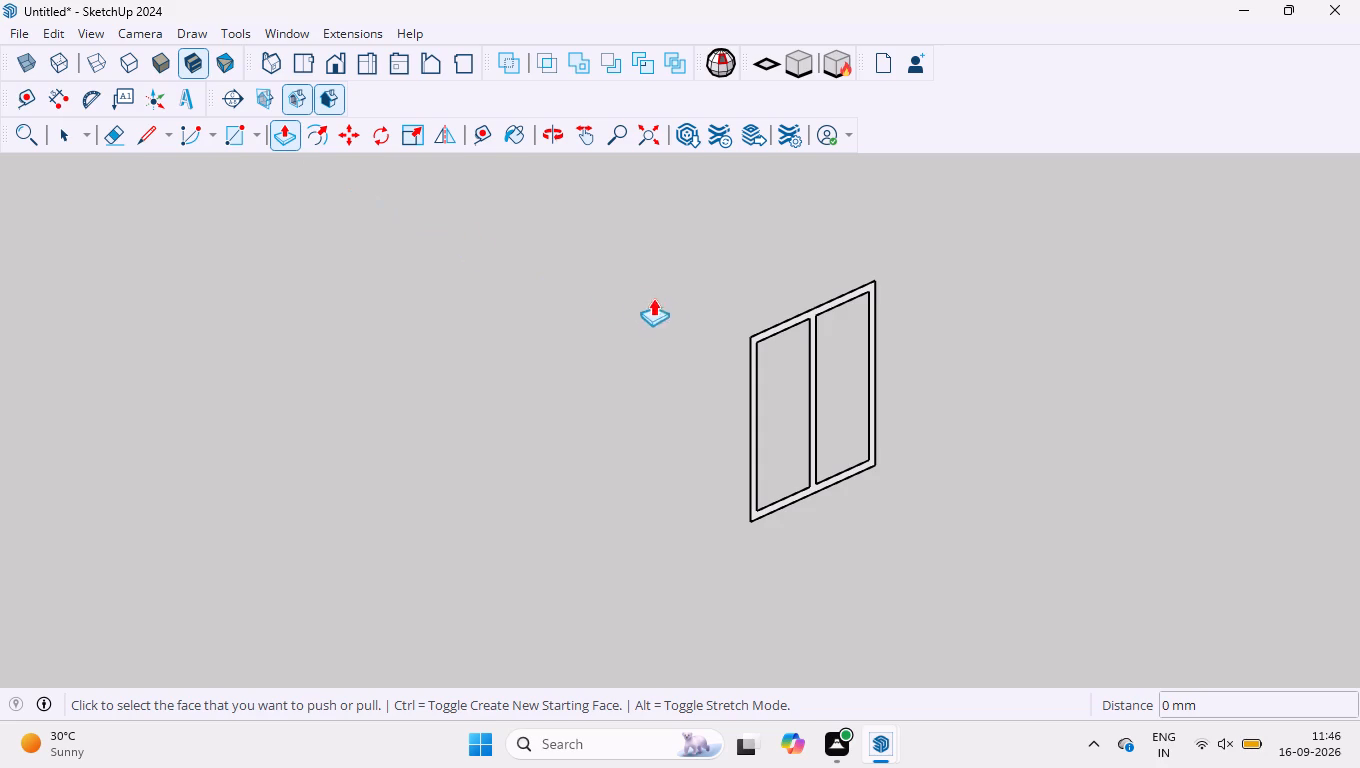
scroll(819, 298, "up", 7)
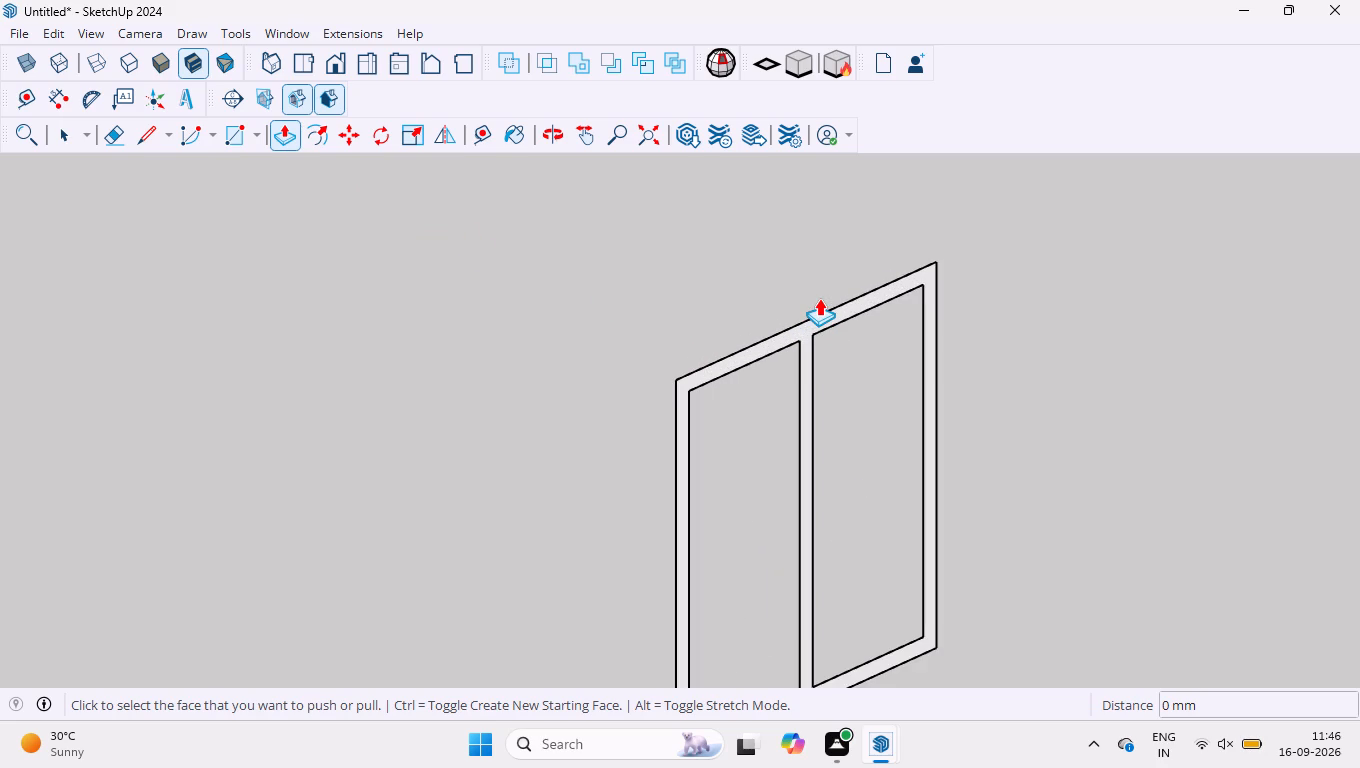
scroll(822, 298, "up", 2)
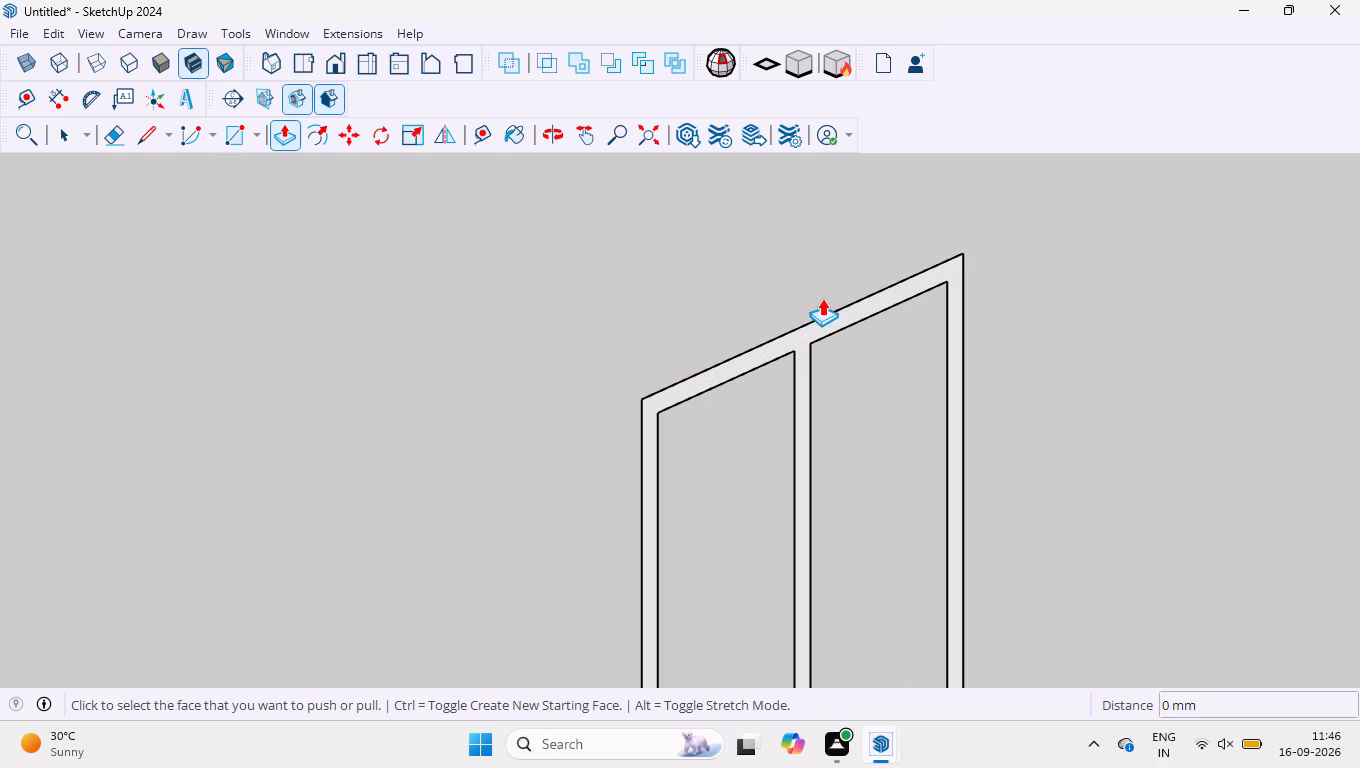
scroll(822, 298, "up", 8)
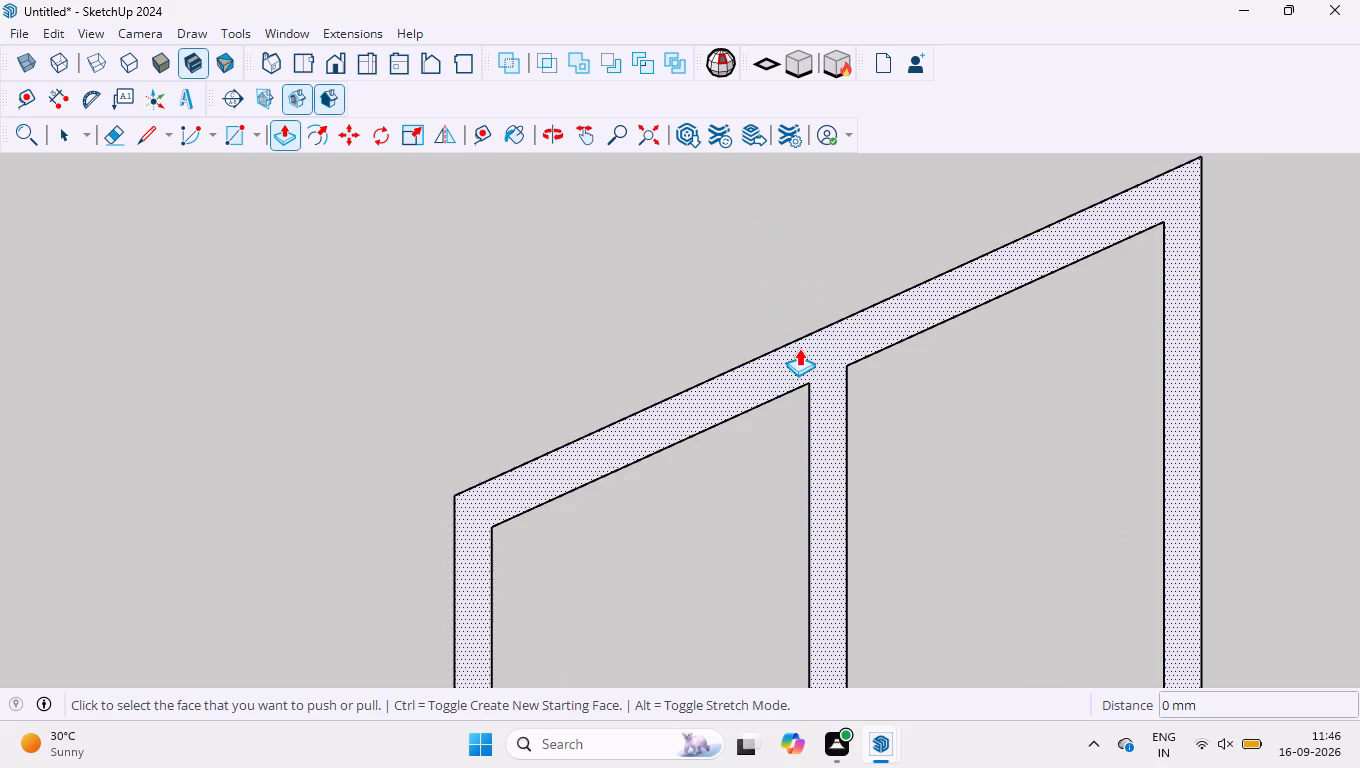
left_click(799, 348)
type("50")
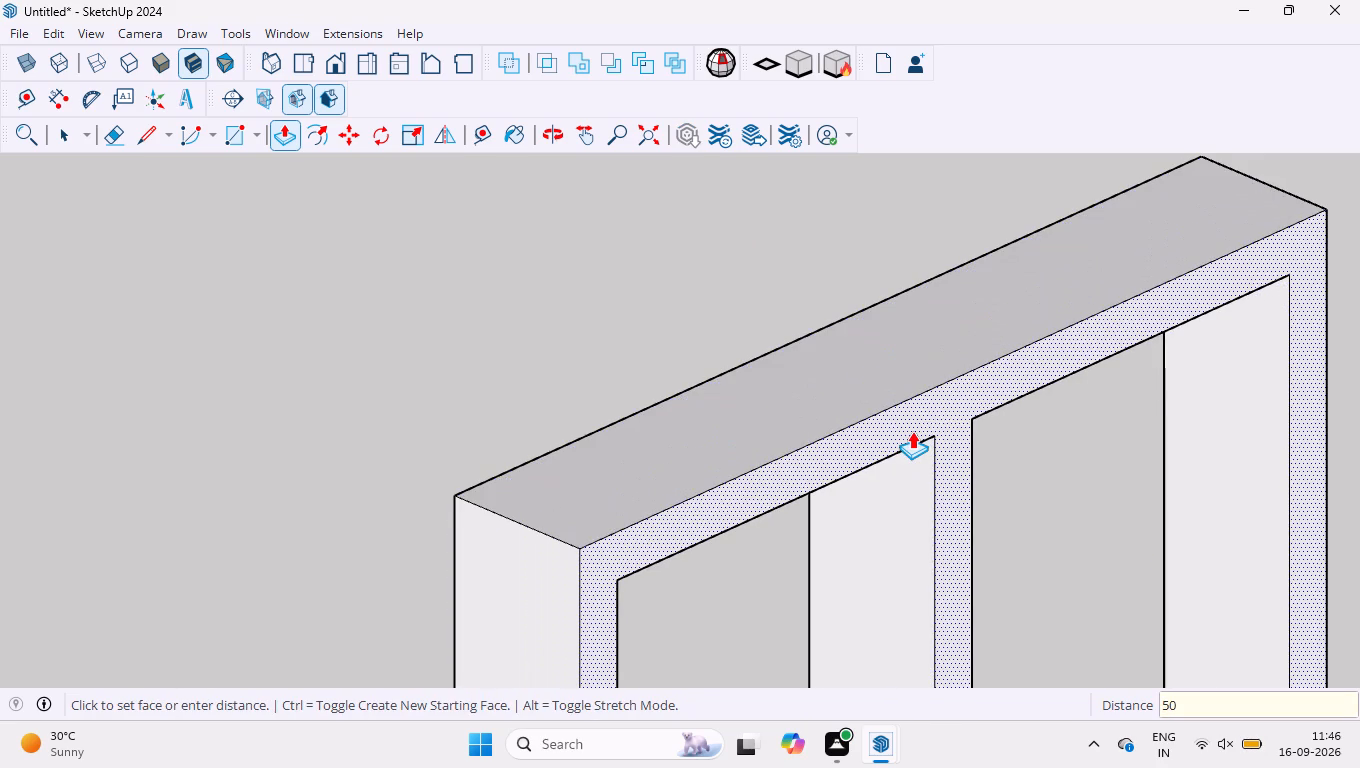
key("Return")
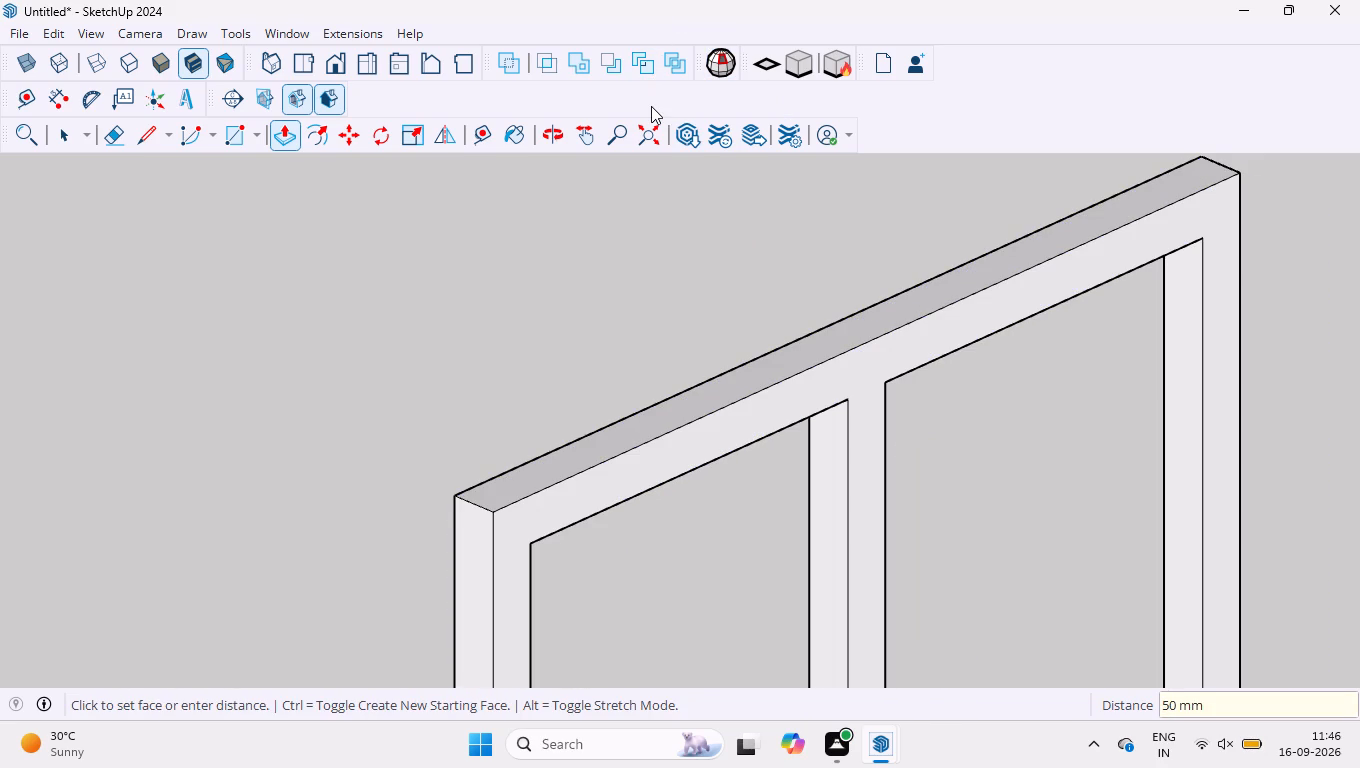
key("Return")
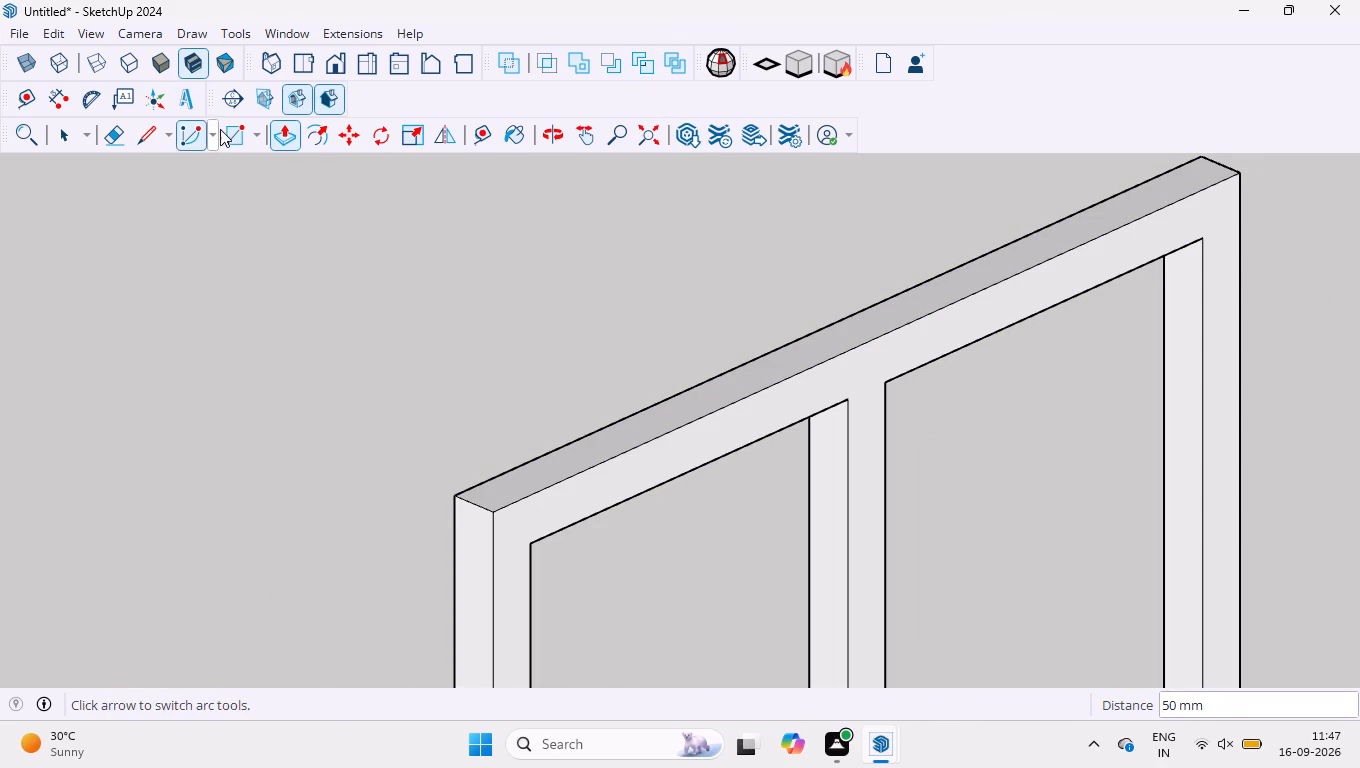
key("space")
Select the complete extruded window frame with its divider and make it a group.
scroll(274, 260, "down", 6)
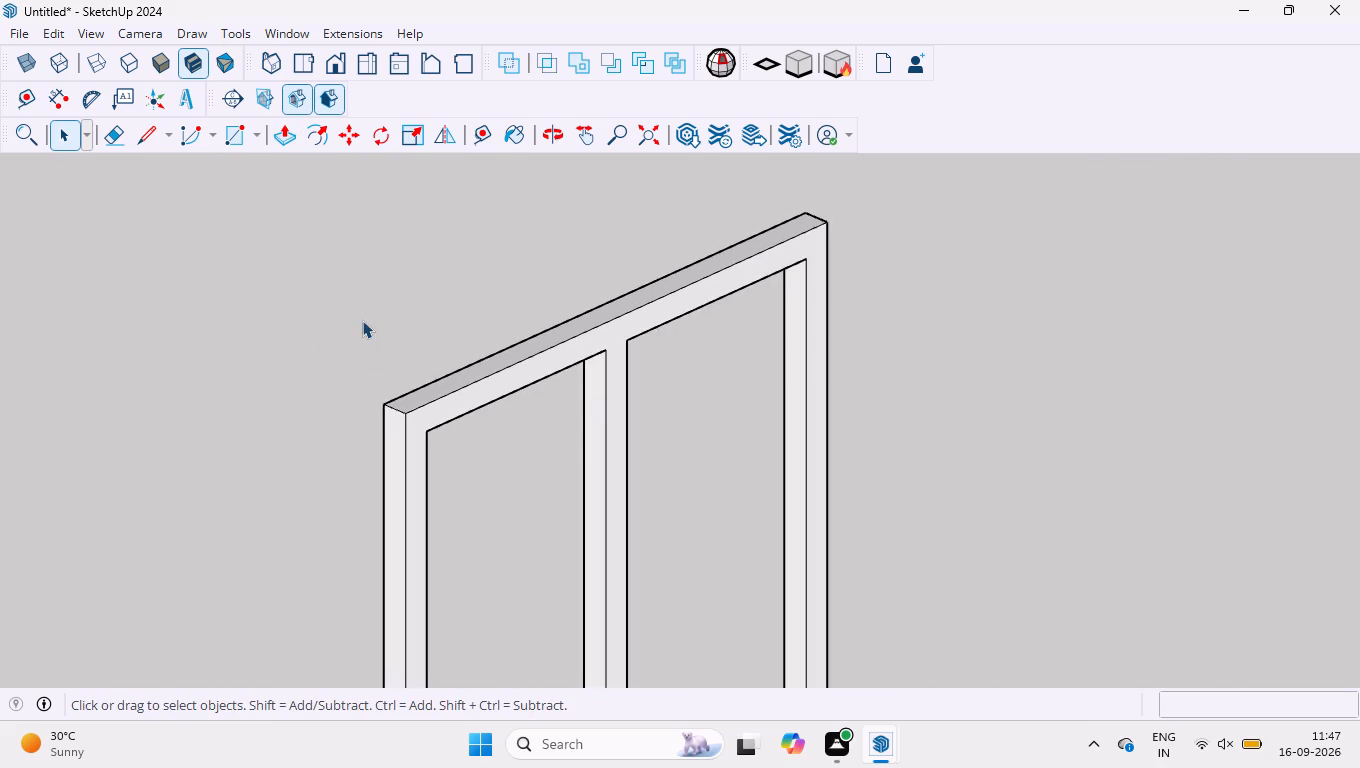
scroll(364, 329, "down", 7)
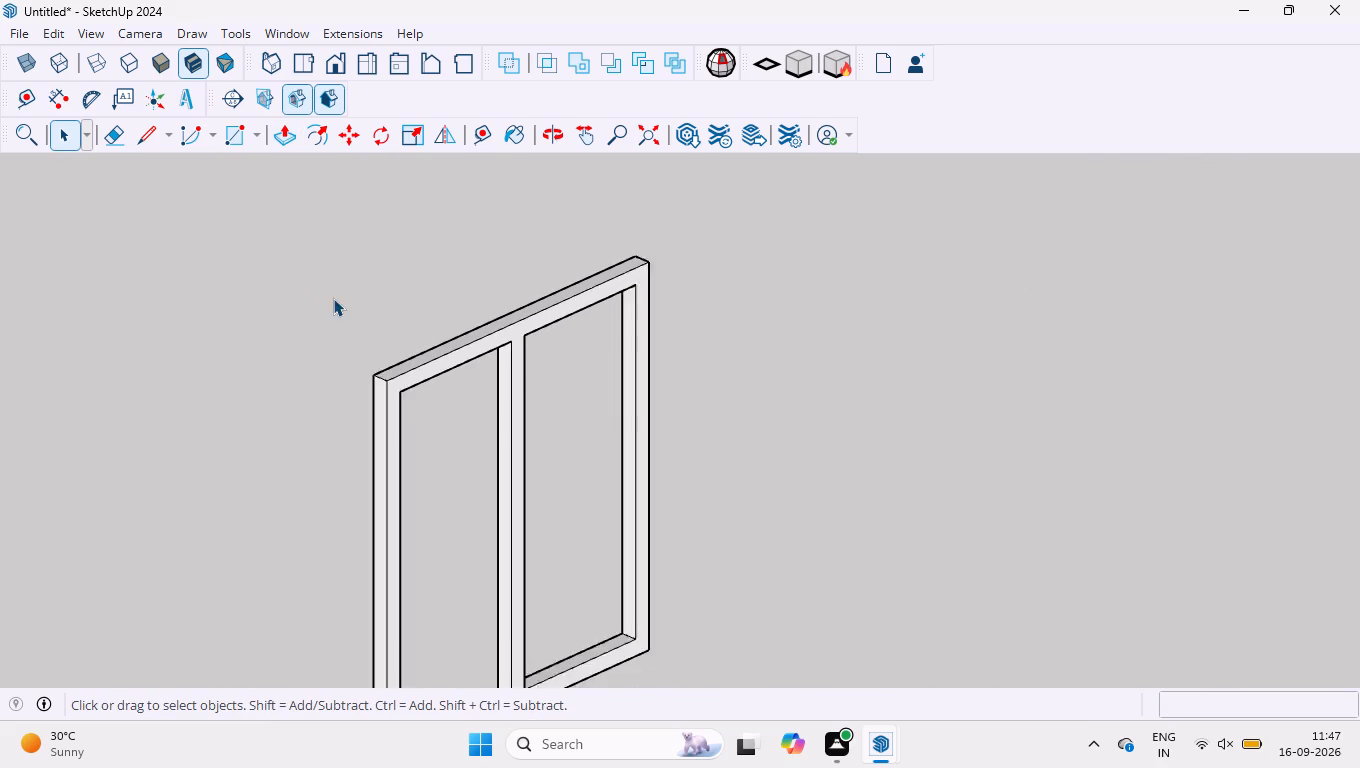
left_click_drag(242, 254, 639, 680)
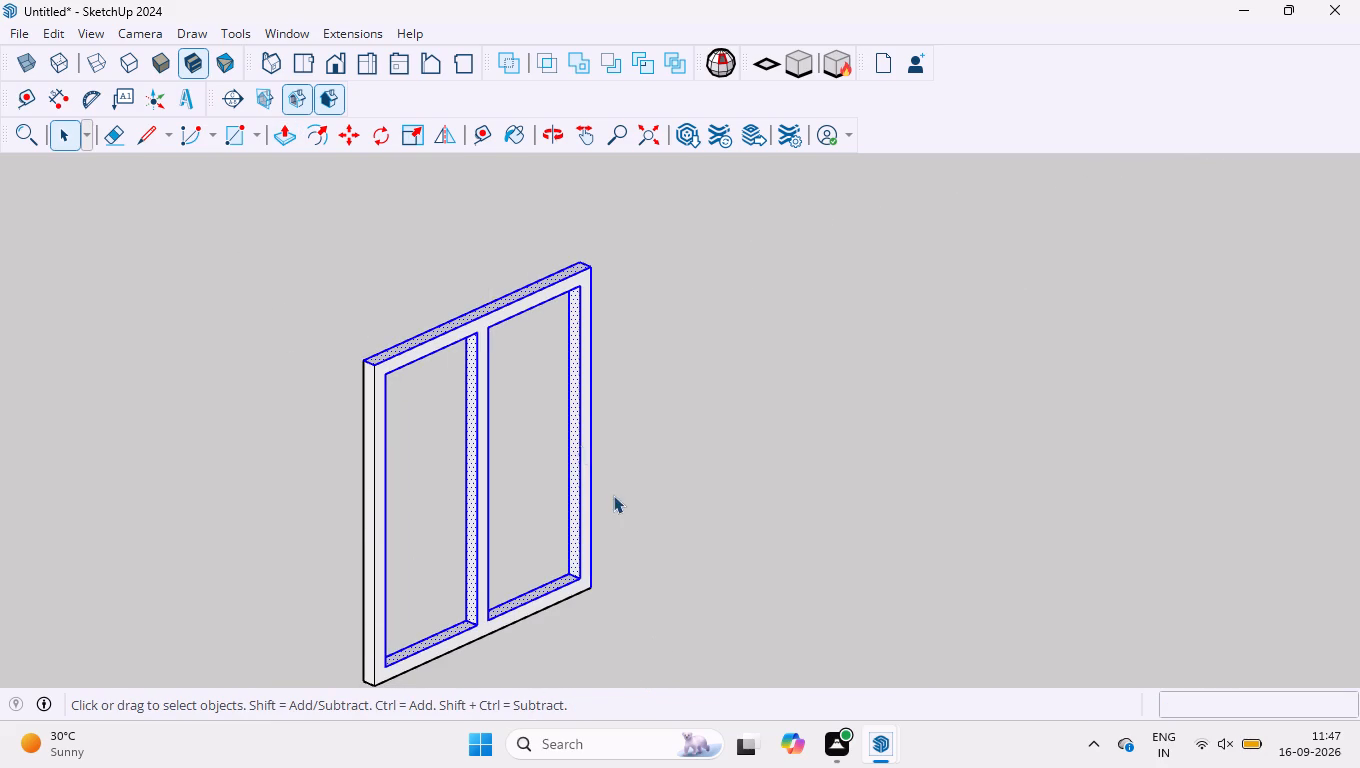
right_click(477, 322)
left_click(763, 324)
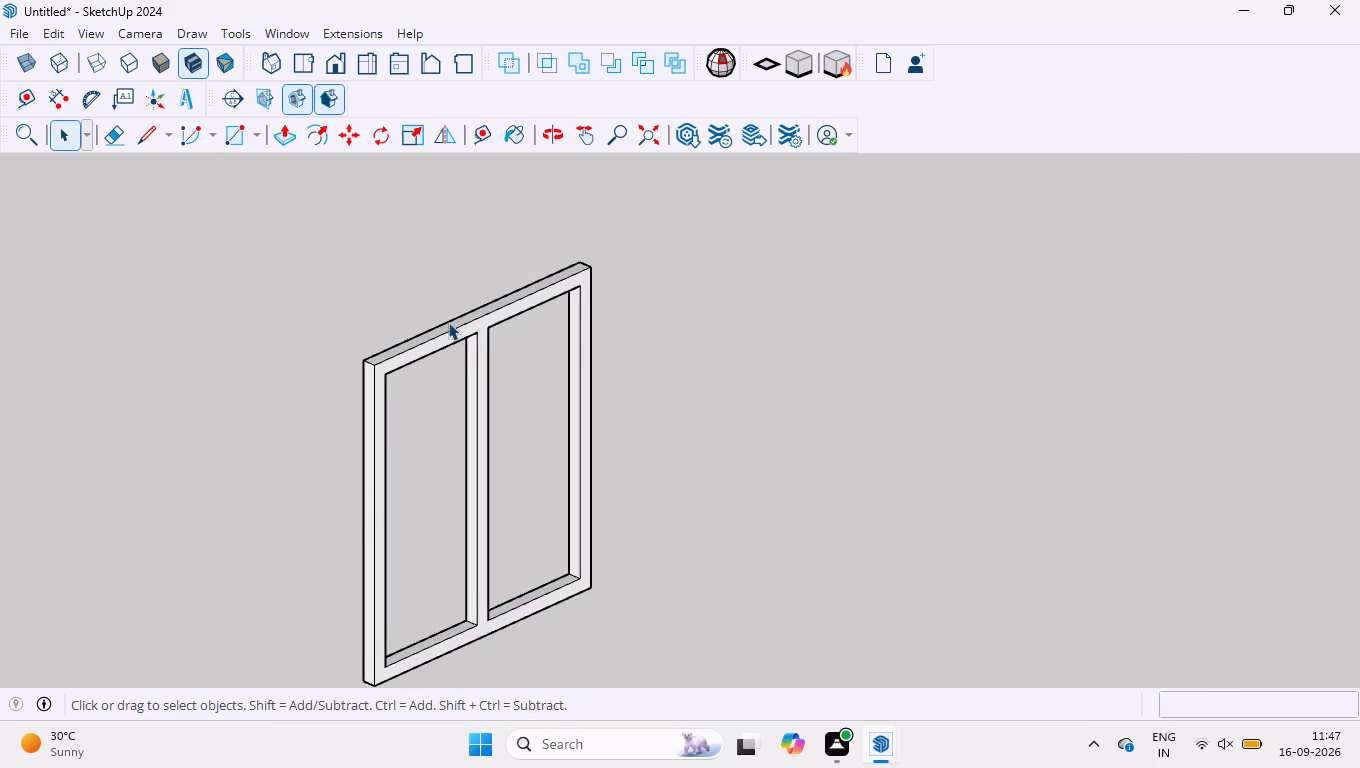
scroll(501, 296, "down", 4)
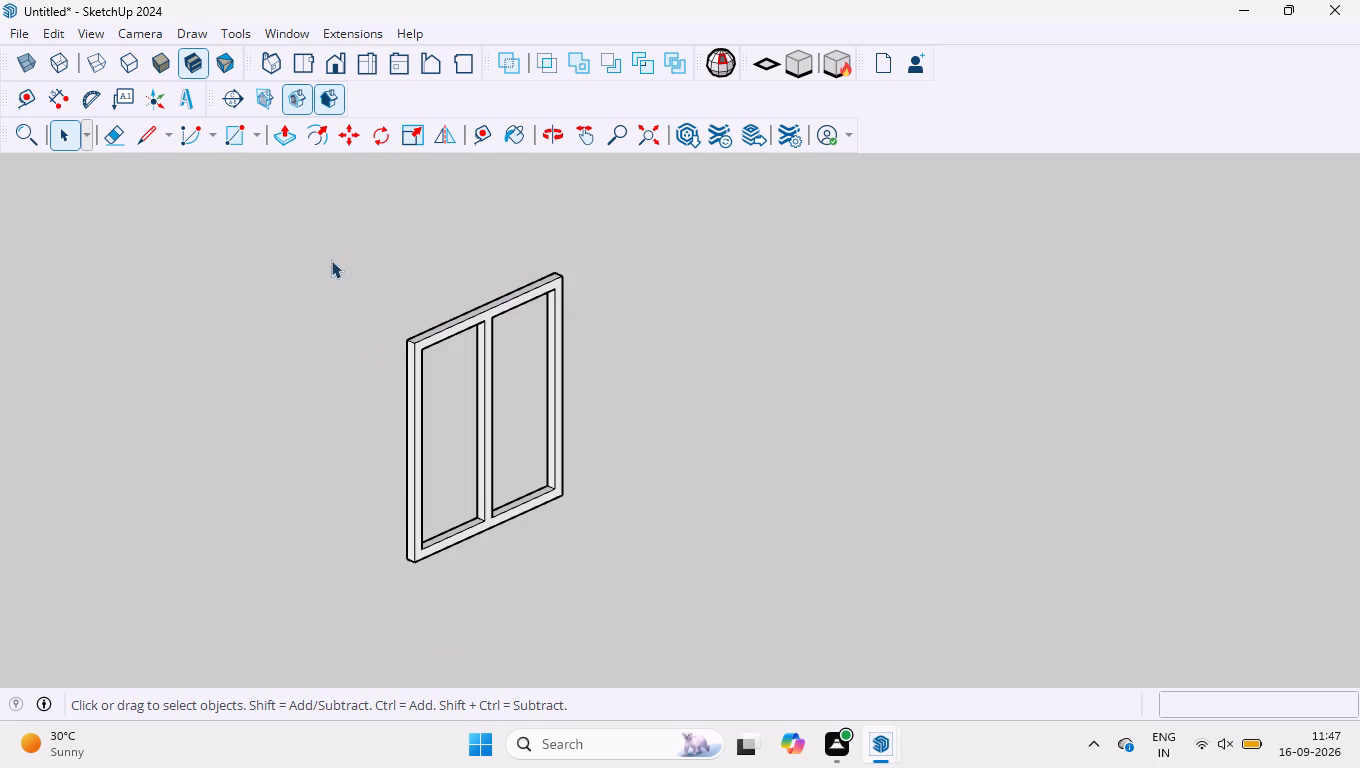
left_click_drag(330, 260, 707, 670)
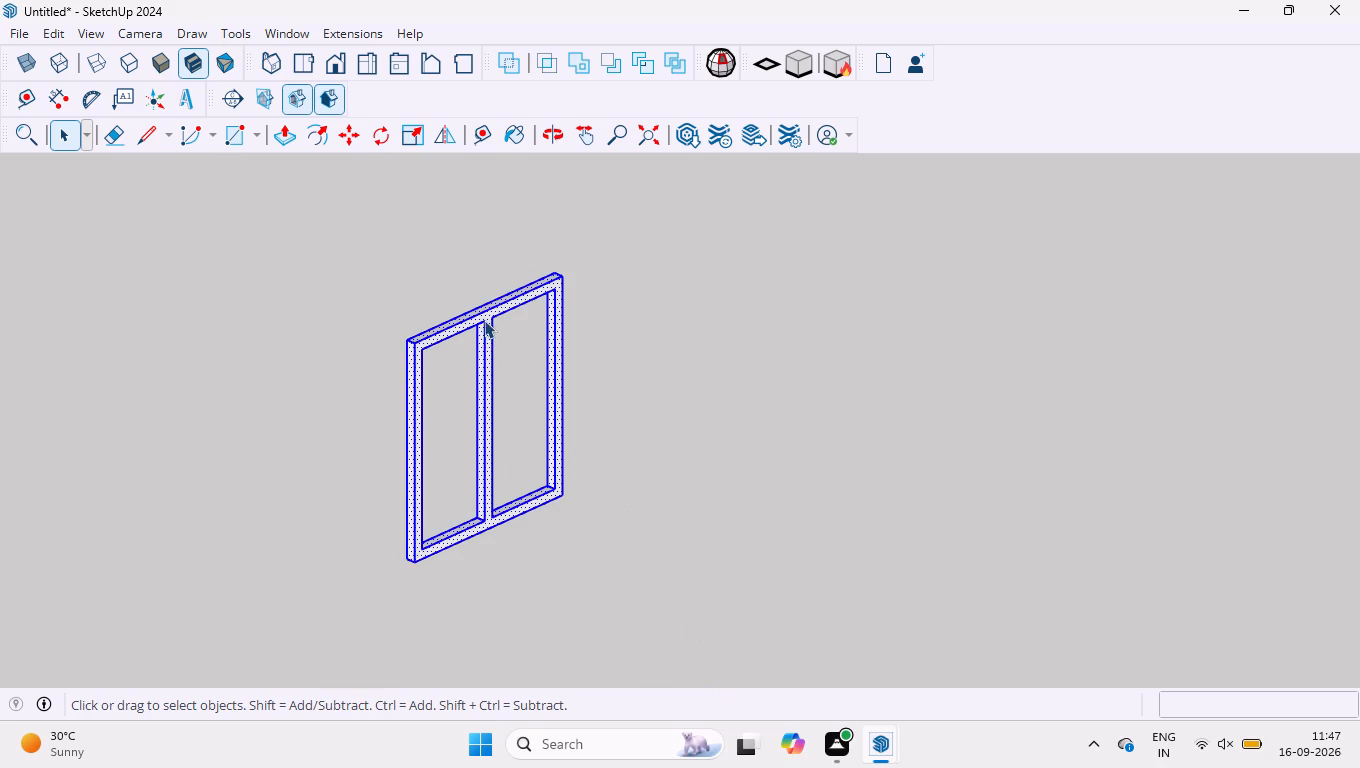
right_click(485, 314)
left_click(543, 509)
left_click(484, 327)
left_click(499, 339)
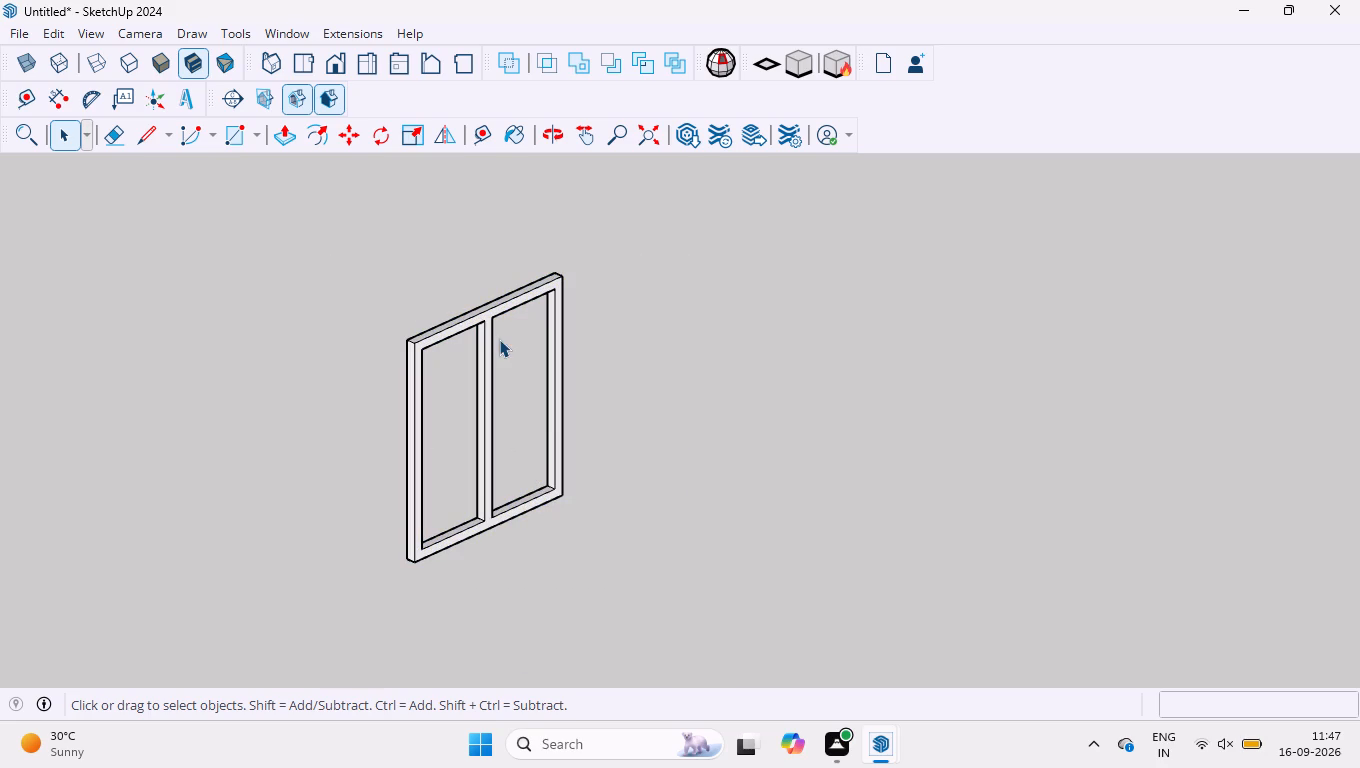
left_click(488, 404)
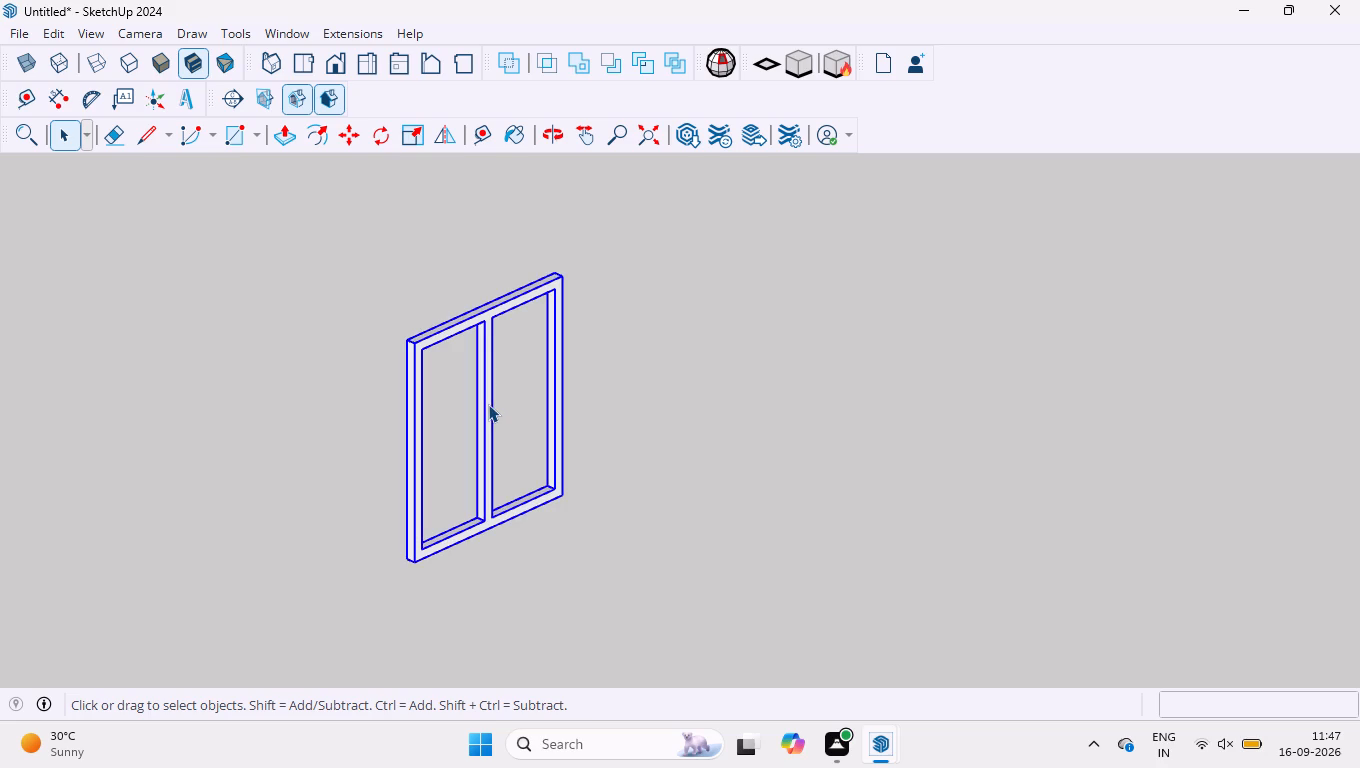
left_click(597, 402)
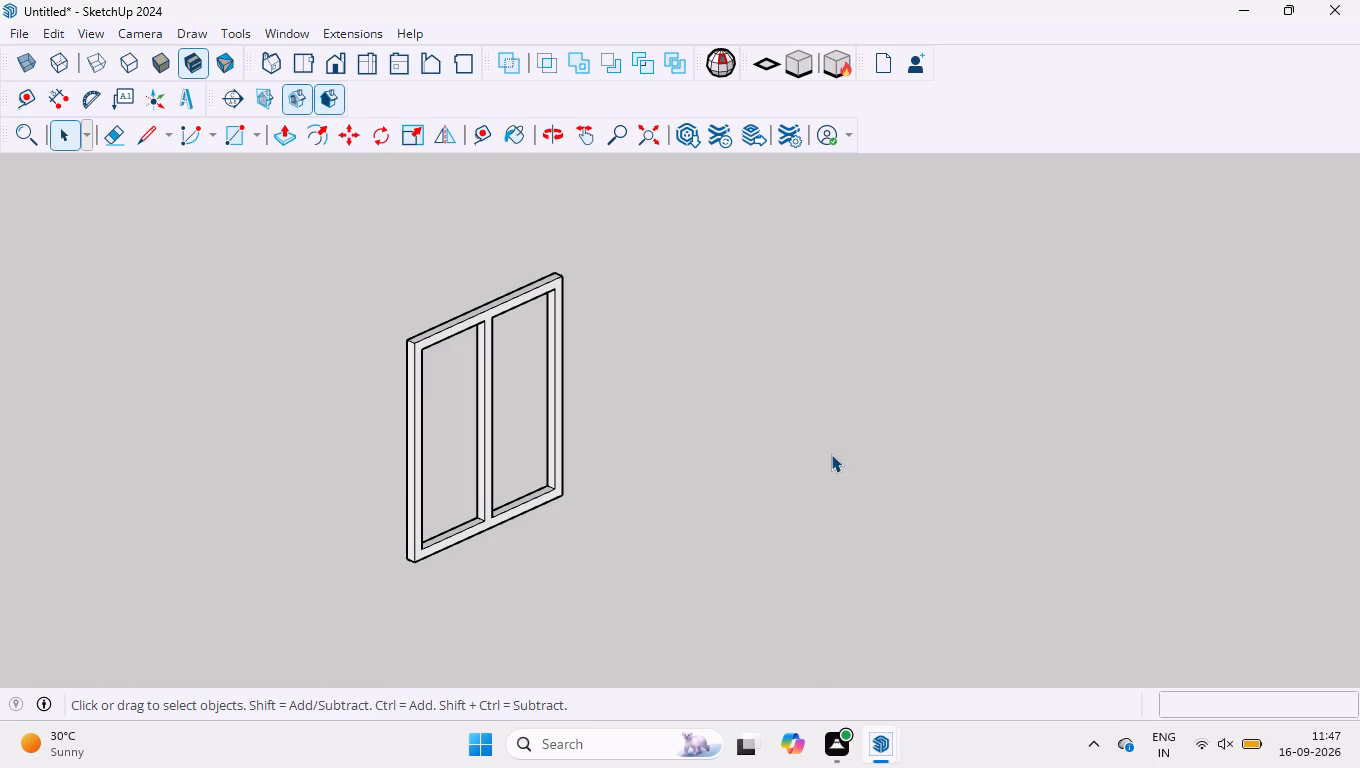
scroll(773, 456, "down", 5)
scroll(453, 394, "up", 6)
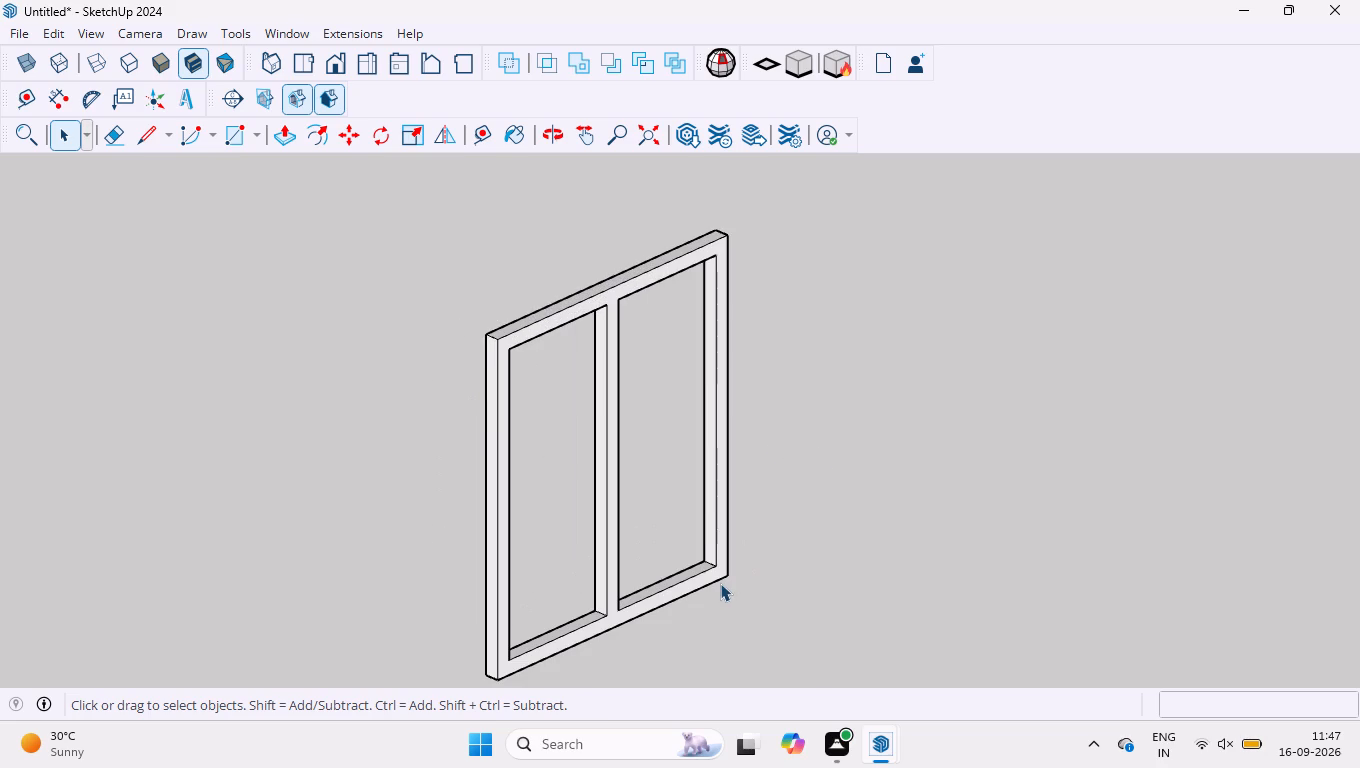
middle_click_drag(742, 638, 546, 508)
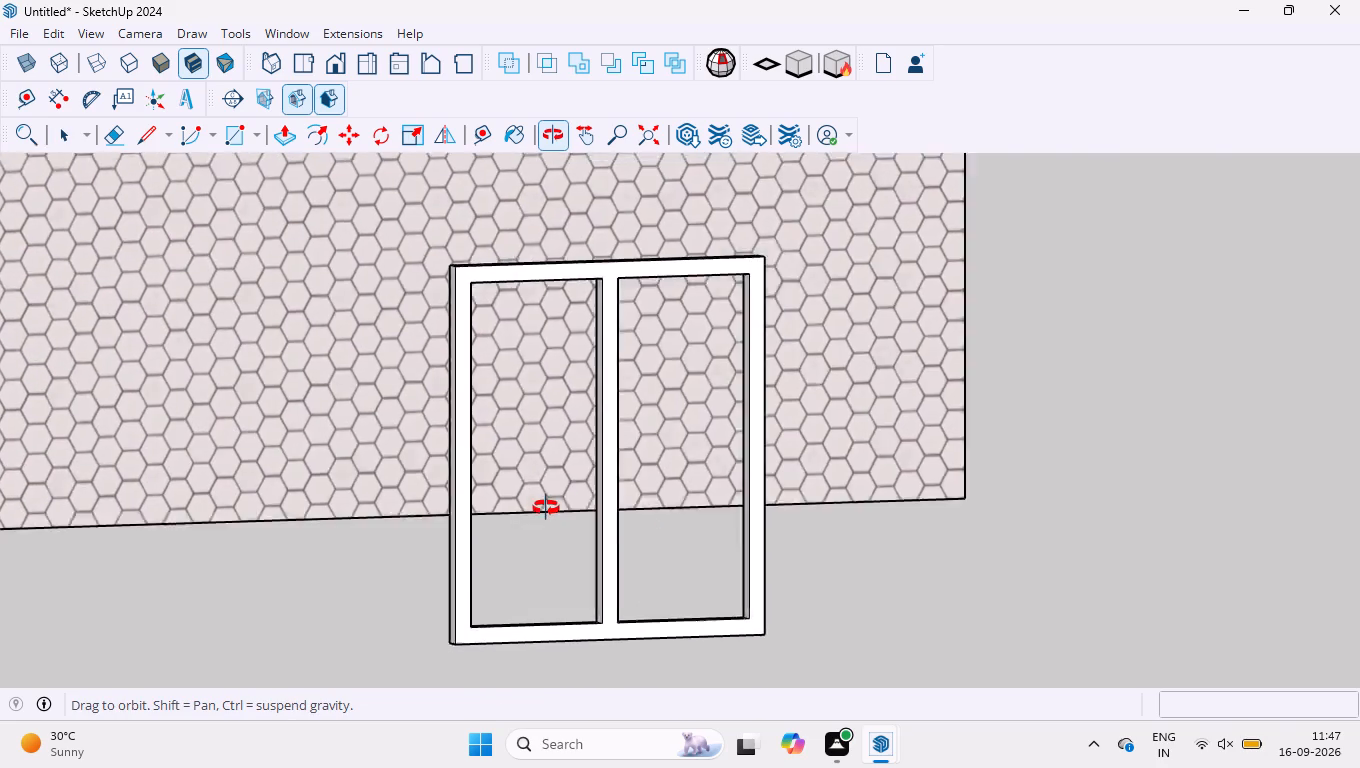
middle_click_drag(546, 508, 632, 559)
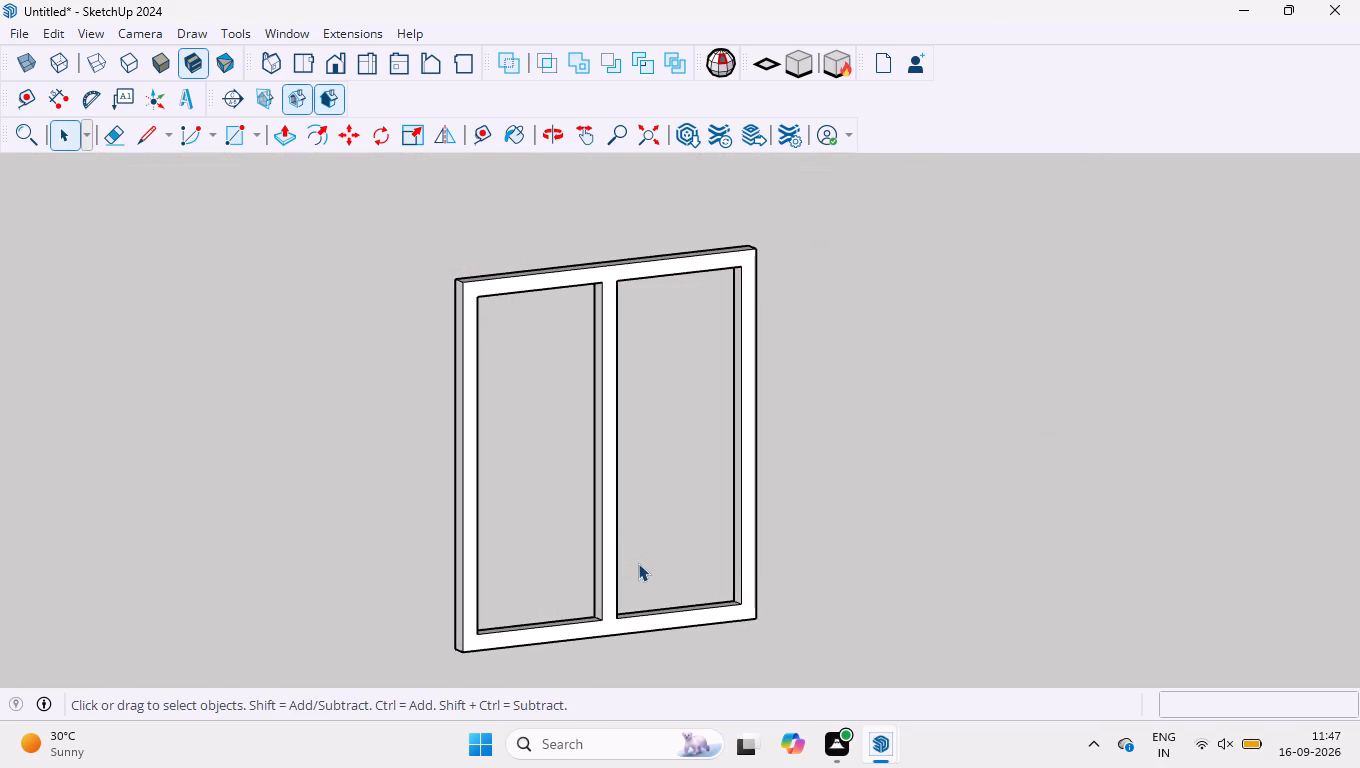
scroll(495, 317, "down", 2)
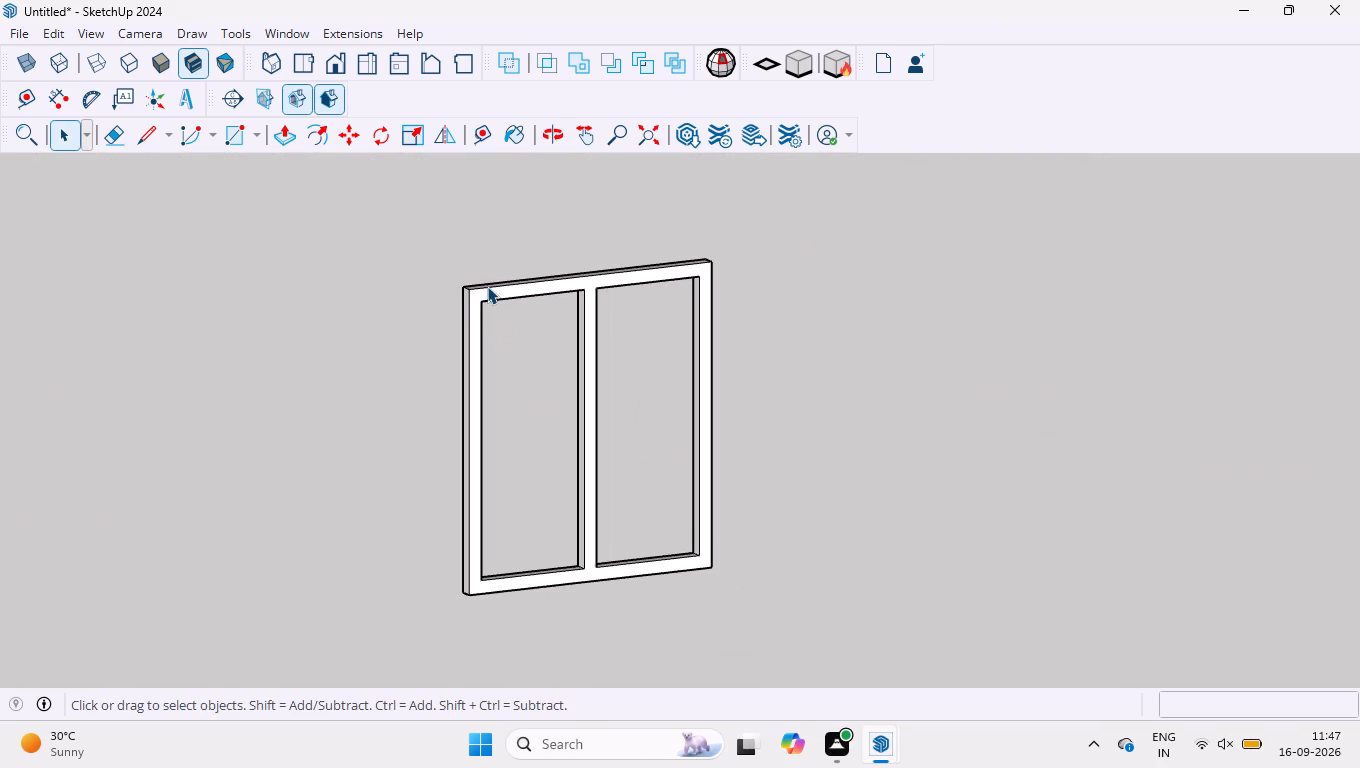
Draw rectangles of about 1046 by 425 mm corner to corner across both window openings to fill them with pane faces.
left_click(487, 286)
left_click(560, 231)
left_click(244, 136)
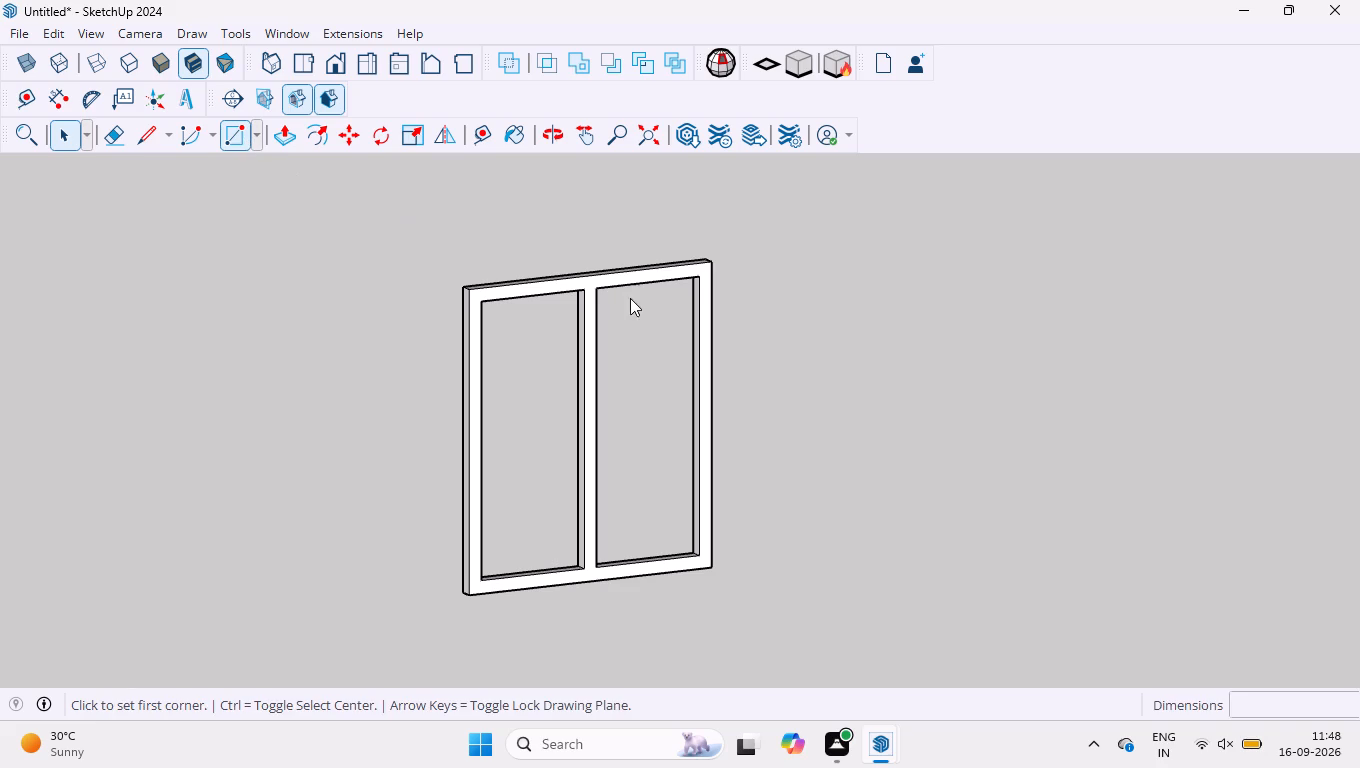
left_click(600, 291)
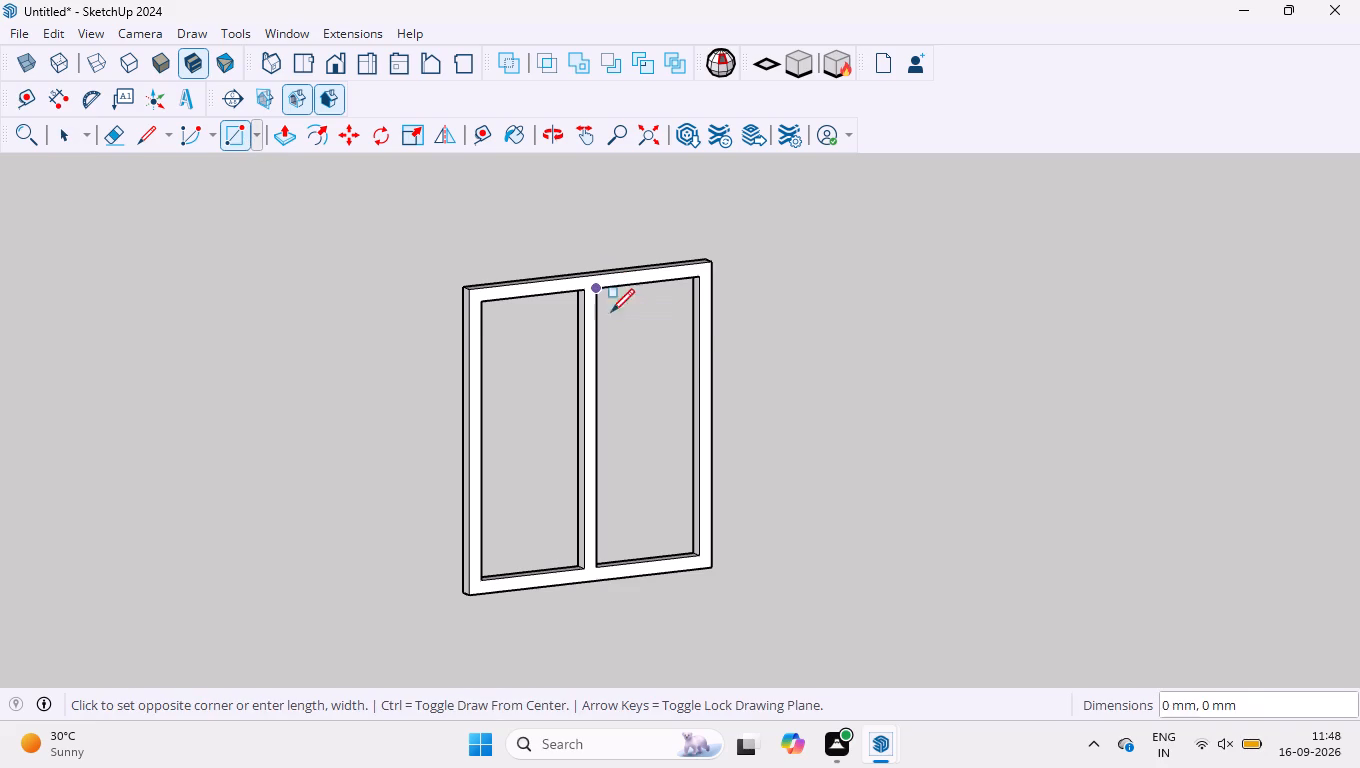
left_click(696, 552)
left_click(585, 569)
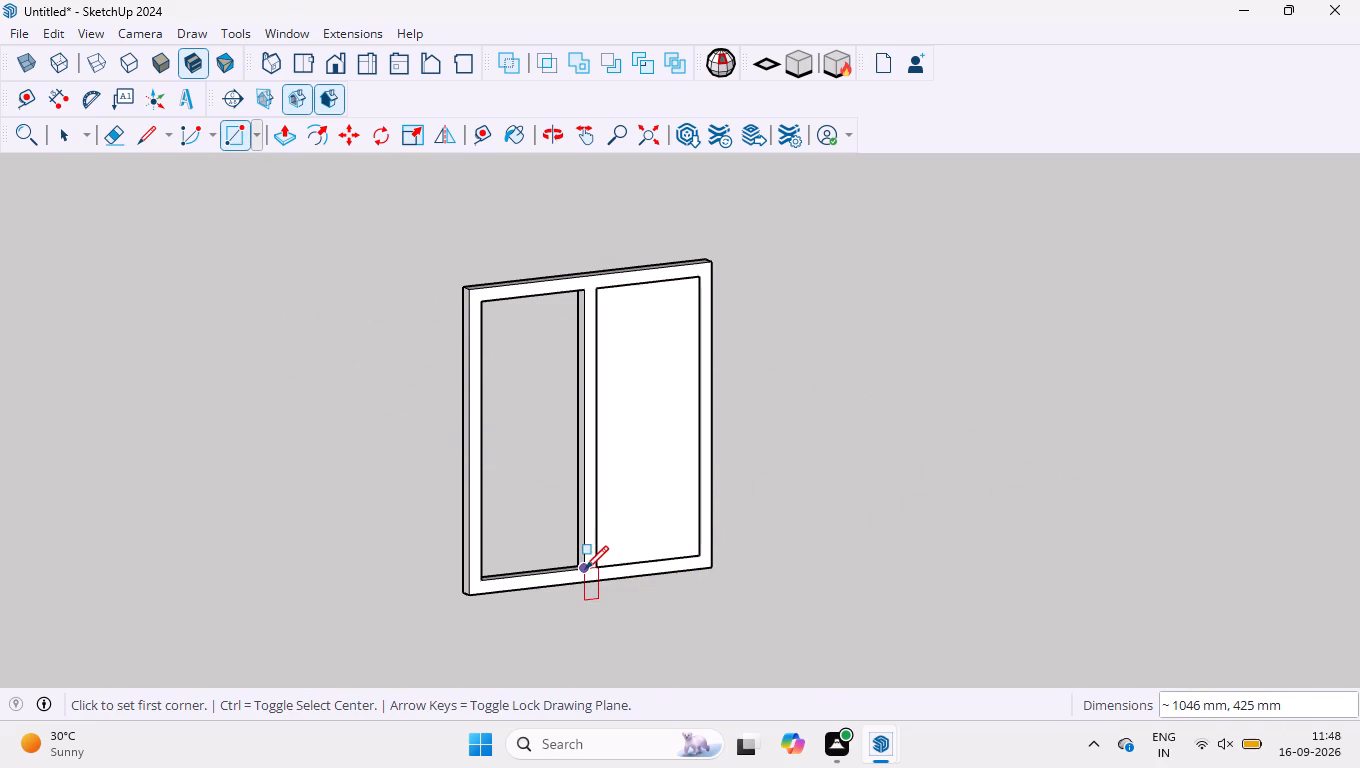
left_click(478, 302)
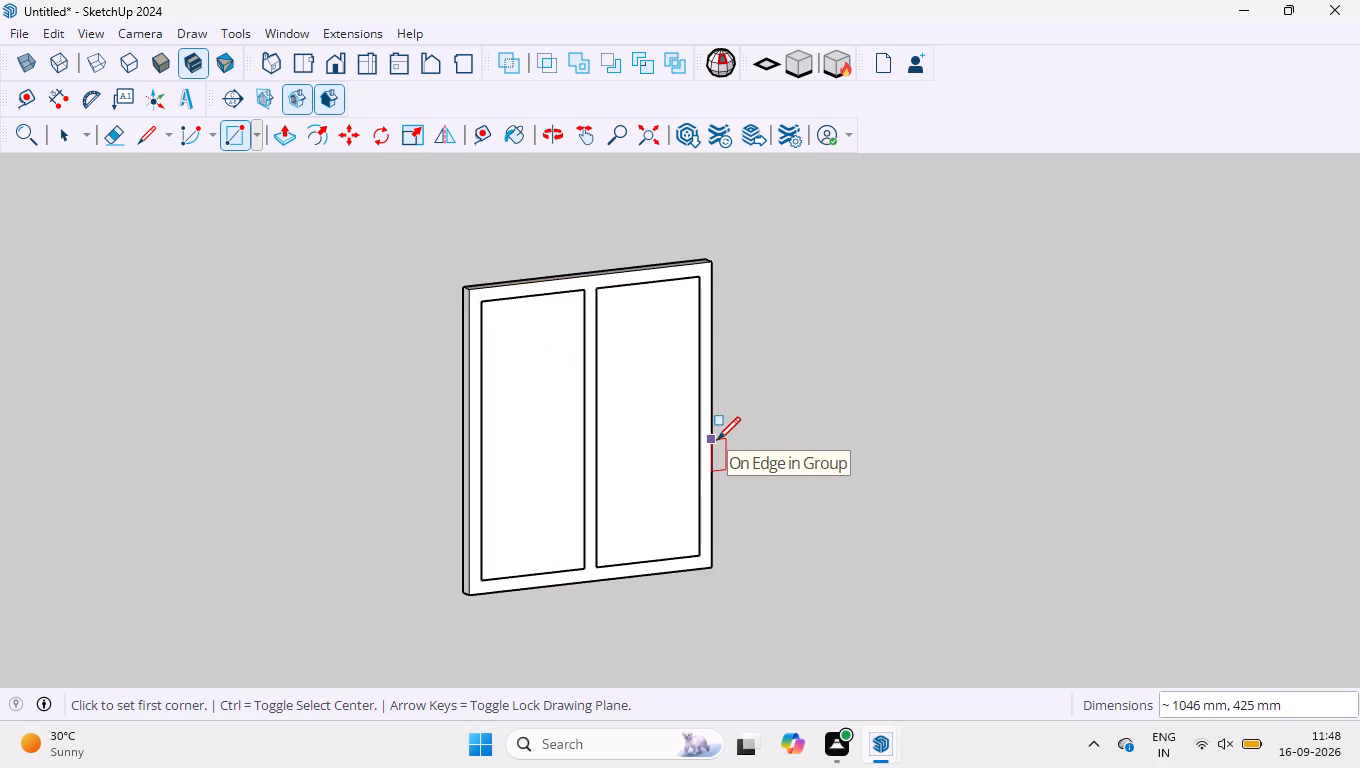
key("space")
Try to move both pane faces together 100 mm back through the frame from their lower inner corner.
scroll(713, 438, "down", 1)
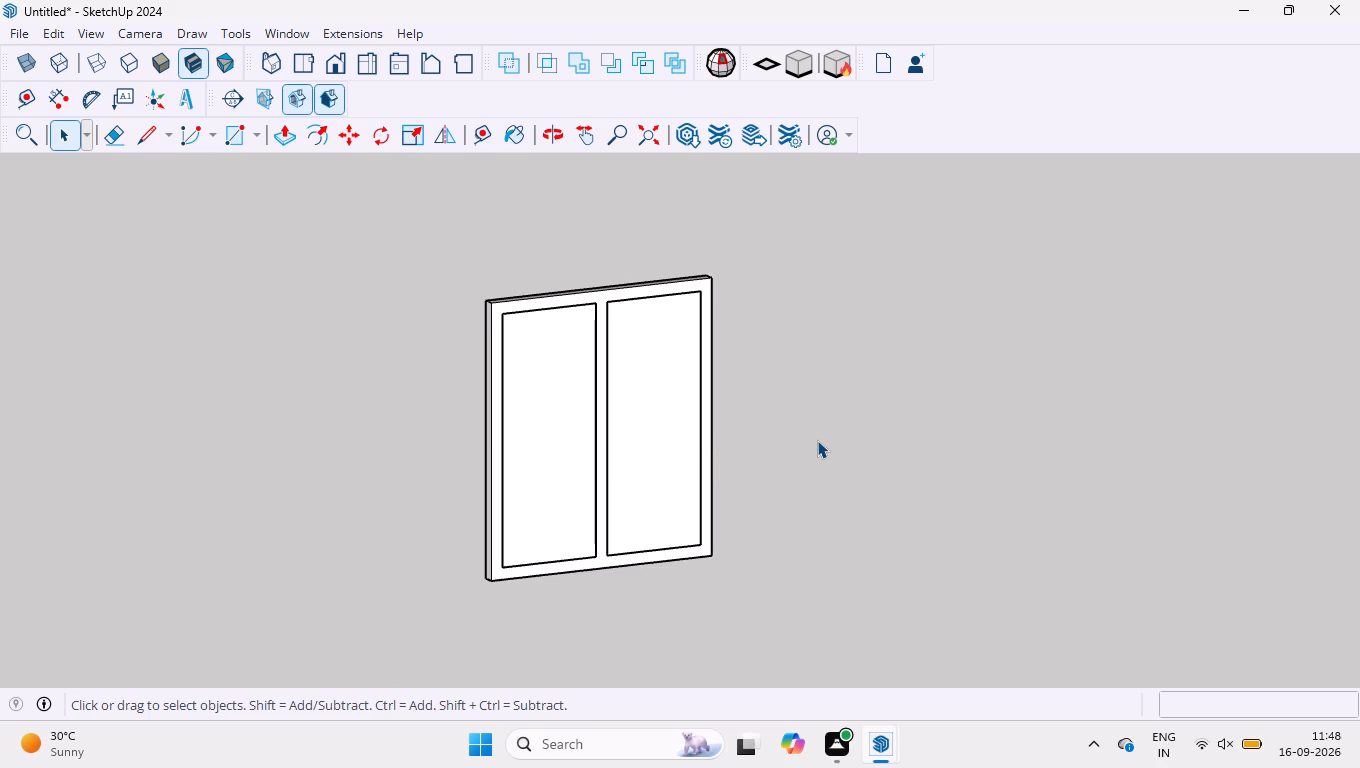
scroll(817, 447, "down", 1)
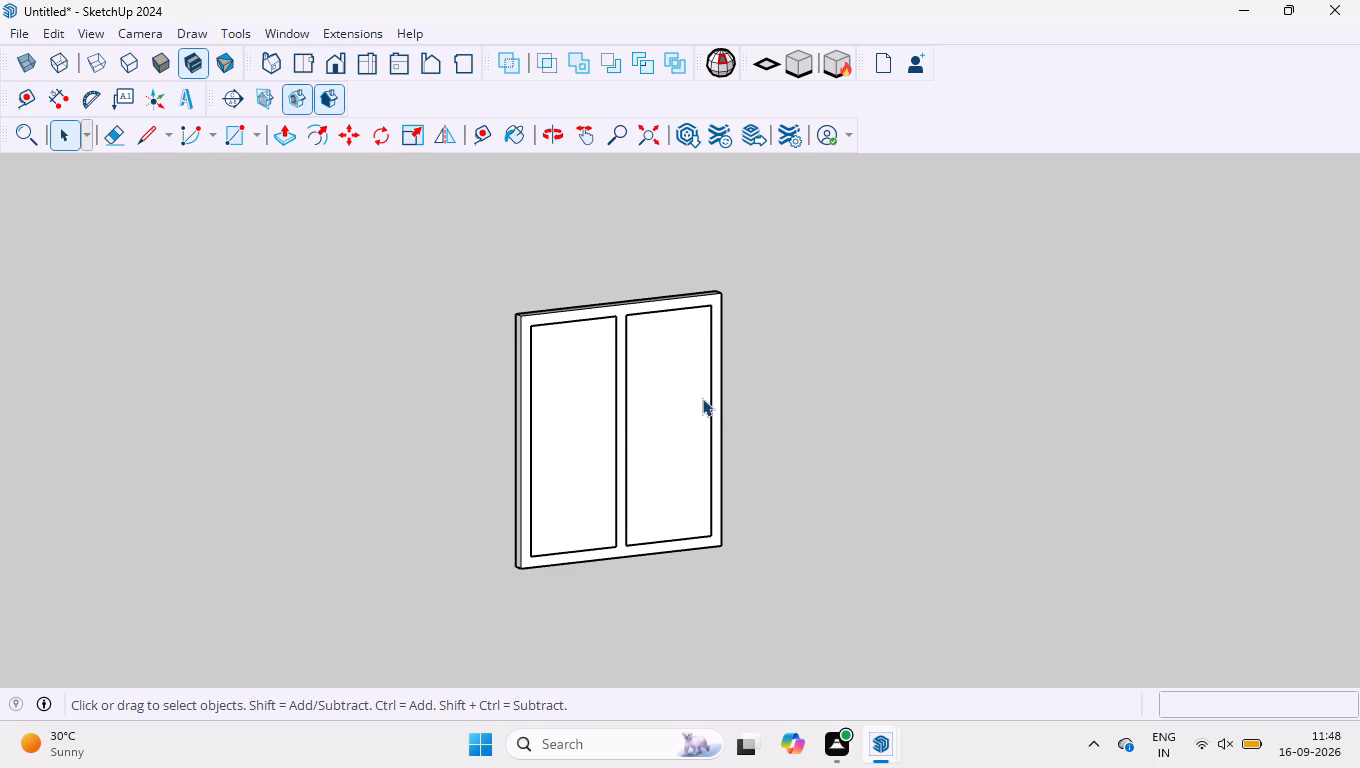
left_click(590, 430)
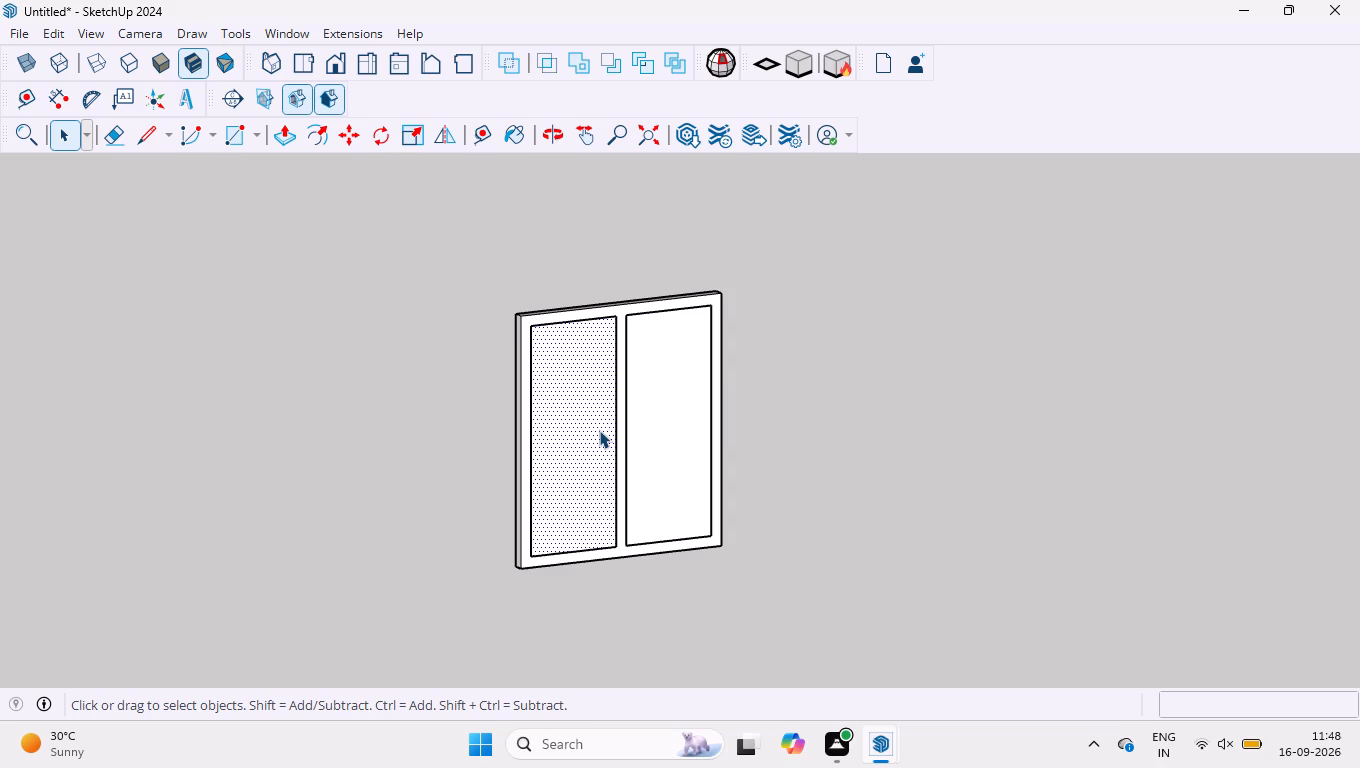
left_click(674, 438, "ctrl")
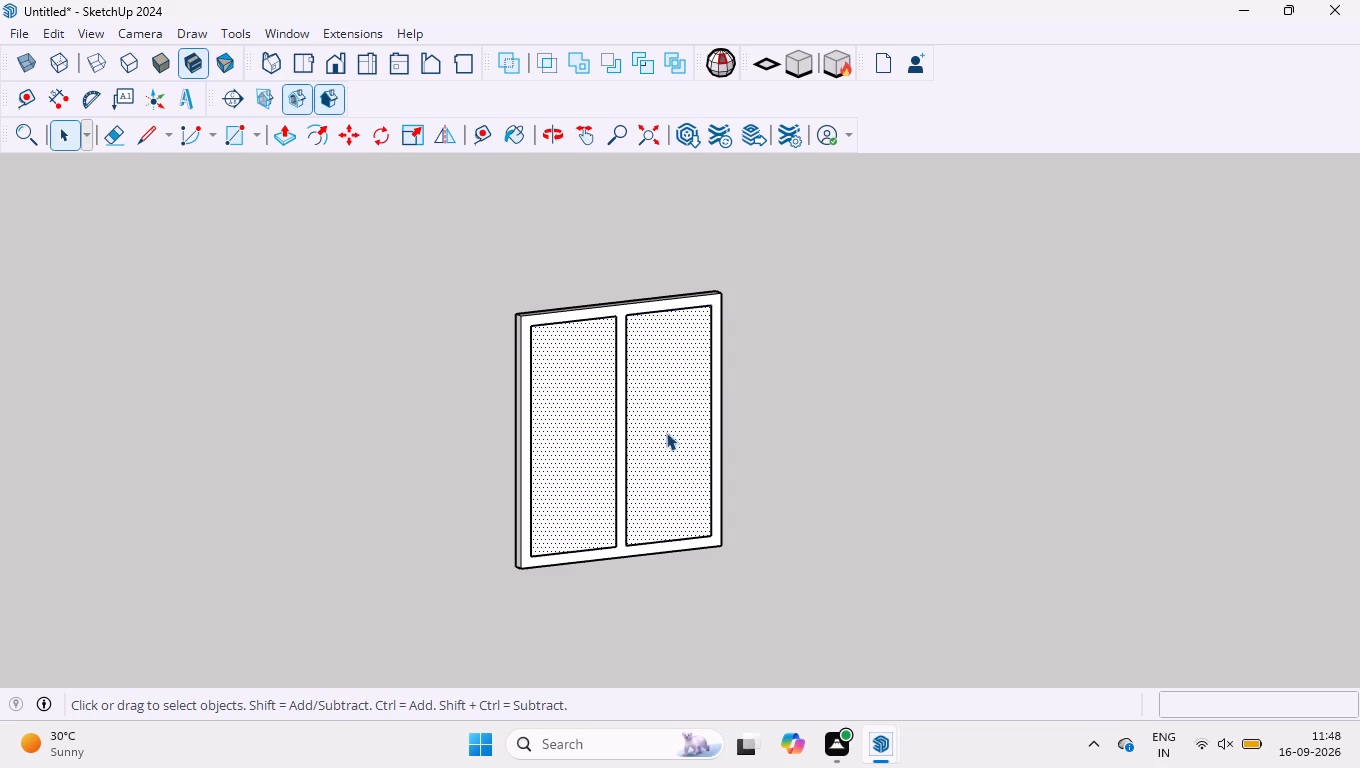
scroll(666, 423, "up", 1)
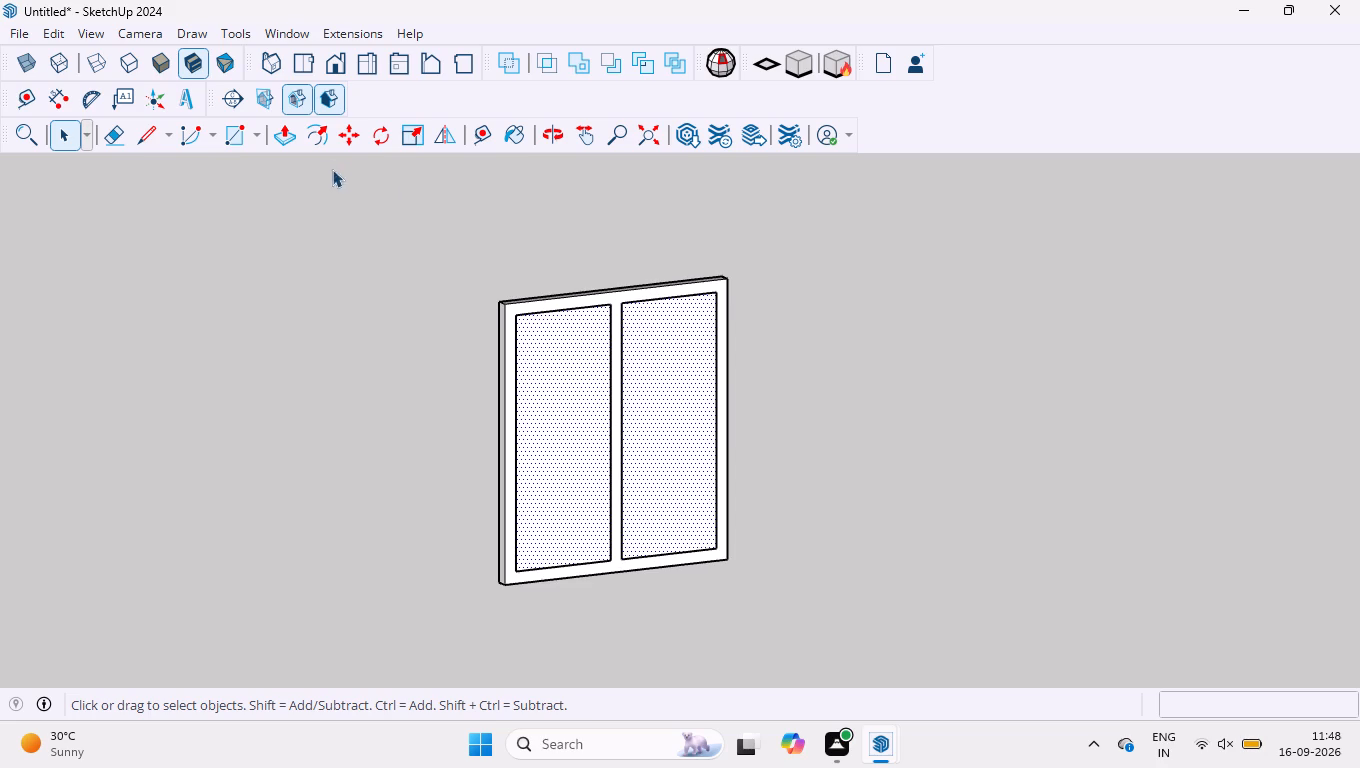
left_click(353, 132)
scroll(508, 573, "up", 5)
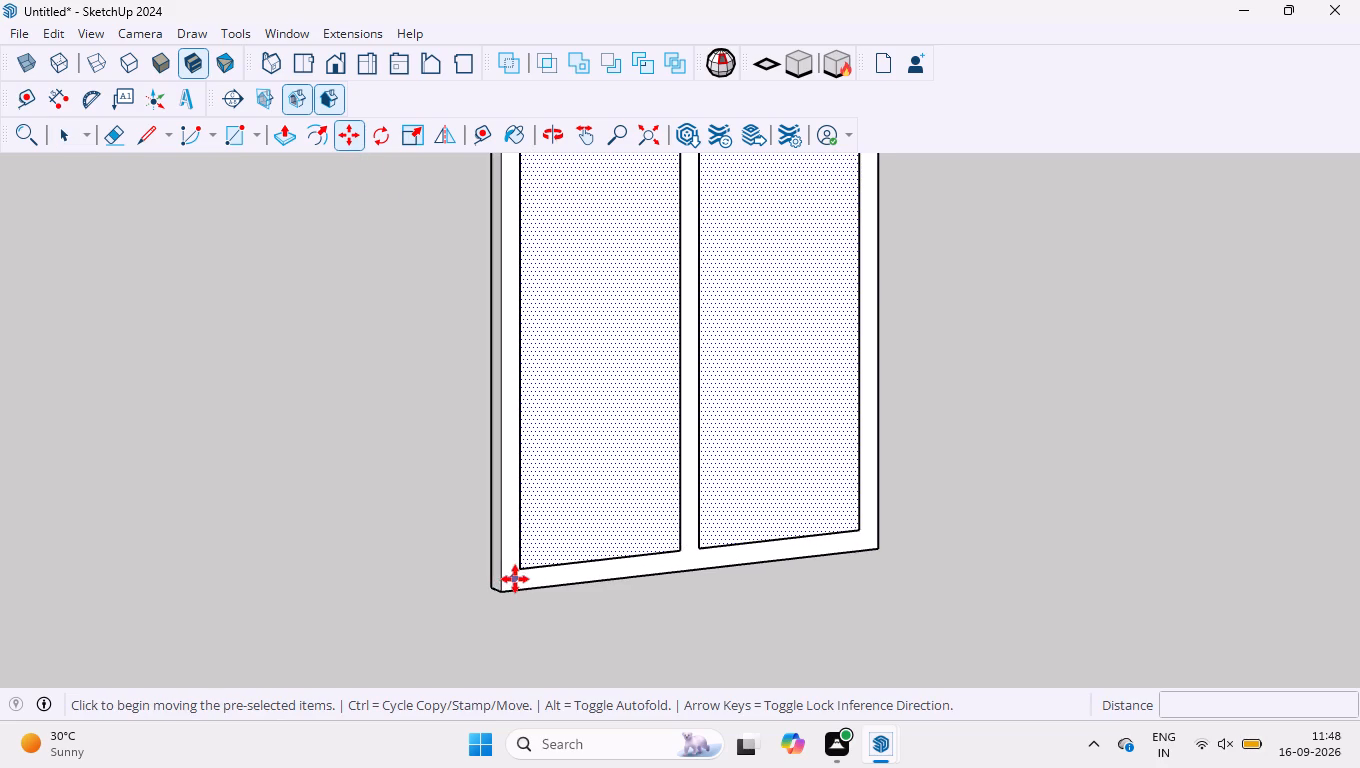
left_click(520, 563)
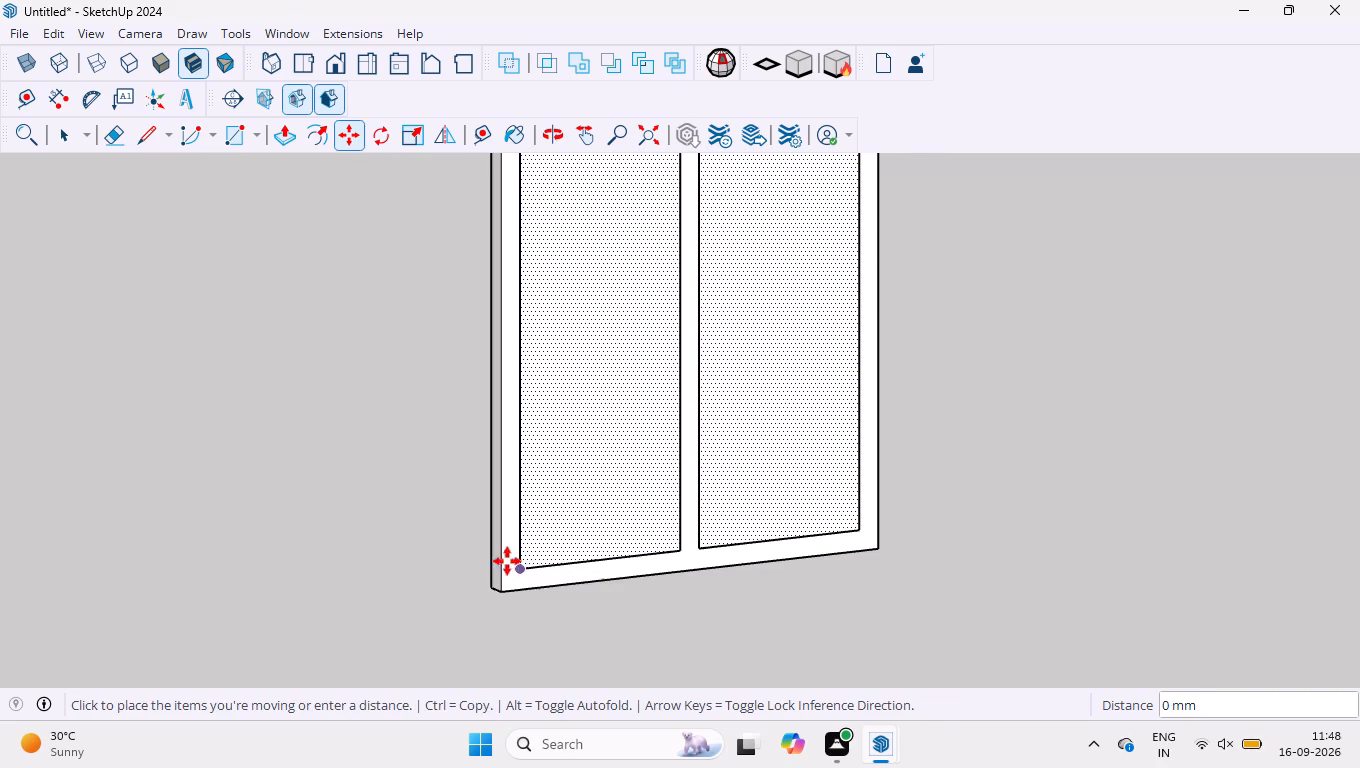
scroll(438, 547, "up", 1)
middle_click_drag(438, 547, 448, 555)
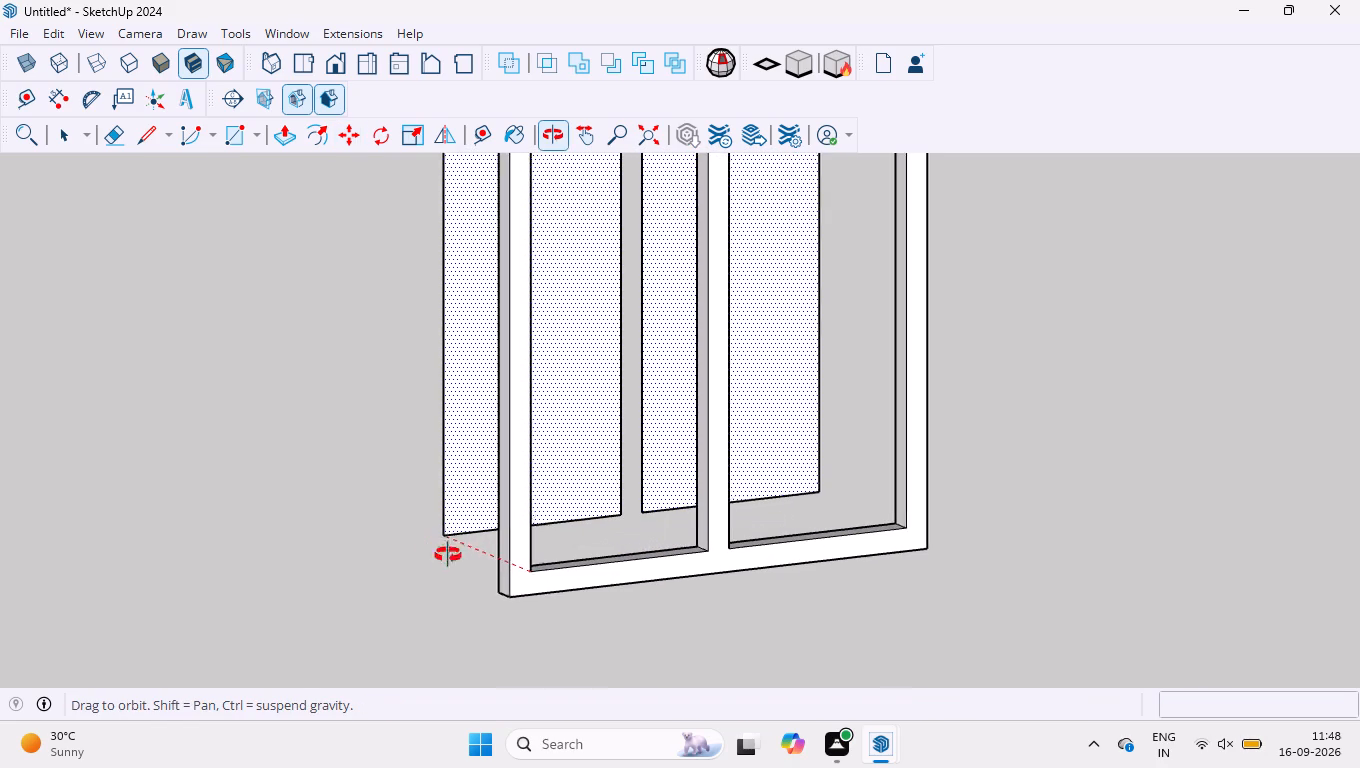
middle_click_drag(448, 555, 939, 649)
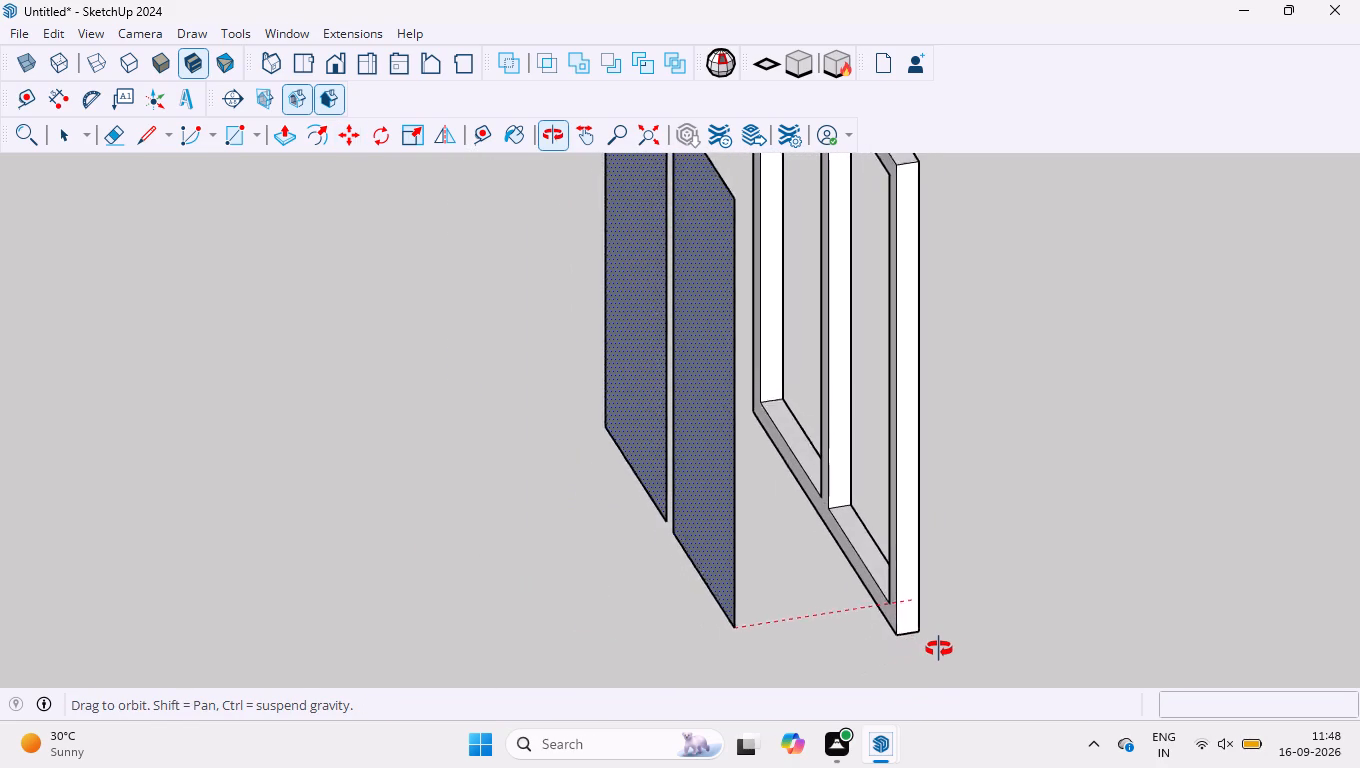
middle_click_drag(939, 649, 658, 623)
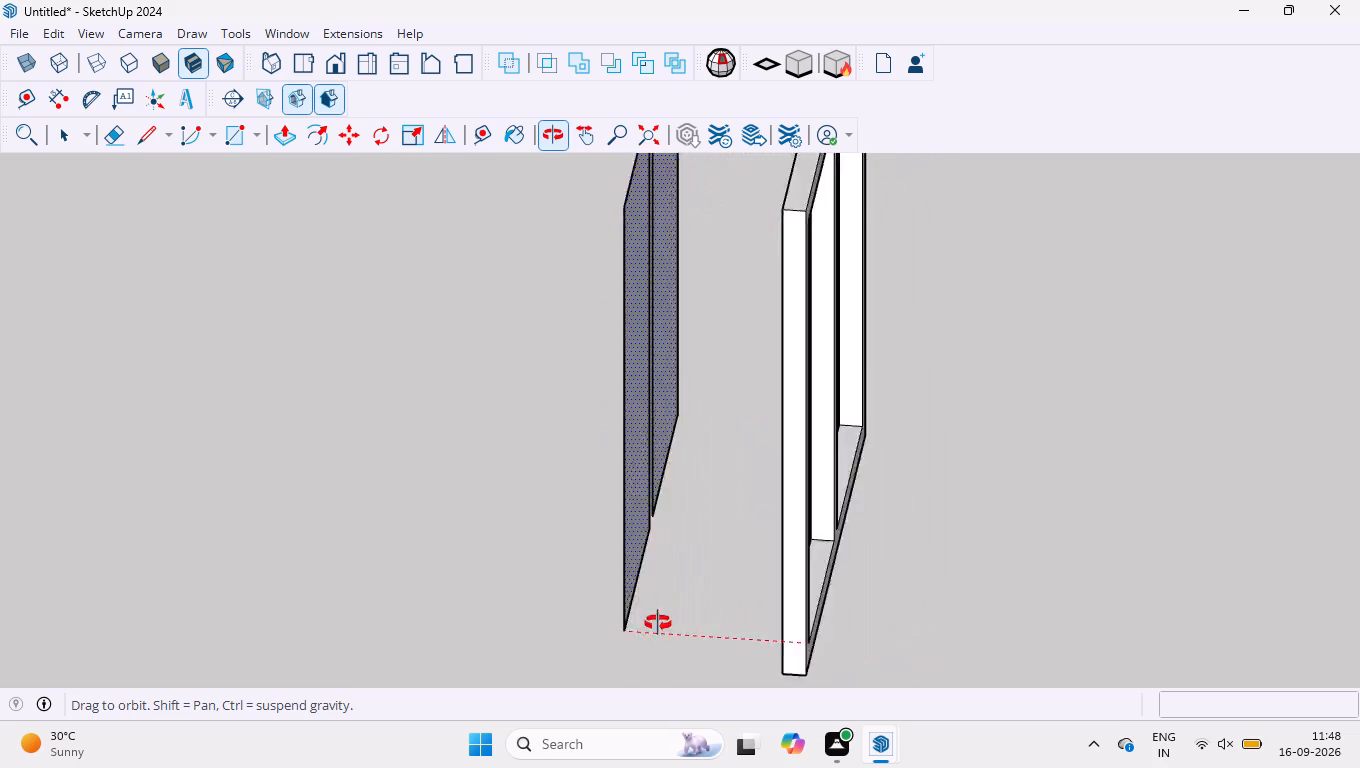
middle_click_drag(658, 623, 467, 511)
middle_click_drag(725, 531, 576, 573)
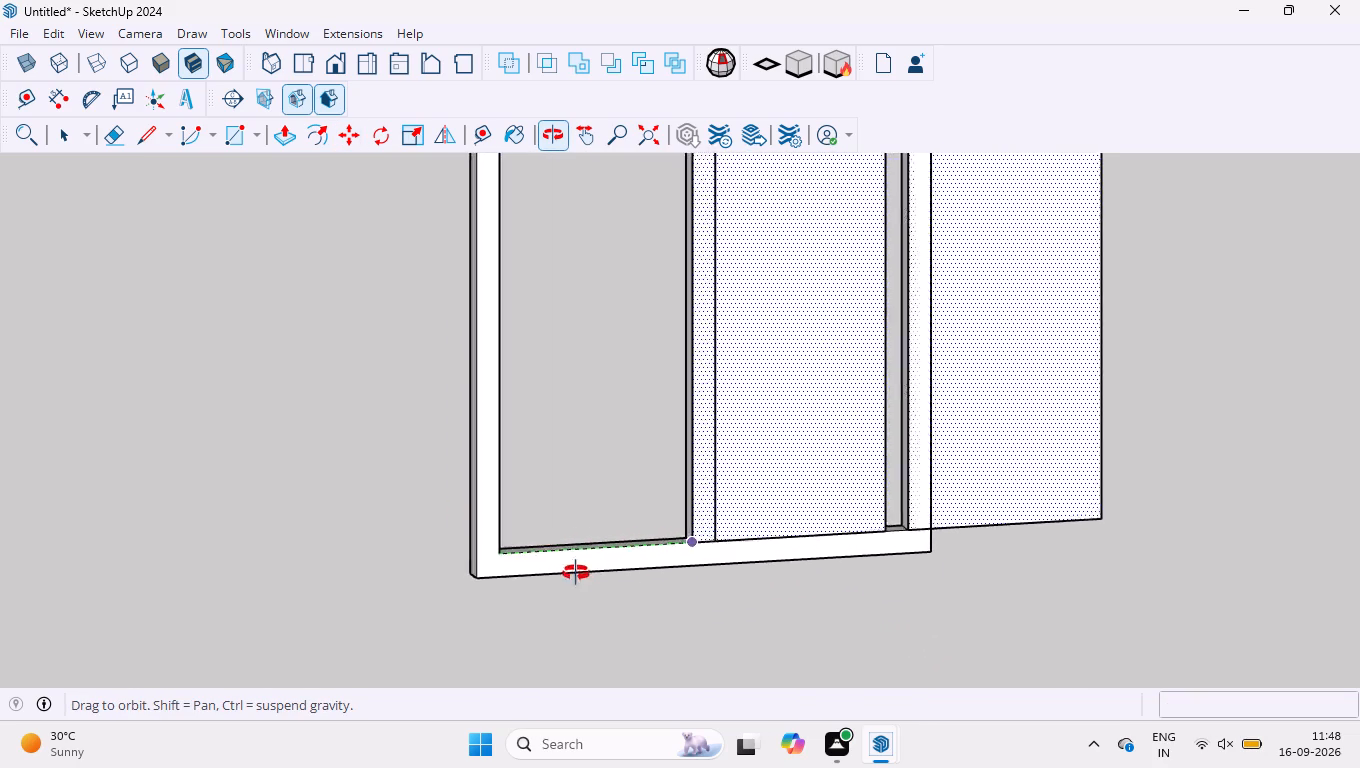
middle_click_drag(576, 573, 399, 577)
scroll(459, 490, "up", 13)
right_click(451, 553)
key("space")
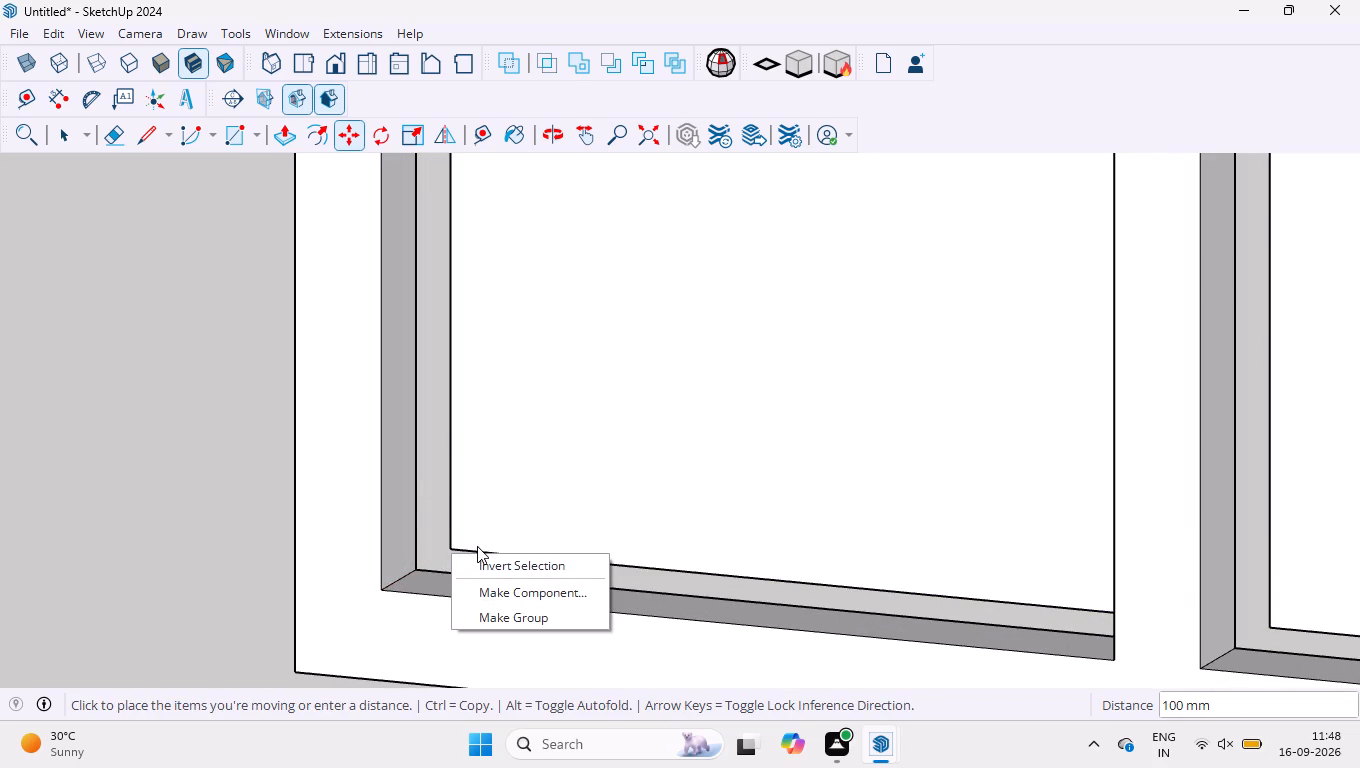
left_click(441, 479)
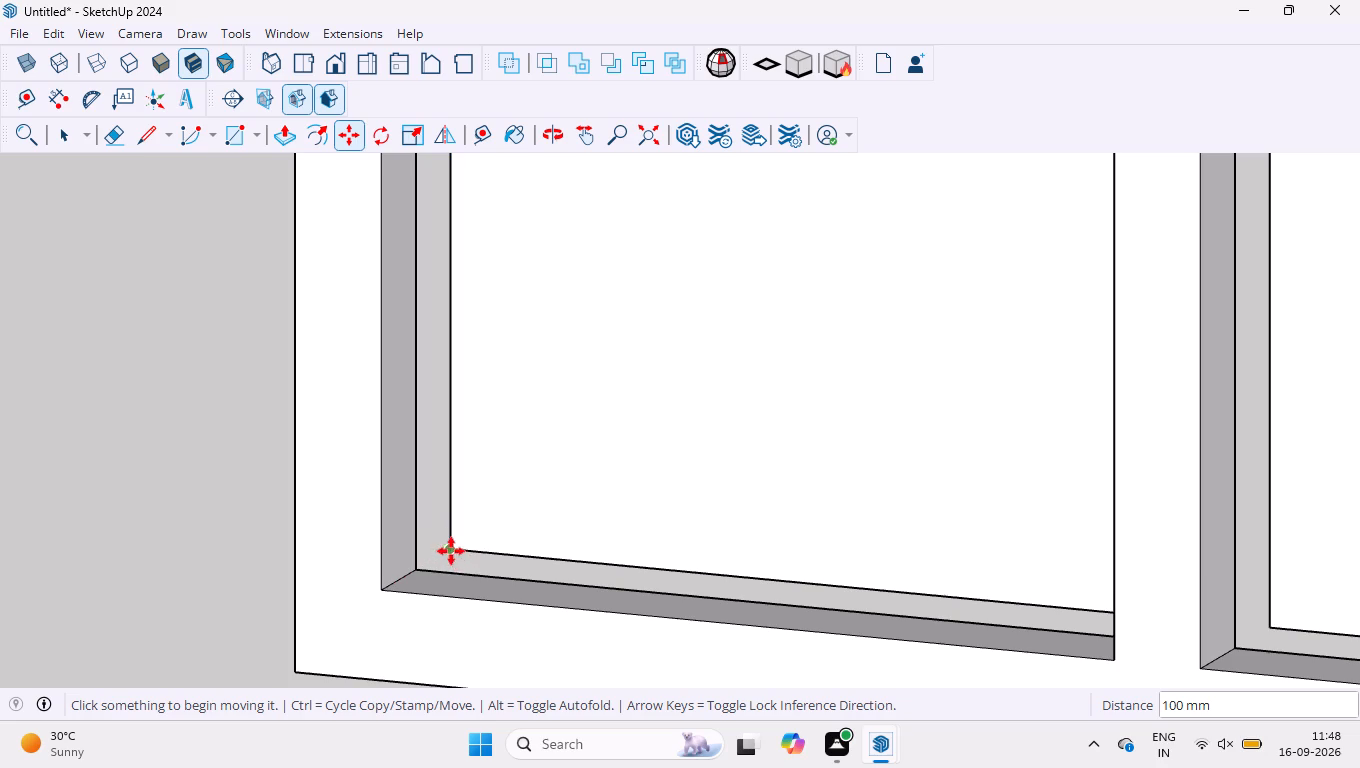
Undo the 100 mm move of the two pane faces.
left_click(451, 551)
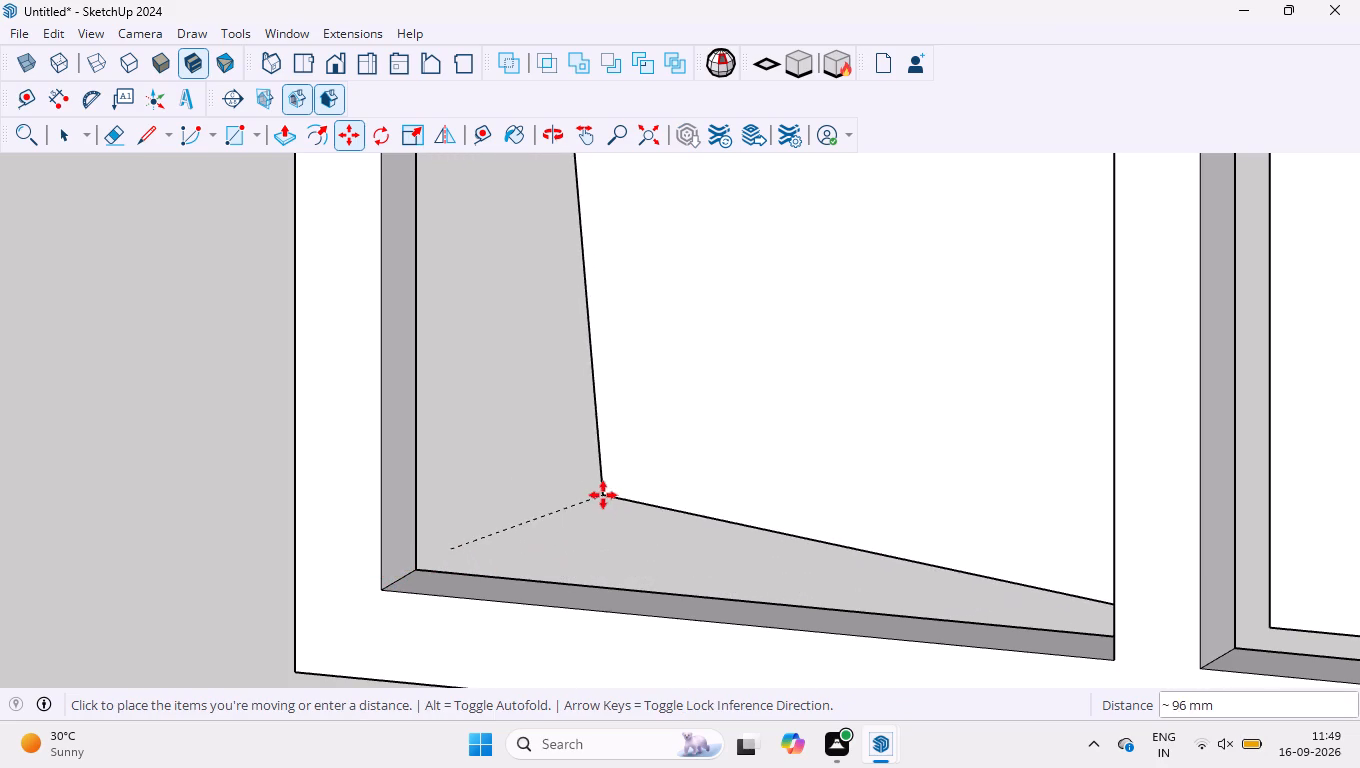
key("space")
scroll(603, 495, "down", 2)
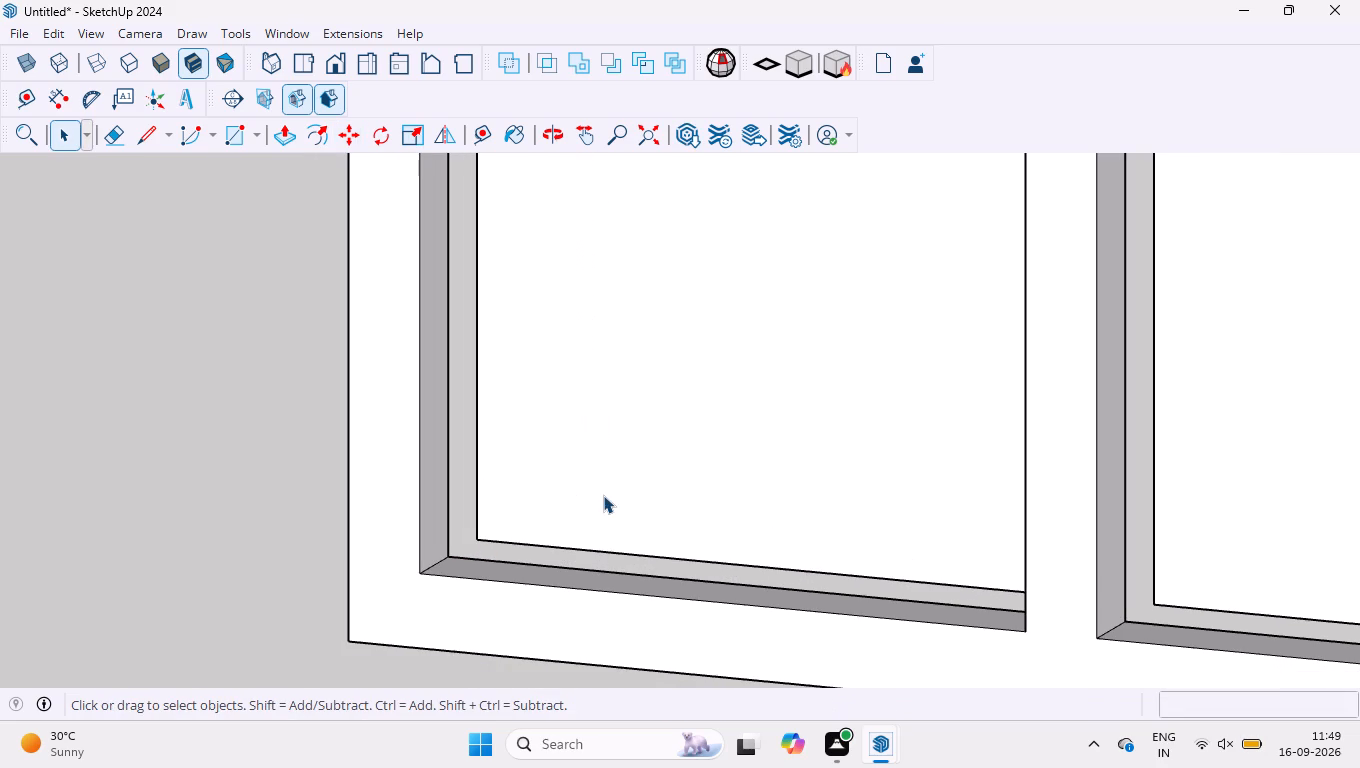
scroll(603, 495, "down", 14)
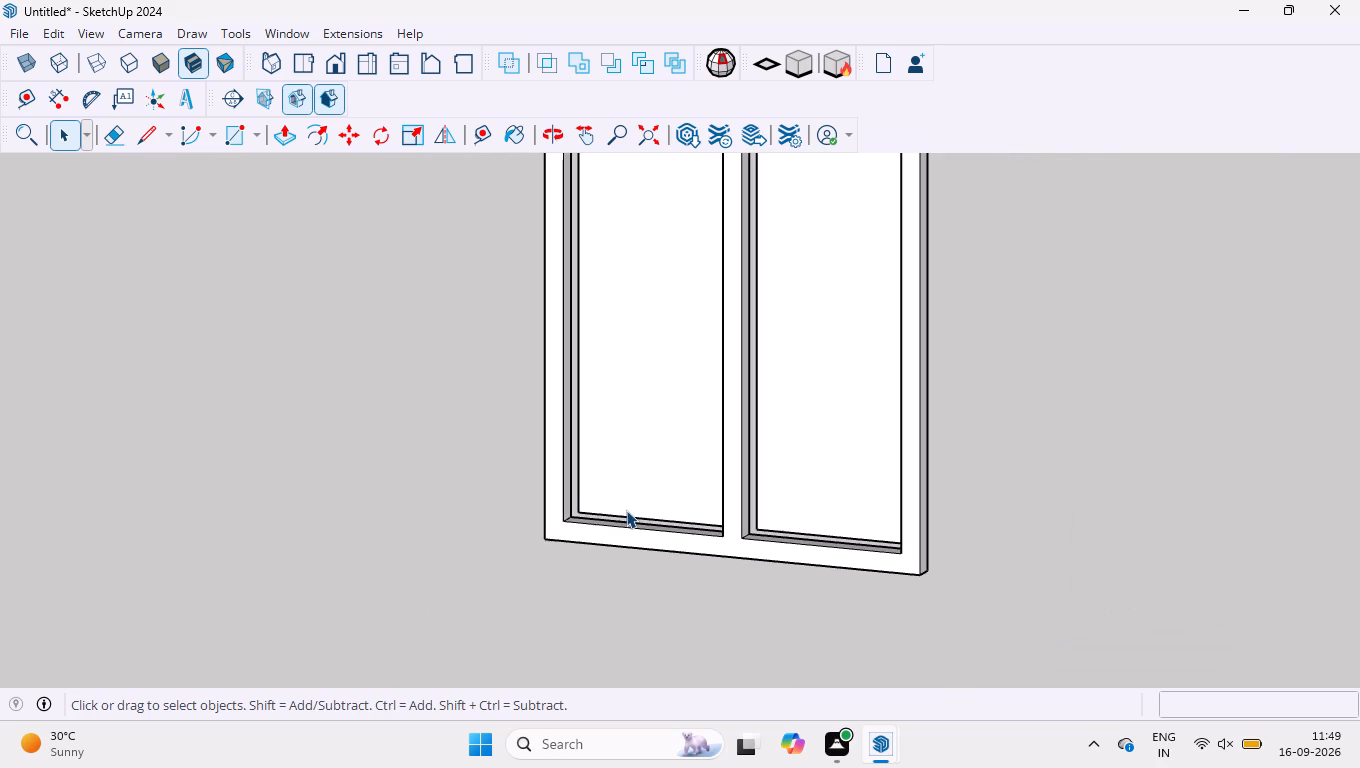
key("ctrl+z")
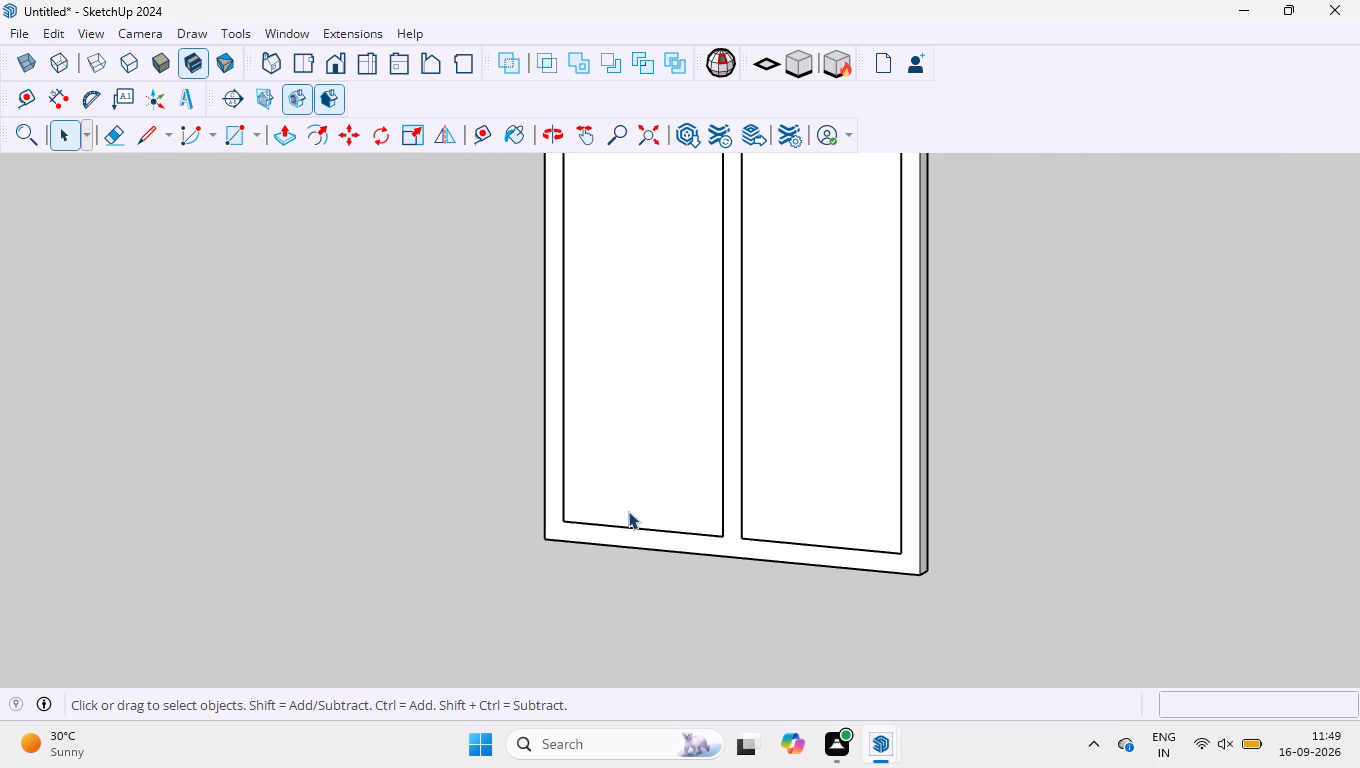
Move both pane faces together 25 mm into the frame, to the middle of its depth.
scroll(628, 511, "down", 7)
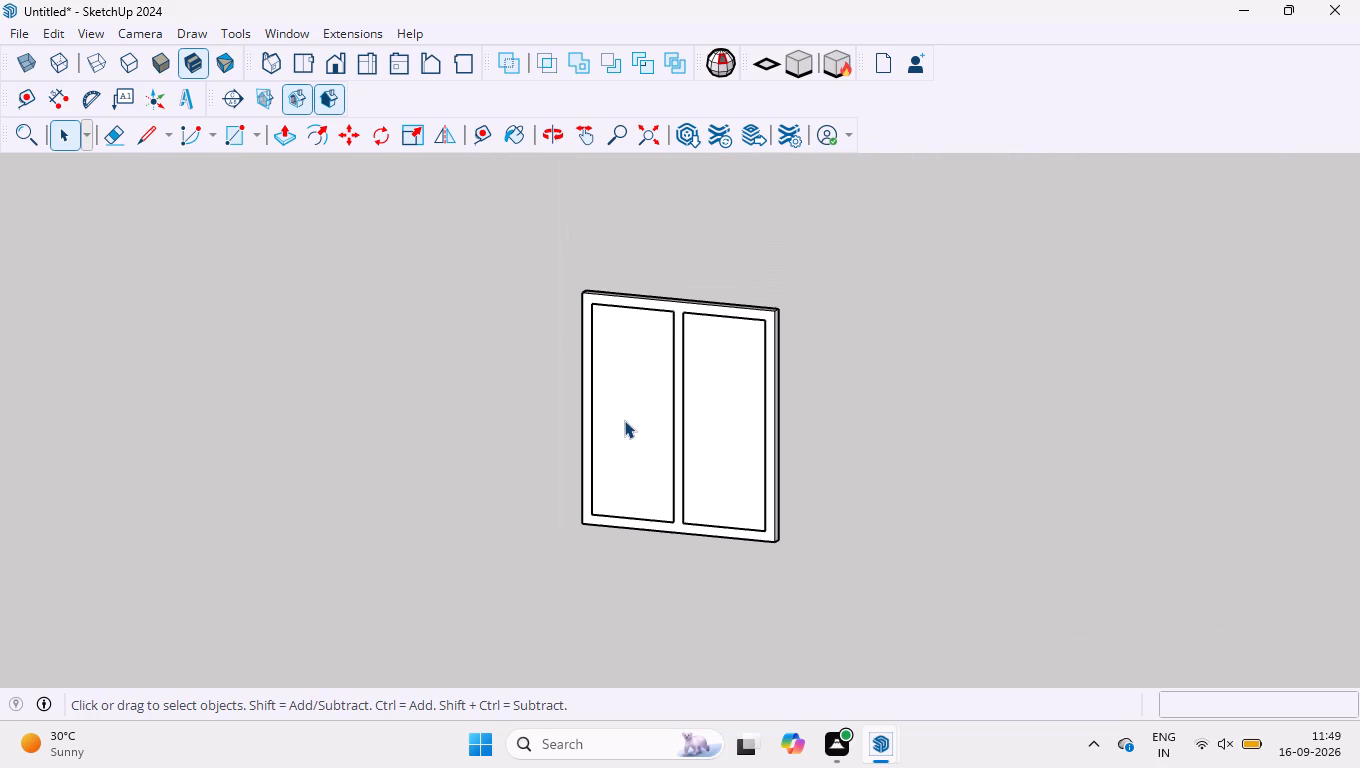
left_click(624, 420)
left_click(717, 455, "ctrl")
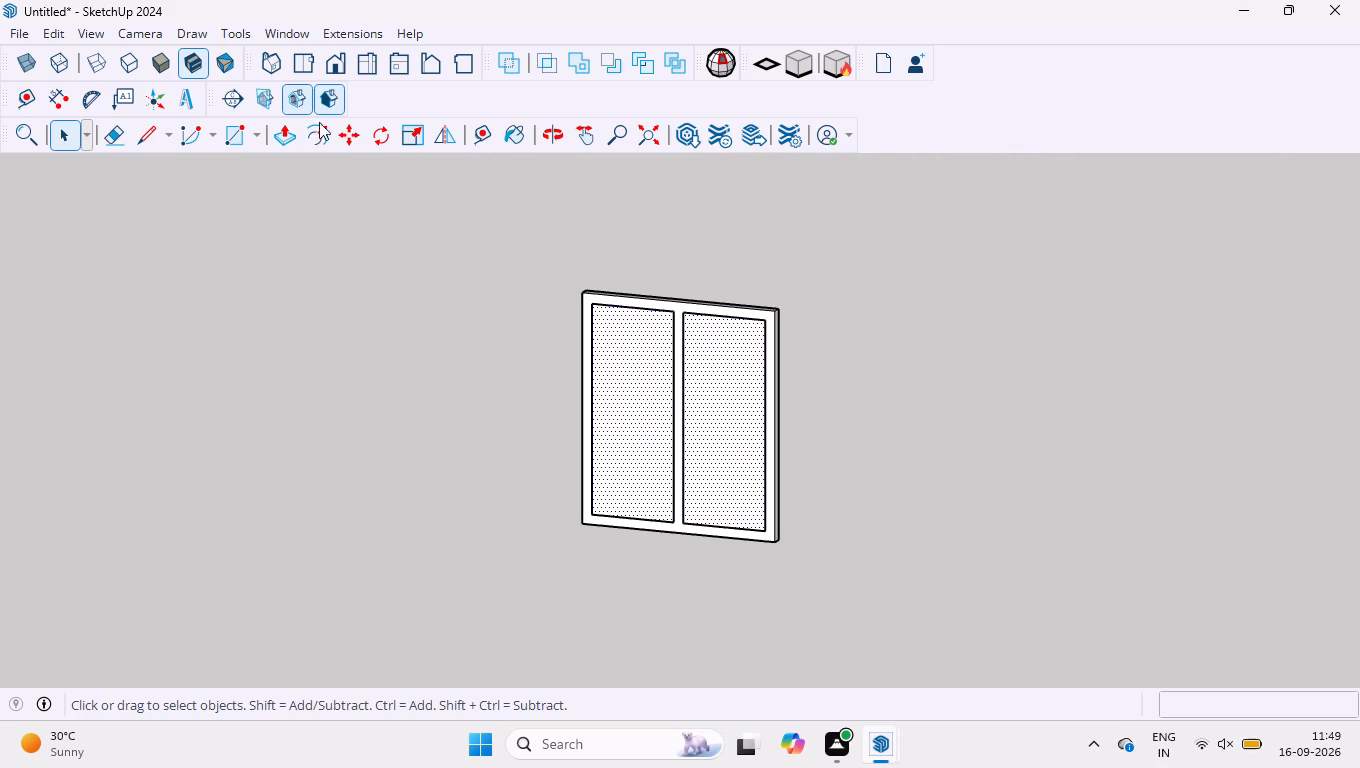
left_click(346, 135)
scroll(619, 496, "up", 16)
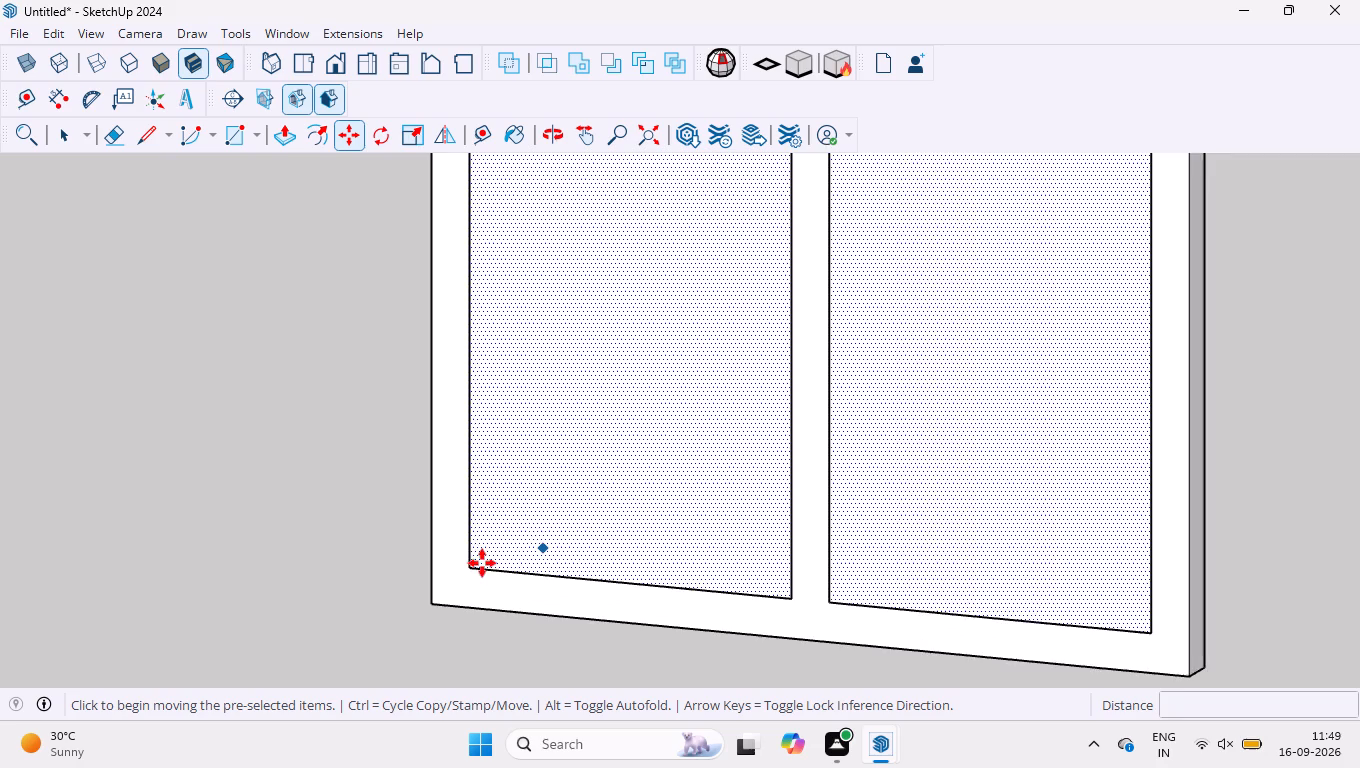
scroll(482, 563, "up", 11)
left_click(413, 576)
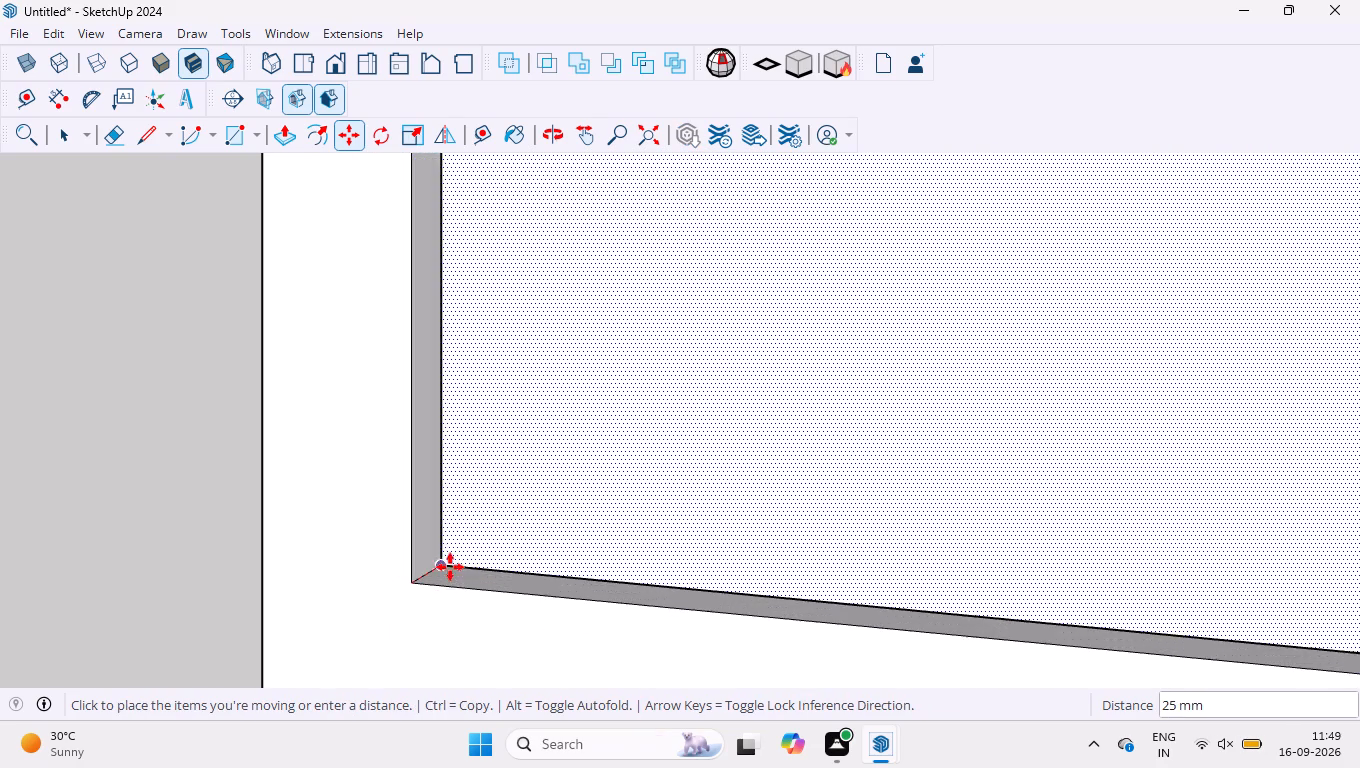
left_click(440, 559)
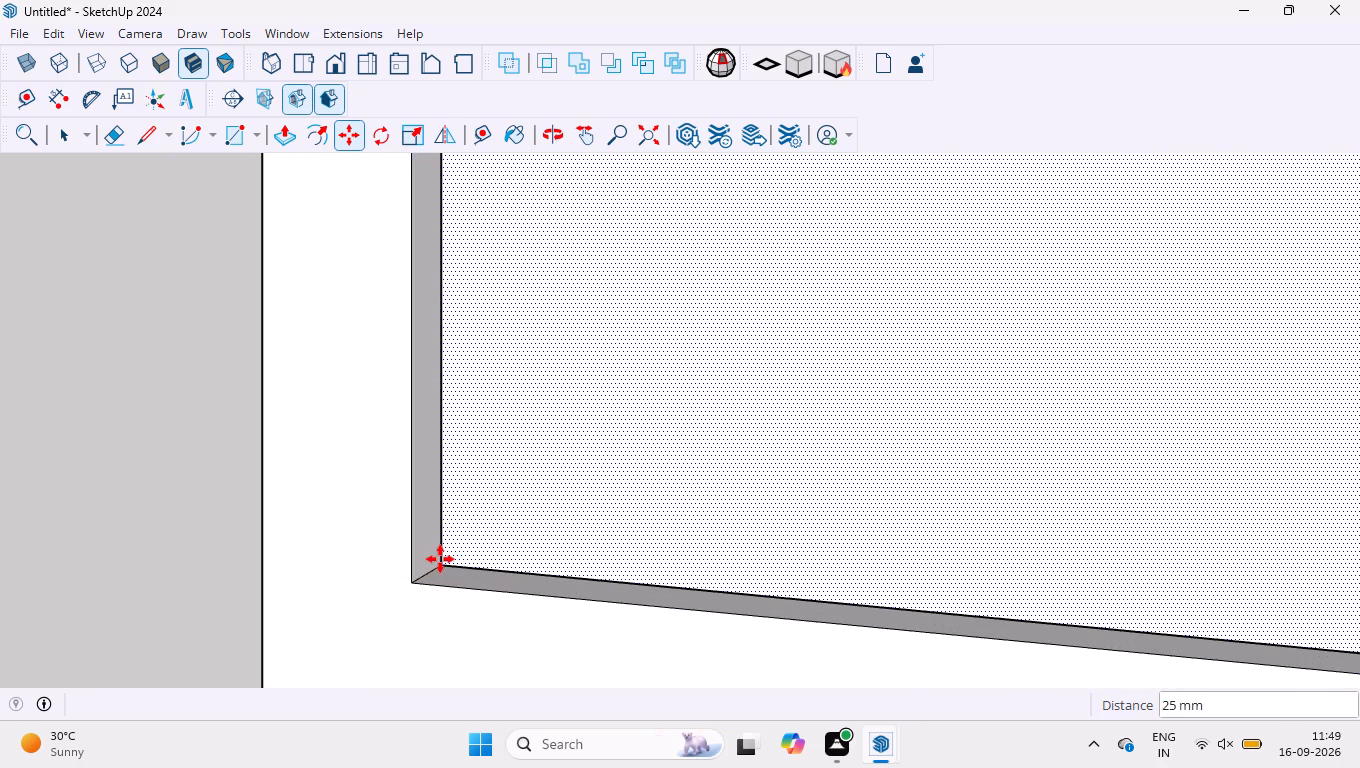
scroll(447, 515, "down", 16)
scroll(594, 485, "down", 5)
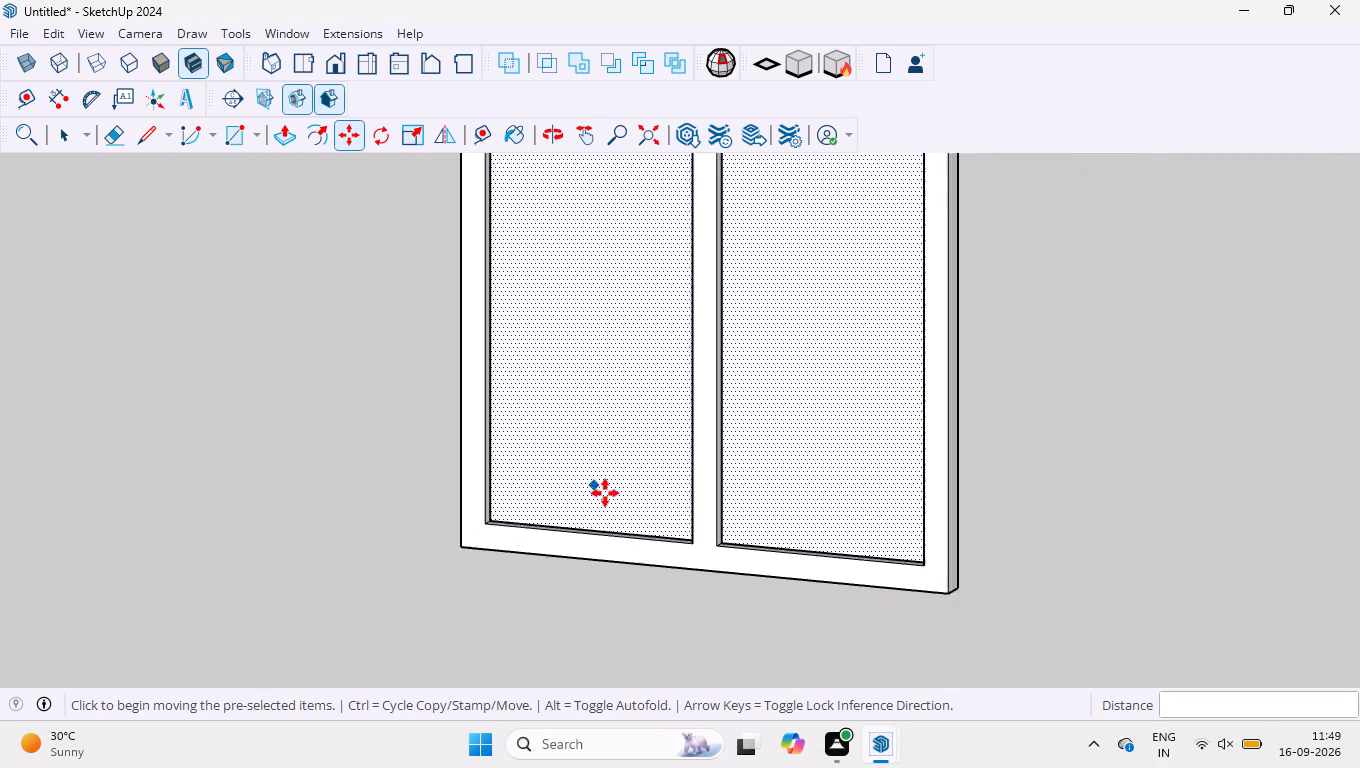
key("space")
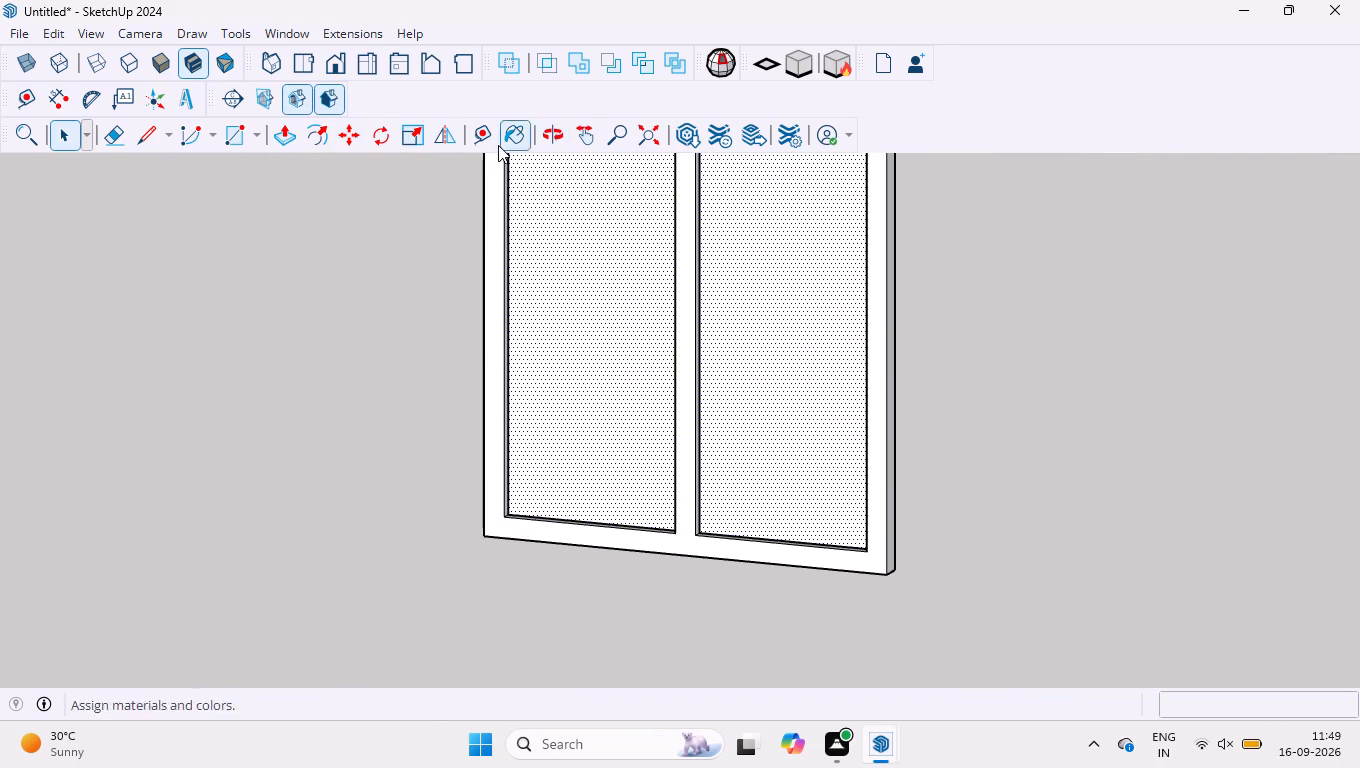
Paint the window frame group with the Aluminum material from the Metal collection.
left_click(513, 137)
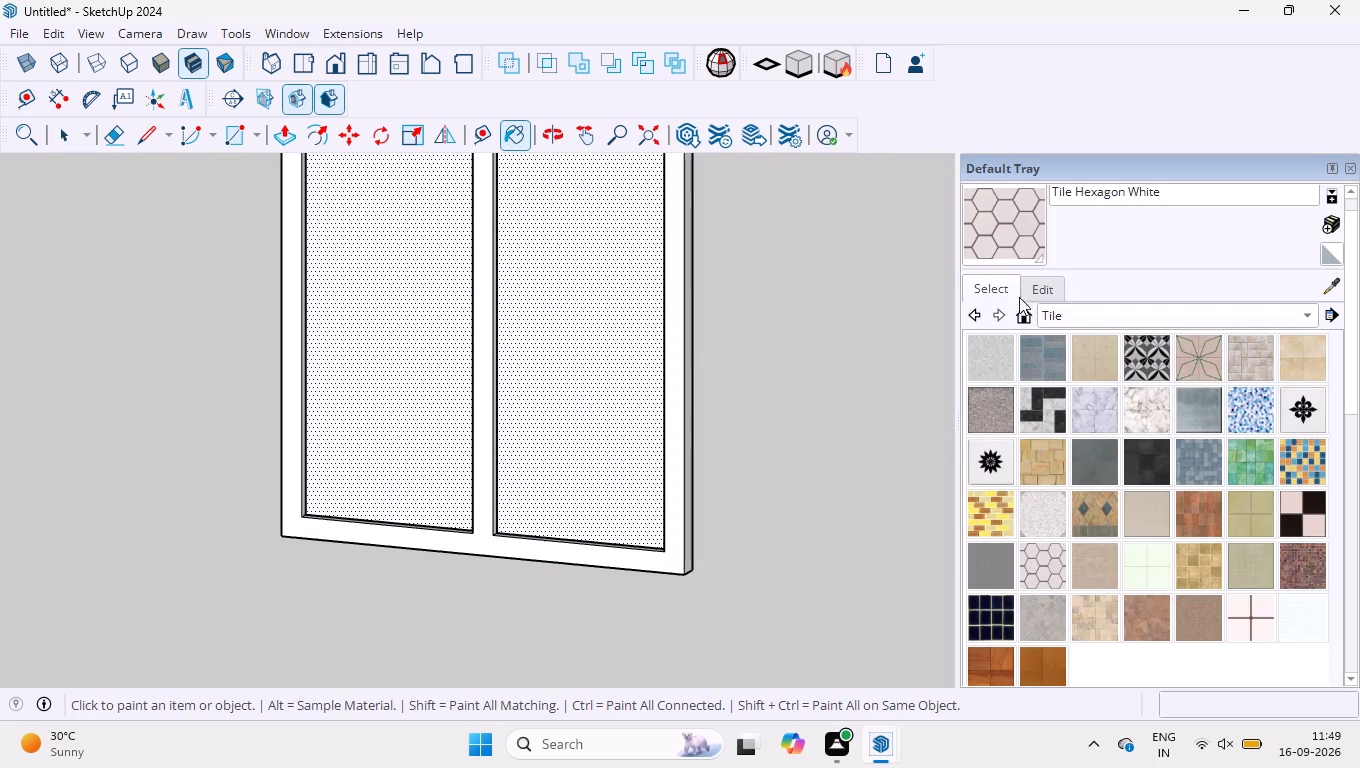
left_click(977, 315)
left_click(1081, 323)
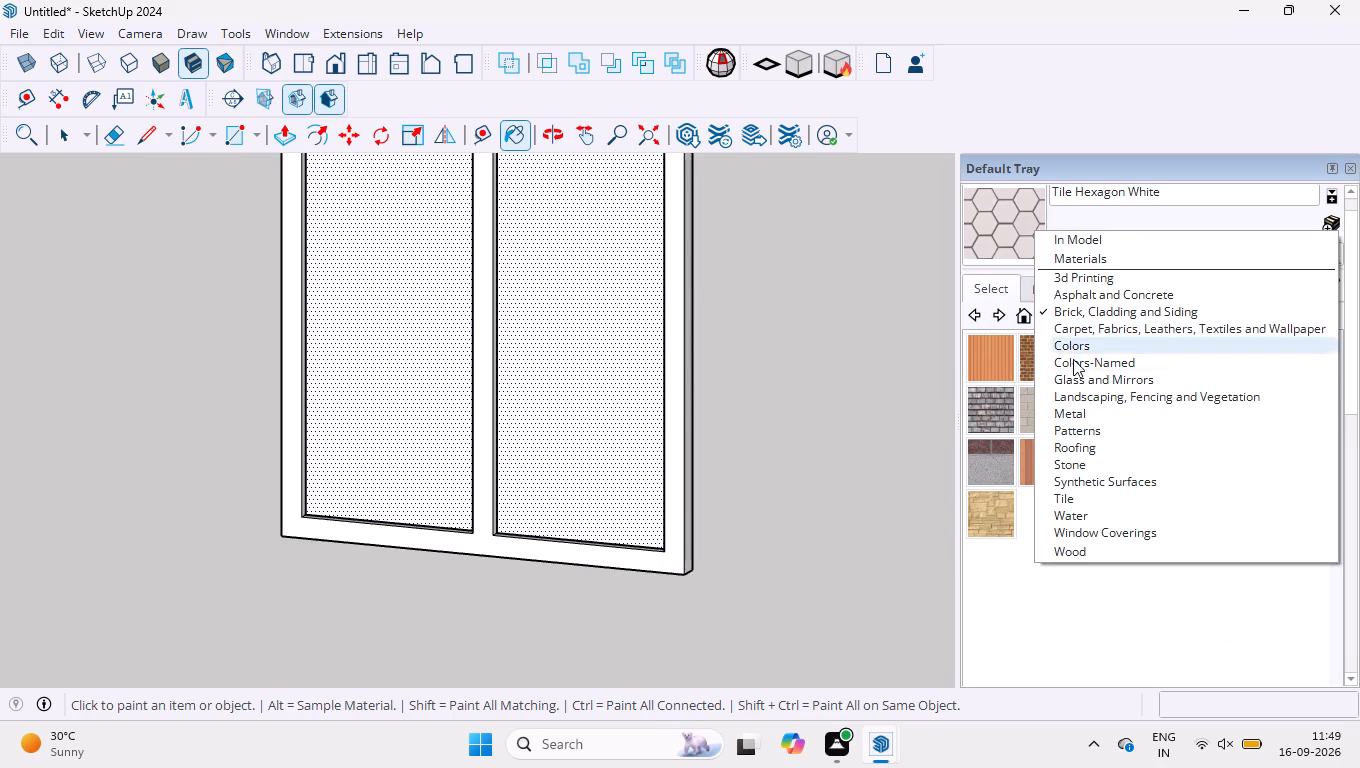
left_click(1056, 409)
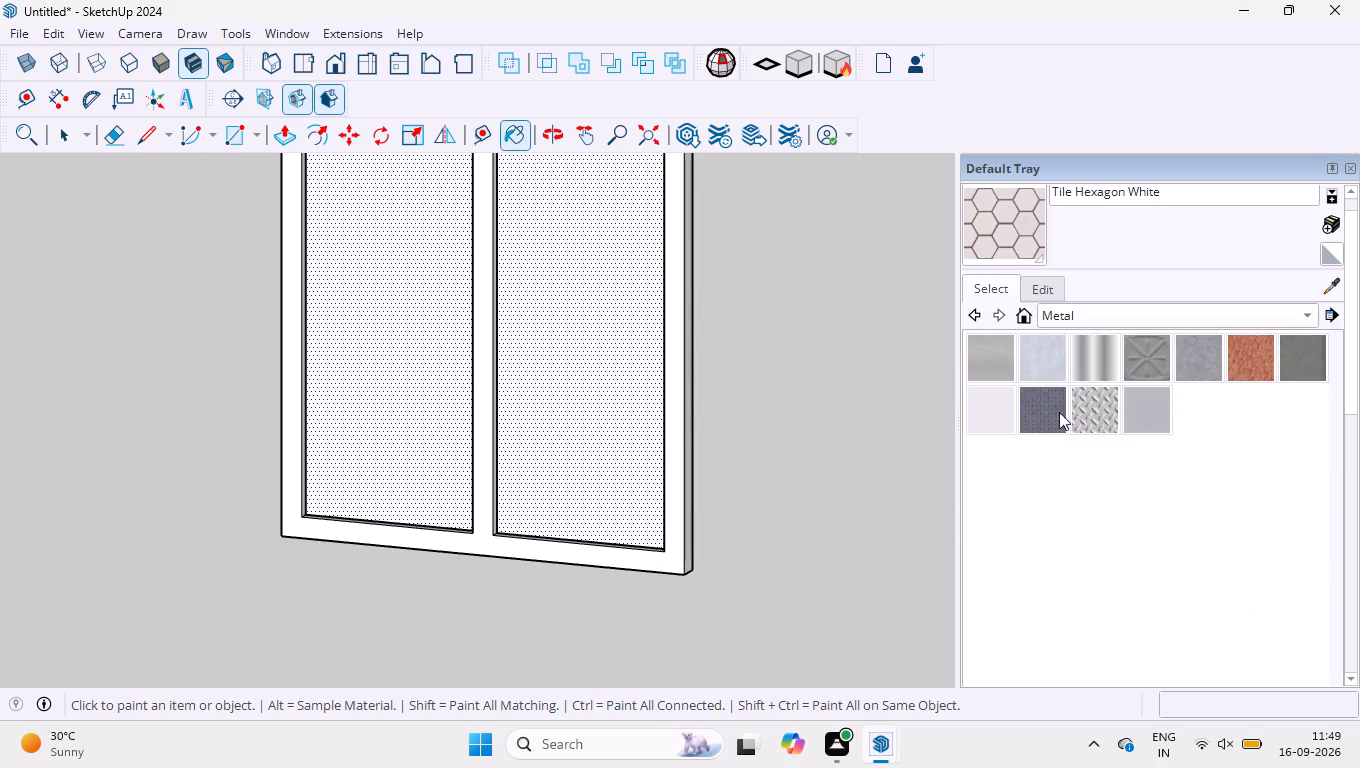
left_click(986, 347)
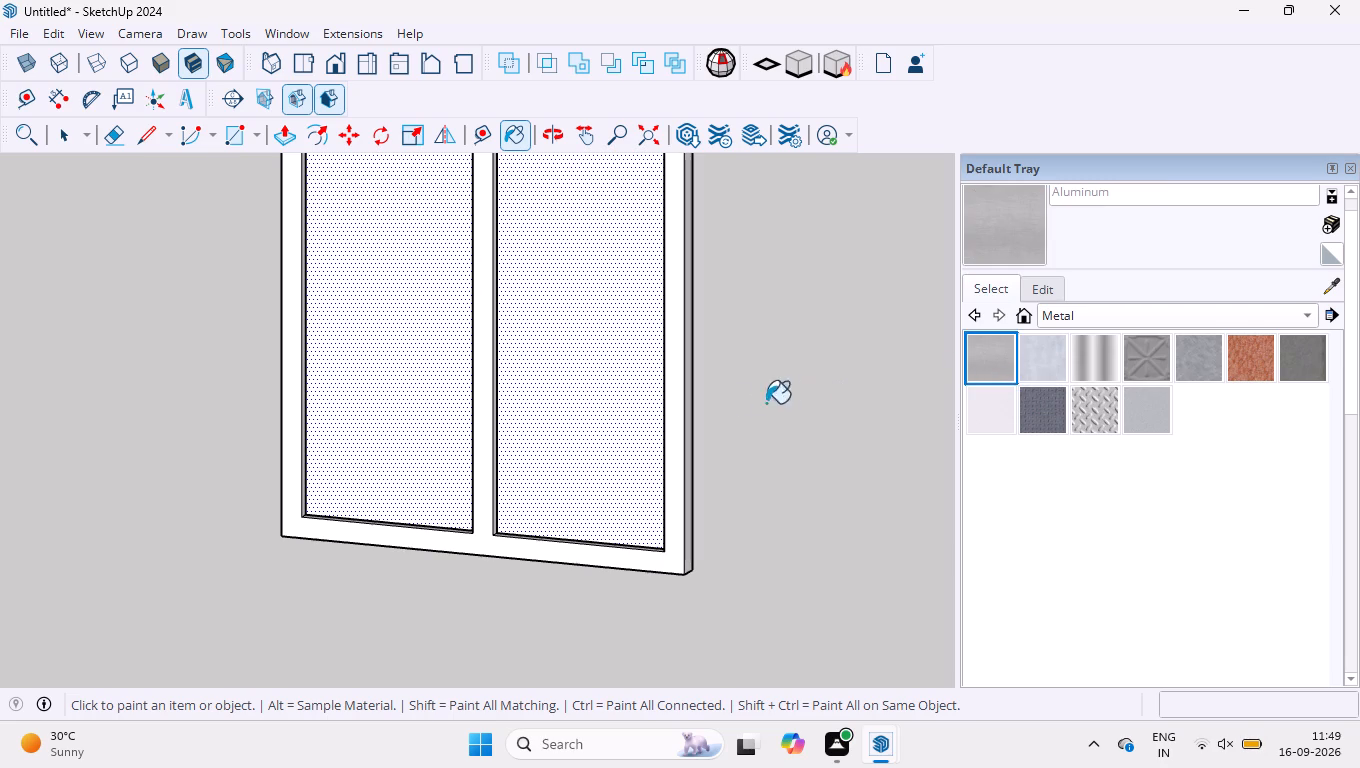
left_click(679, 426)
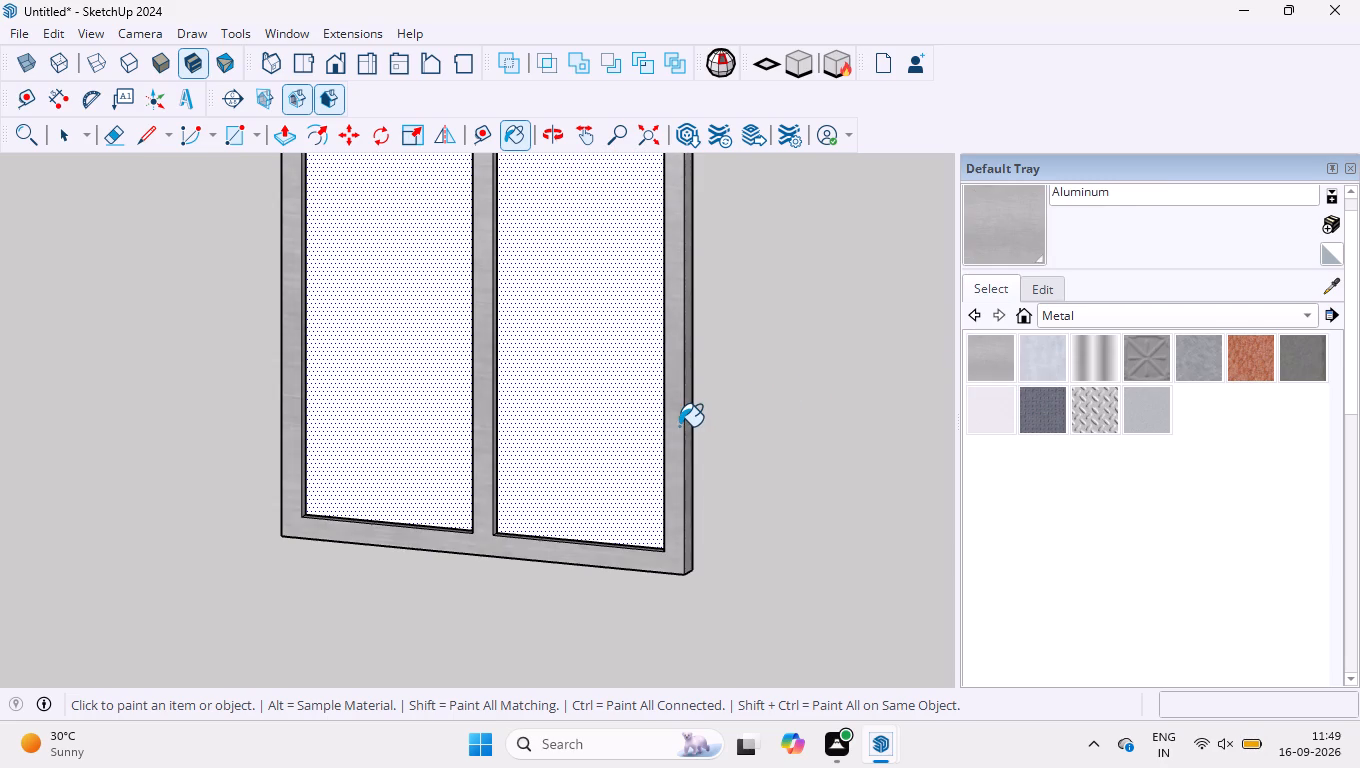
Paint both selected window panes with the Translucent Glass Gold material from the Glass and Mirrors collection.
left_click(1055, 317)
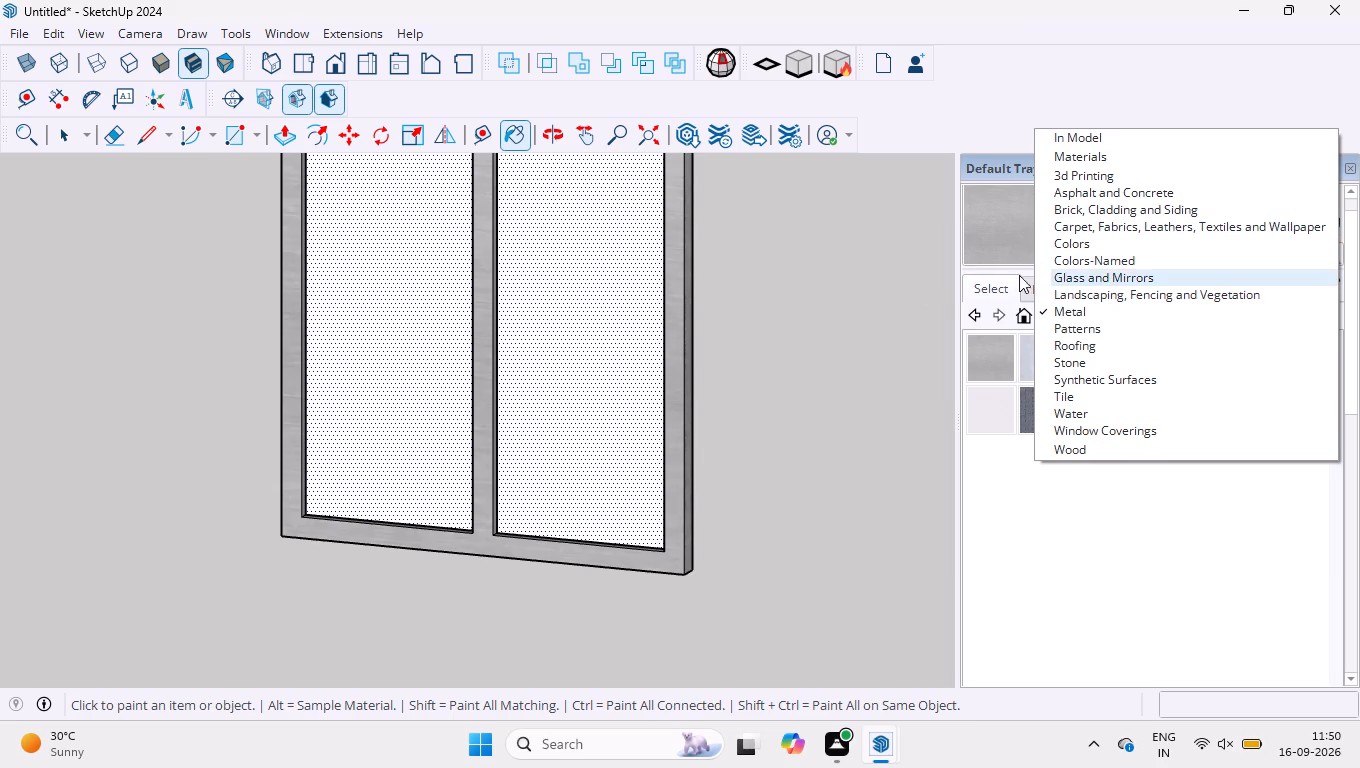
left_click(1061, 276)
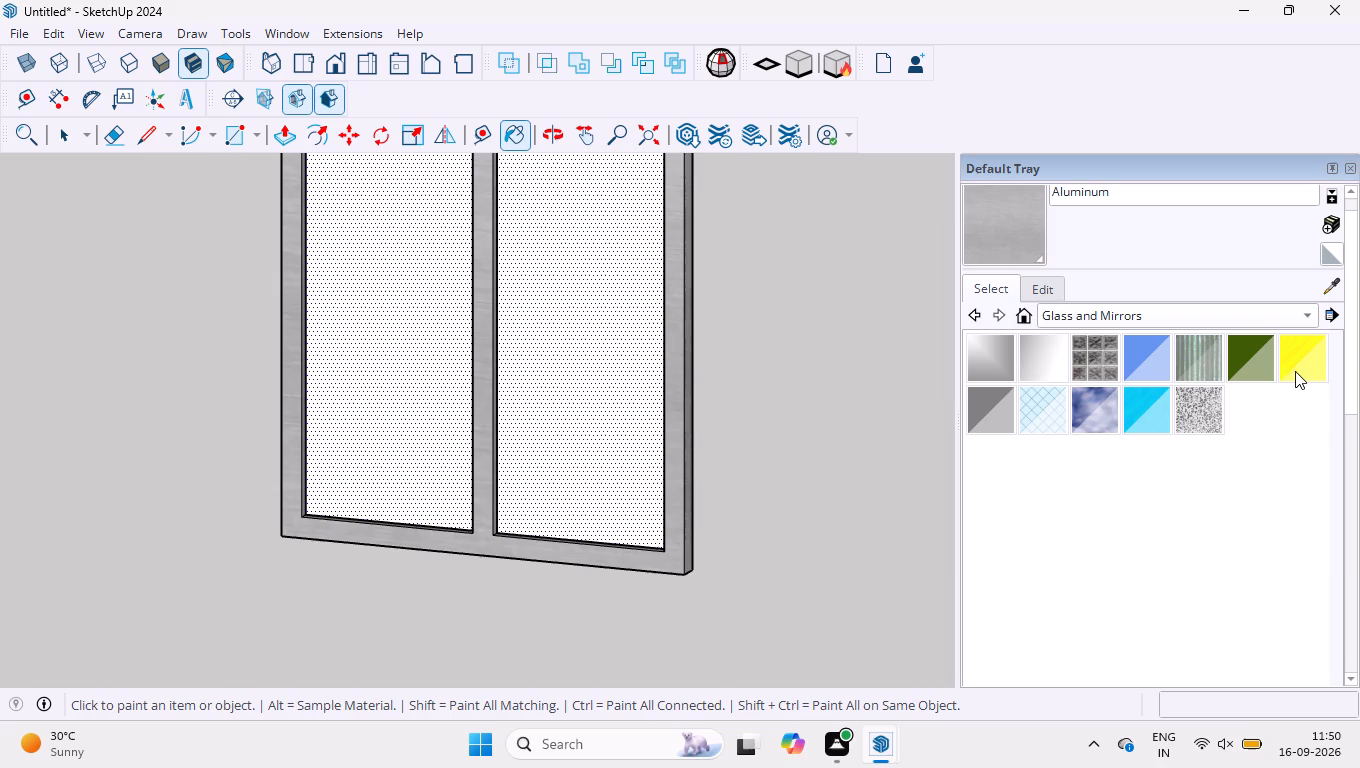
left_click(1297, 370)
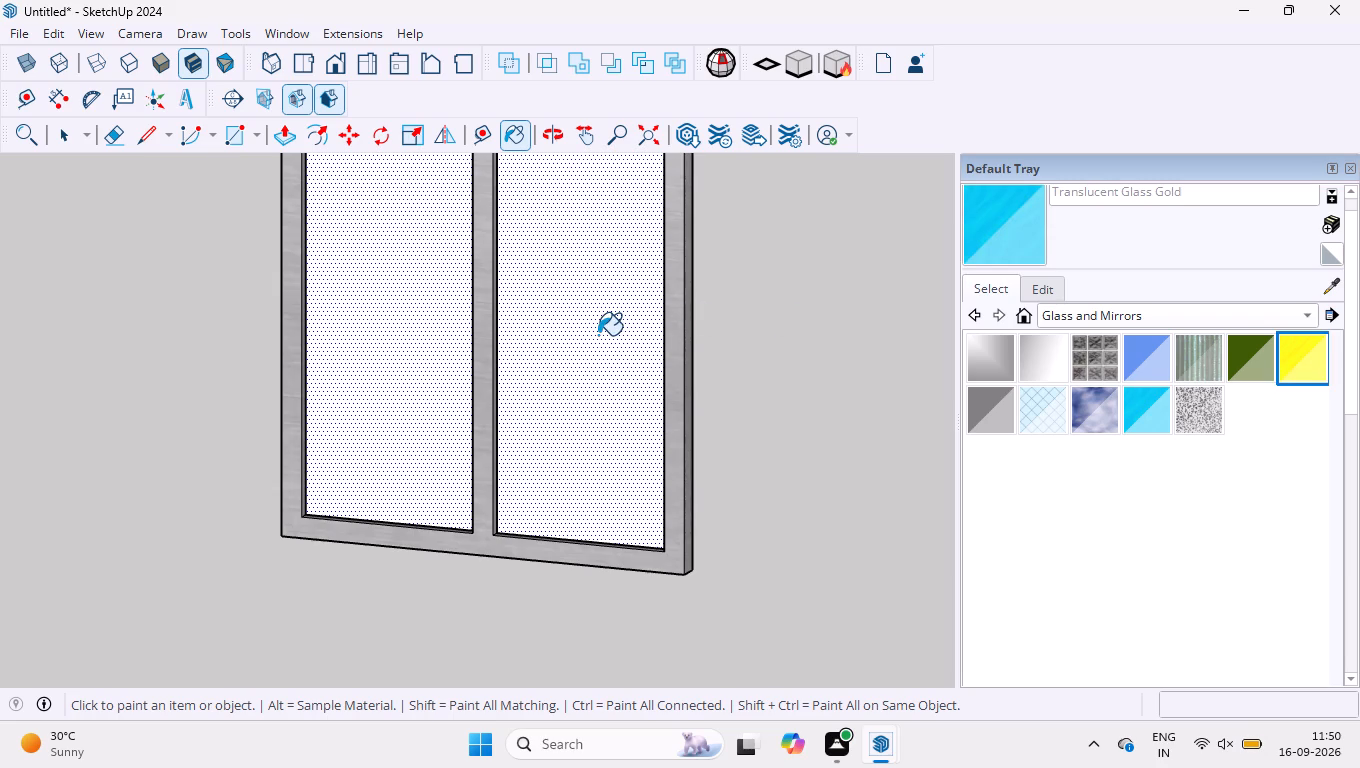
left_click(598, 335)
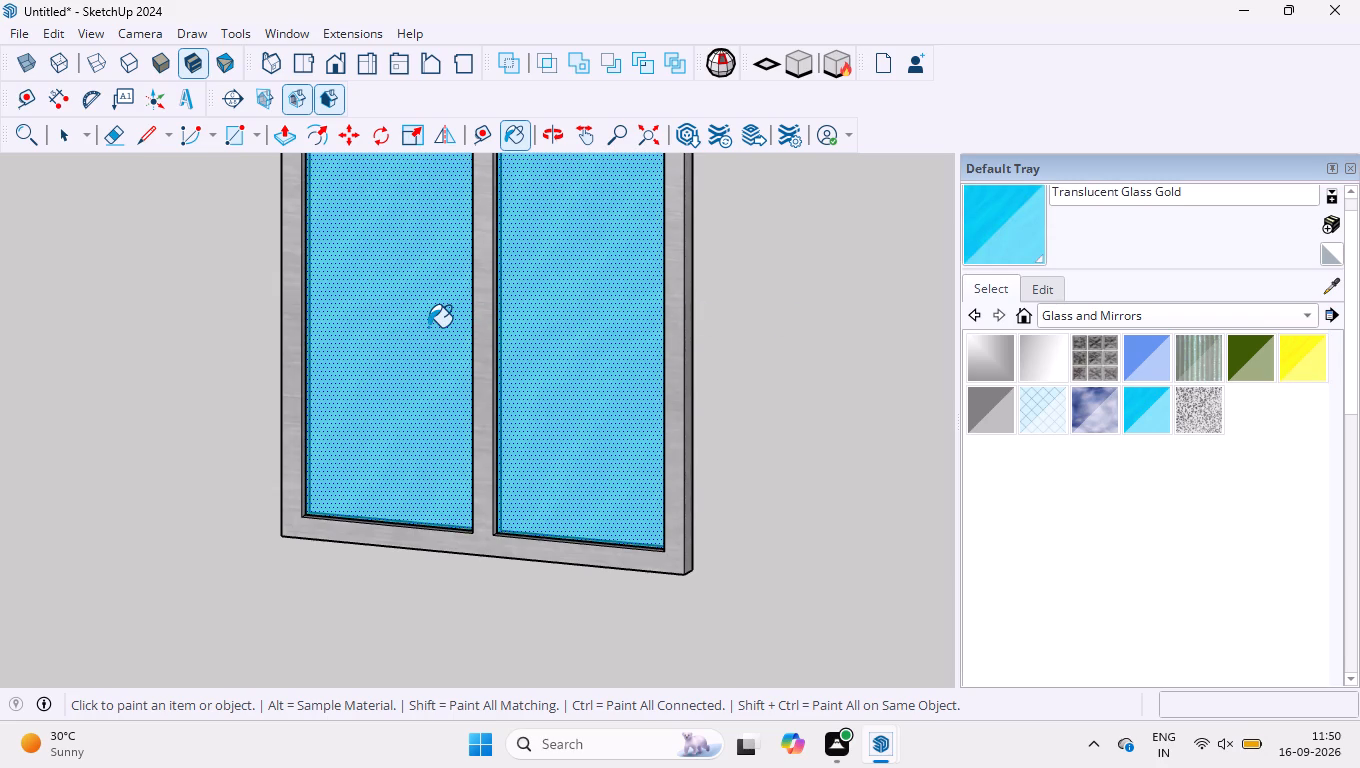
left_click(1300, 363)
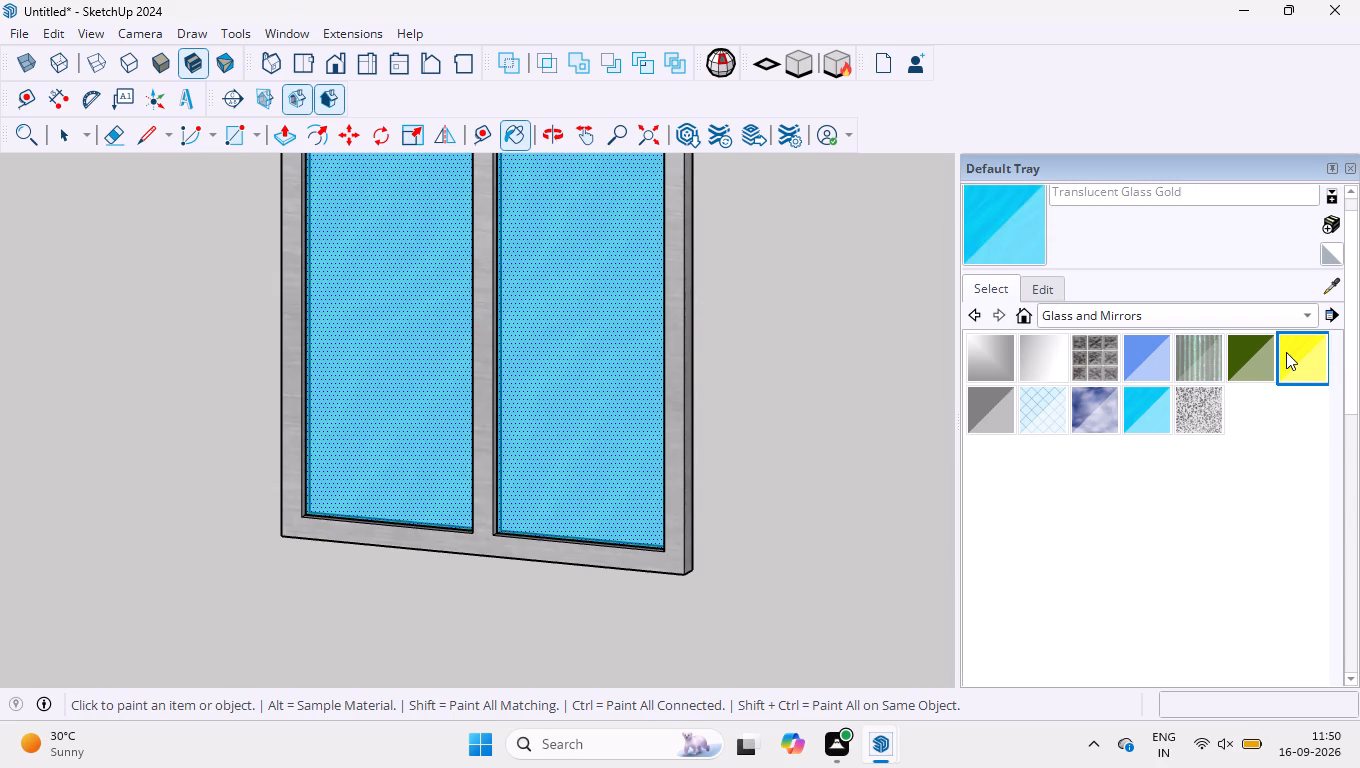
key("backslash")
key("Return")
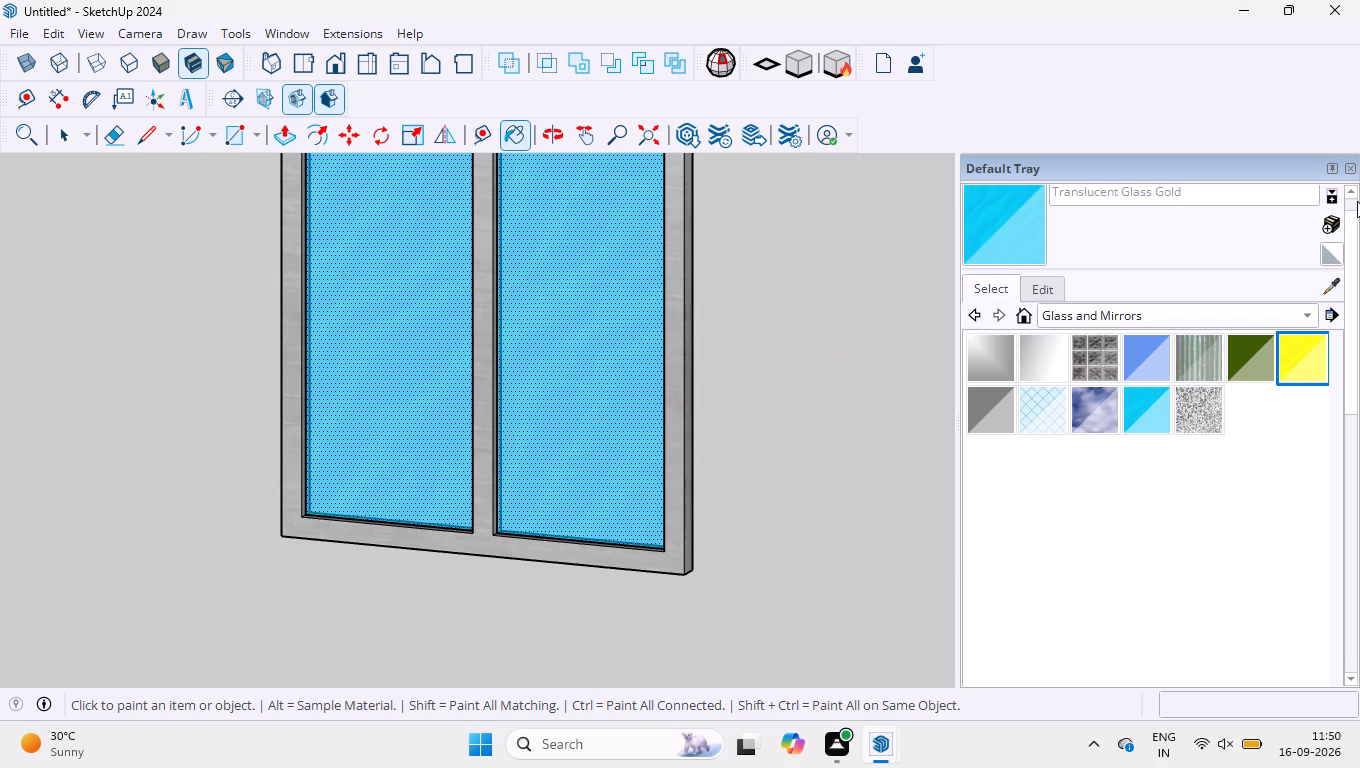
left_click(1357, 175)
key("space")
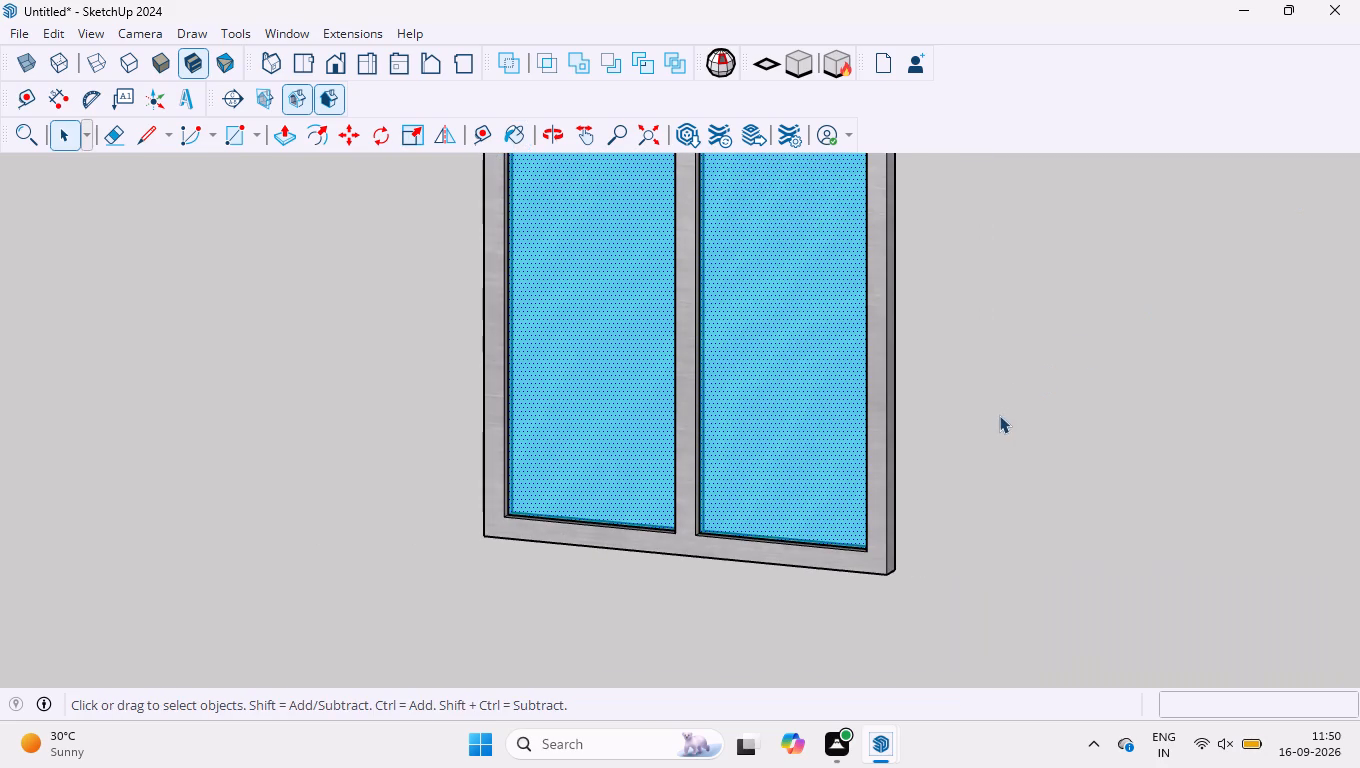
left_click(997, 415)
Group the window frame and both glass panes together as one window object.
scroll(852, 537, "down", 10)
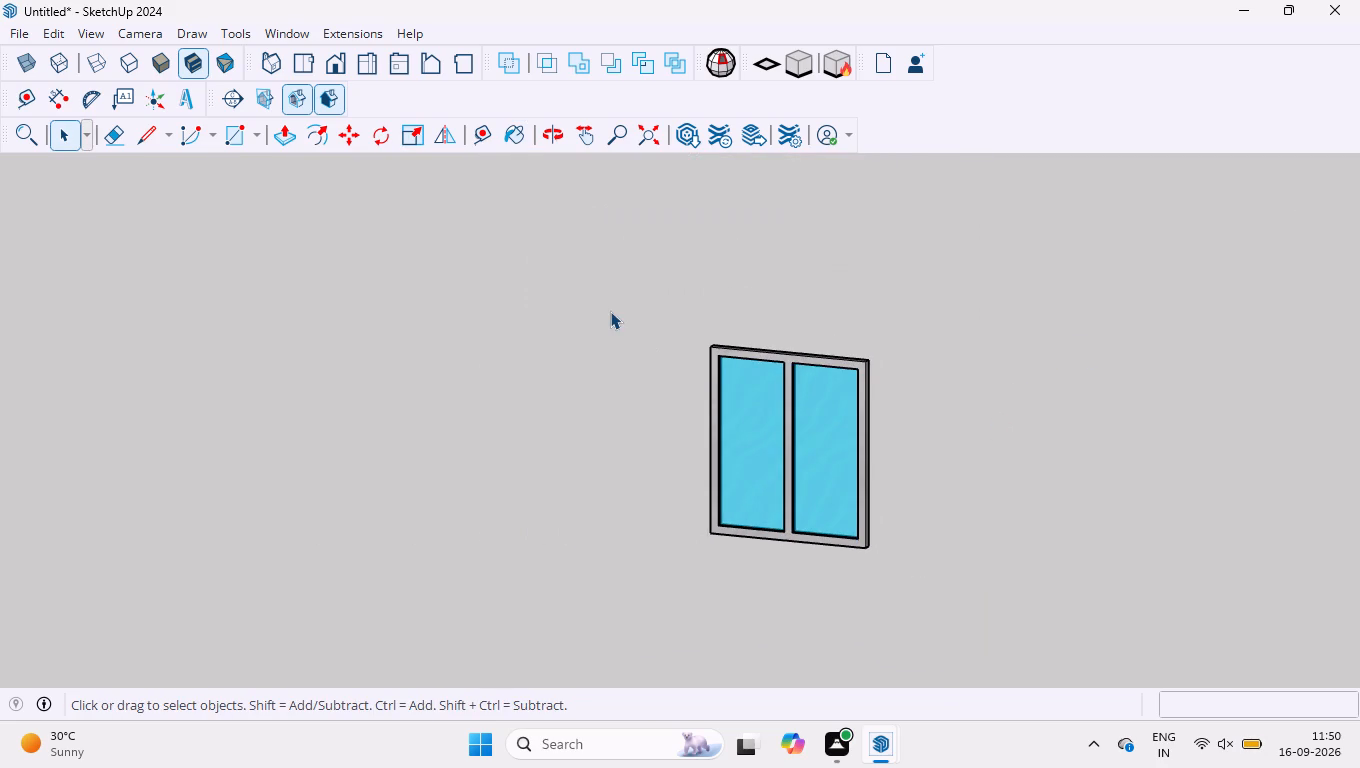
left_click_drag(618, 276, 758, 459)
left_click_drag(758, 459, 951, 640)
right_click(860, 369)
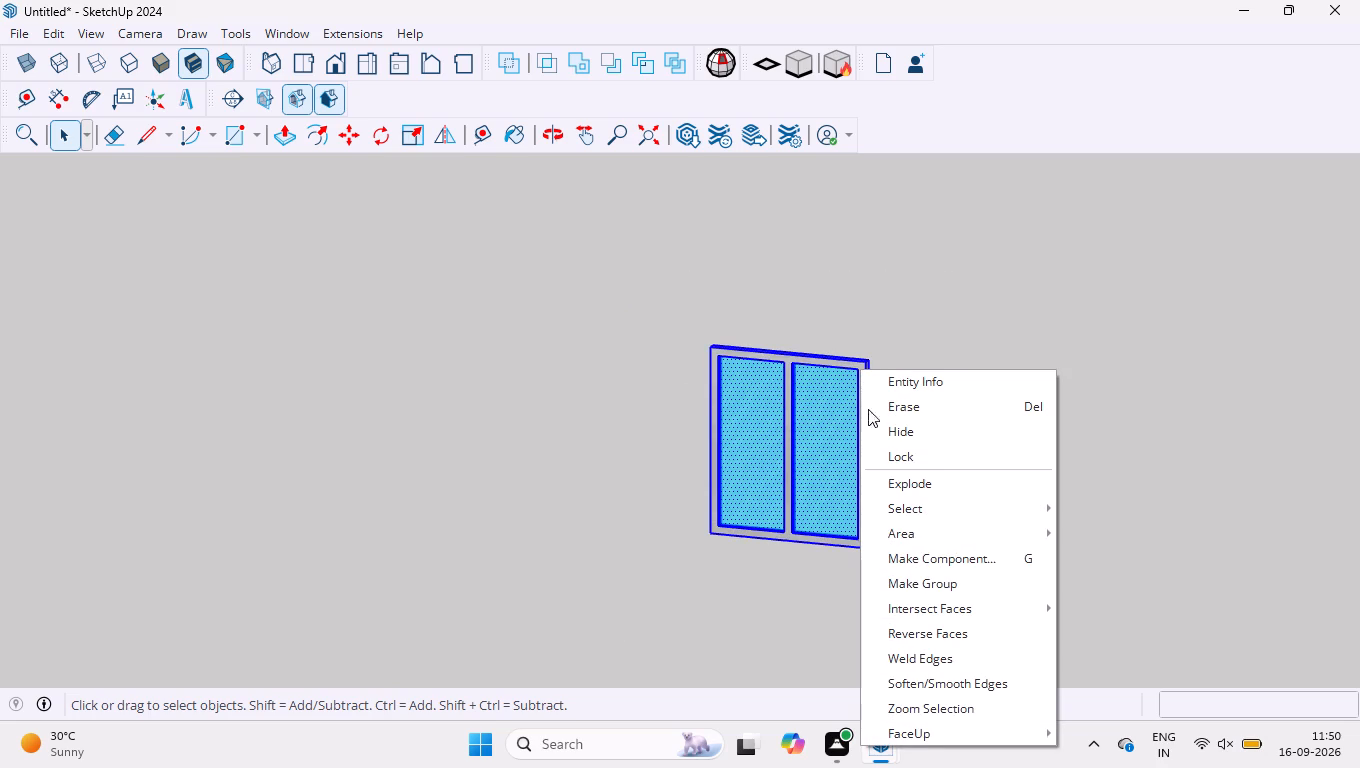
left_click(890, 587)
left_click(943, 485)
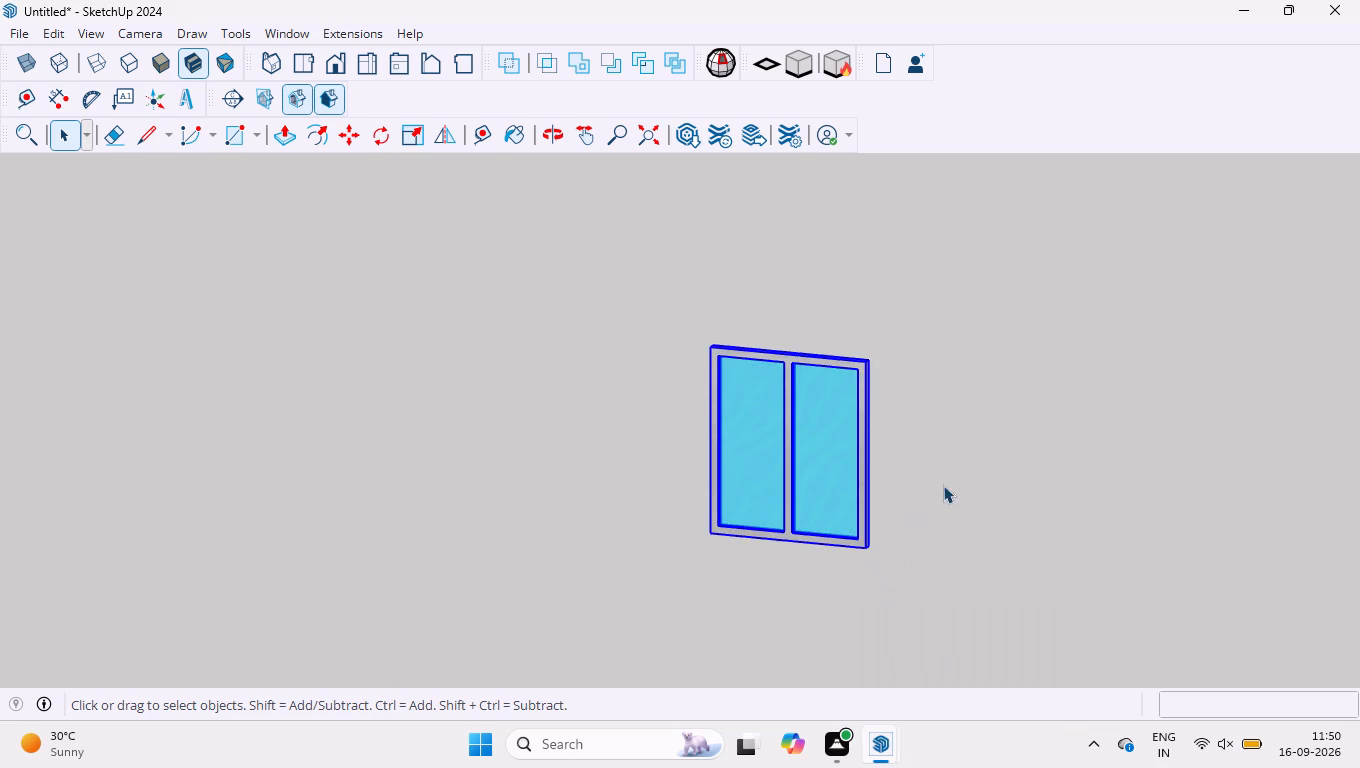
left_click(809, 418)
left_click(993, 434)
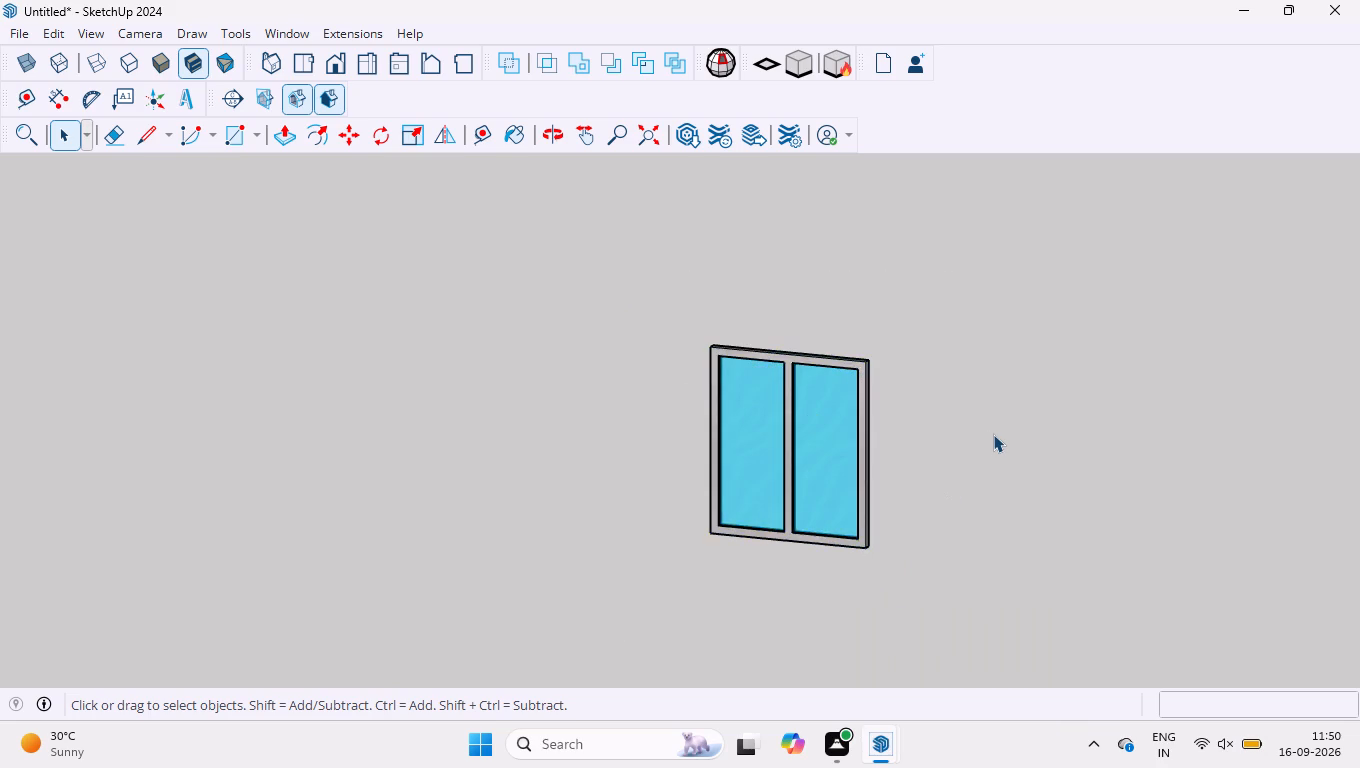
Move the window group by its lower corner's depth midpoint to the midpoint of the house wall opening's lower corner edge.
scroll(993, 434, "down", 2)
left_click_drag(702, 278, 781, 422)
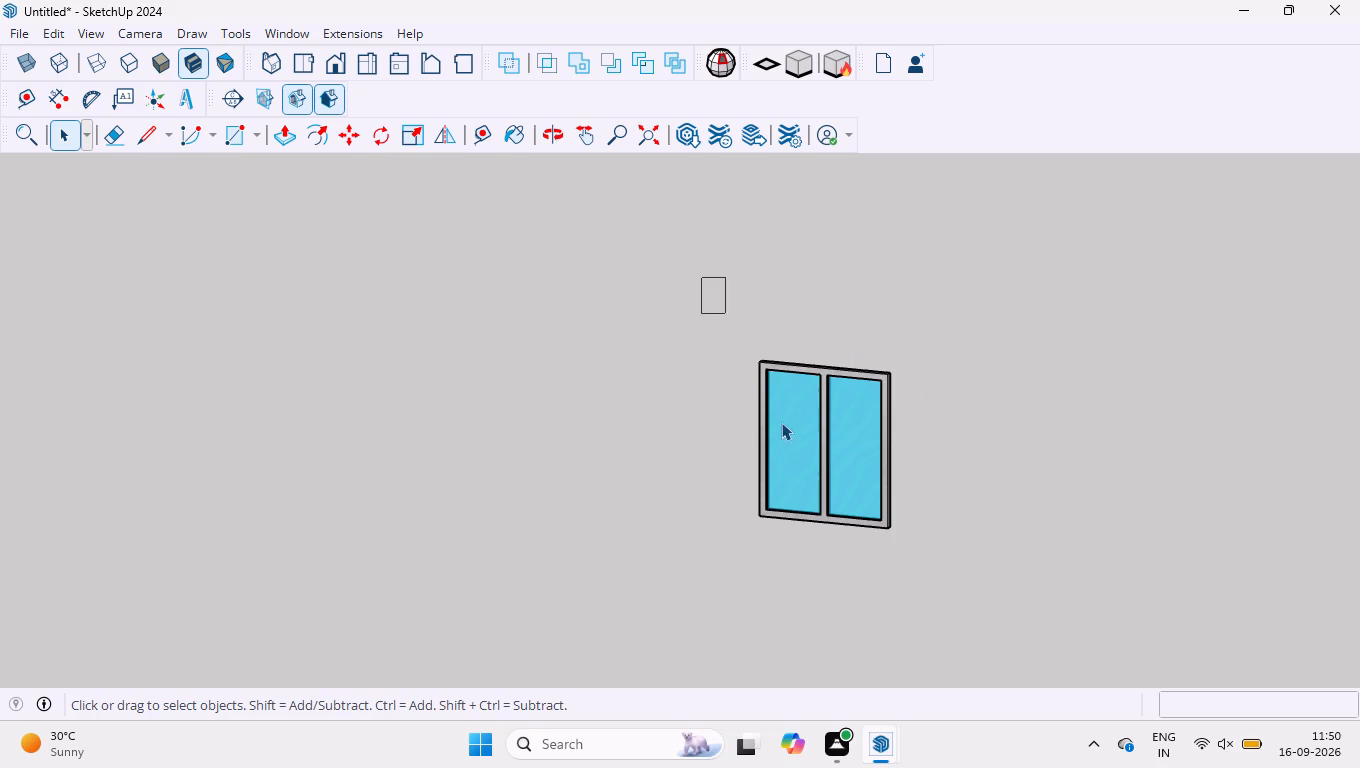
left_click_drag(781, 422, 1029, 669)
left_click(347, 129)
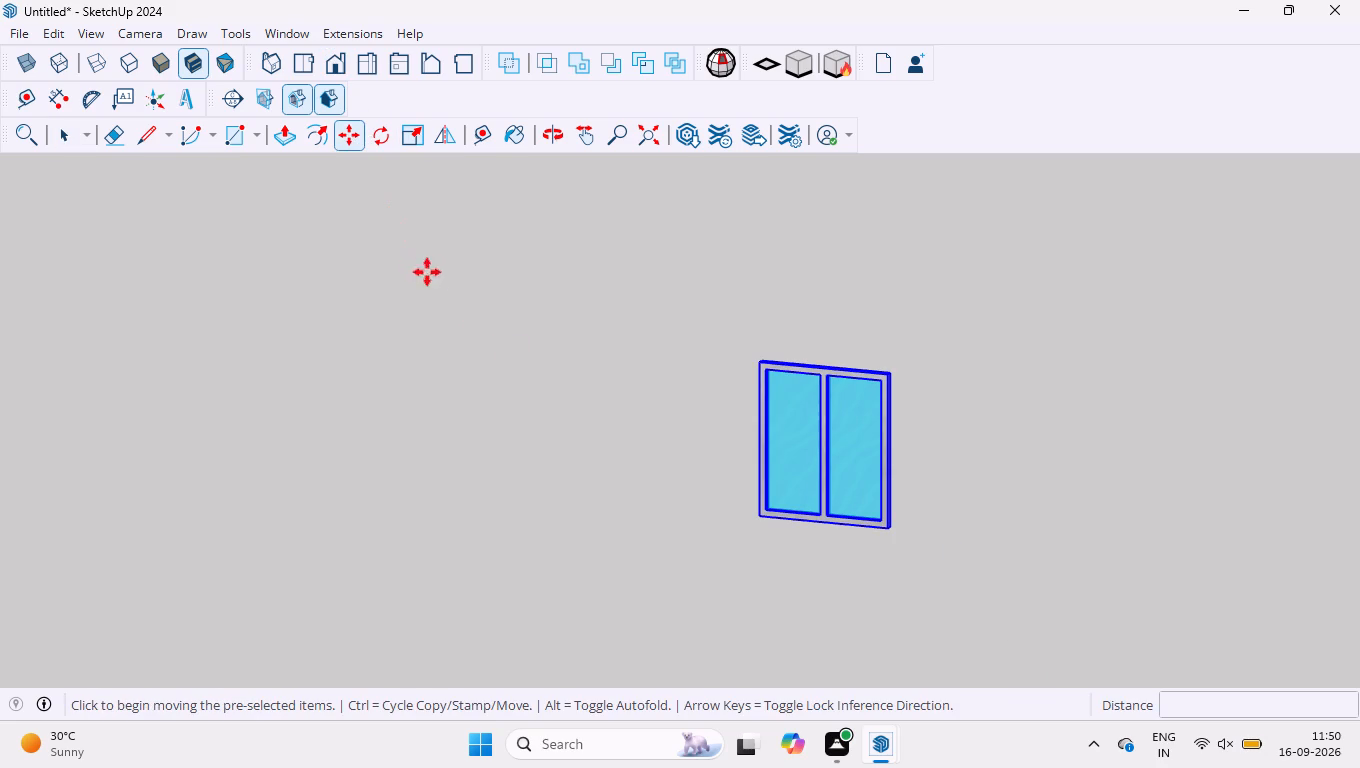
middle_click_drag(609, 439, 972, 434)
scroll(705, 536, "up", 12)
scroll(580, 427, "up", 5)
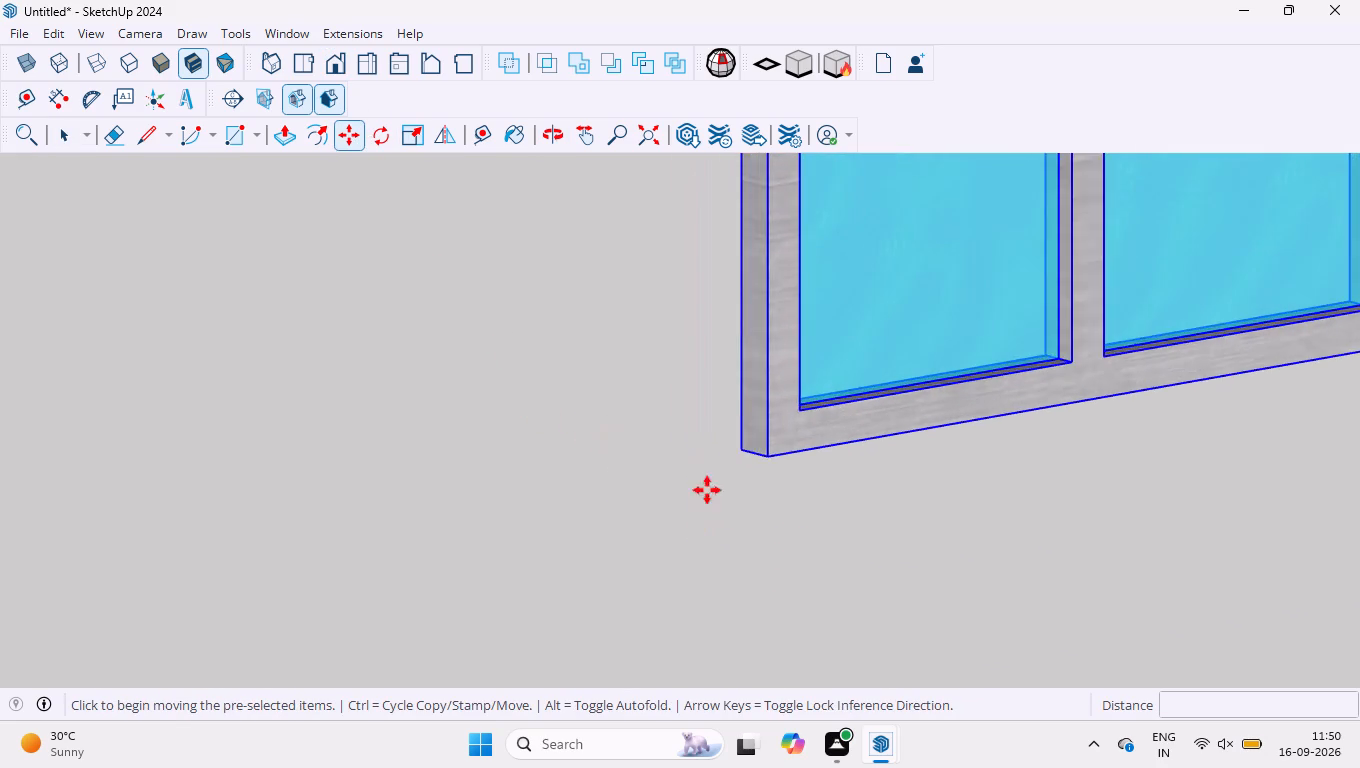
scroll(772, 451, "up", 8)
left_click(750, 440)
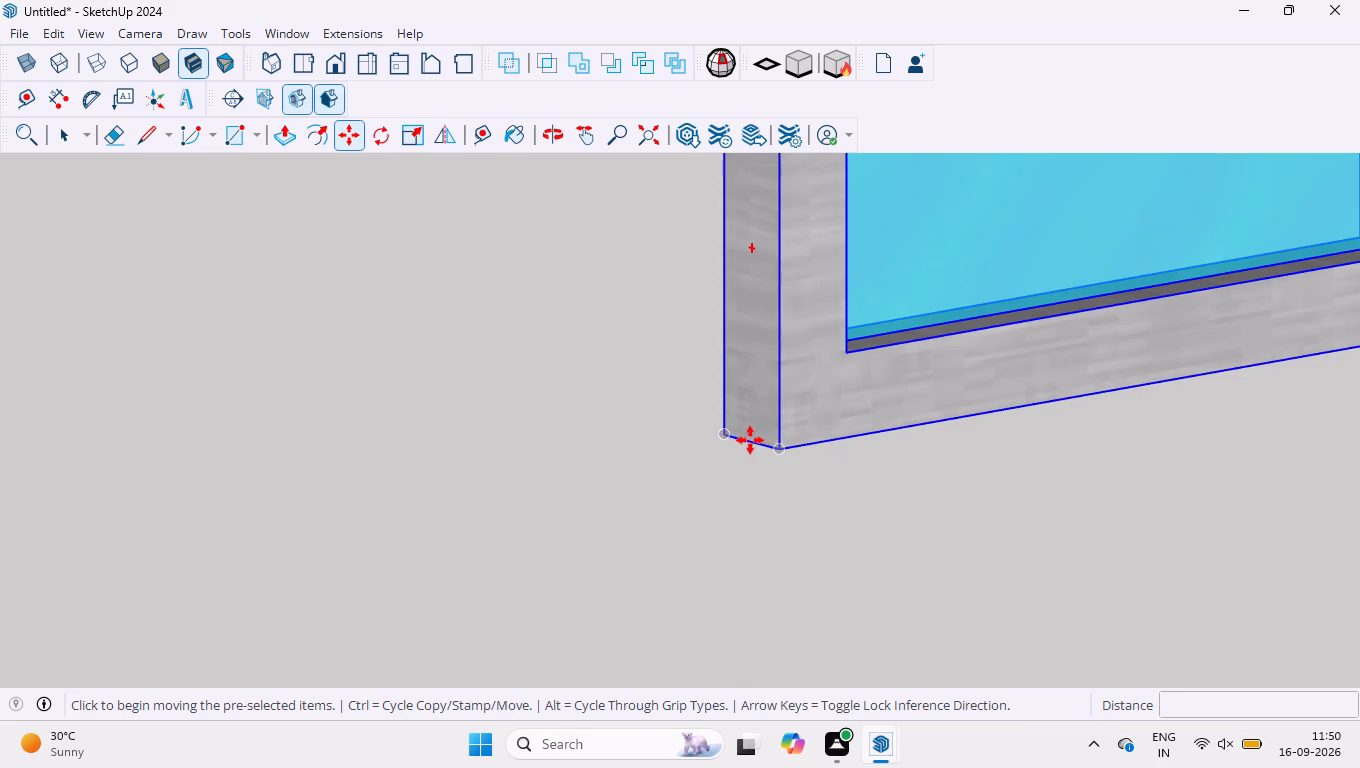
scroll(746, 445, "down", 20)
scroll(746, 445, "down", 3)
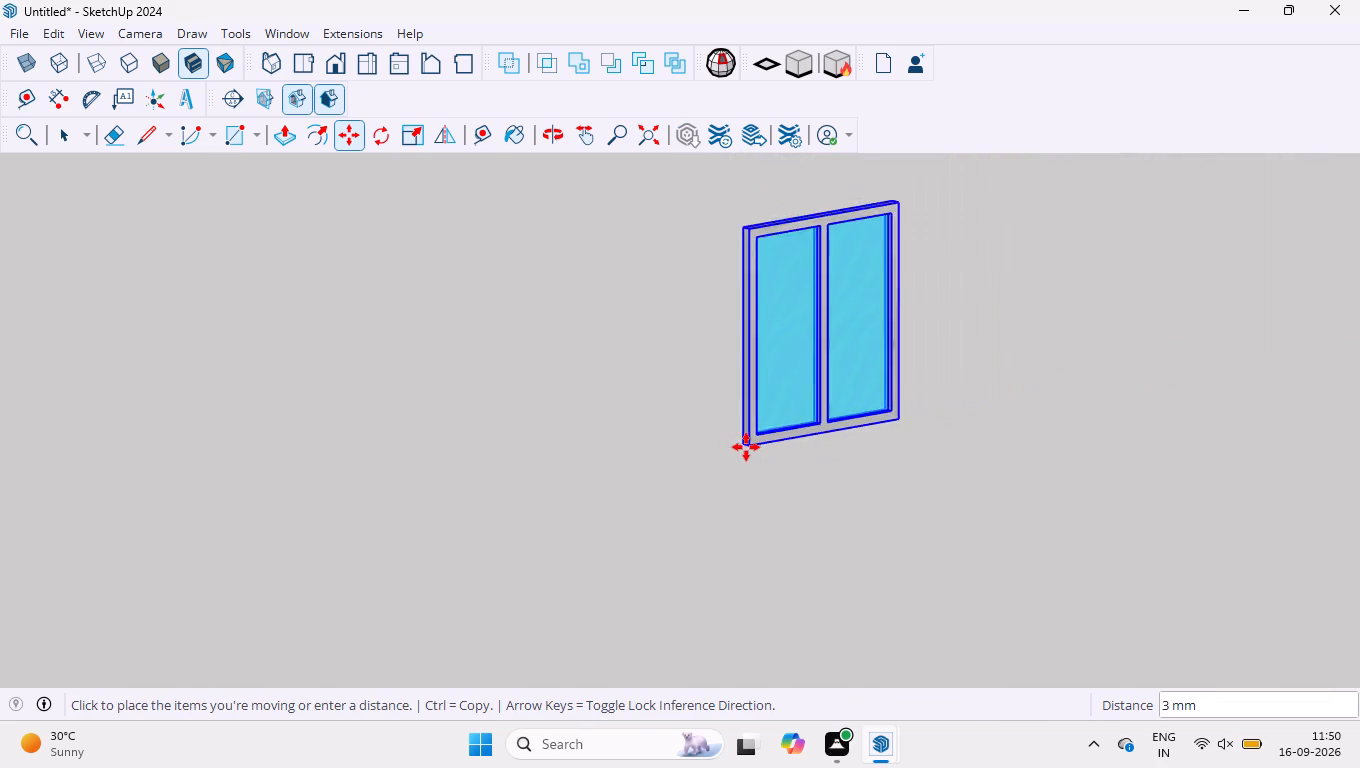
scroll(746, 447, "down", 18)
middle_click_drag(626, 296, 548, 398)
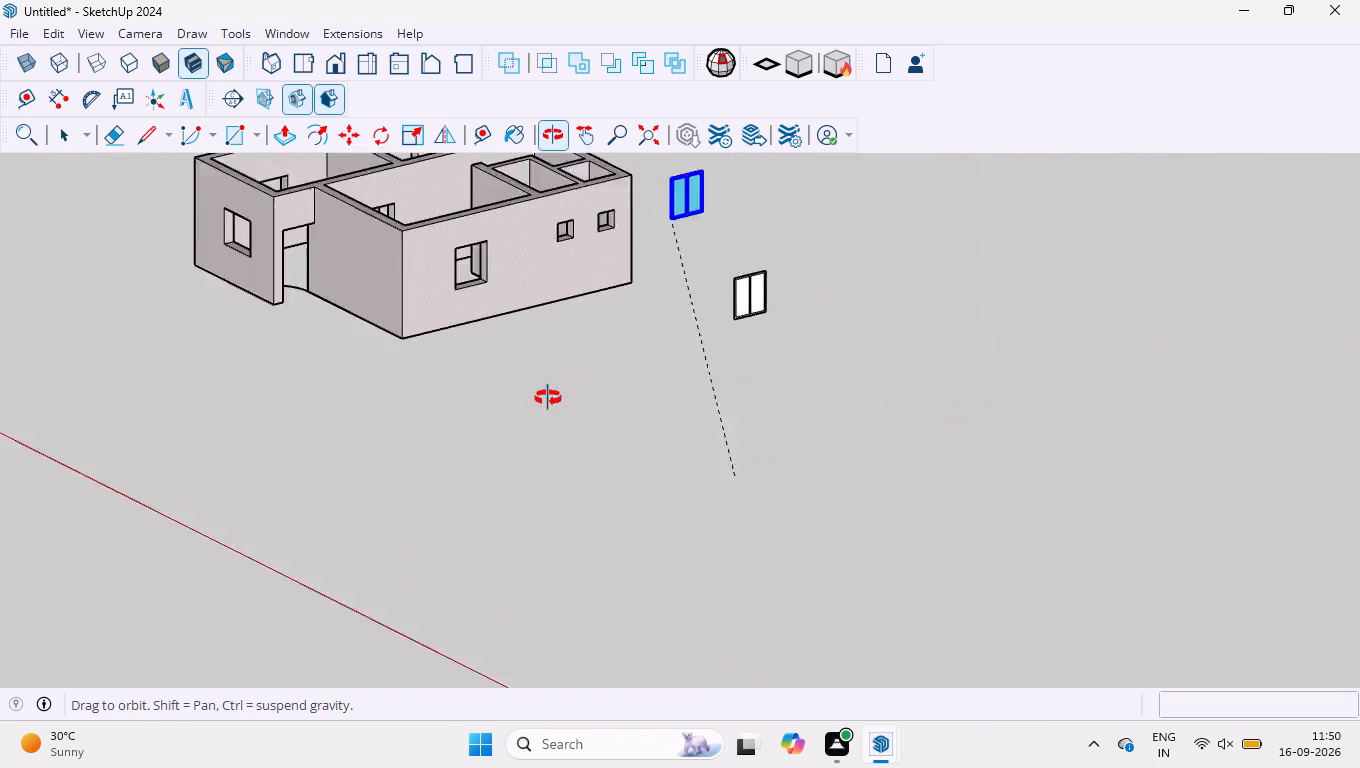
middle_click_drag(548, 398, 518, 370)
scroll(623, 190, "up", 11)
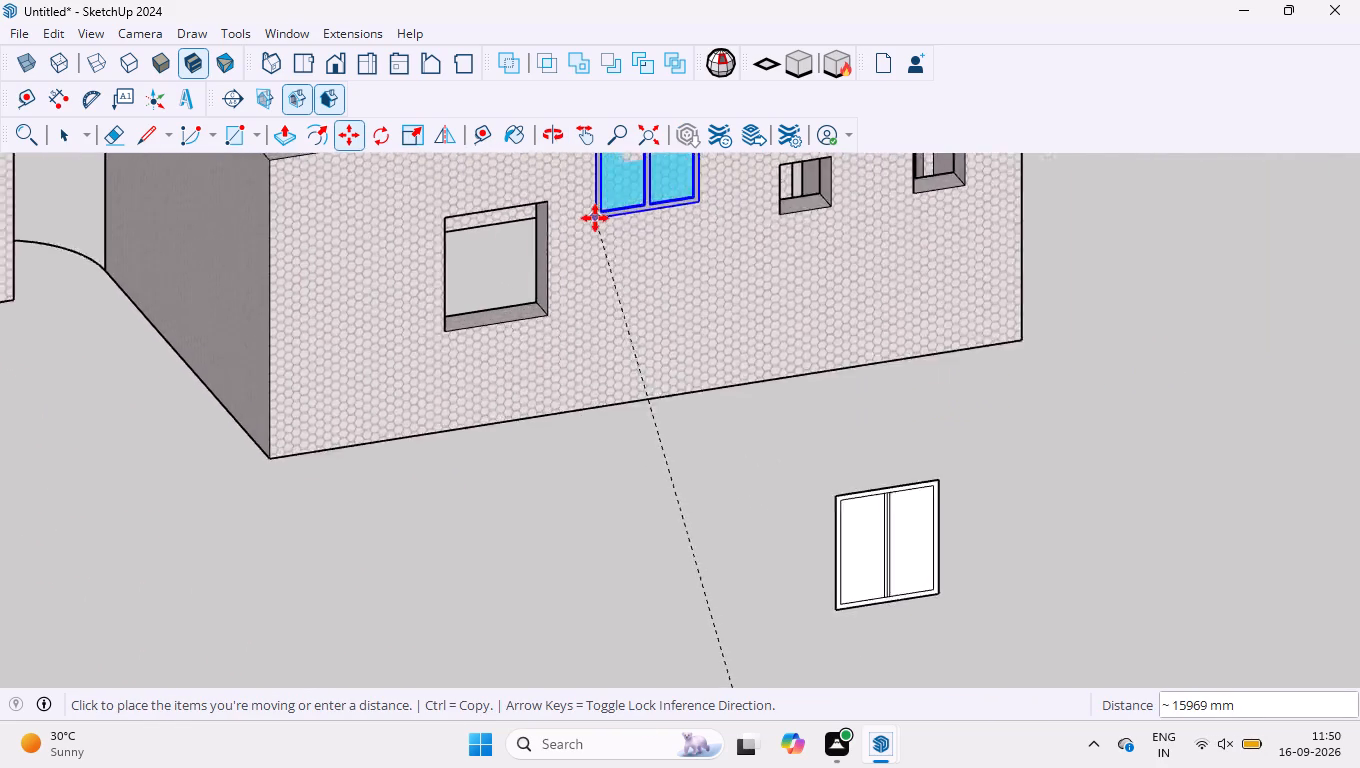
scroll(595, 218, "up", 12)
middle_click_drag(598, 251, 377, 360)
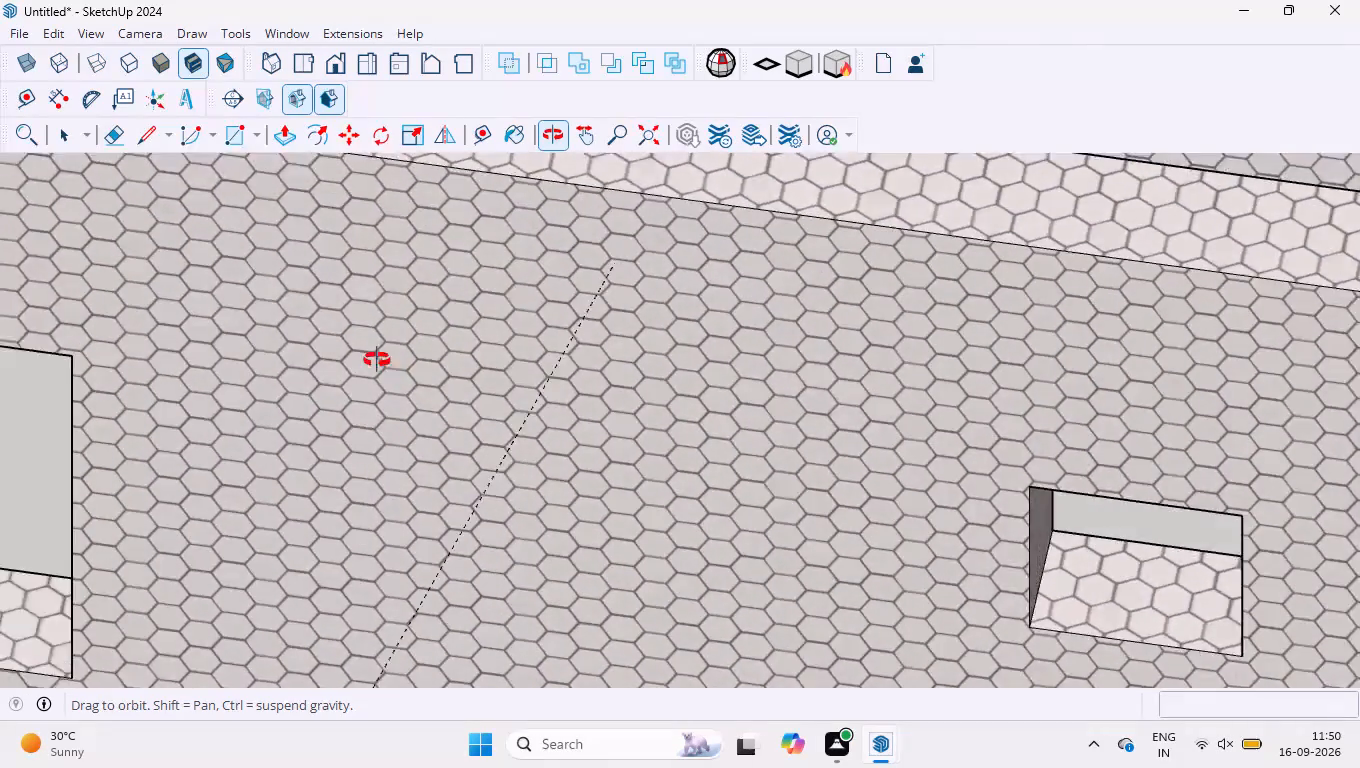
middle_click_drag(377, 360, 374, 354)
scroll(159, 351, "down", 10)
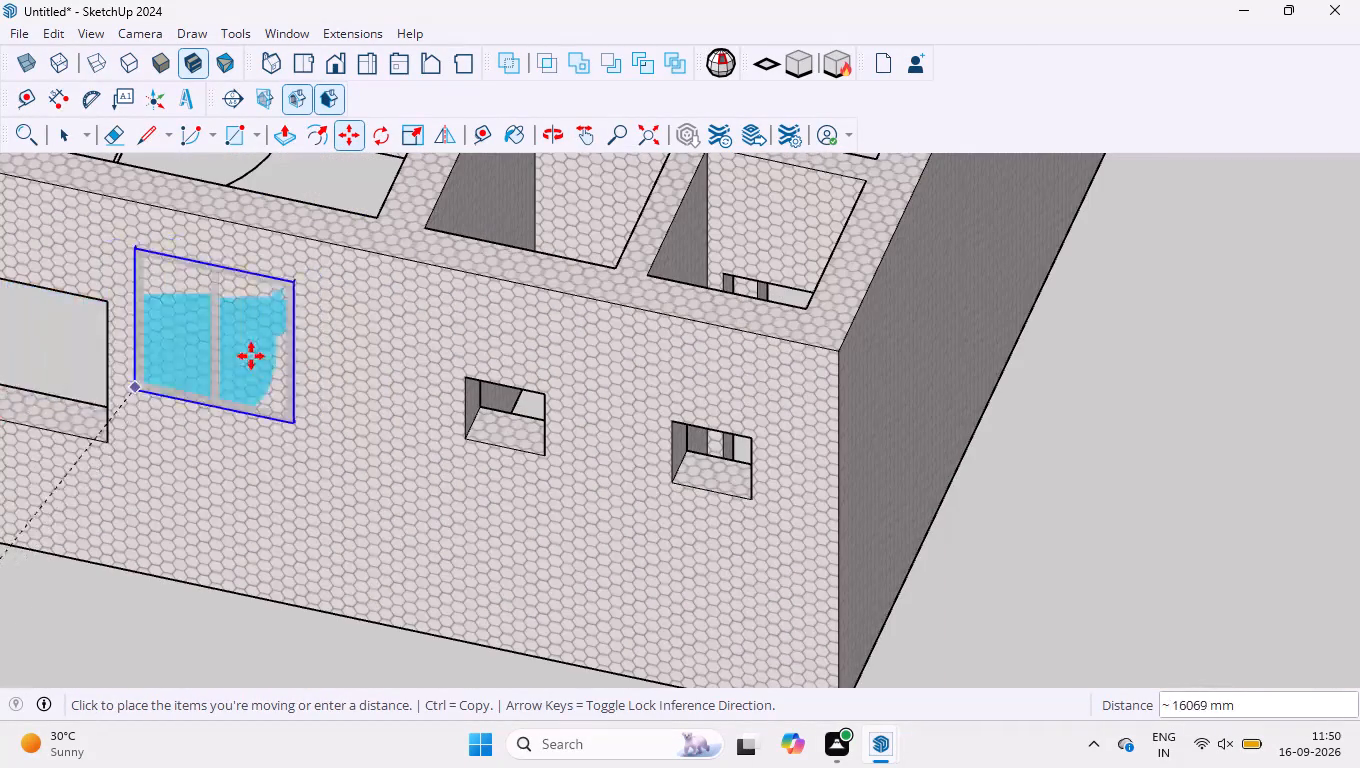
scroll(251, 364, "down", 5)
scroll(76, 381, "up", 15)
scroll(78, 395, "up", 6)
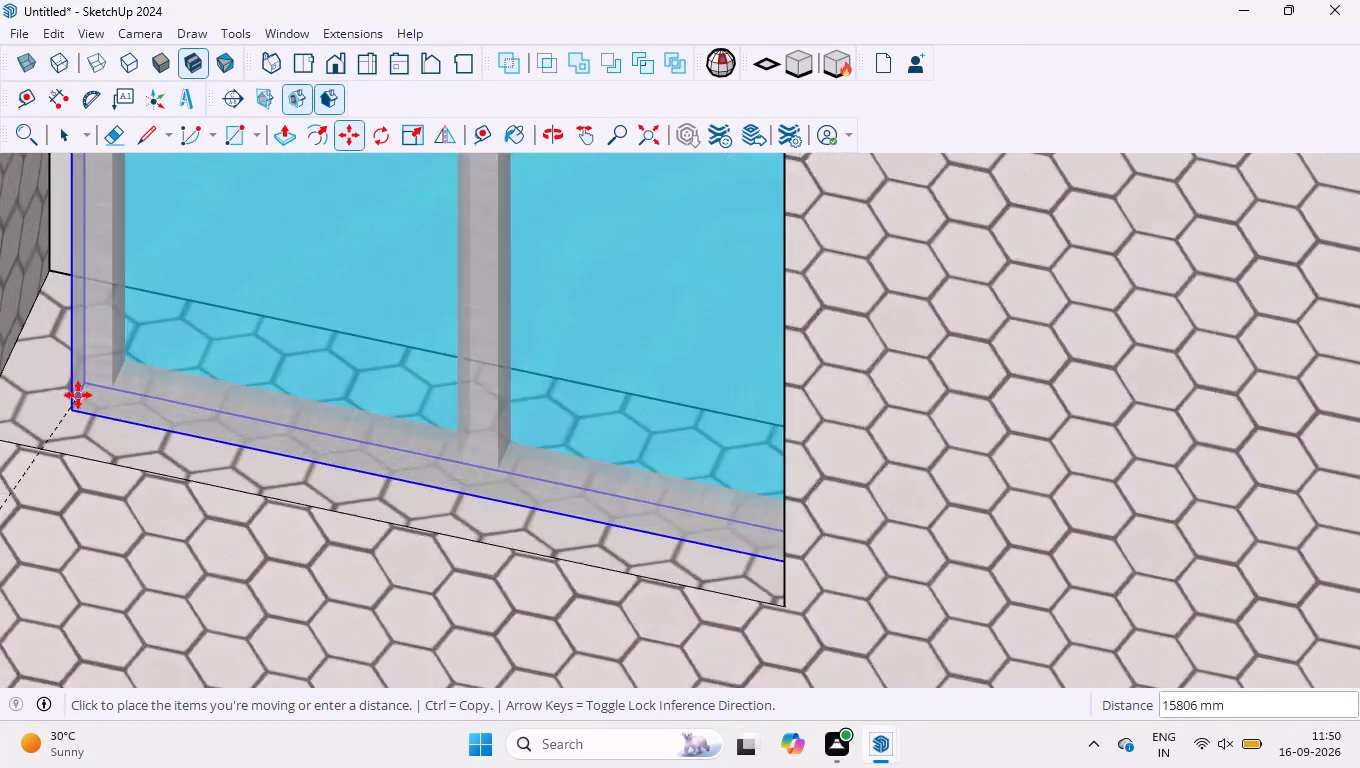
scroll(46, 397, "up", 3)
scroll(115, 380, "down", 5)
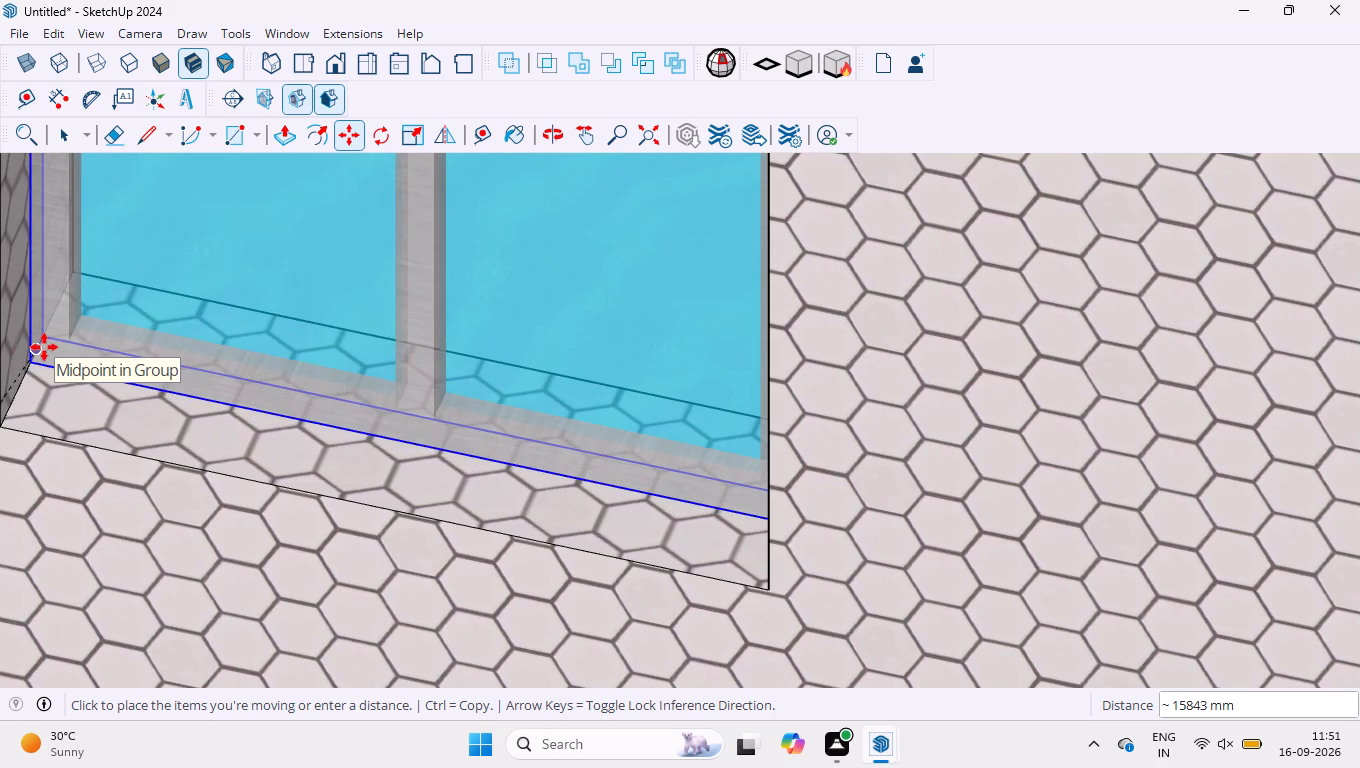
left_click(44, 347)
scroll(159, 428, "down", 1)
key("space")
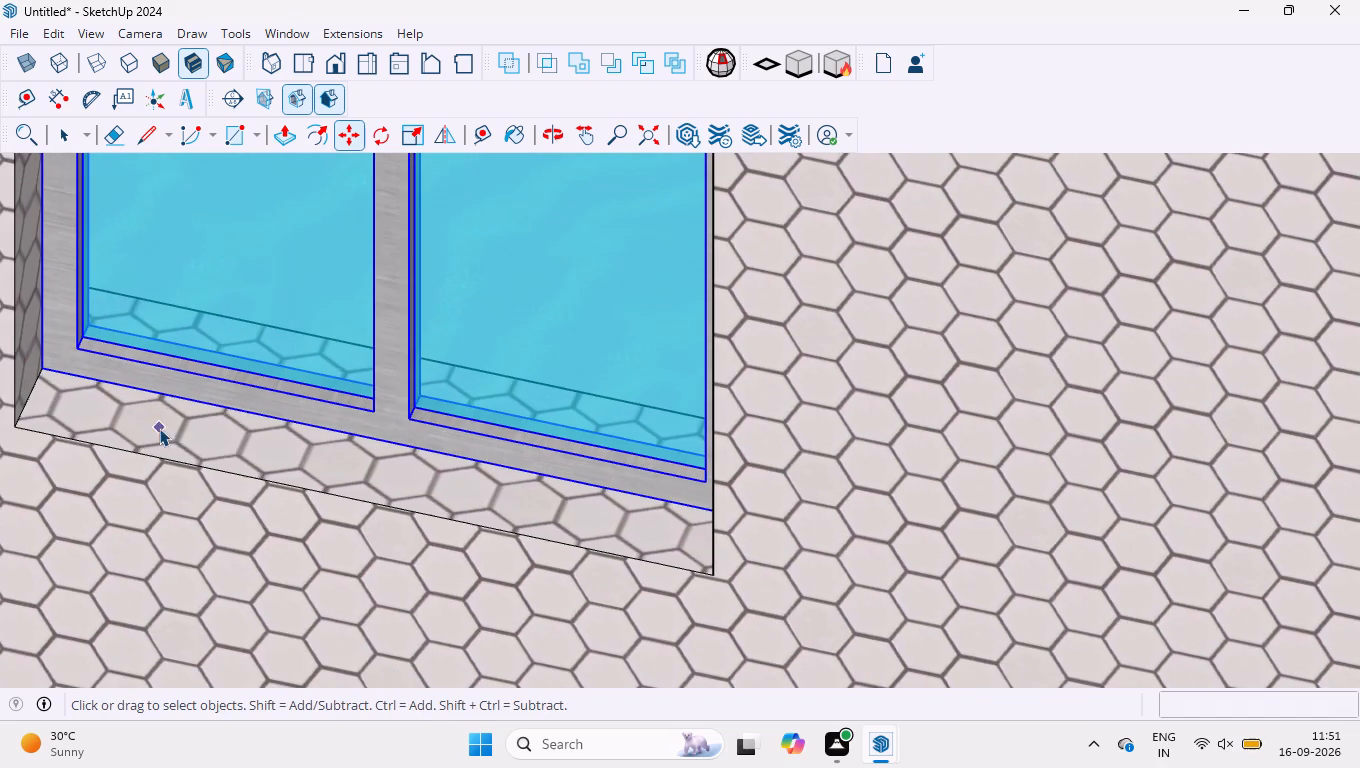
scroll(170, 427, "down", 3)
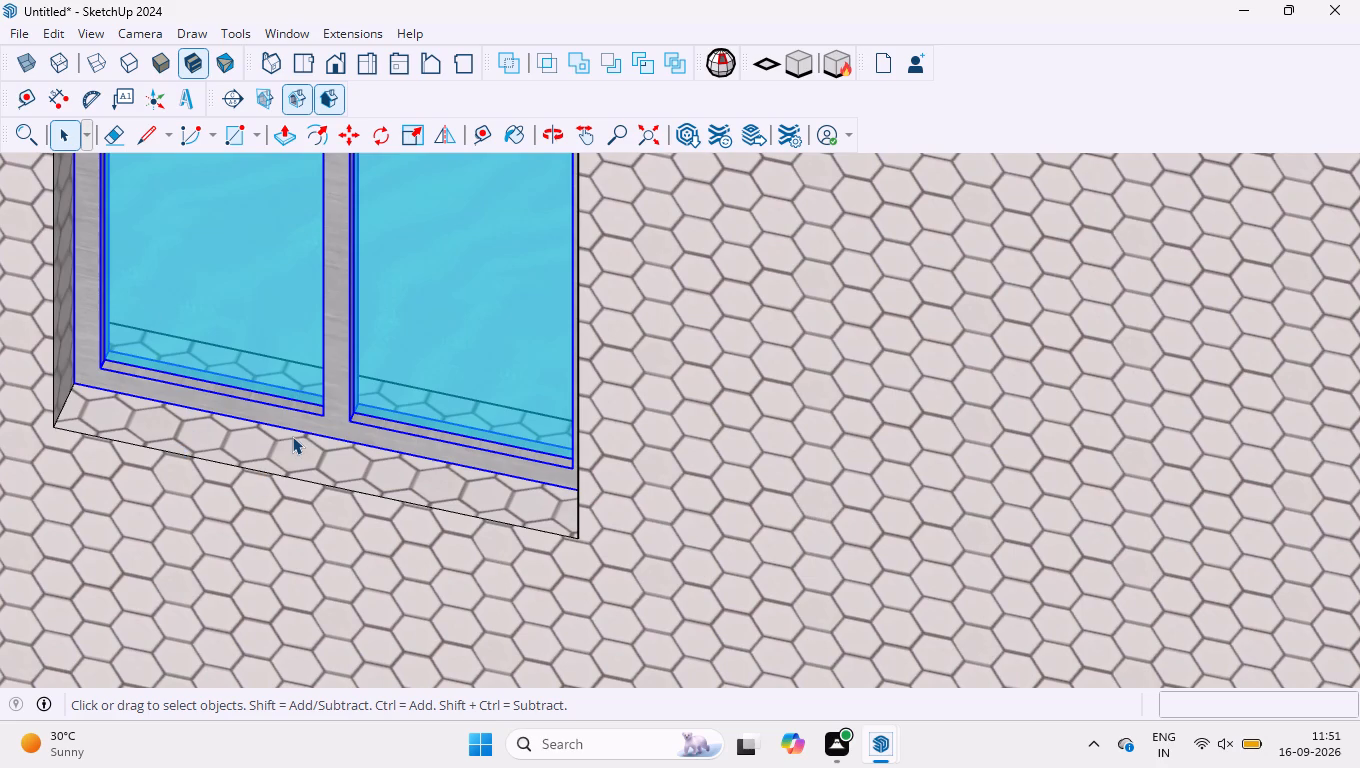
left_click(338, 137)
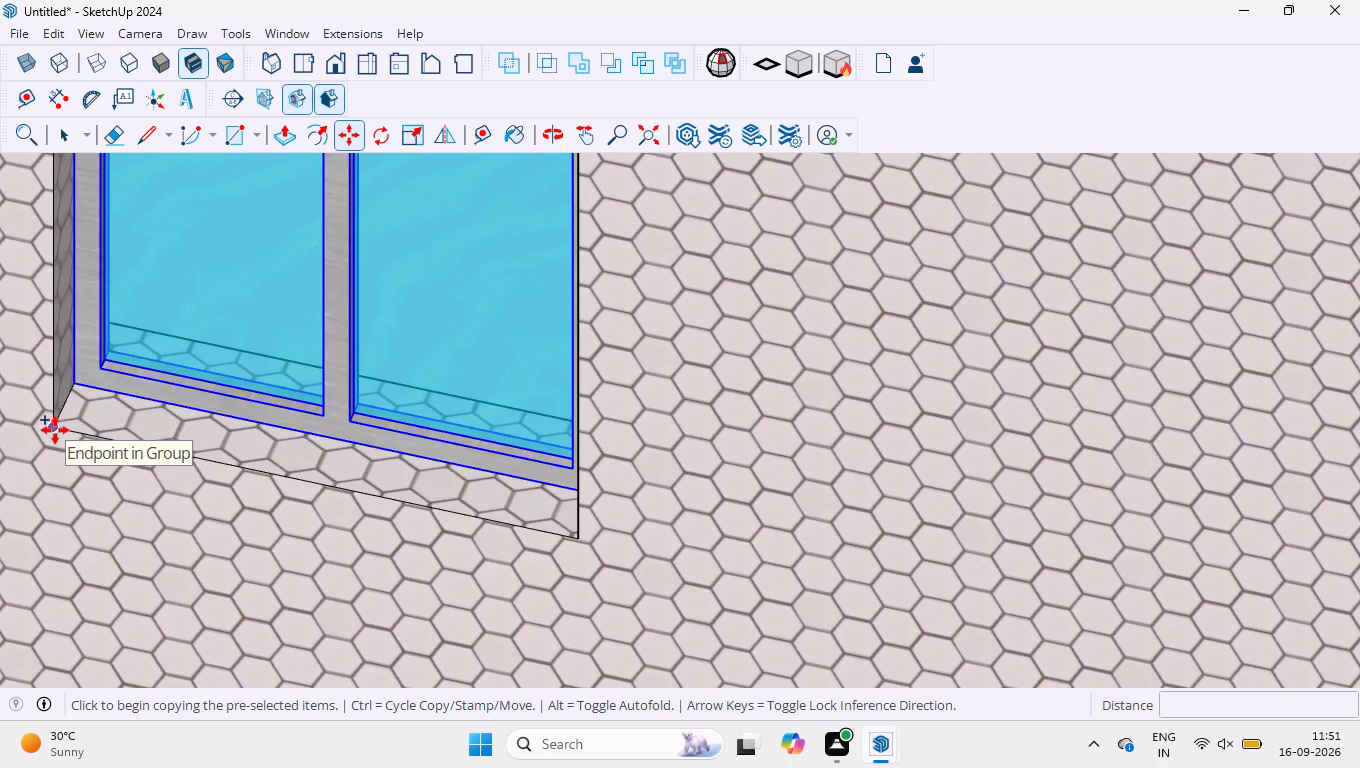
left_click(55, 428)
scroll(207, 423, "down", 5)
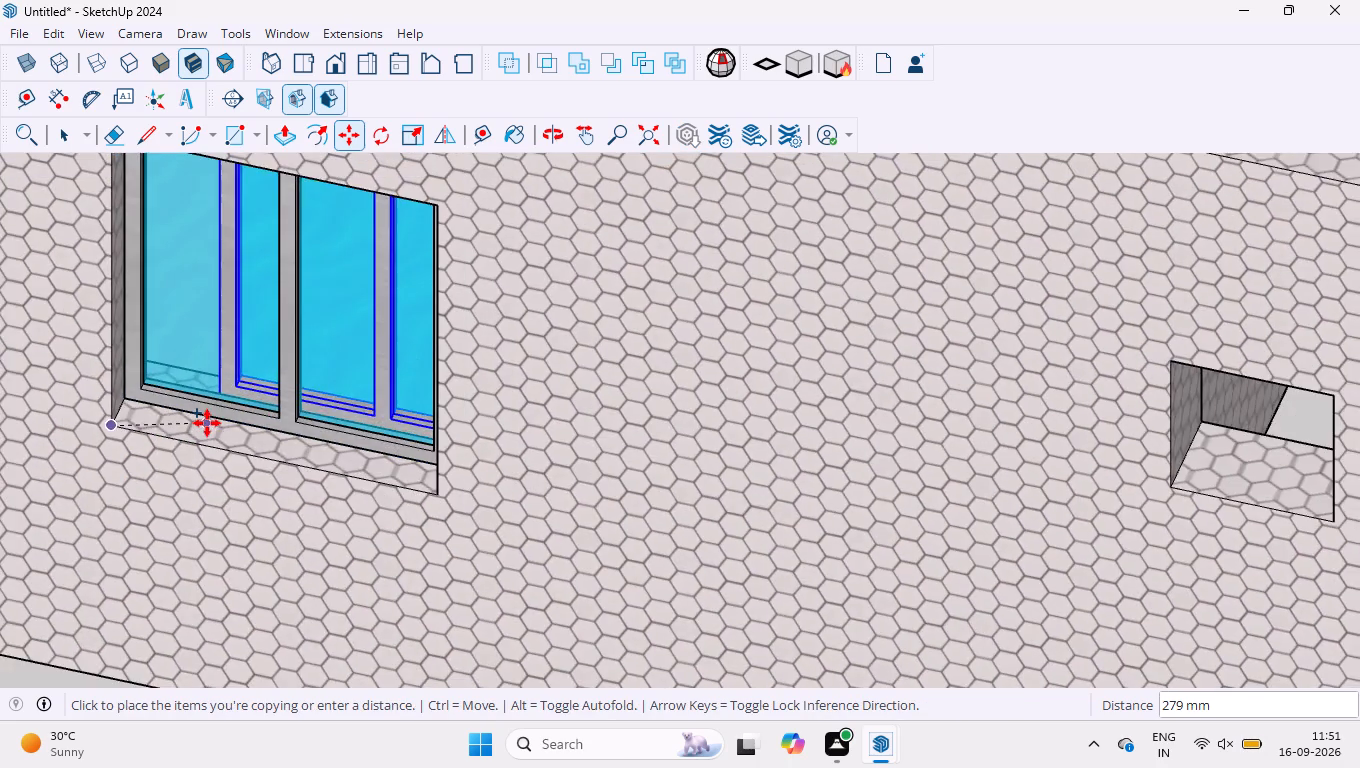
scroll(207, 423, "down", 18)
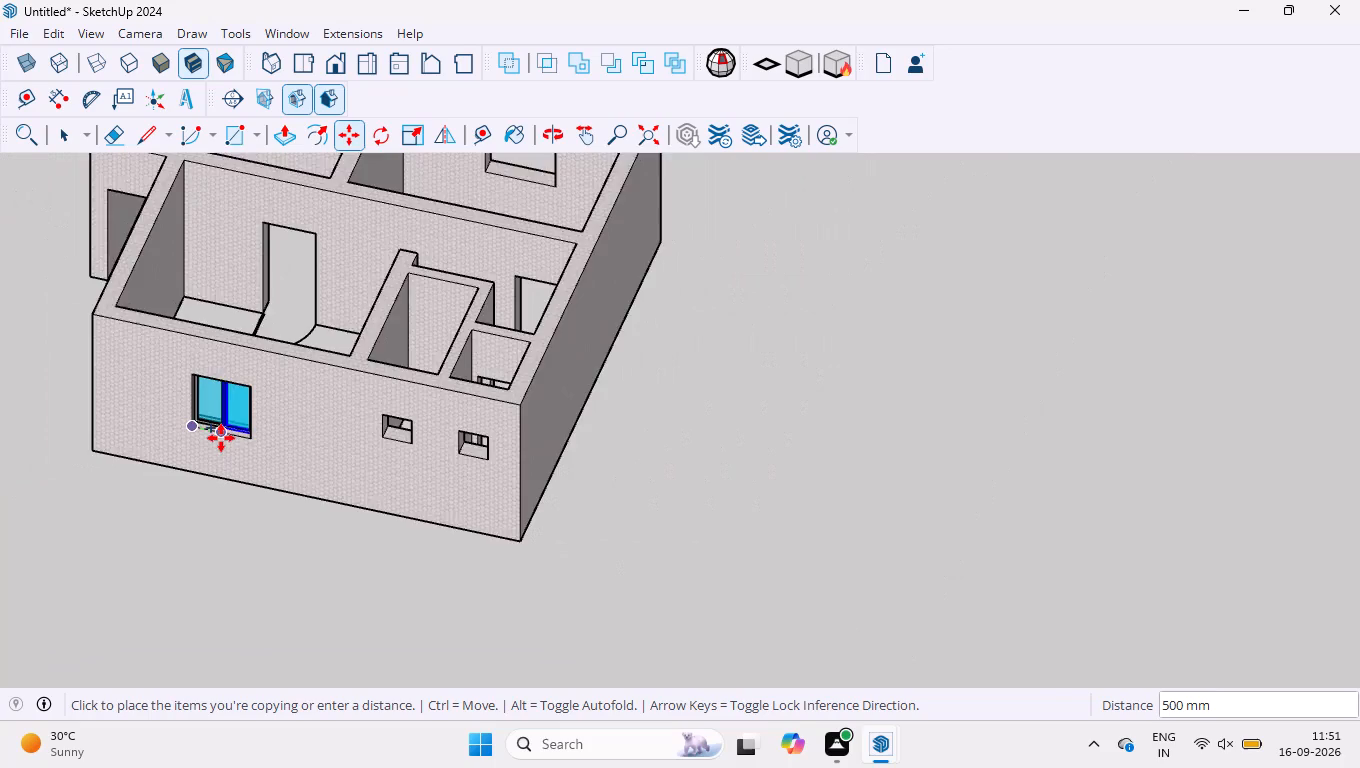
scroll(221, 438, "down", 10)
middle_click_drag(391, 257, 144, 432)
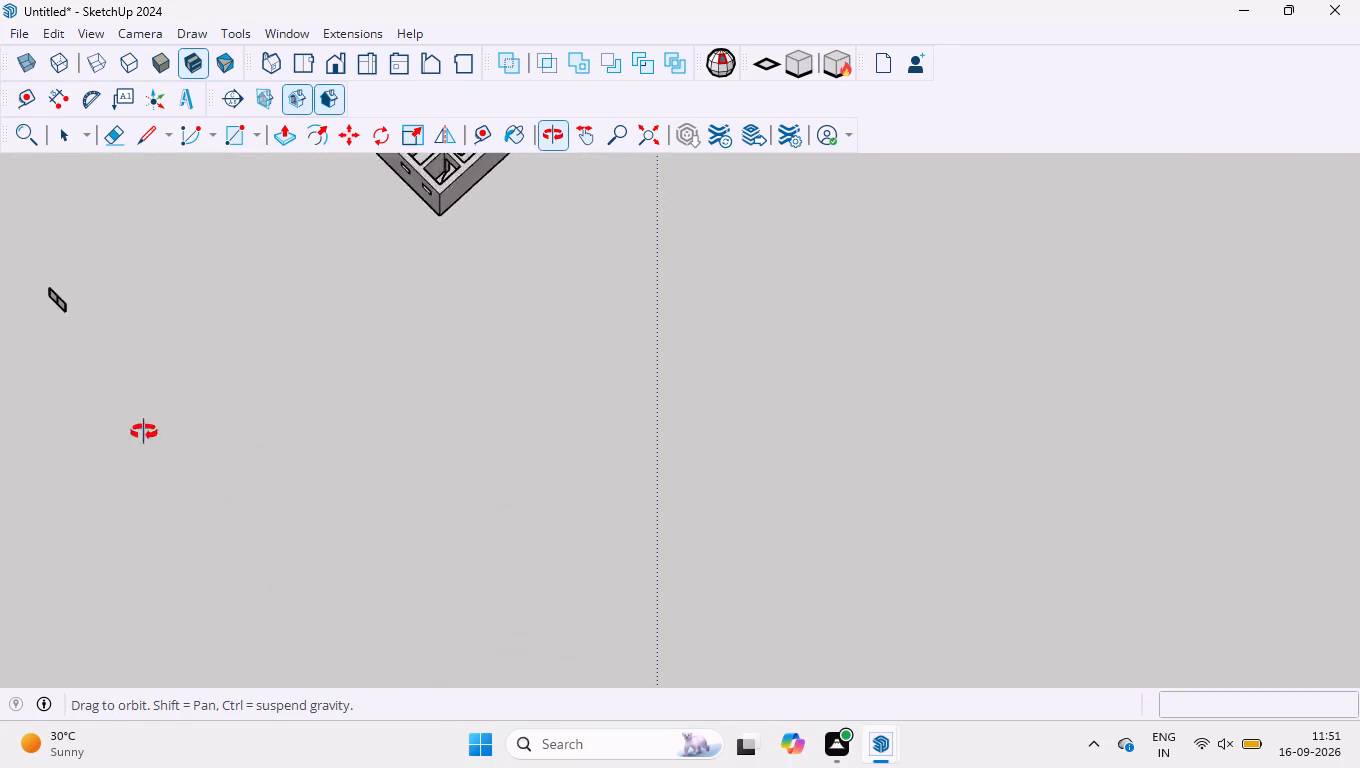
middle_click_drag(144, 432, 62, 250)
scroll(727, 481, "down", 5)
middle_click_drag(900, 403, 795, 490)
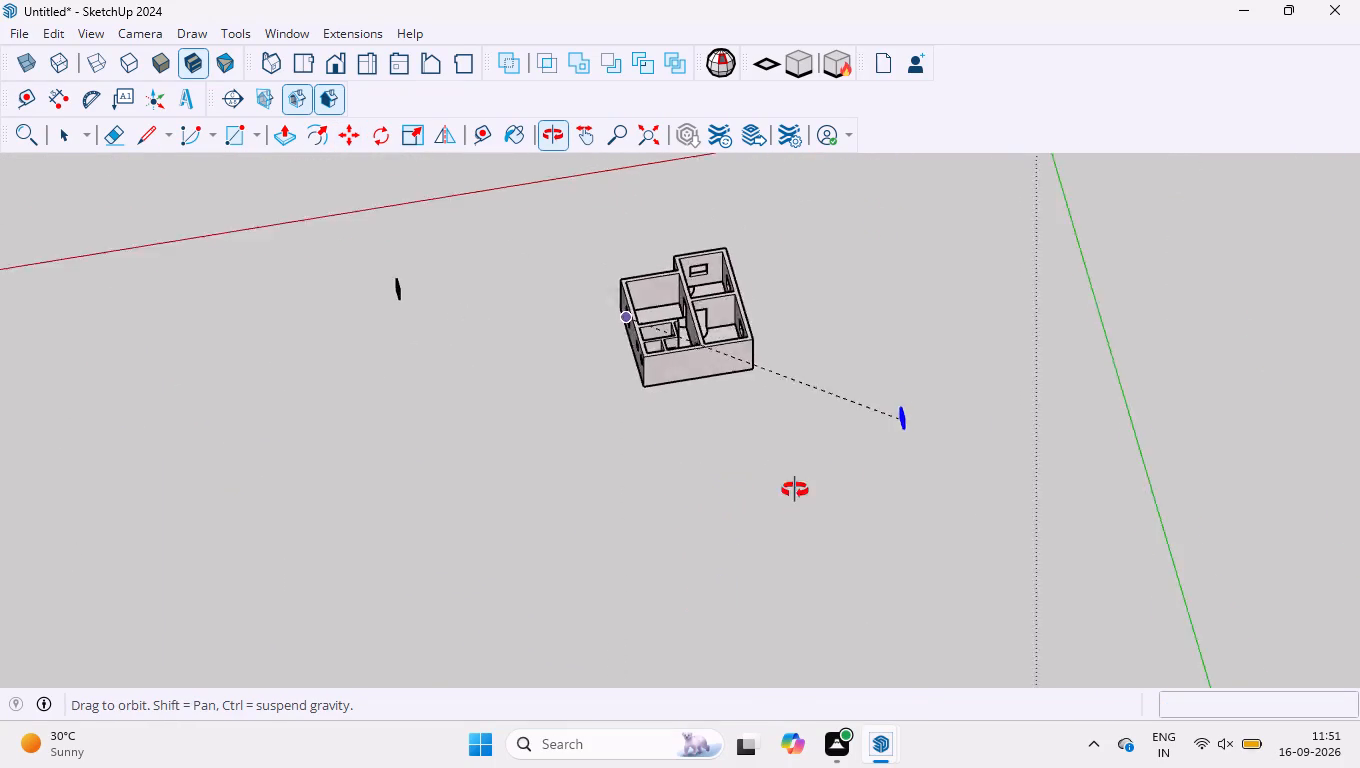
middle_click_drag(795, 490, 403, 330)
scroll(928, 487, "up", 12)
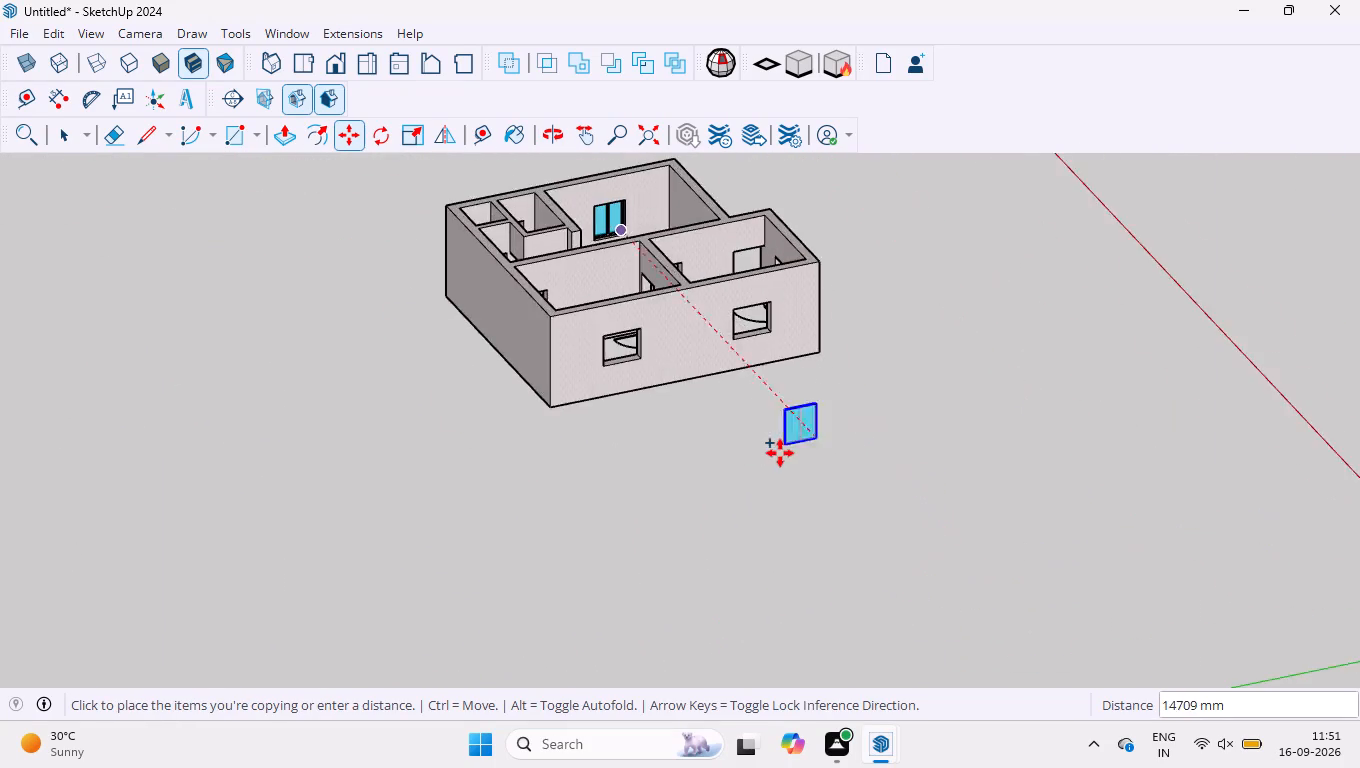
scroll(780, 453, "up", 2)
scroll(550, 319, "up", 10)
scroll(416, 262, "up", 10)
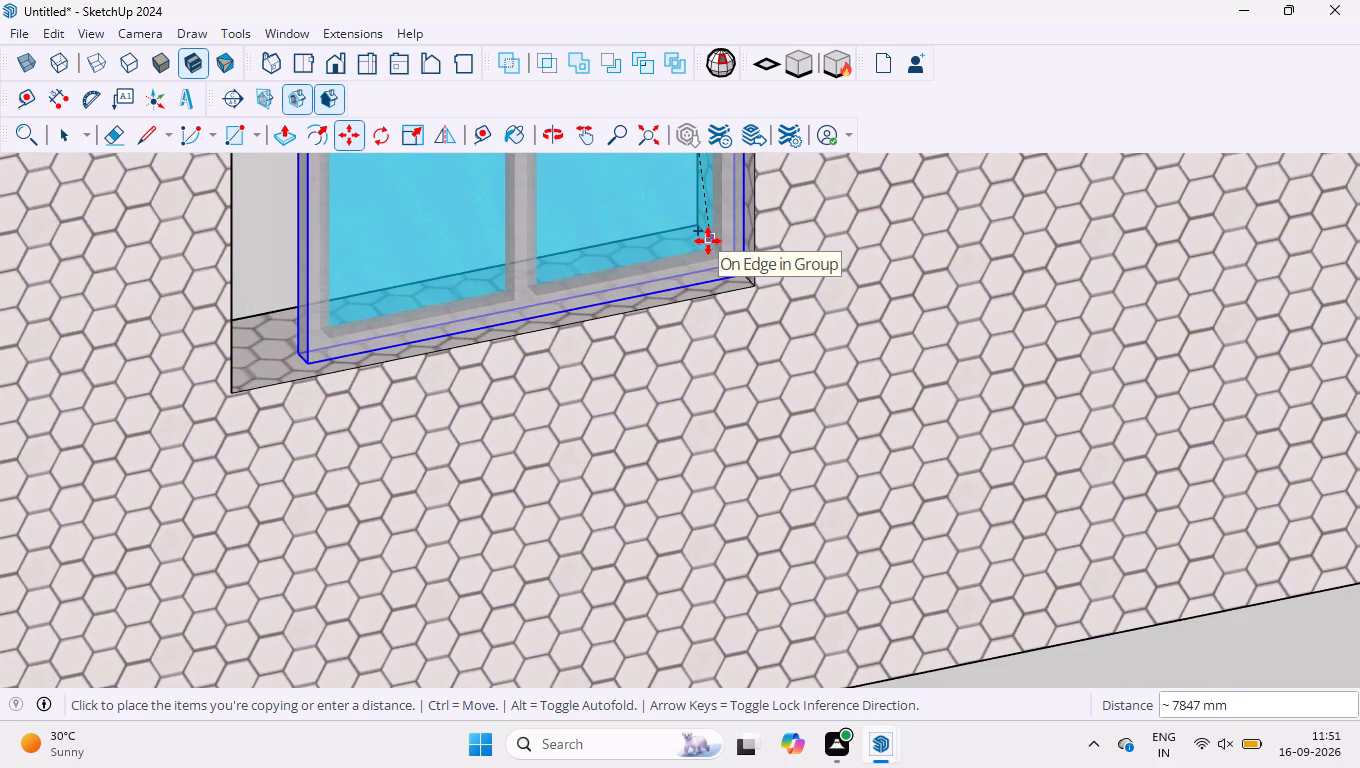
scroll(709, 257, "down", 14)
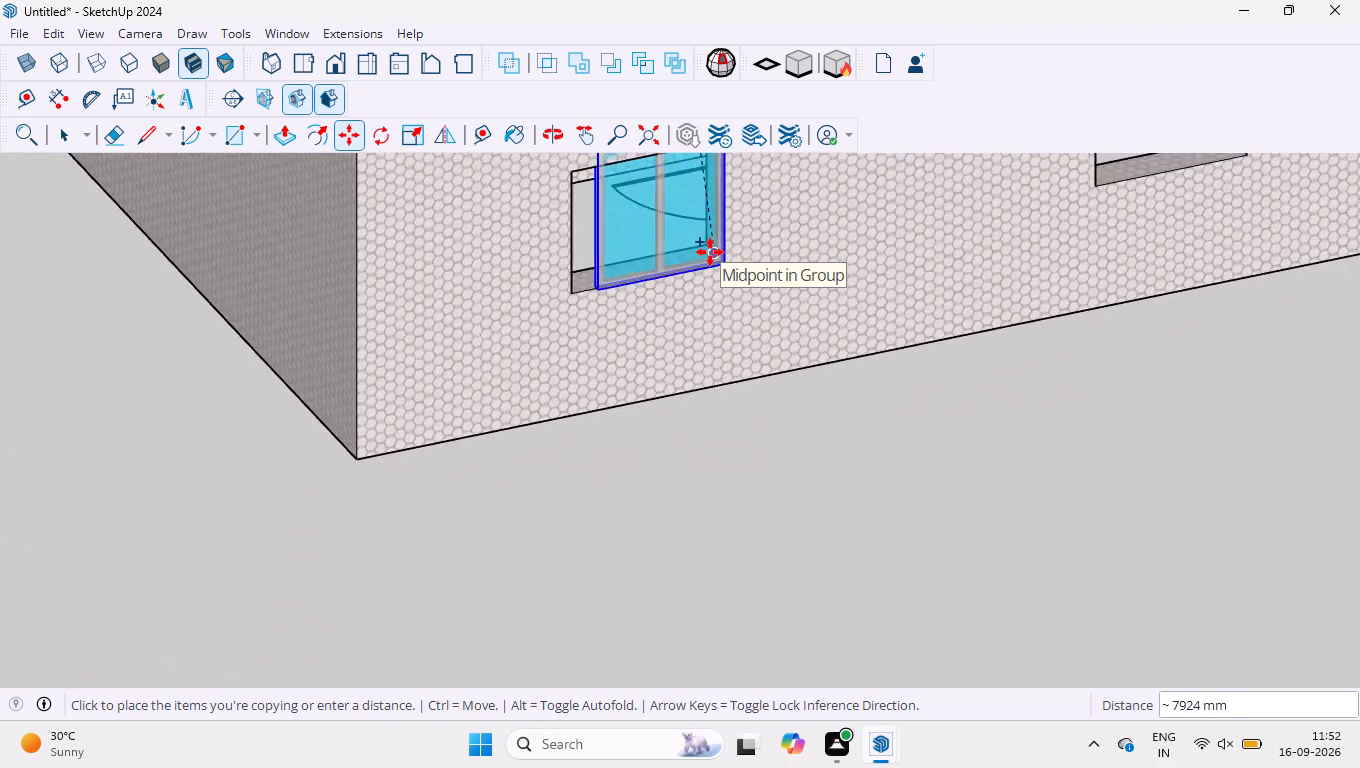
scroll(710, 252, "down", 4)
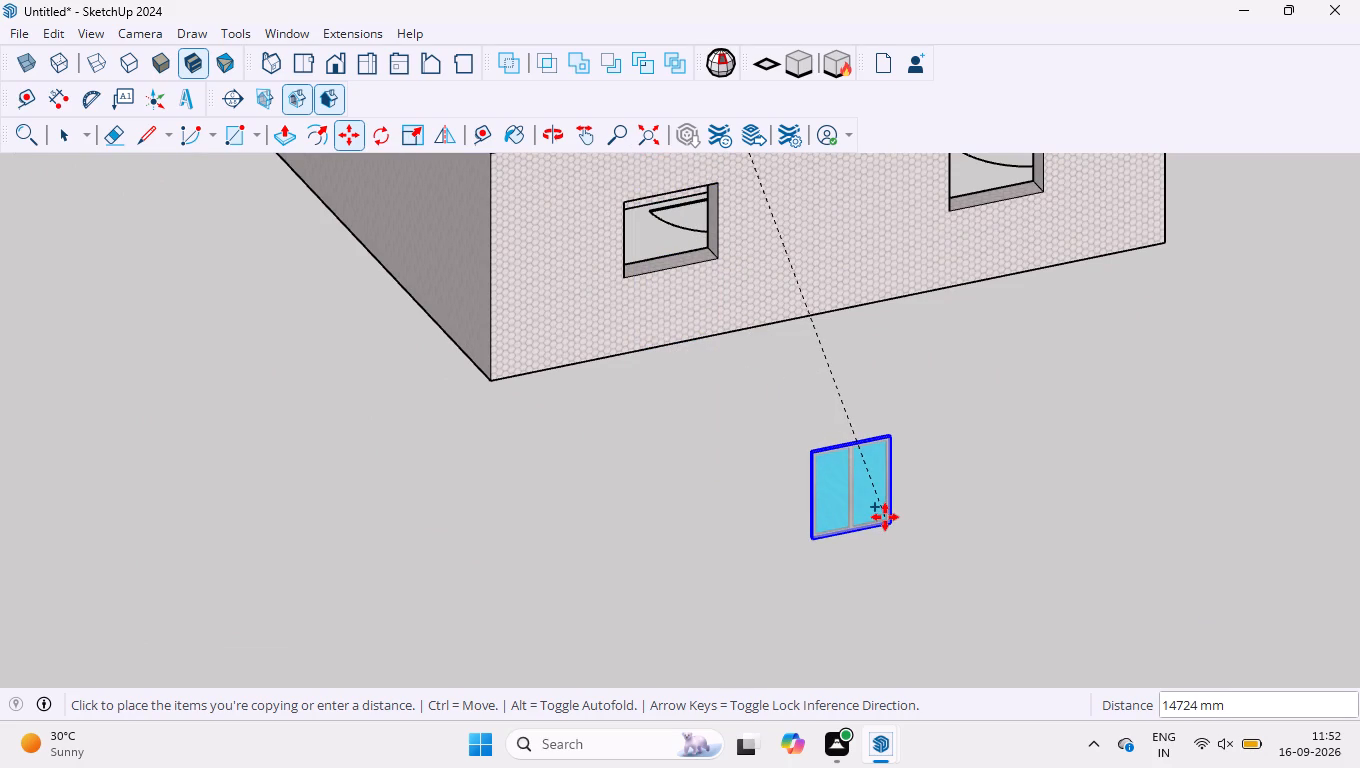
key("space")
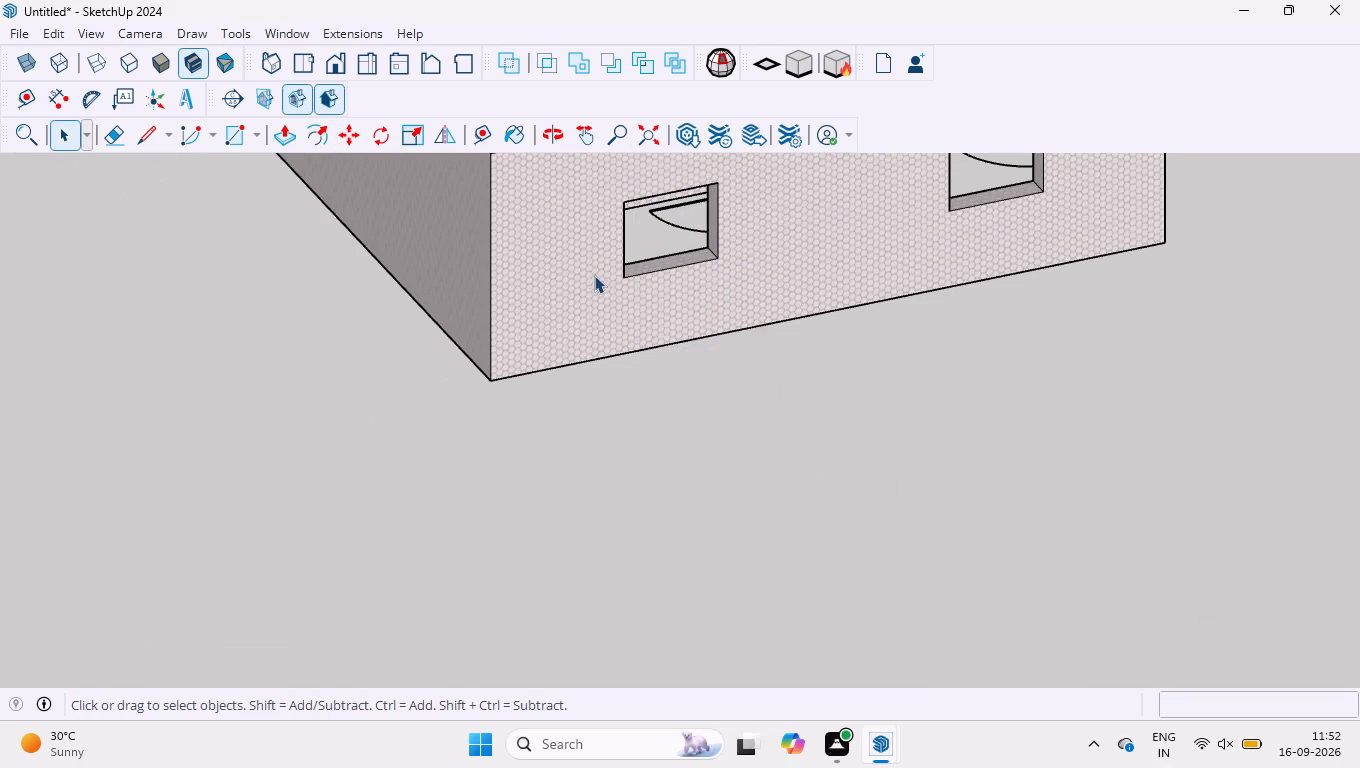
Draw a 1200 × 1000 mm rectangle corner to corner over the window opening nearest the front wall's corner.
scroll(589, 291, "down", 3)
scroll(683, 189, "down", 2)
scroll(683, 190, "up", 8)
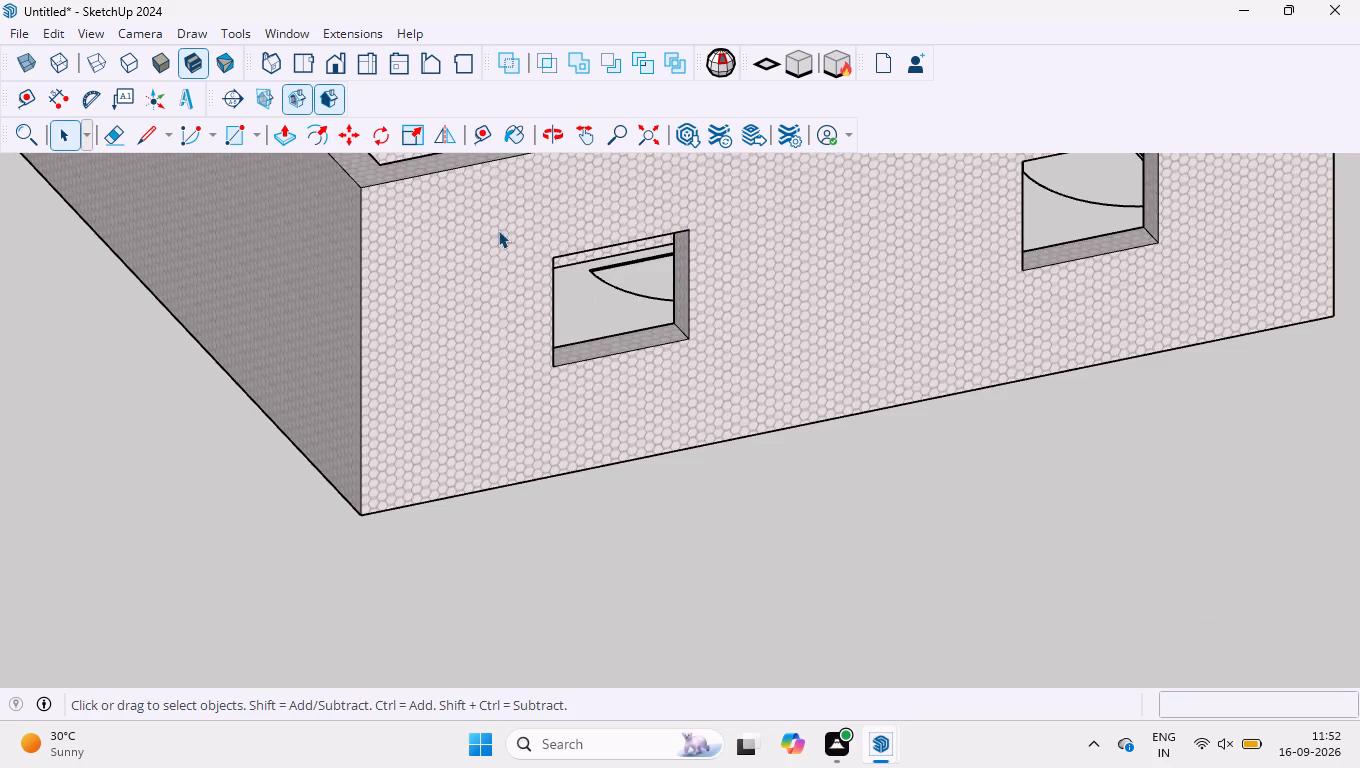
scroll(679, 237, "up", 7)
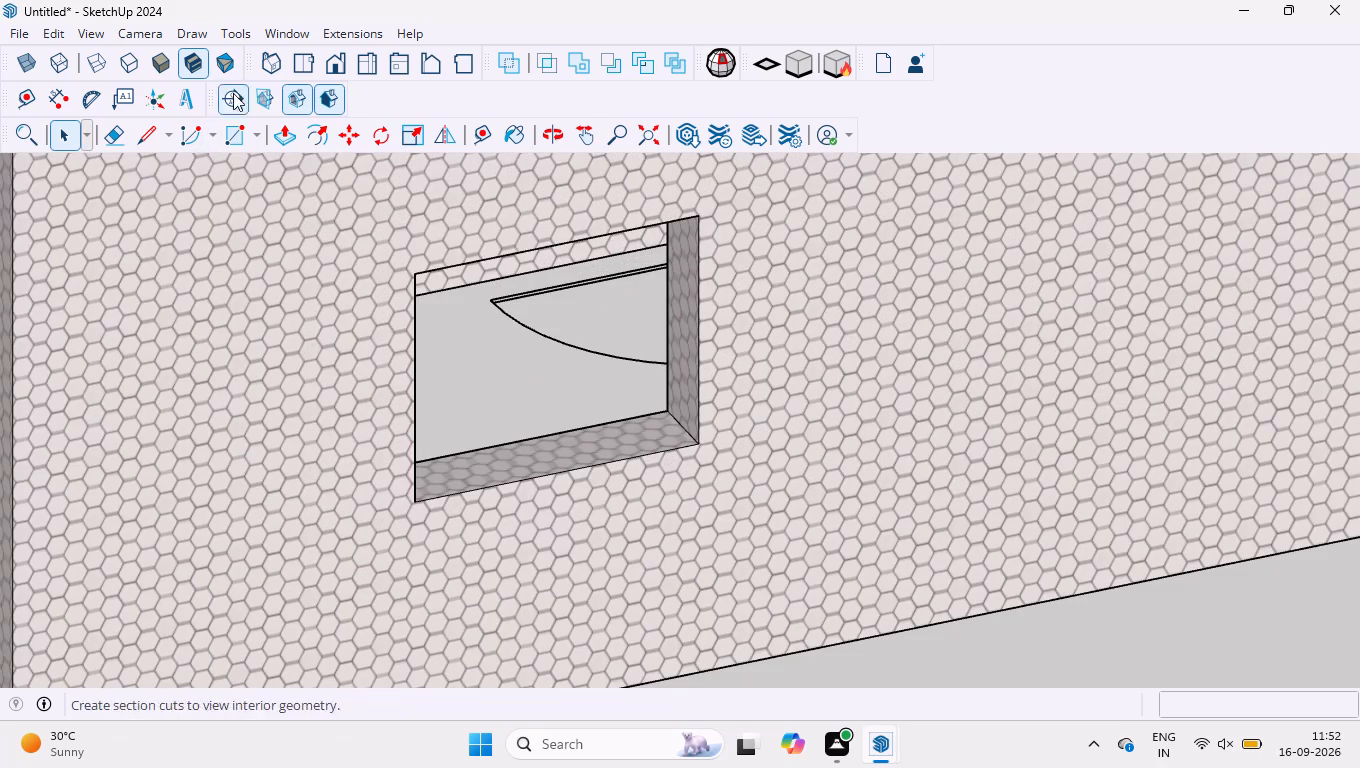
left_click(228, 135)
left_click(417, 275)
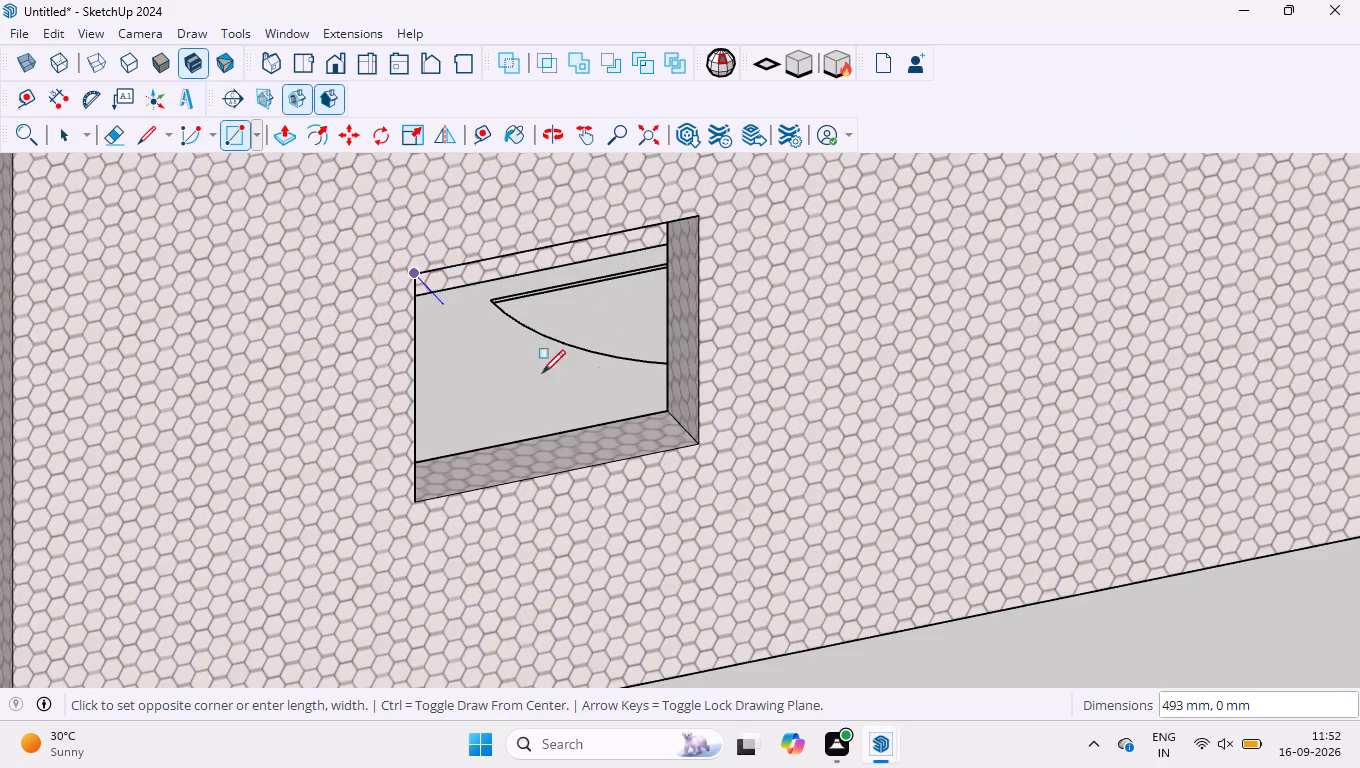
left_click(697, 450)
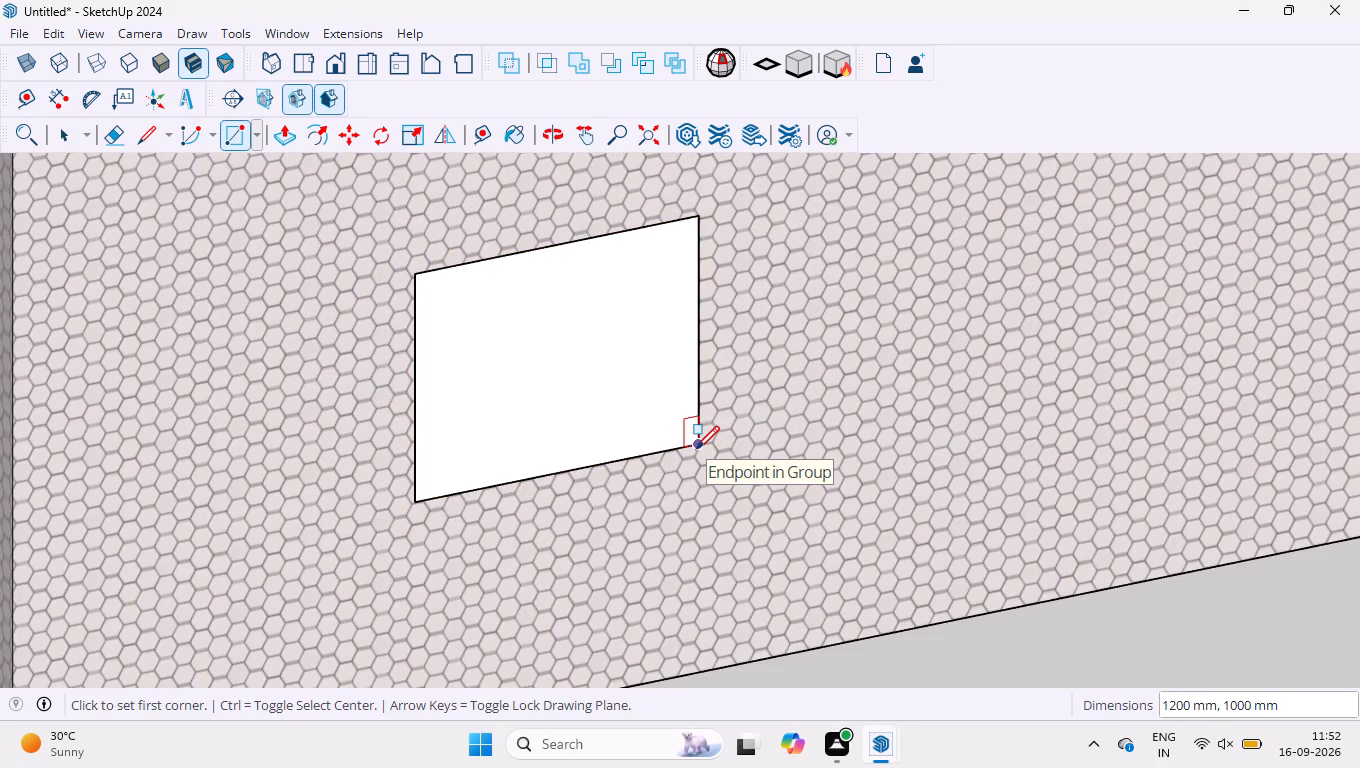
key("space")
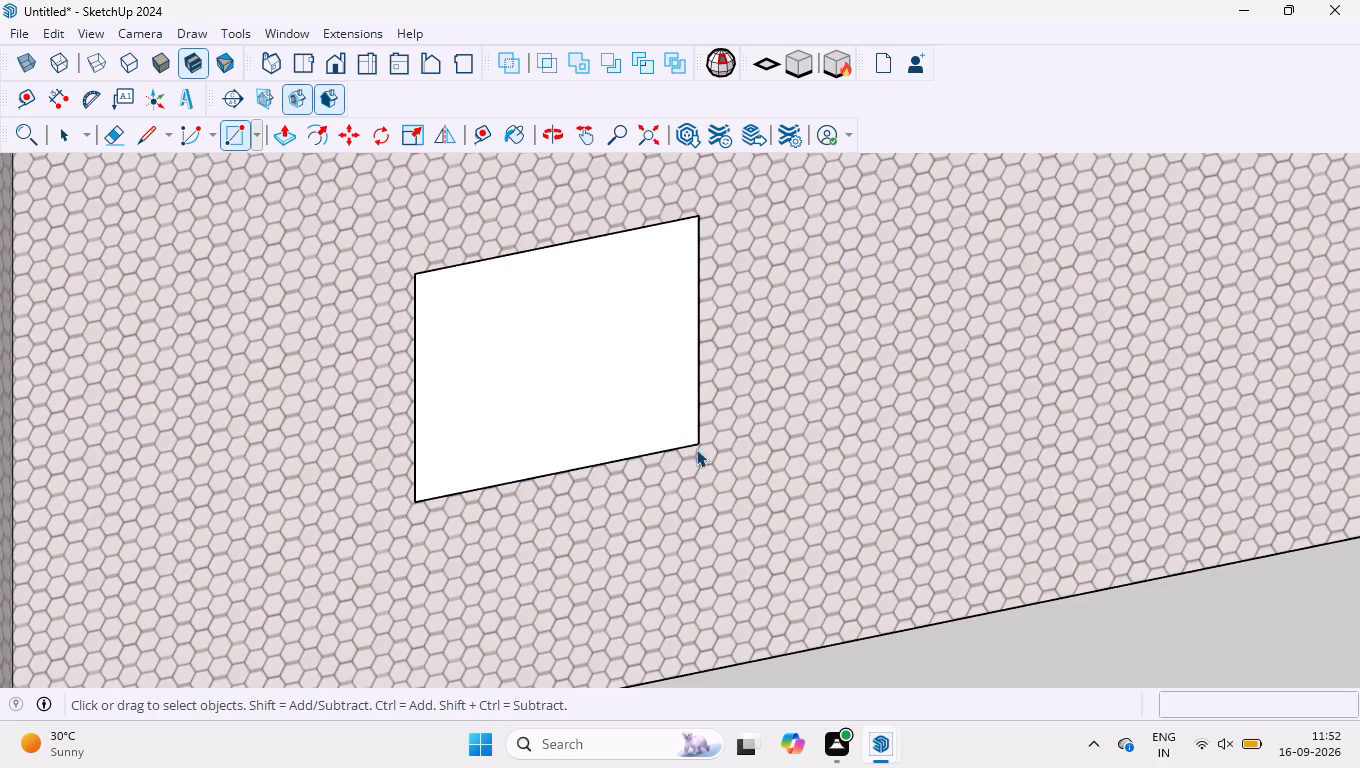
Move the new rectangular face out of the wall opening to the empty area in front of the house.
left_click(603, 359)
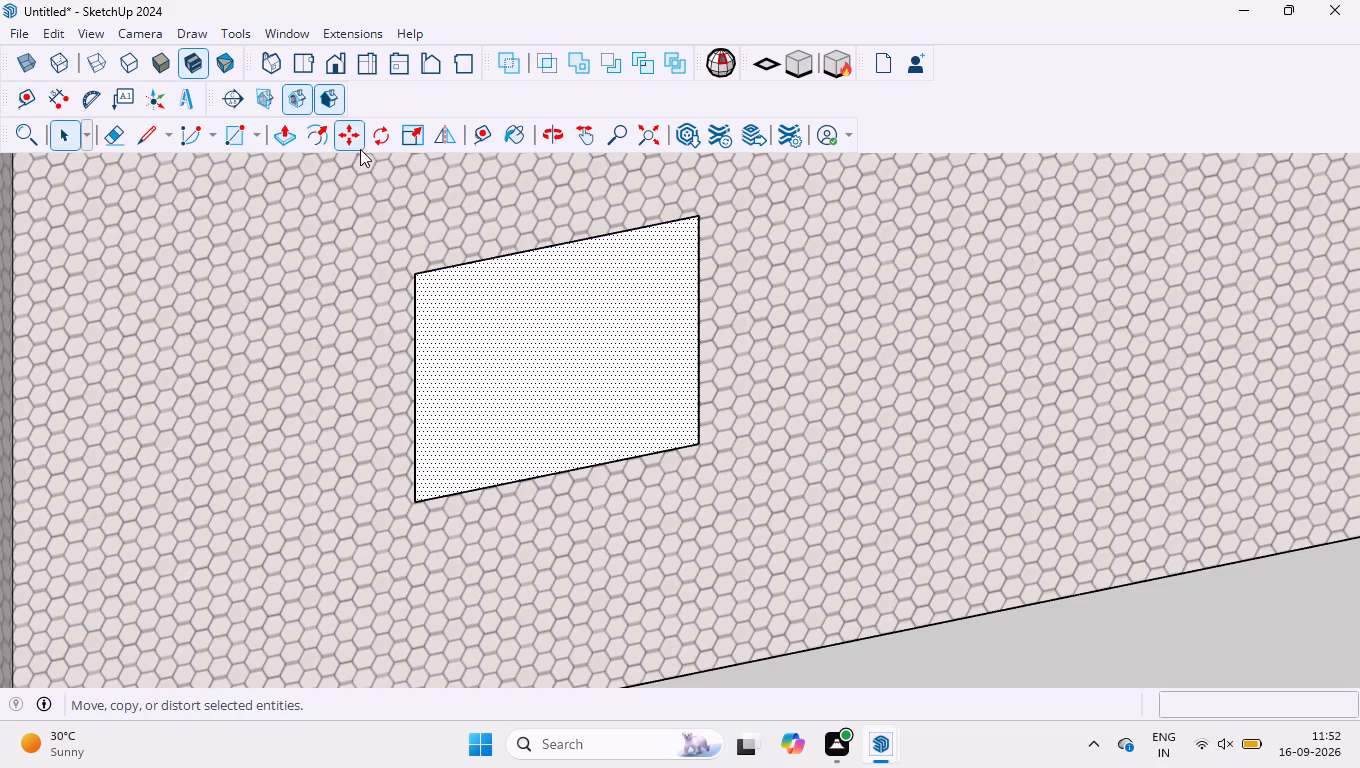
left_click(360, 149)
left_click(449, 461)
scroll(656, 485, "down", 10)
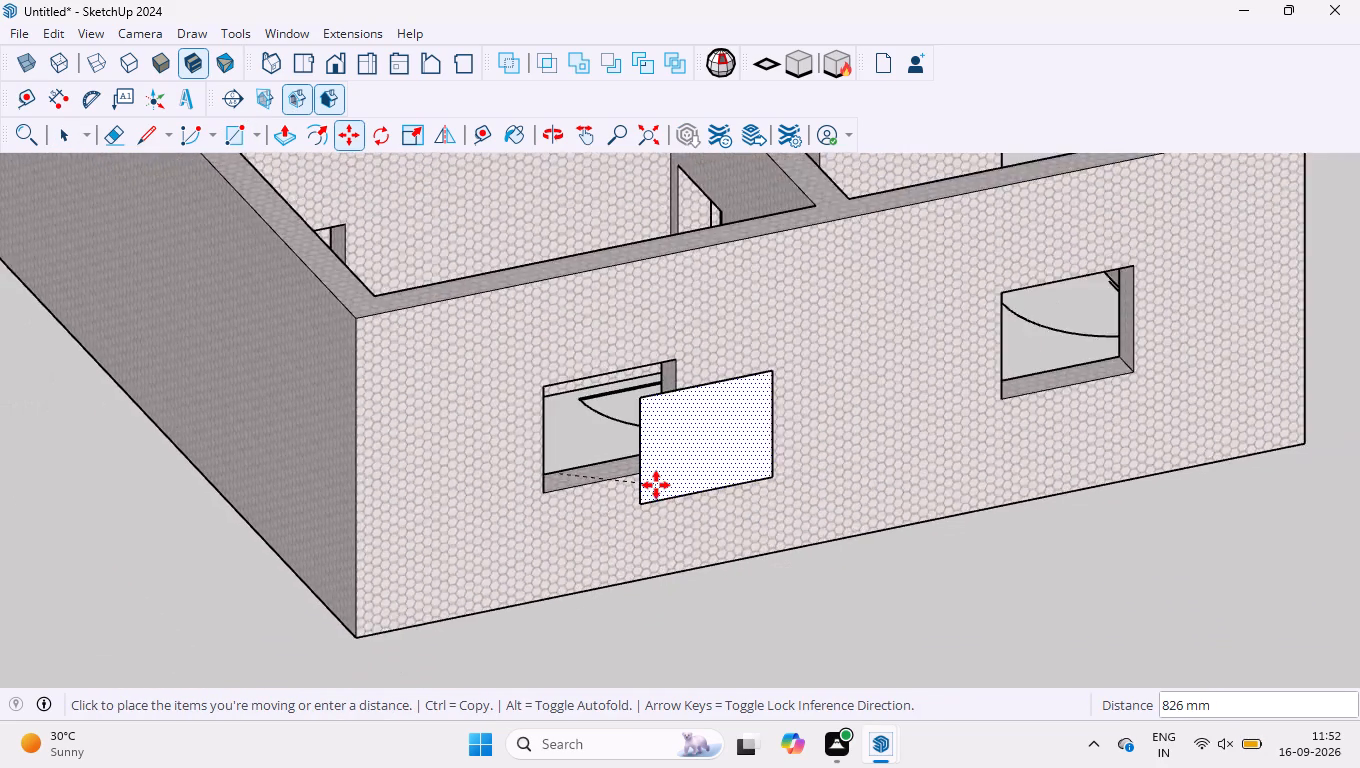
scroll(656, 485, "down", 9)
left_click(807, 614)
scroll(889, 639, "up", 6)
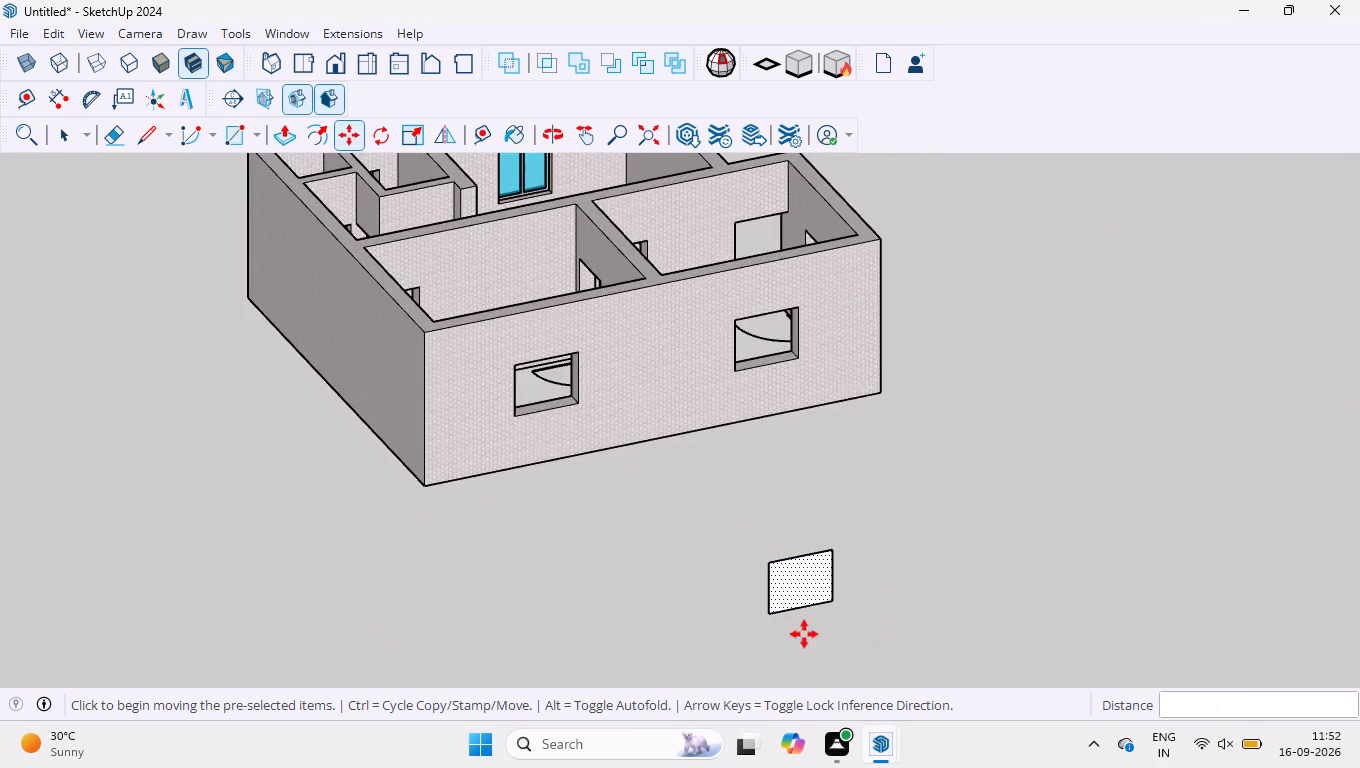
scroll(804, 634, "up", 10)
scroll(810, 503, "up", 3)
key("space")
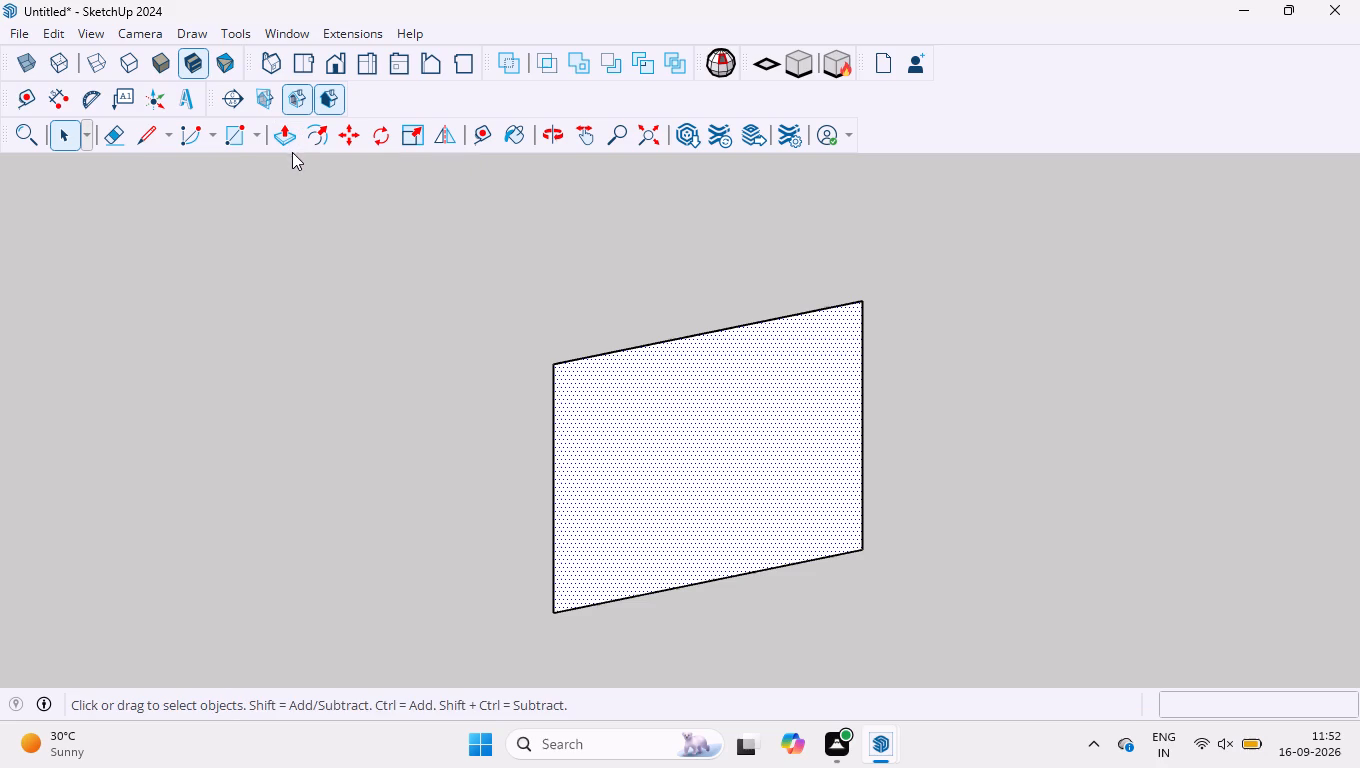
Offset the rectangle's outline 50 mm inward to form the window frame border.
left_click(309, 132)
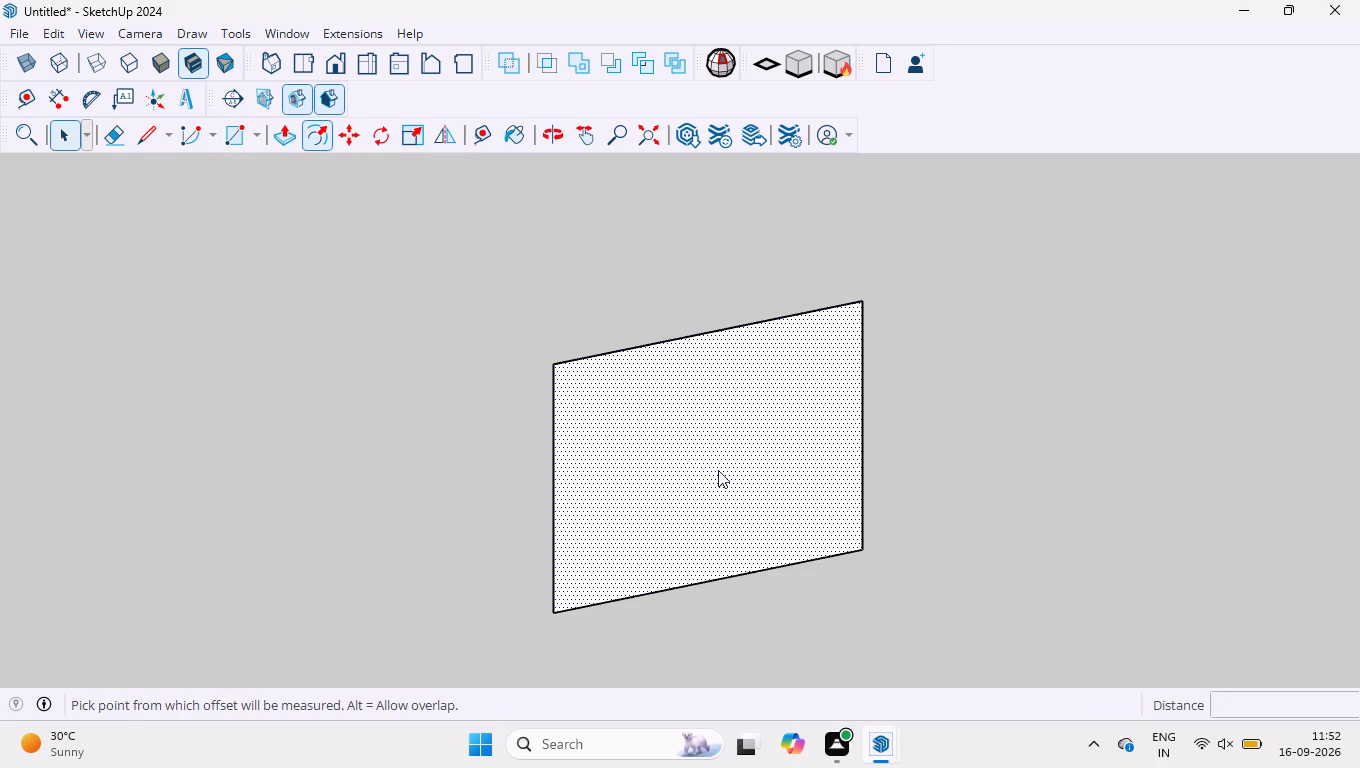
left_click(714, 464)
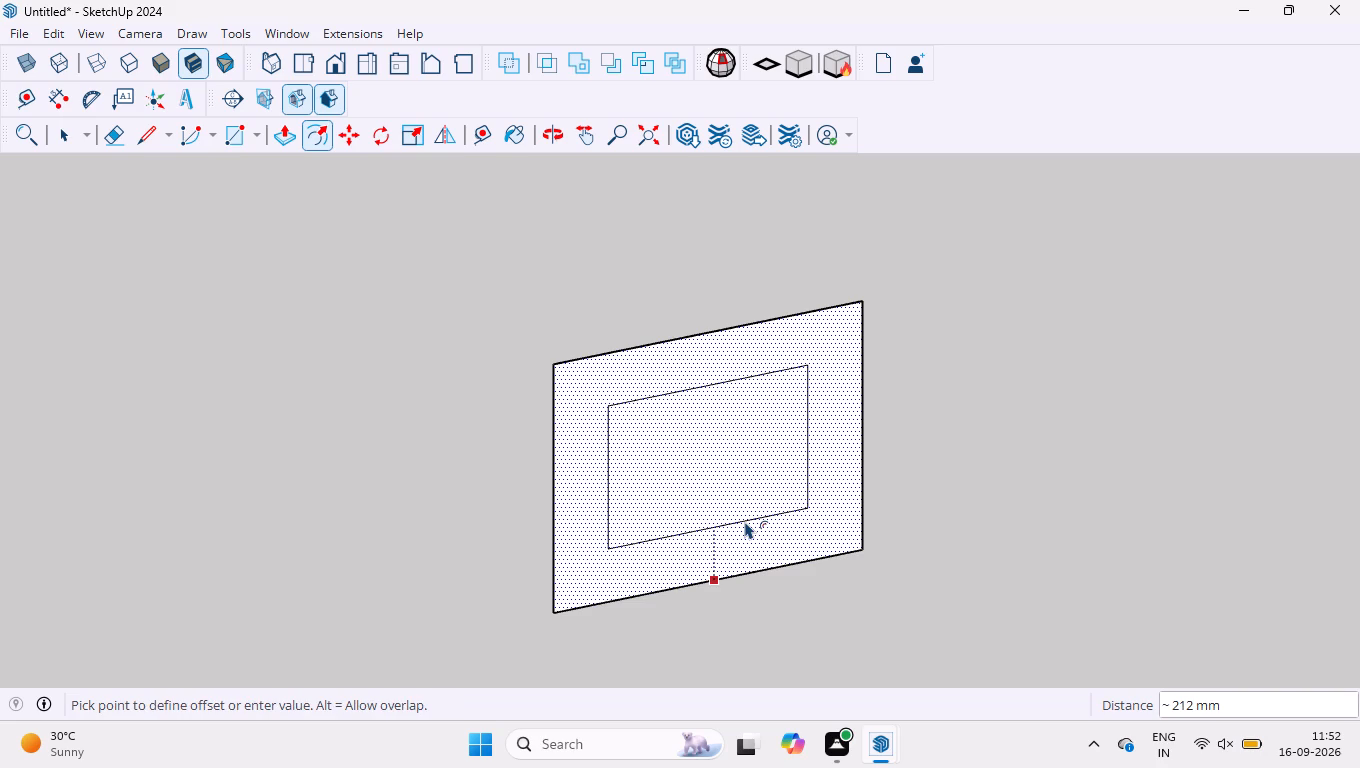
type("50")
key("Return")
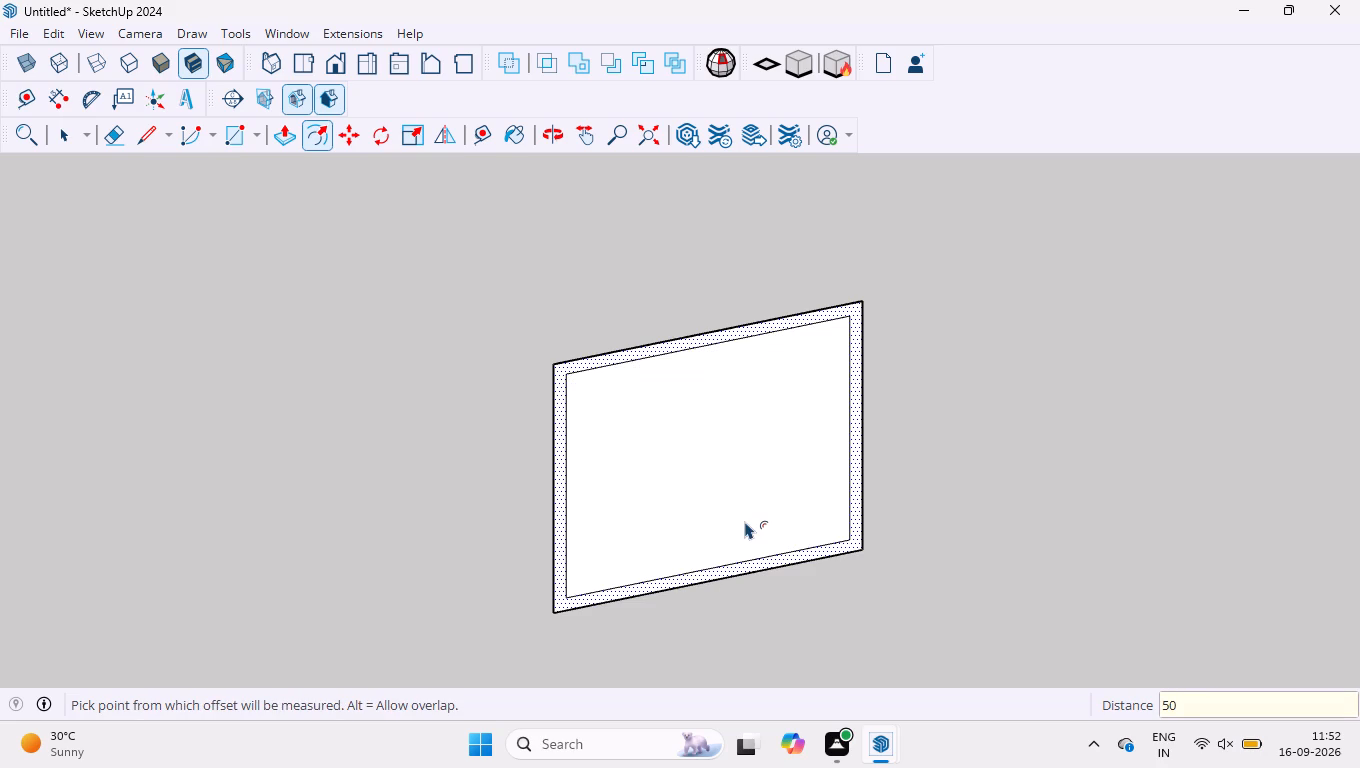
key("space")
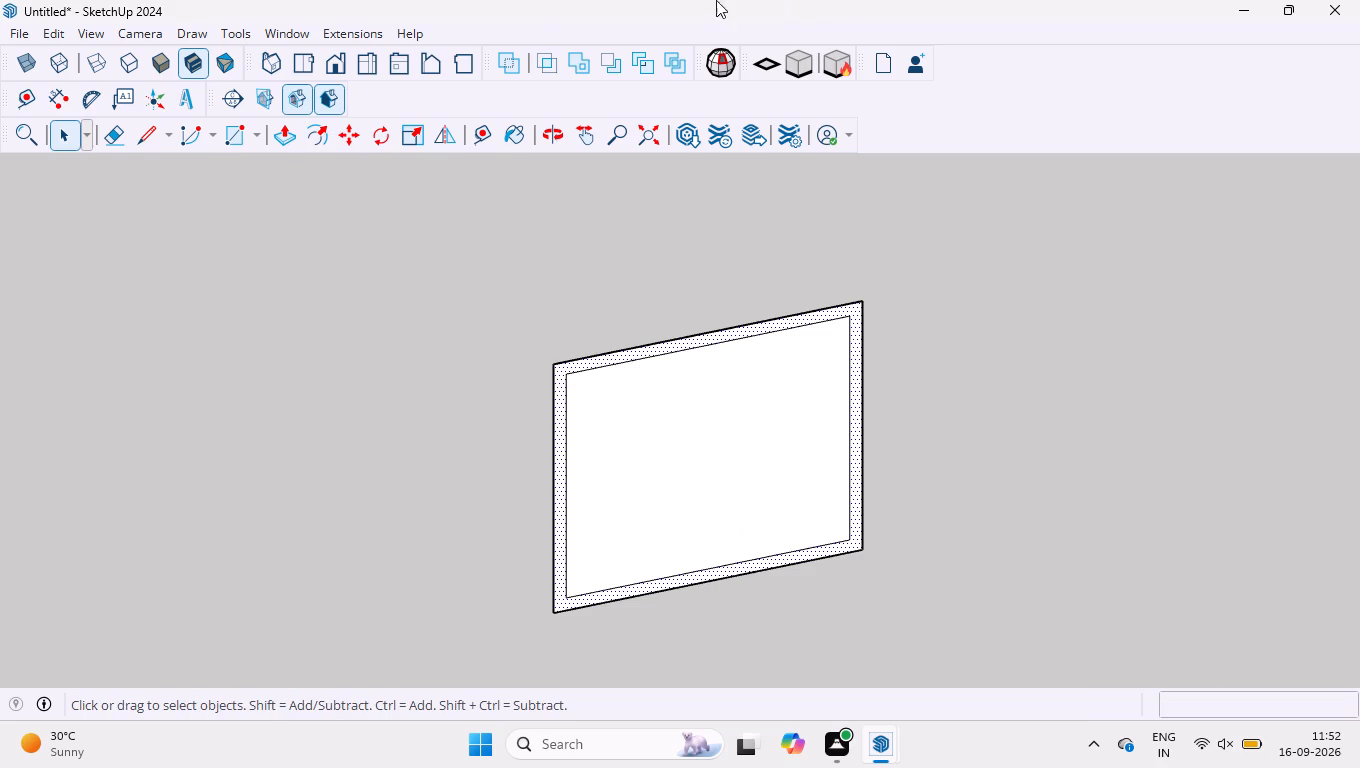
Draw two adjoining 25 × 900 mm rectangles, one on each side of the inner outline's vertical centreline, as the mullion.
left_click(234, 138)
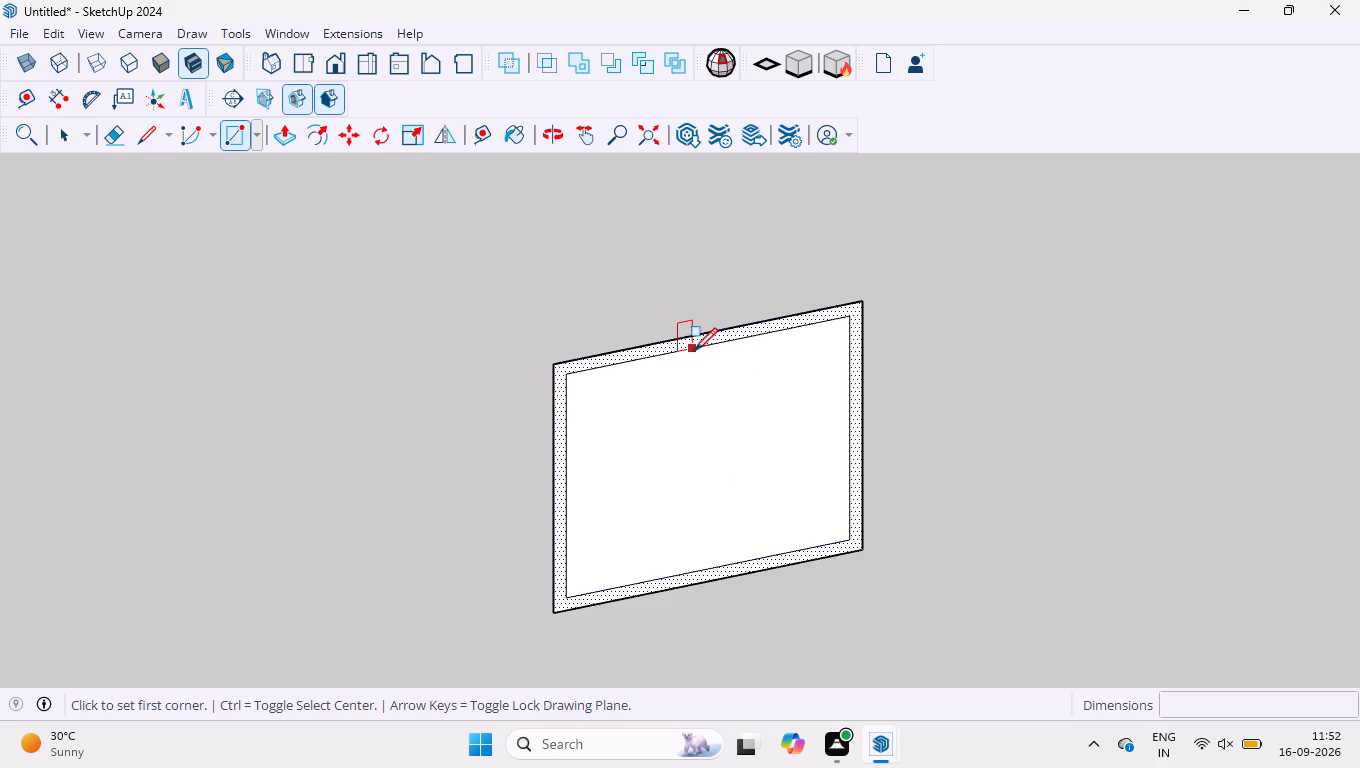
left_click(708, 346)
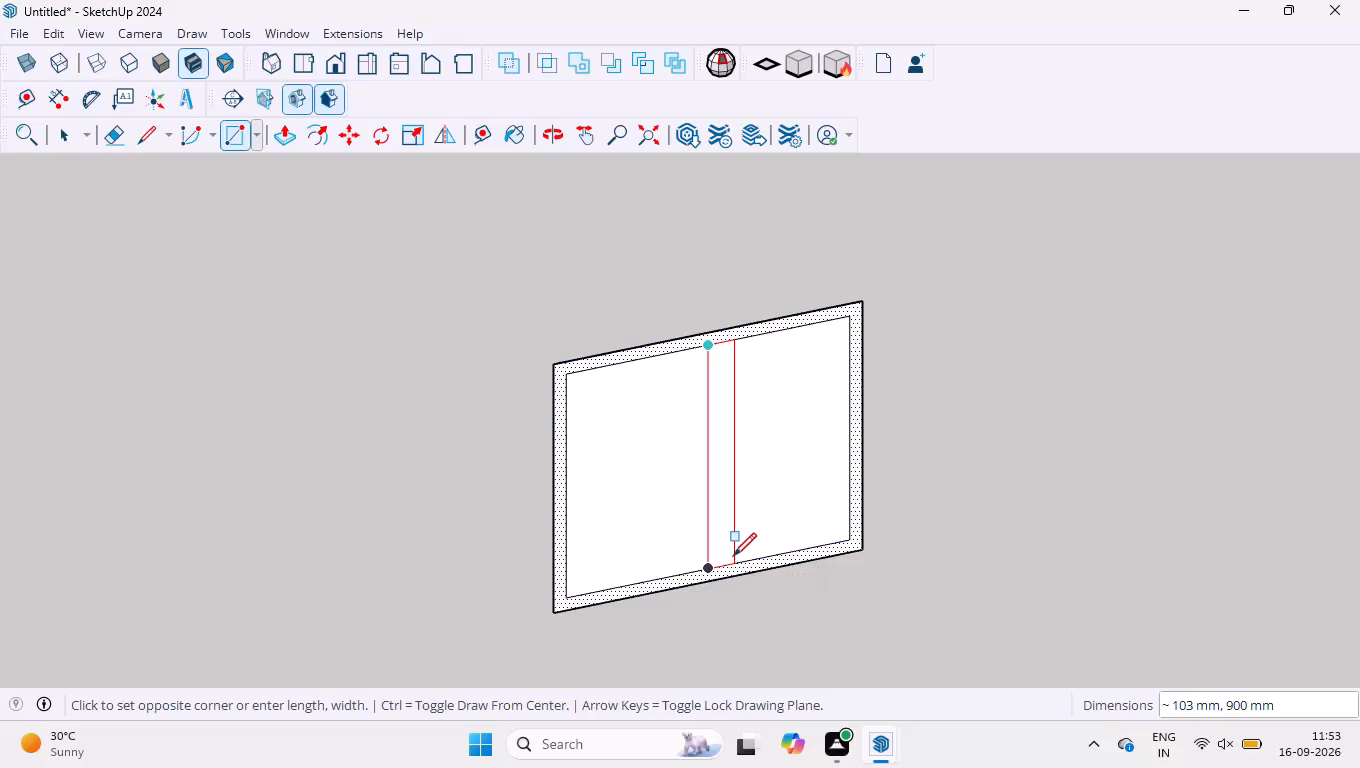
type("25")
type(",900")
key("Return")
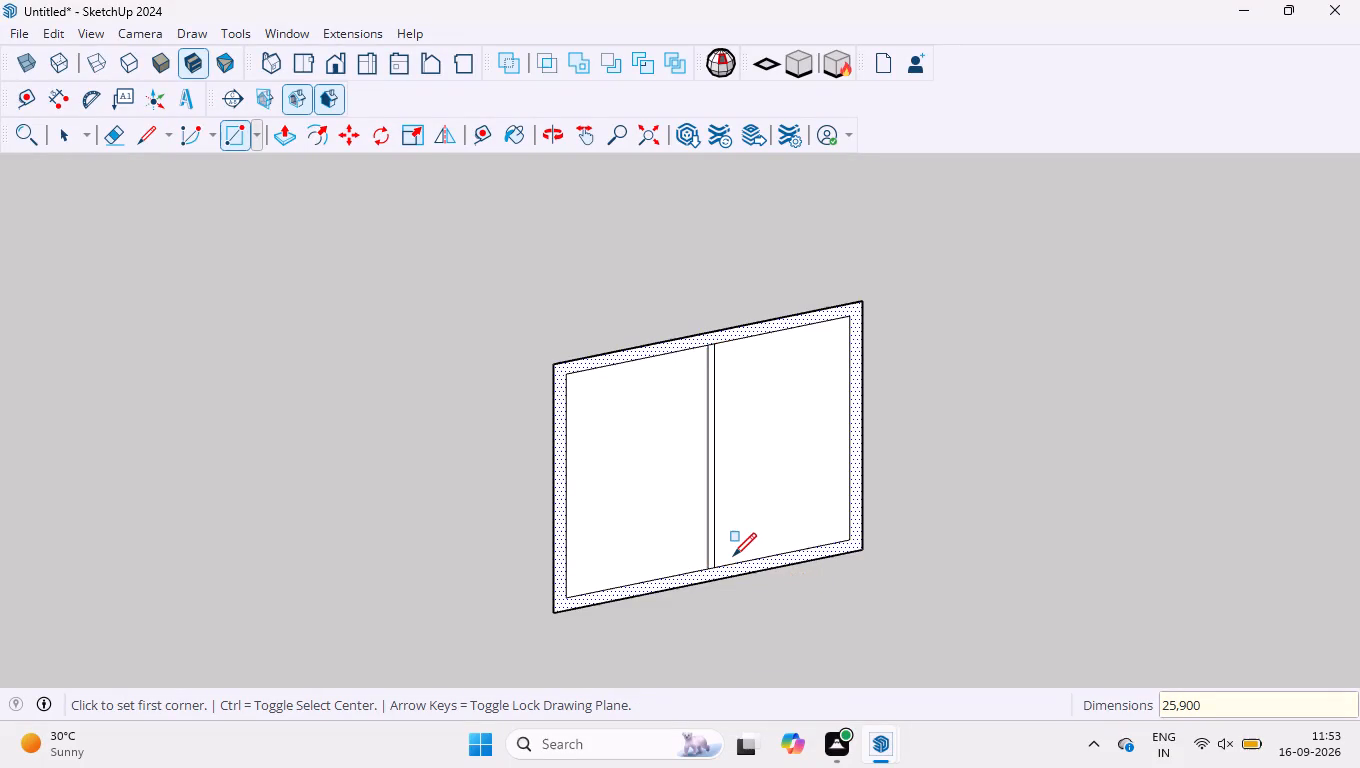
left_click(707, 349)
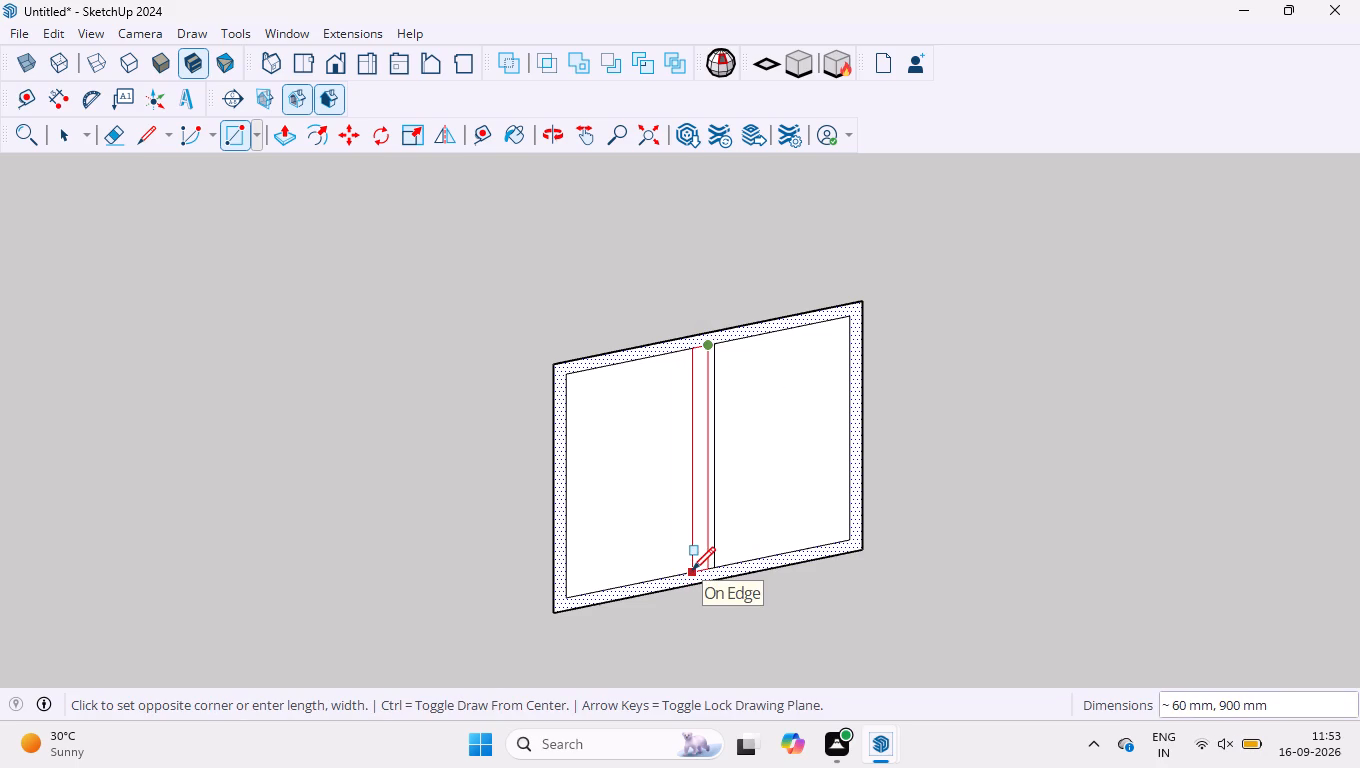
type("25,900")
key("Return")
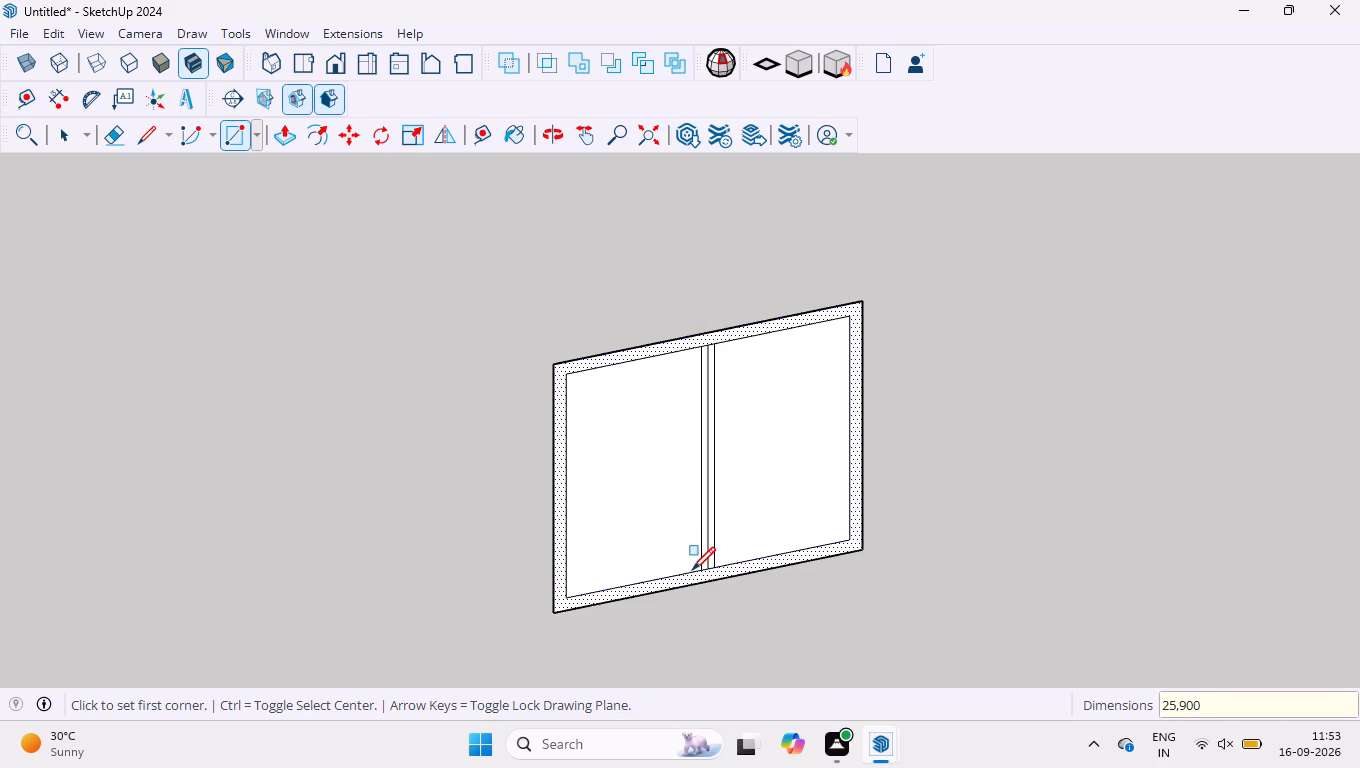
key("space")
left_click(1010, 498)
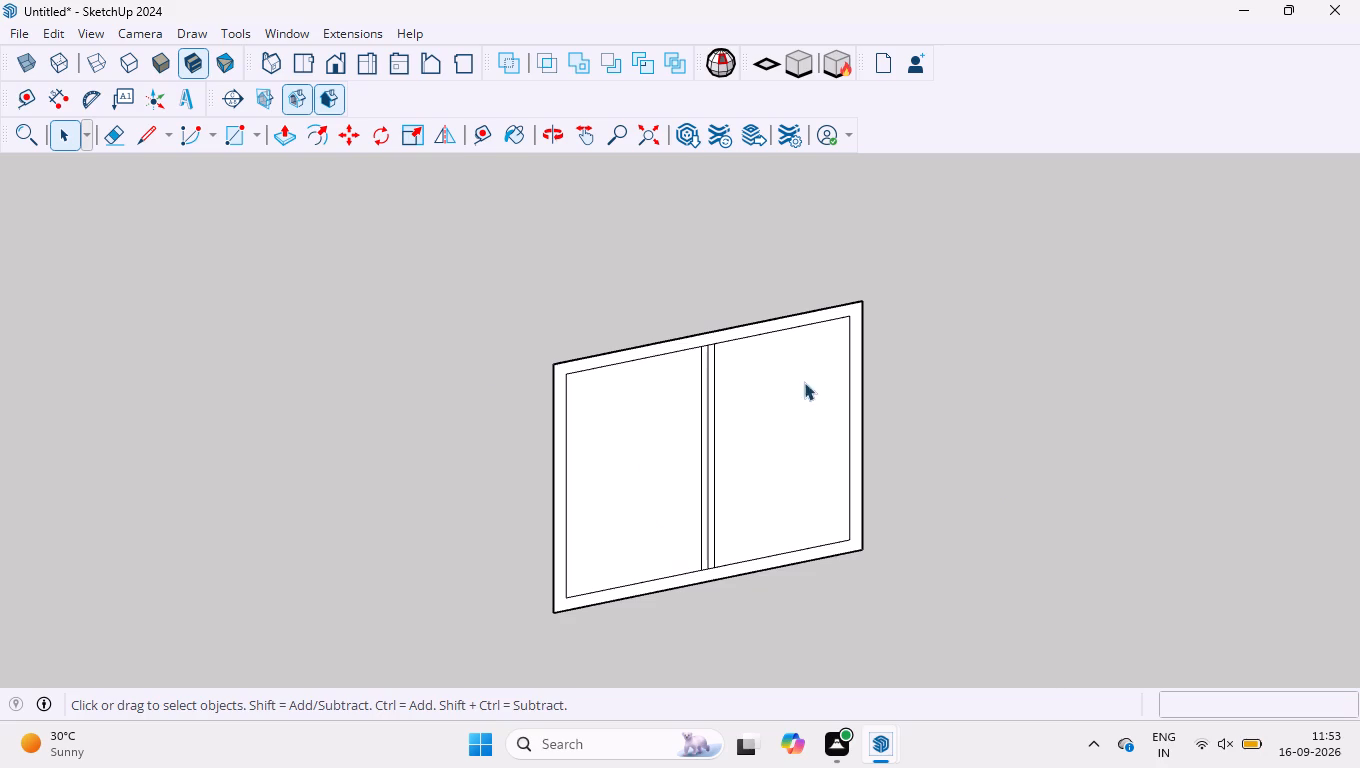
Erase the mullion's centre line and the short edges separating it from the frame at the top and bottom.
key("e")
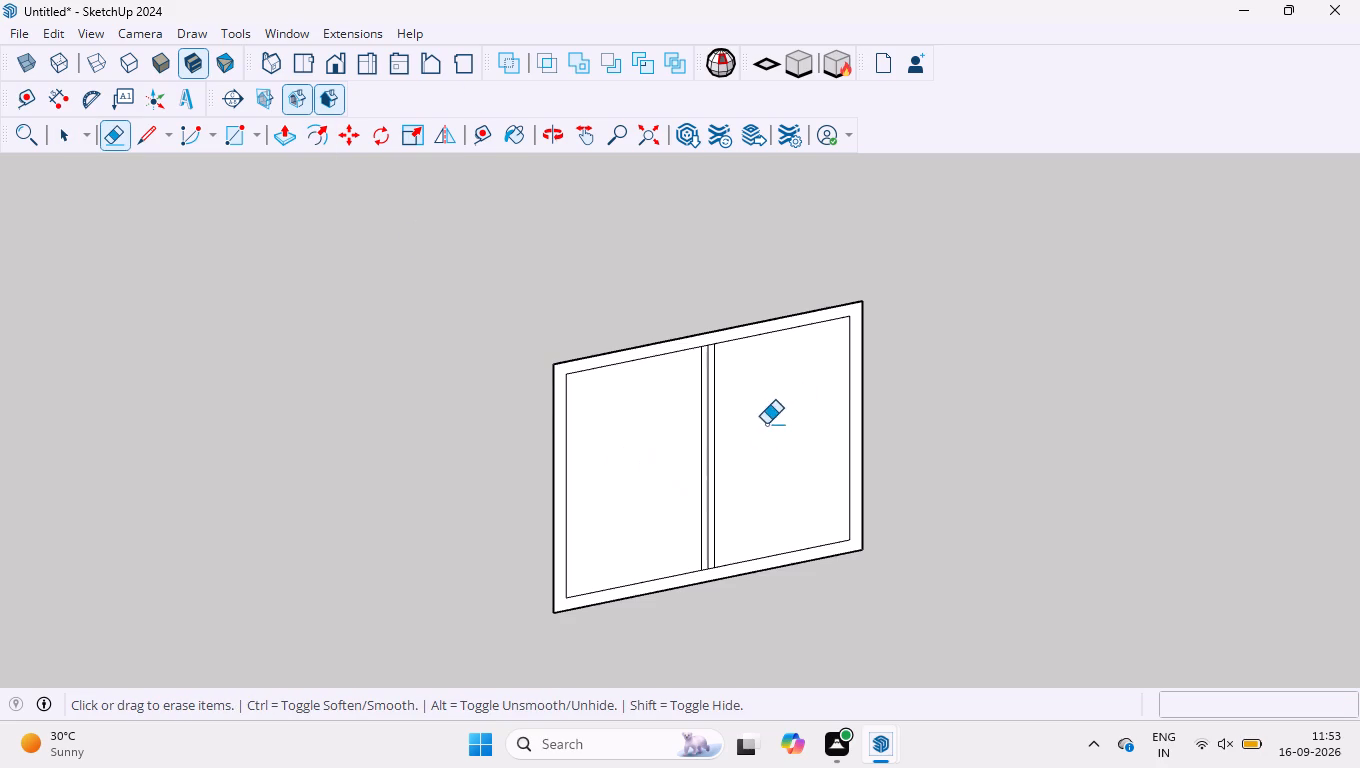
scroll(766, 424, "up", 4)
scroll(650, 293, "up", 15)
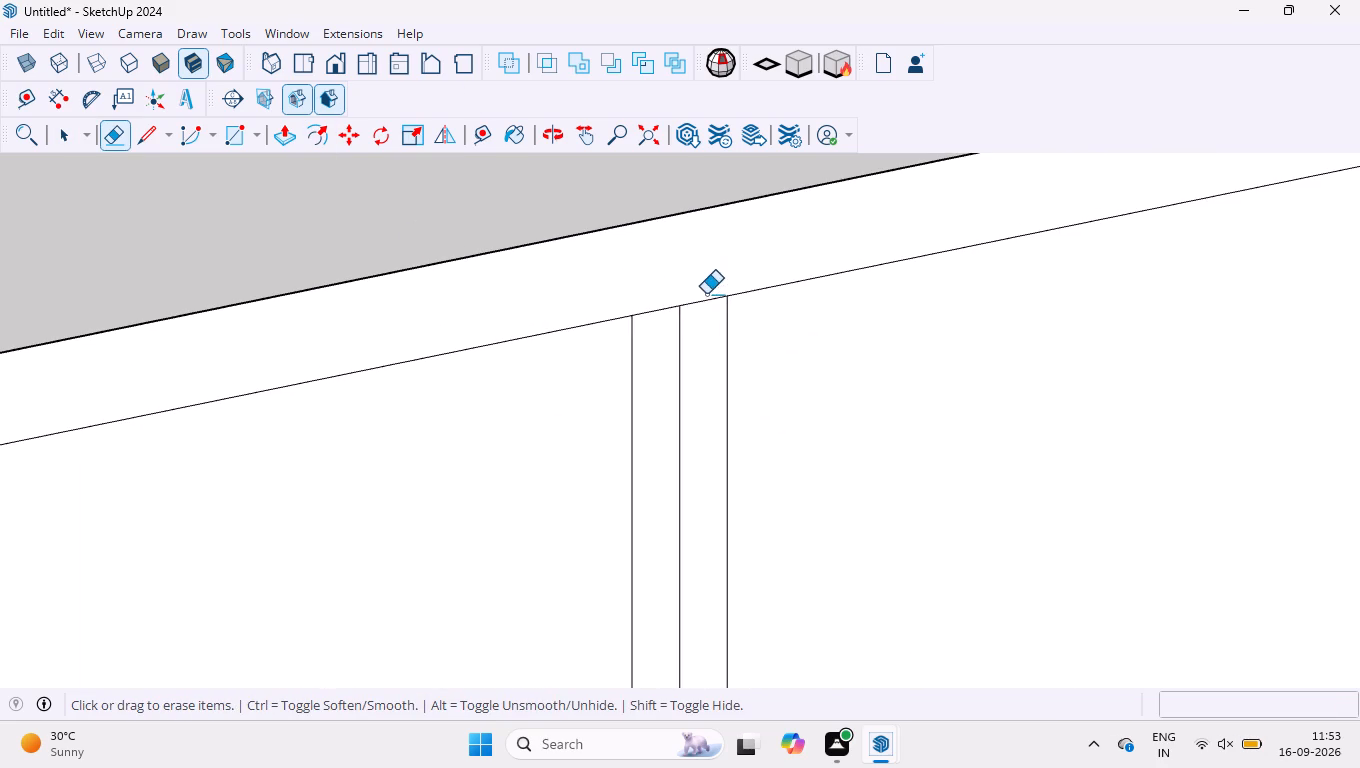
left_click_drag(706, 294, 650, 362)
left_click_drag(665, 294, 652, 344)
scroll(667, 318, "down", 9)
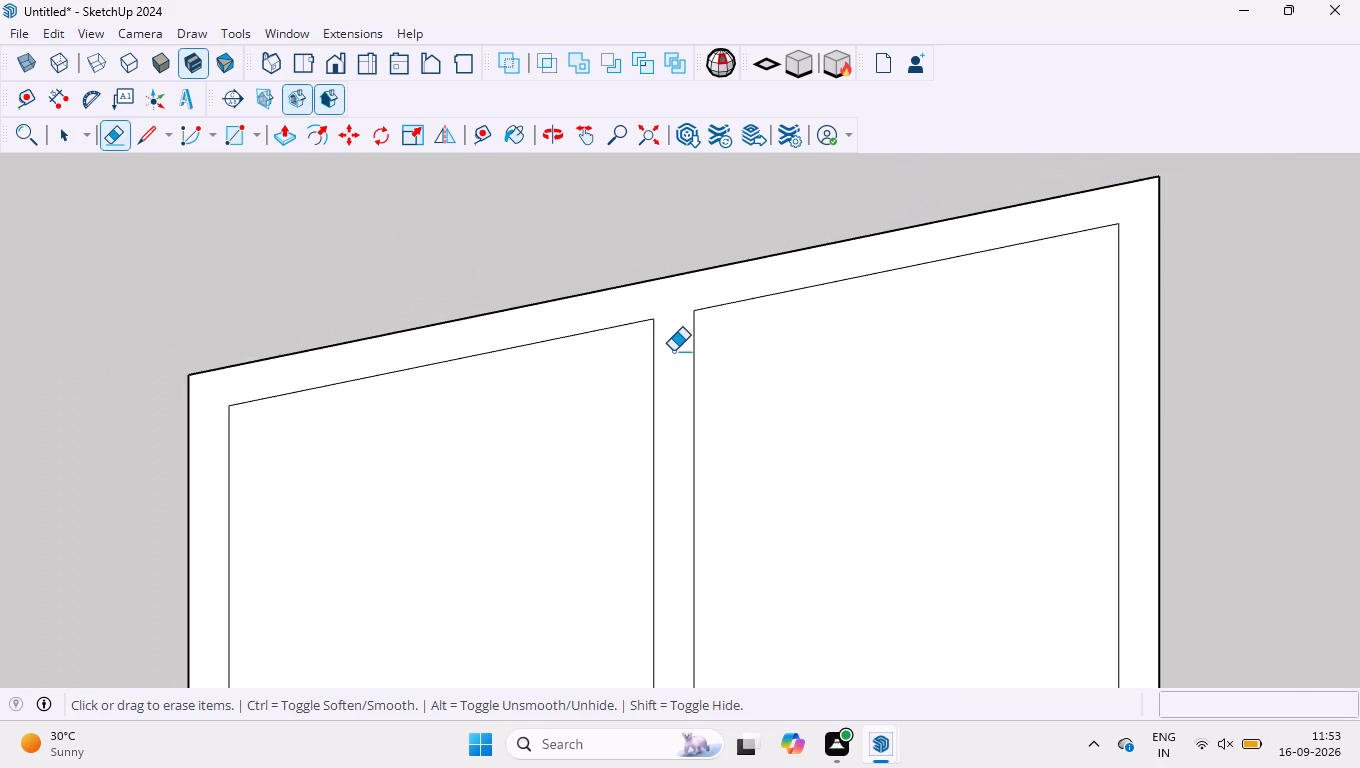
scroll(673, 351, "down", 10)
scroll(690, 637, "up", 12)
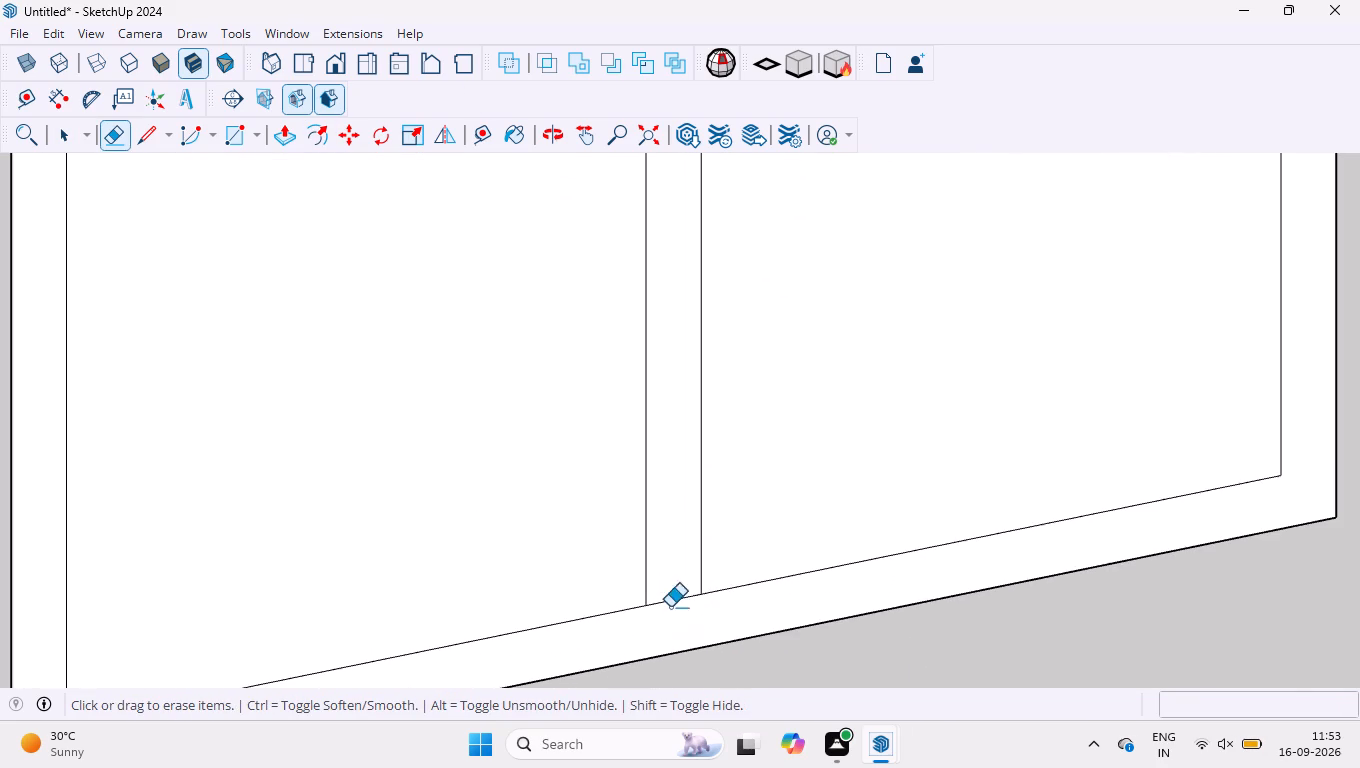
left_click_drag(682, 629, 674, 500)
key("space")
Delete the two pane faces between the frame border and the mullion, leaving both sides of the window open.
scroll(674, 500, "down", 9)
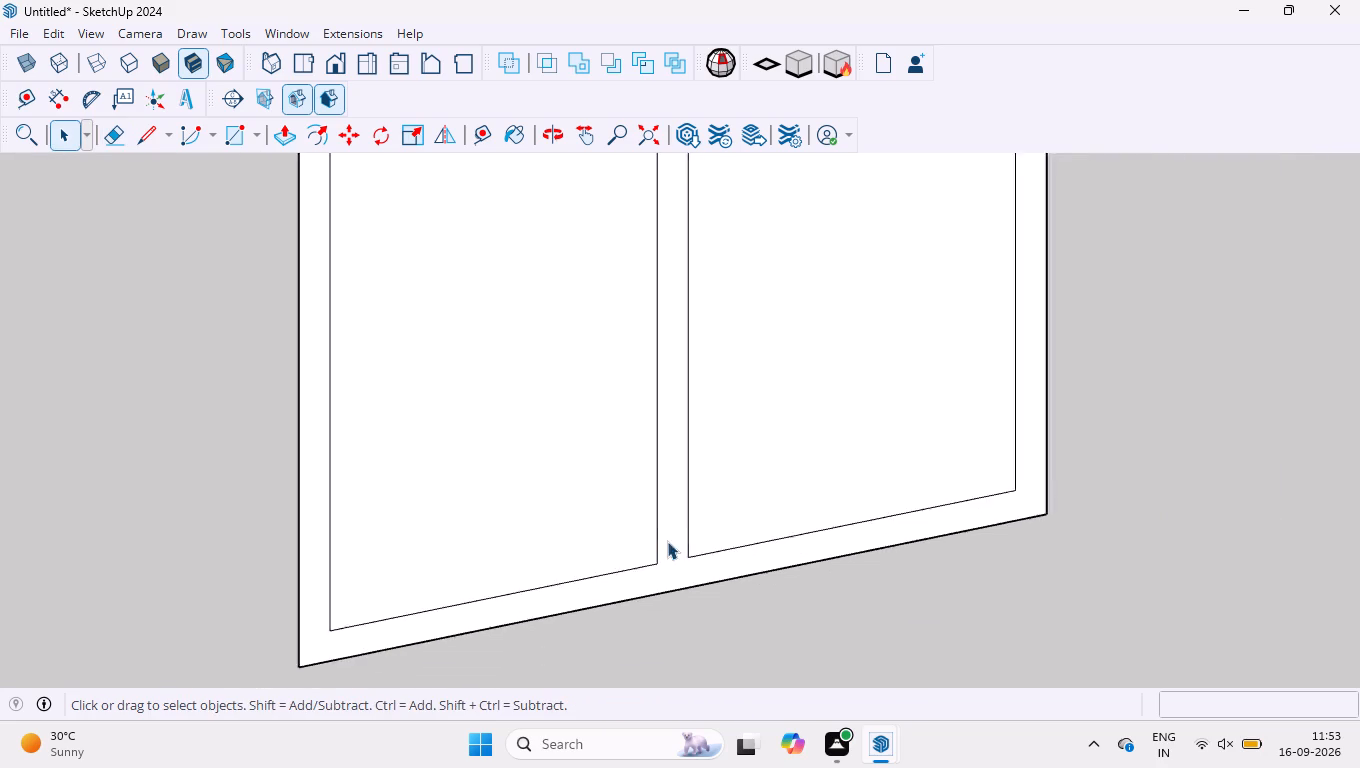
scroll(667, 541, "down", 8)
left_click(580, 483)
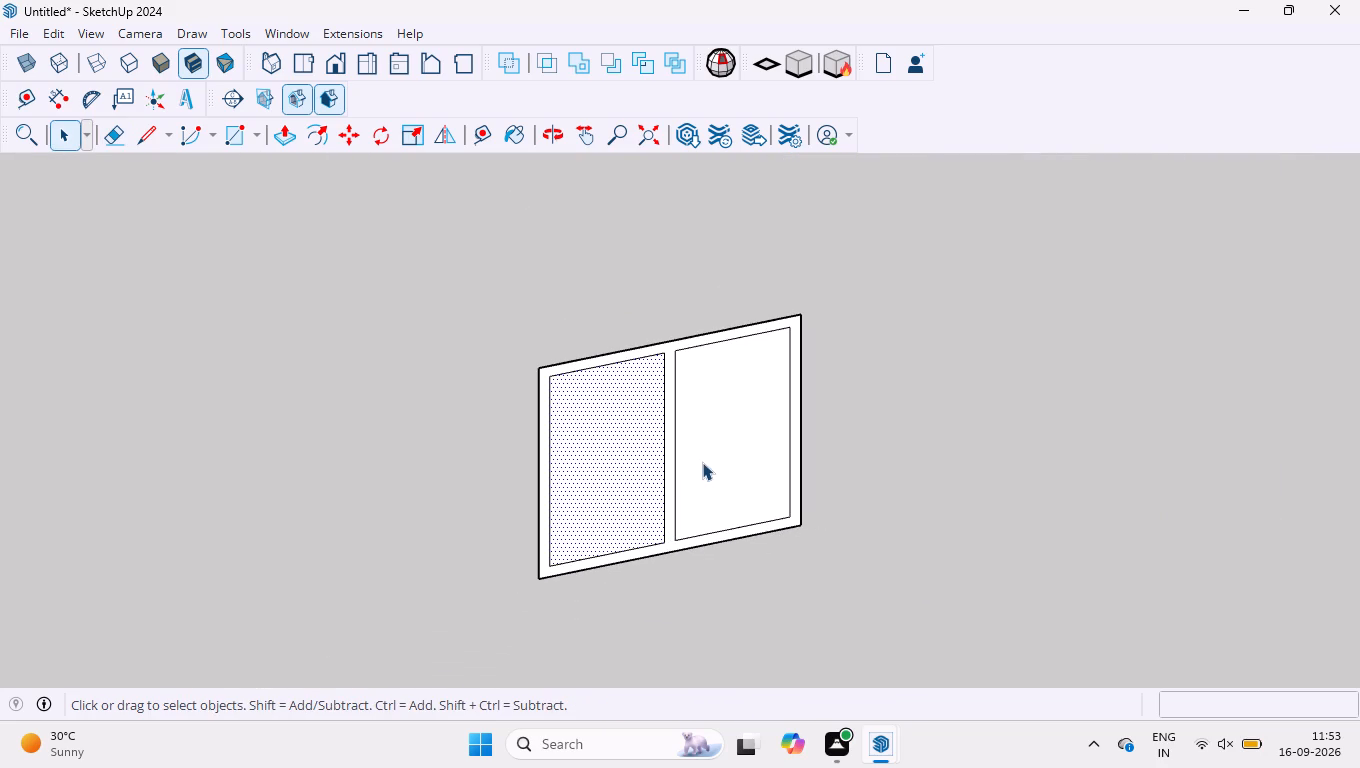
left_click(704, 457, "ctrl")
key("Delete")
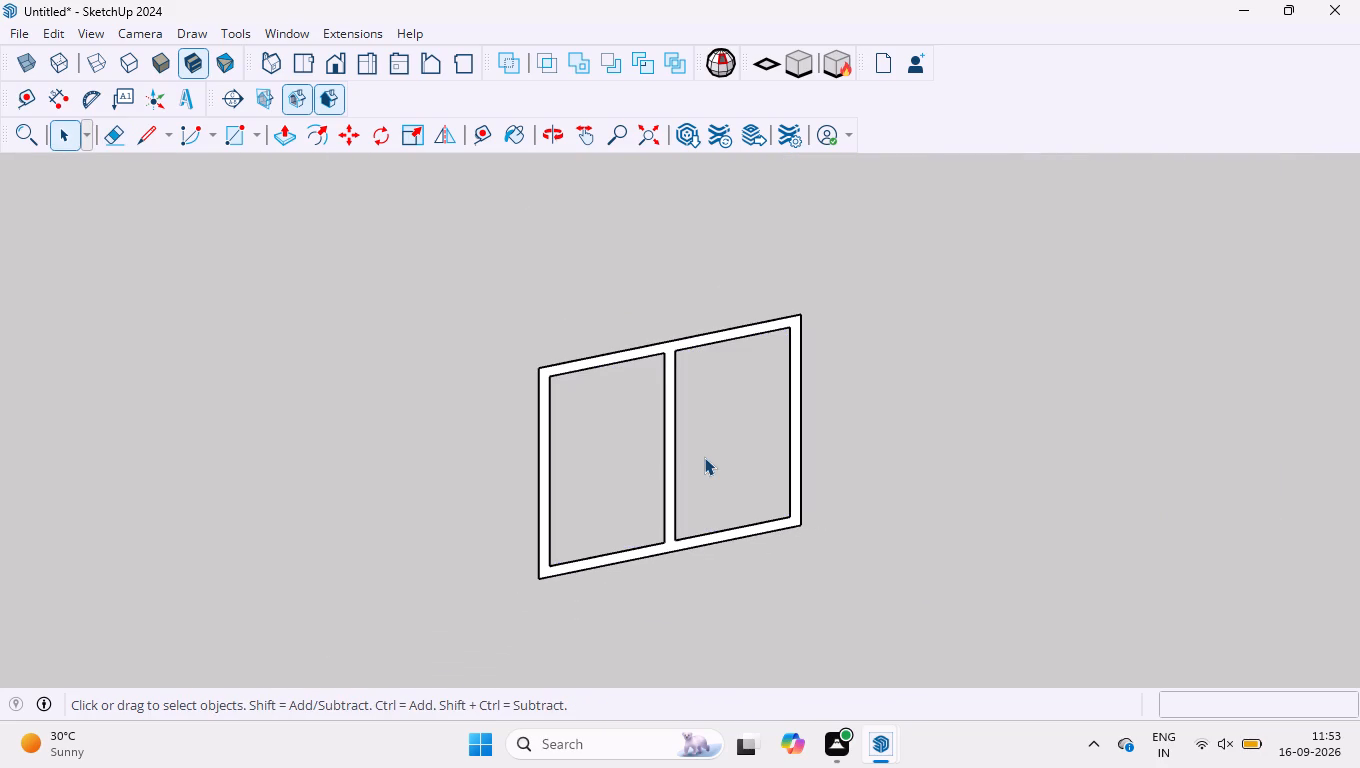
Extrude the window frame and mullion face 50 mm with Push/Pull.
left_click(287, 142)
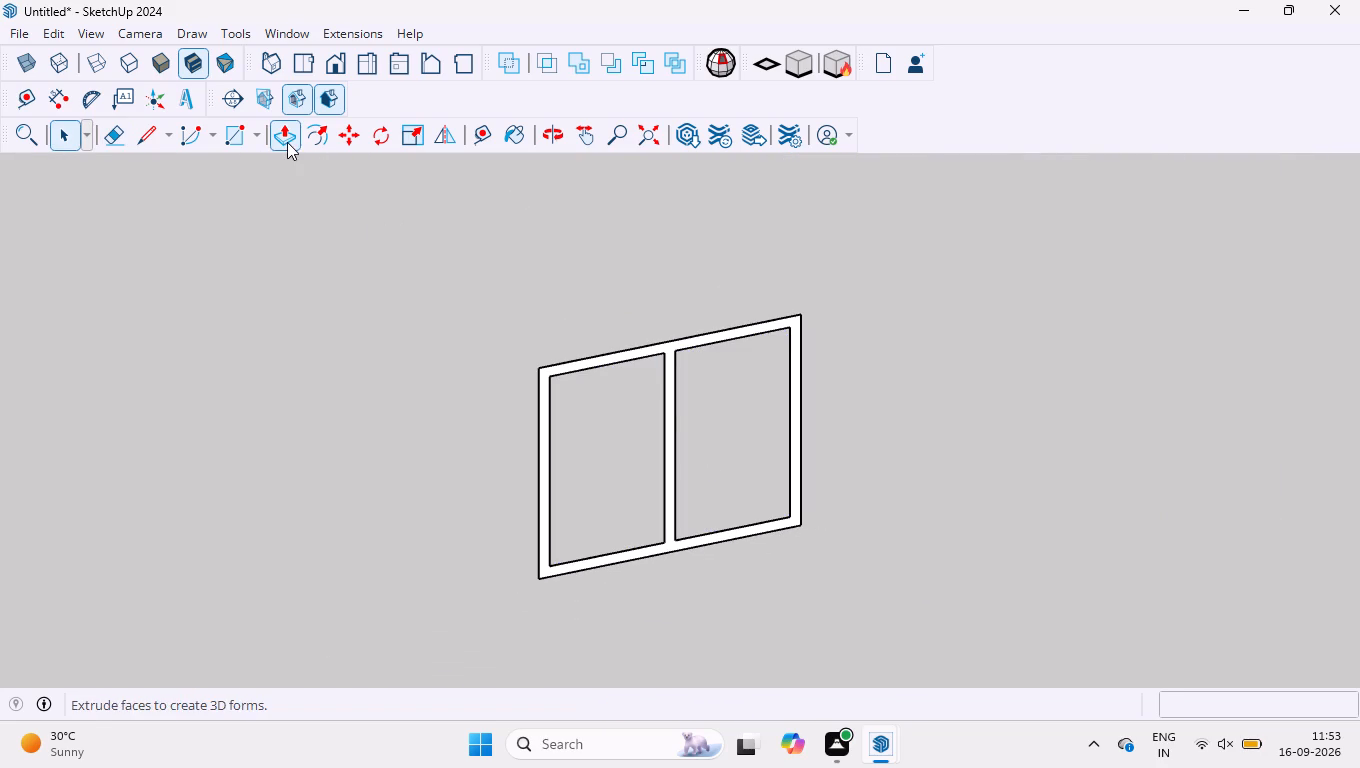
scroll(671, 361, "up", 4)
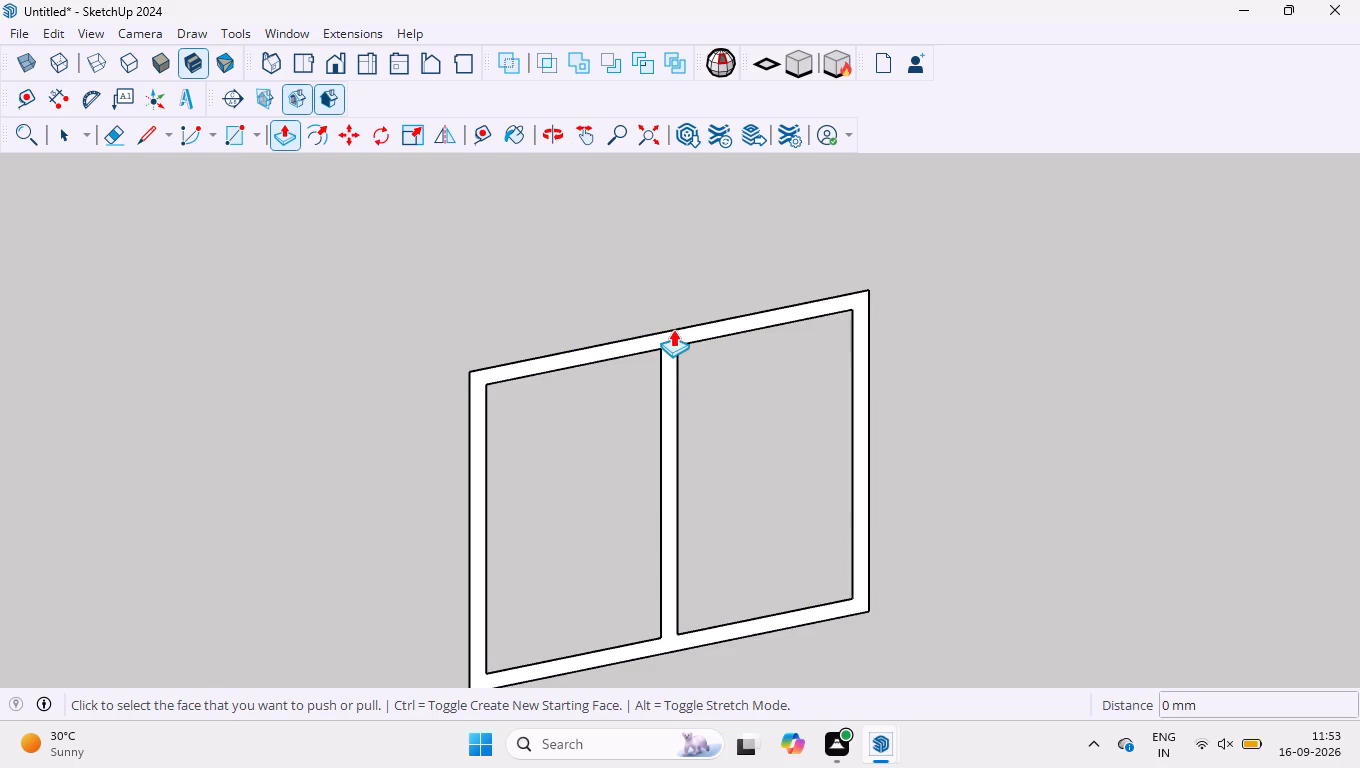
left_click(672, 337)
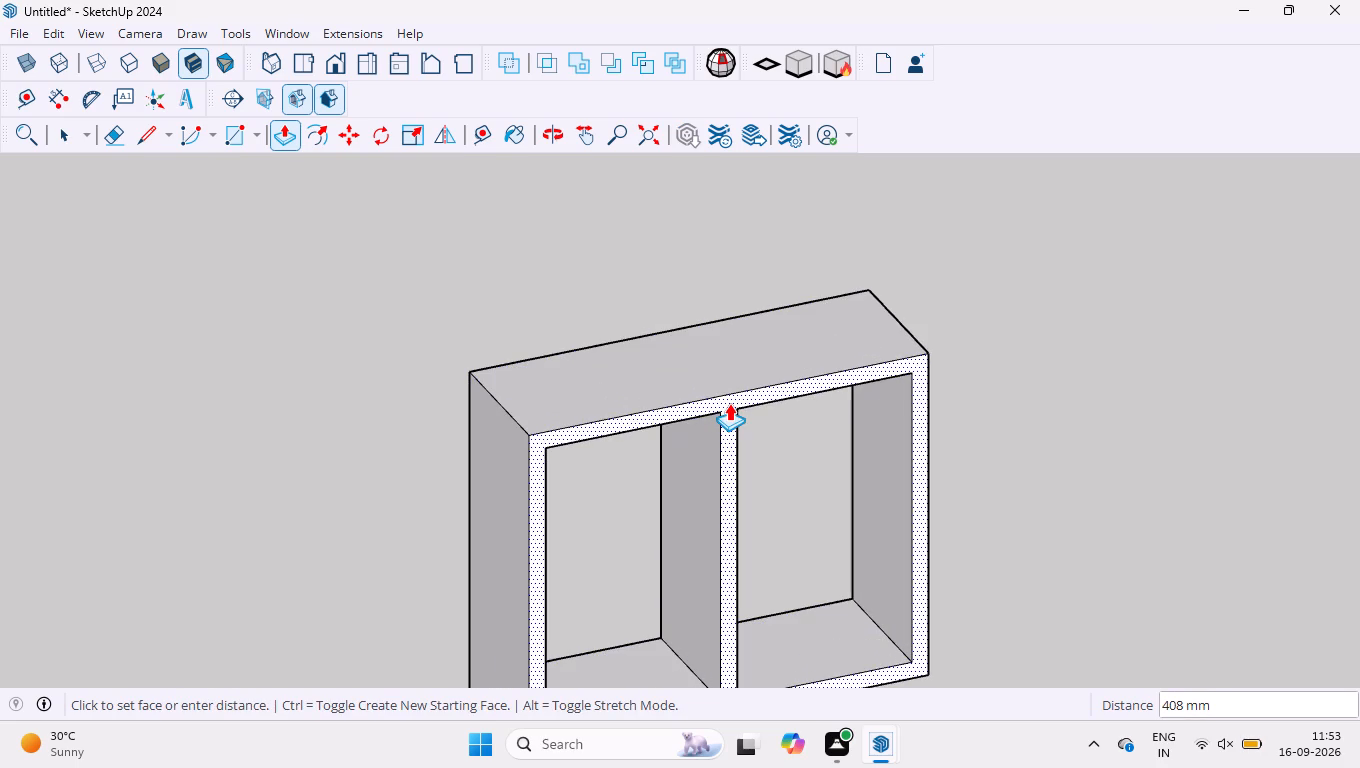
type("50")
key("Return")
key("Return")
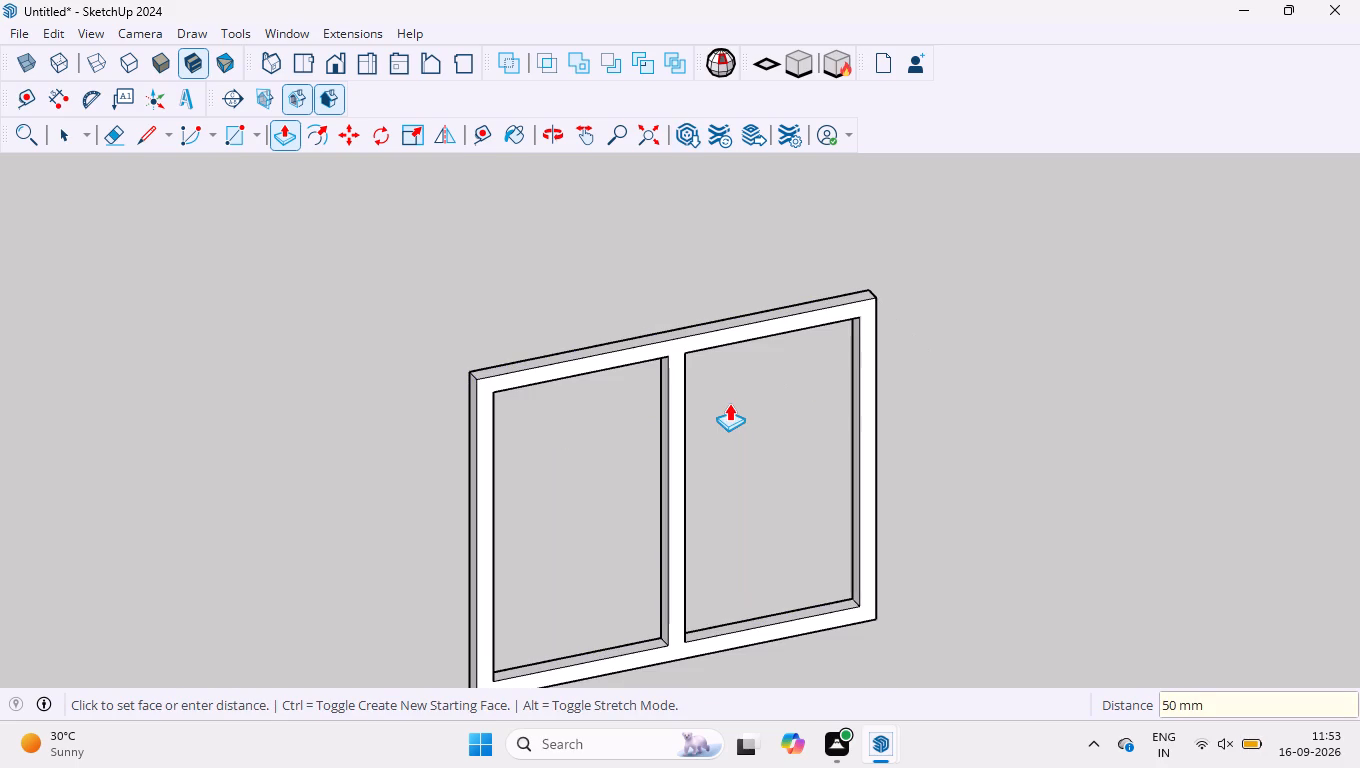
Make the whole extruded window frame, including its mullion, into a group.
key("space")
scroll(729, 386, "down", 5)
left_click_drag(493, 294, 969, 706)
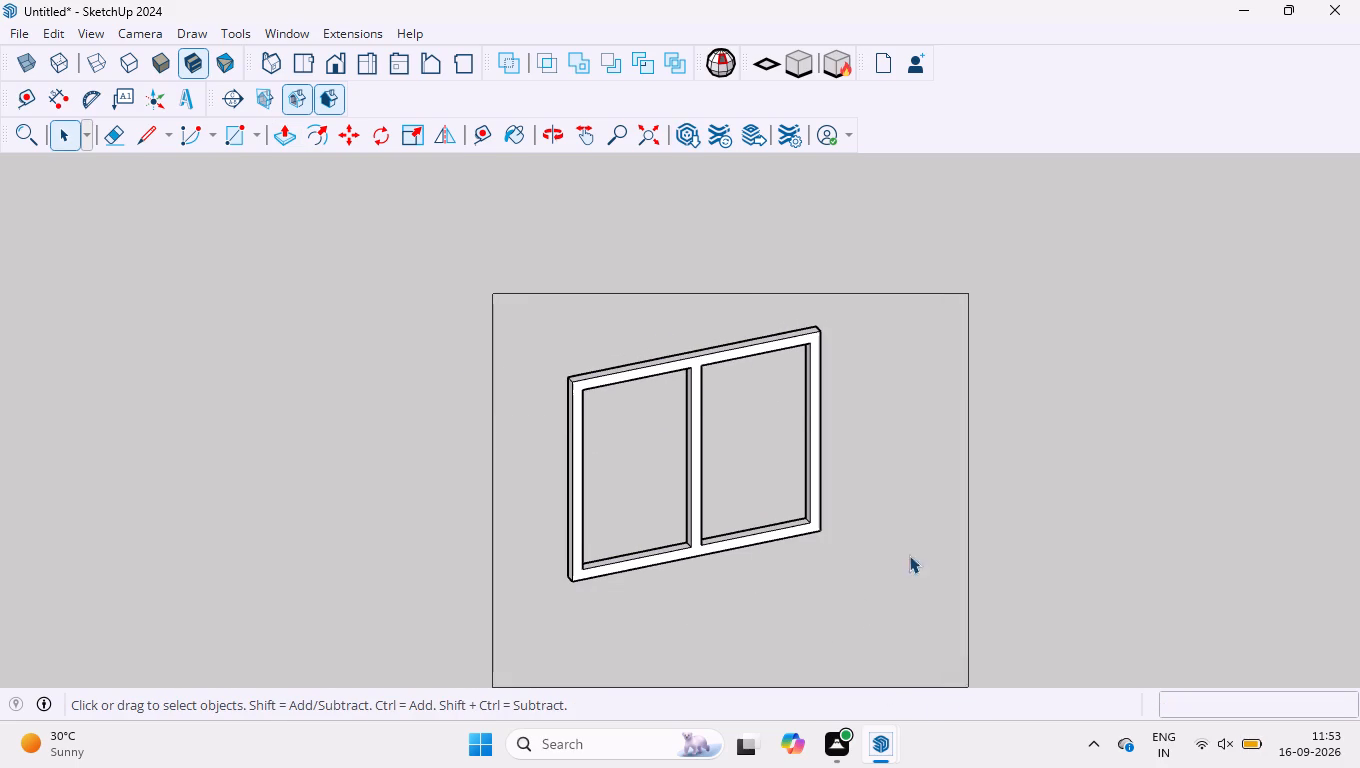
right_click(743, 349)
left_click(797, 532)
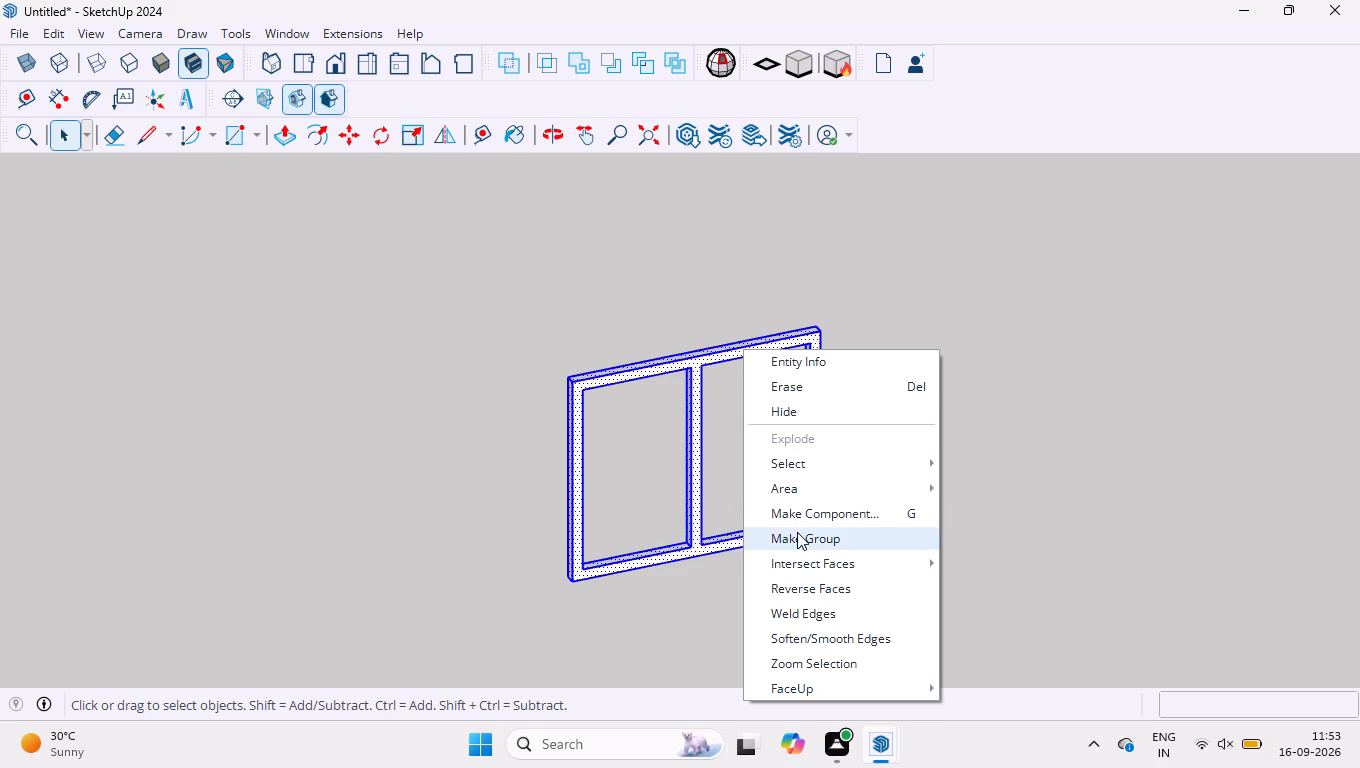
left_click(669, 326)
left_click(684, 363)
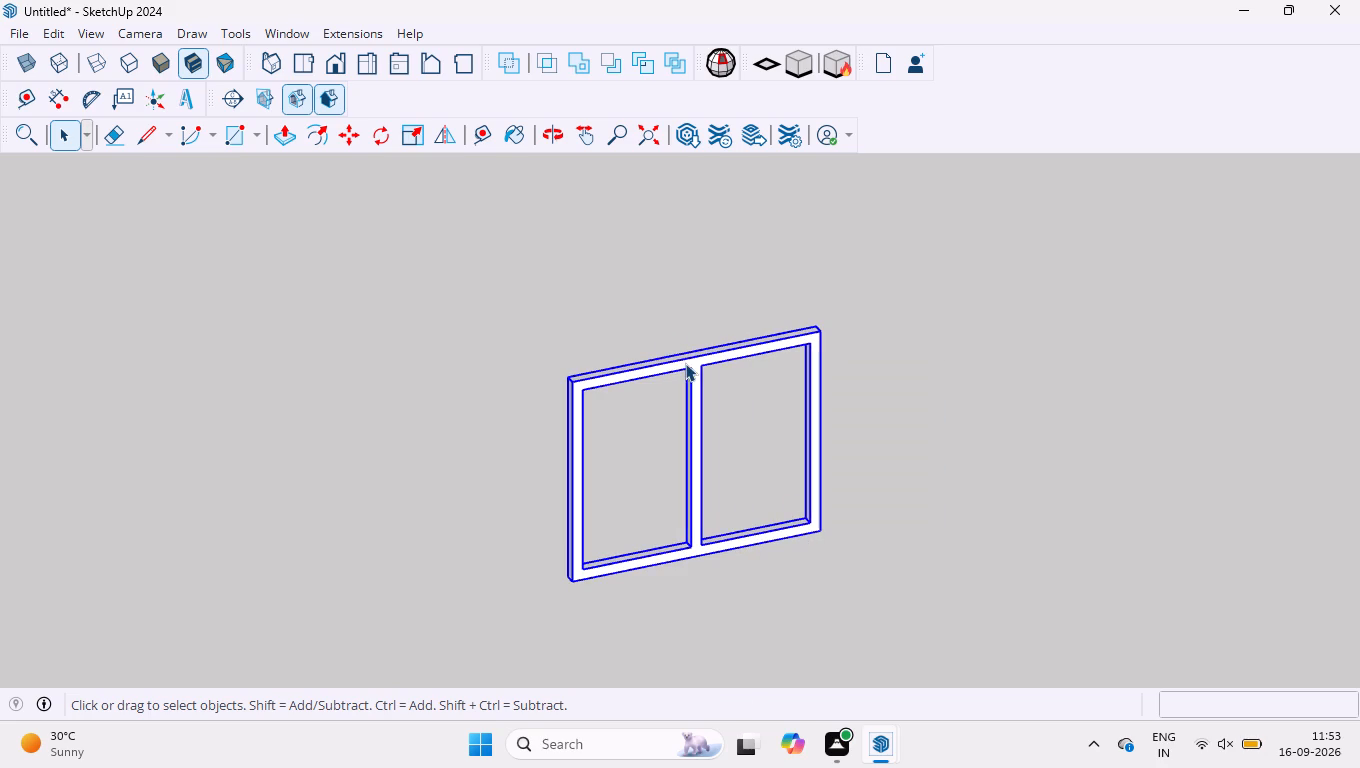
left_click(703, 288)
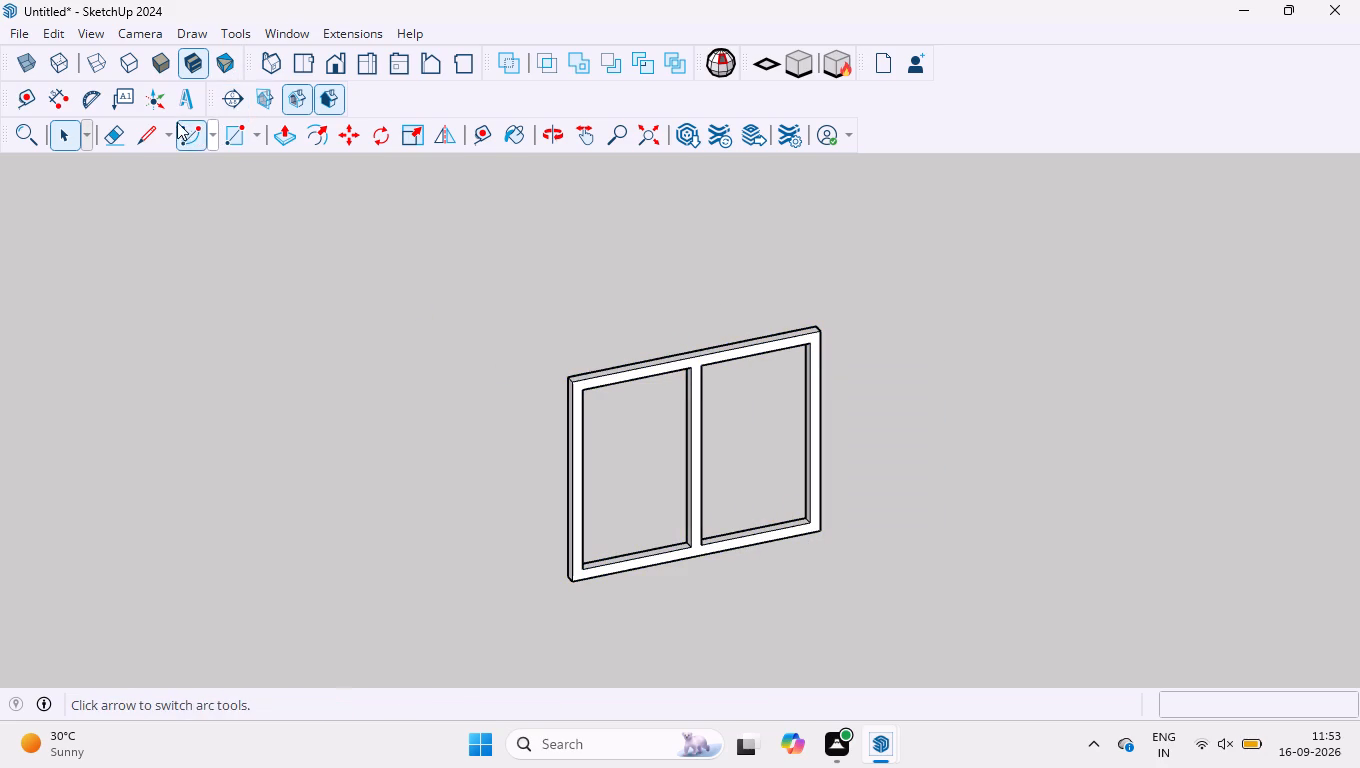
Draw a 900 × 525 mm rectangle in one frame opening and a matching rectangle filling the other as glass panes.
left_click(237, 143)
scroll(819, 561, "up", 3)
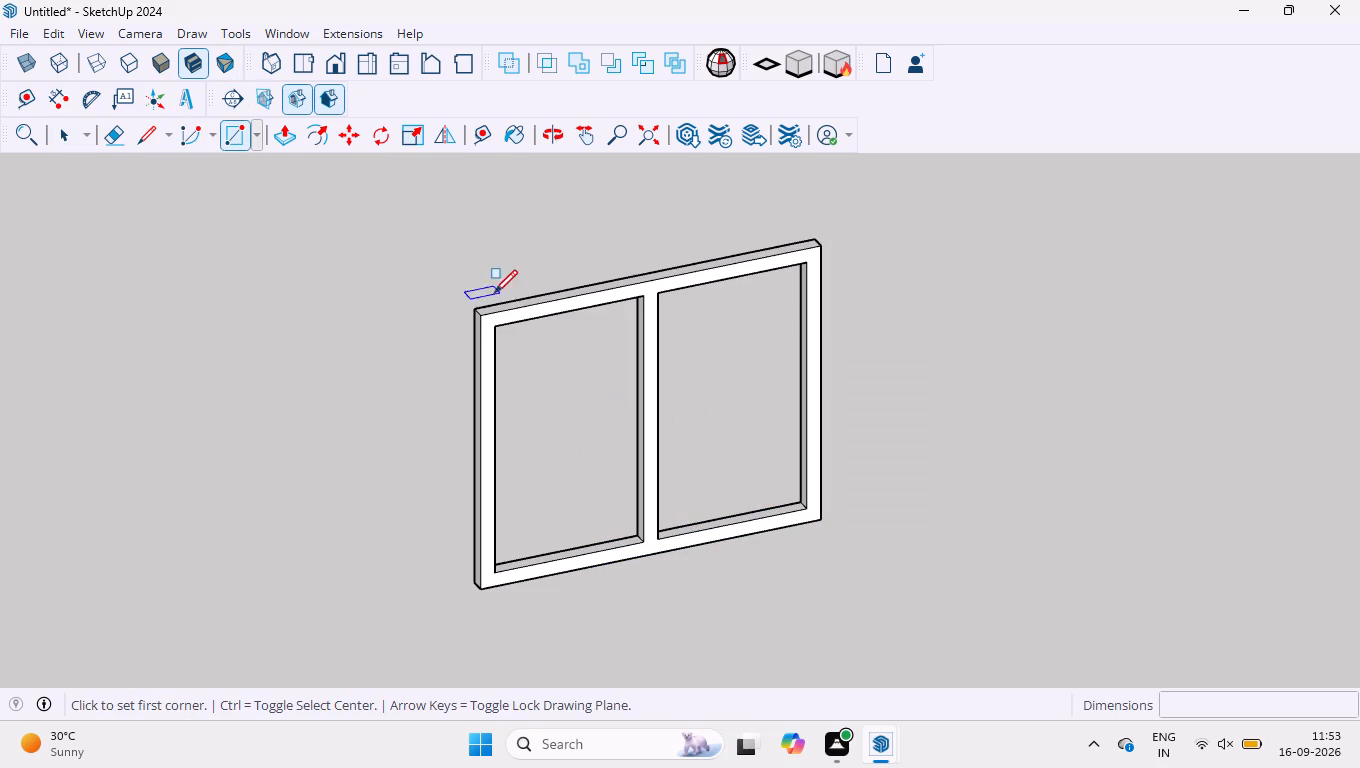
left_click(490, 329)
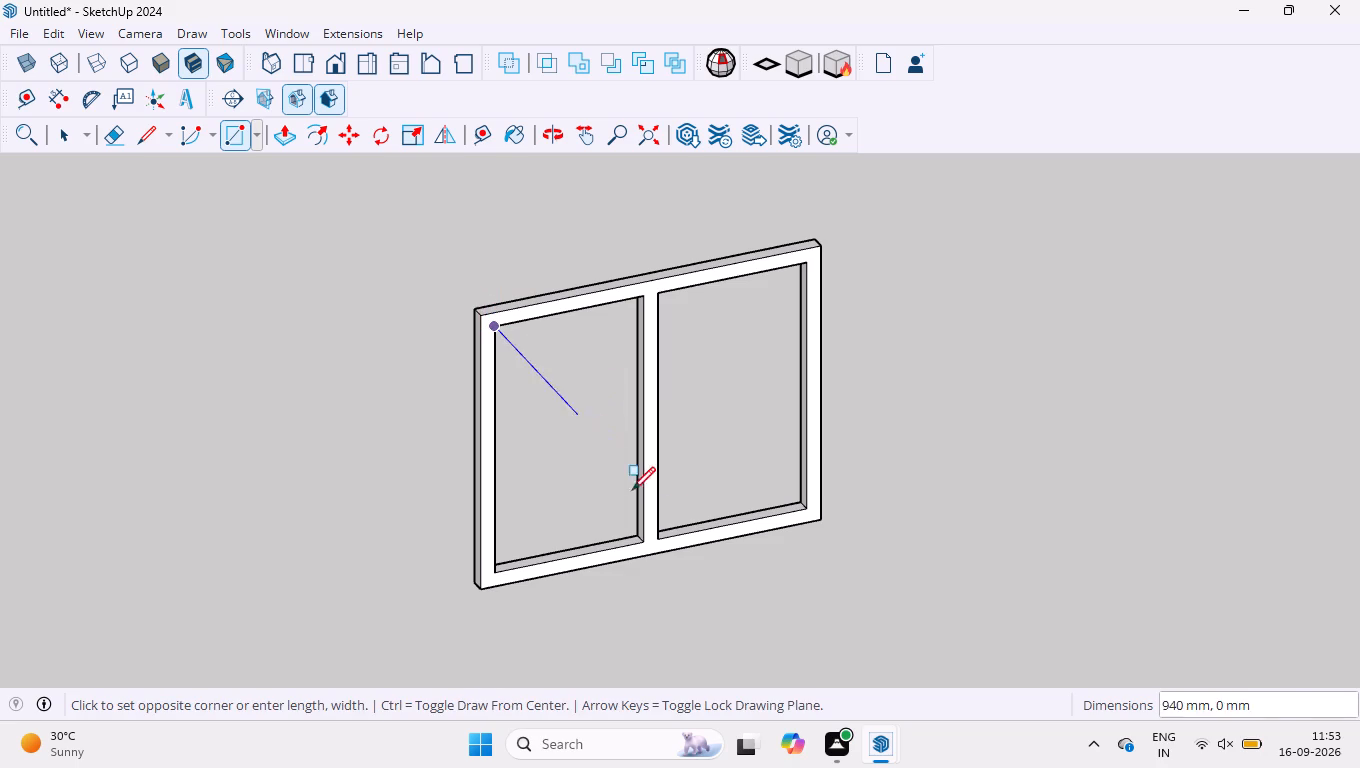
left_click(642, 542)
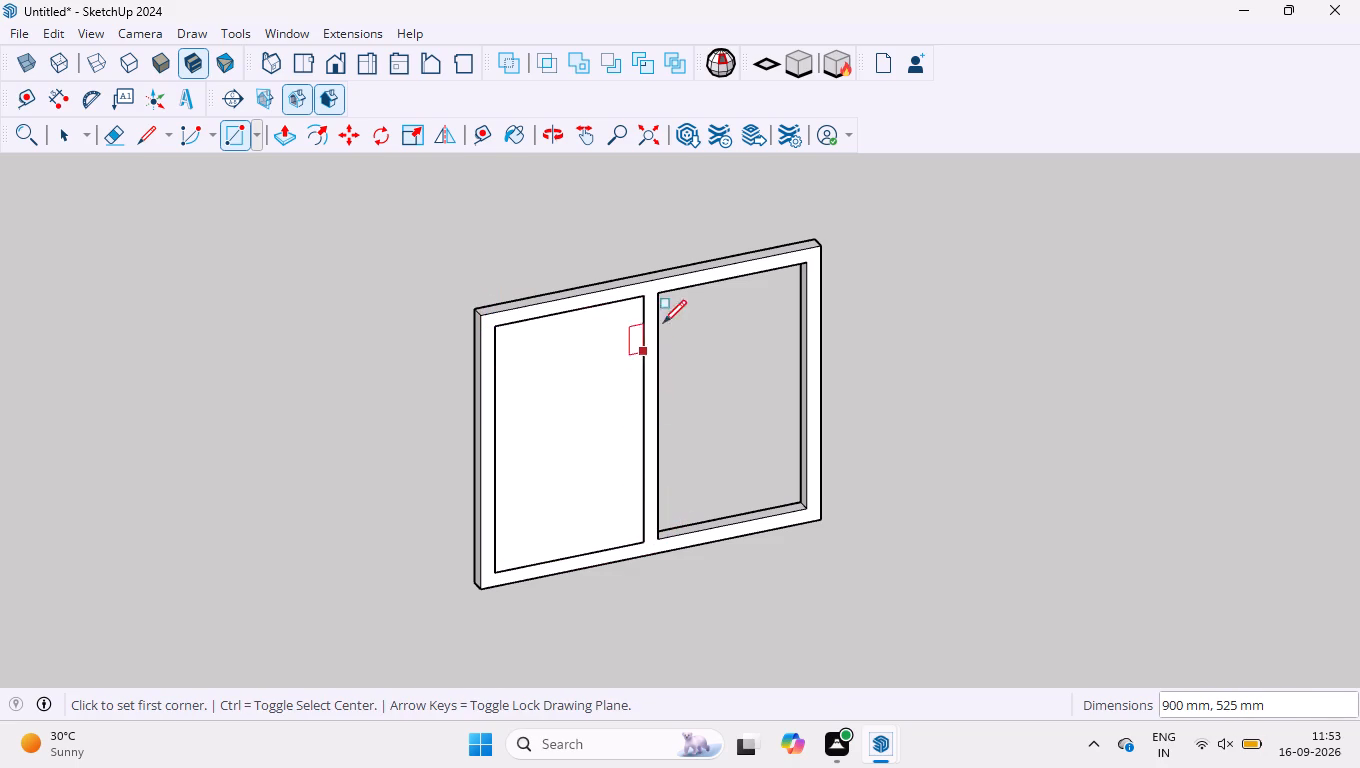
left_click(664, 292)
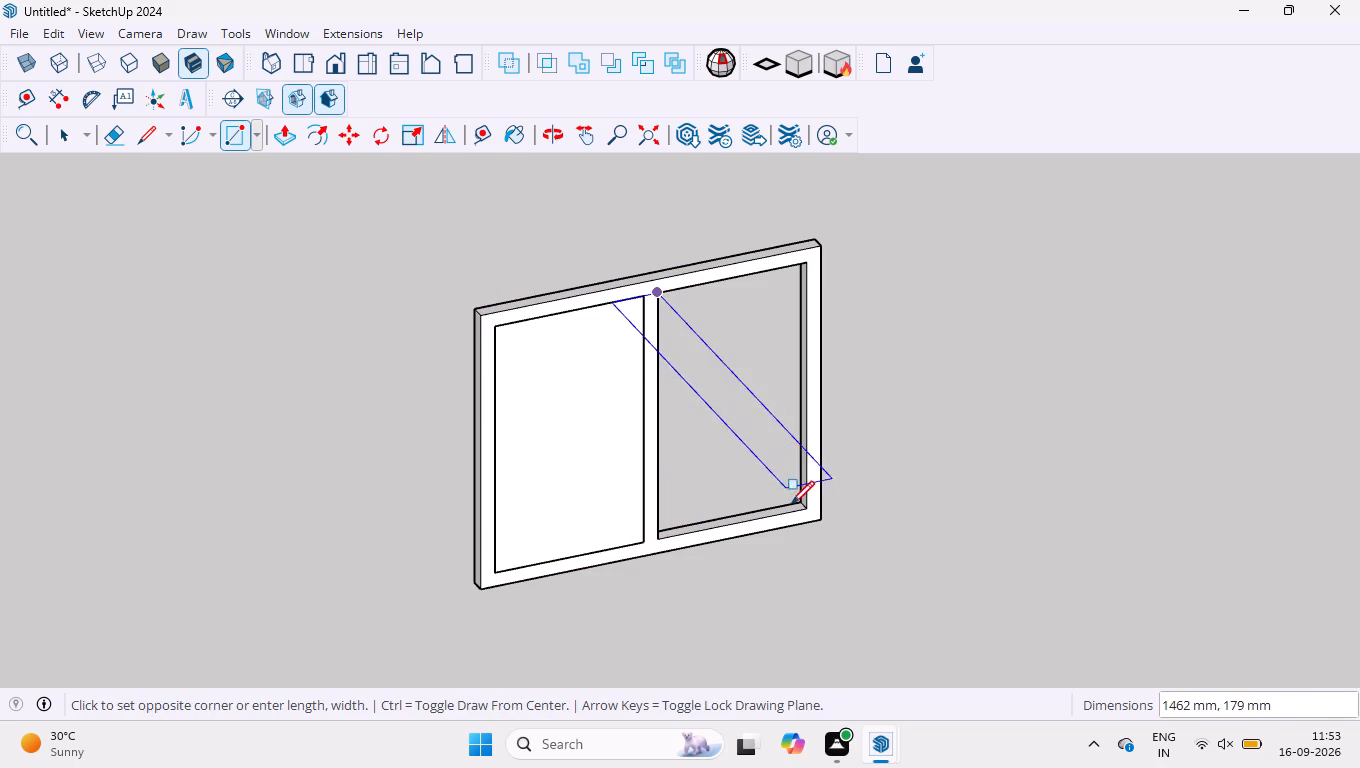
left_click(807, 508)
key("space")
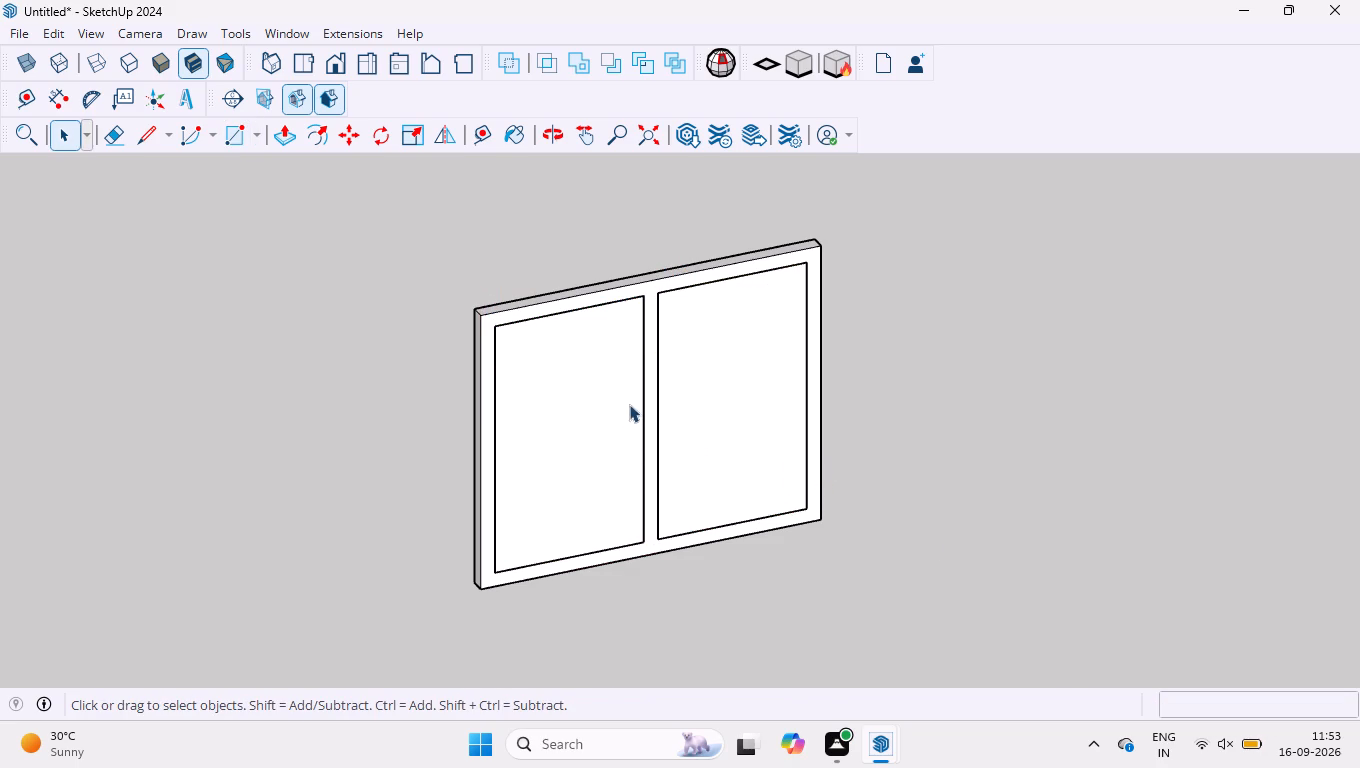
Move both pane faces together 25 mm along the red axis, into the middle of the frame's depth.
left_click(595, 400)
left_click(748, 393, "ctrl")
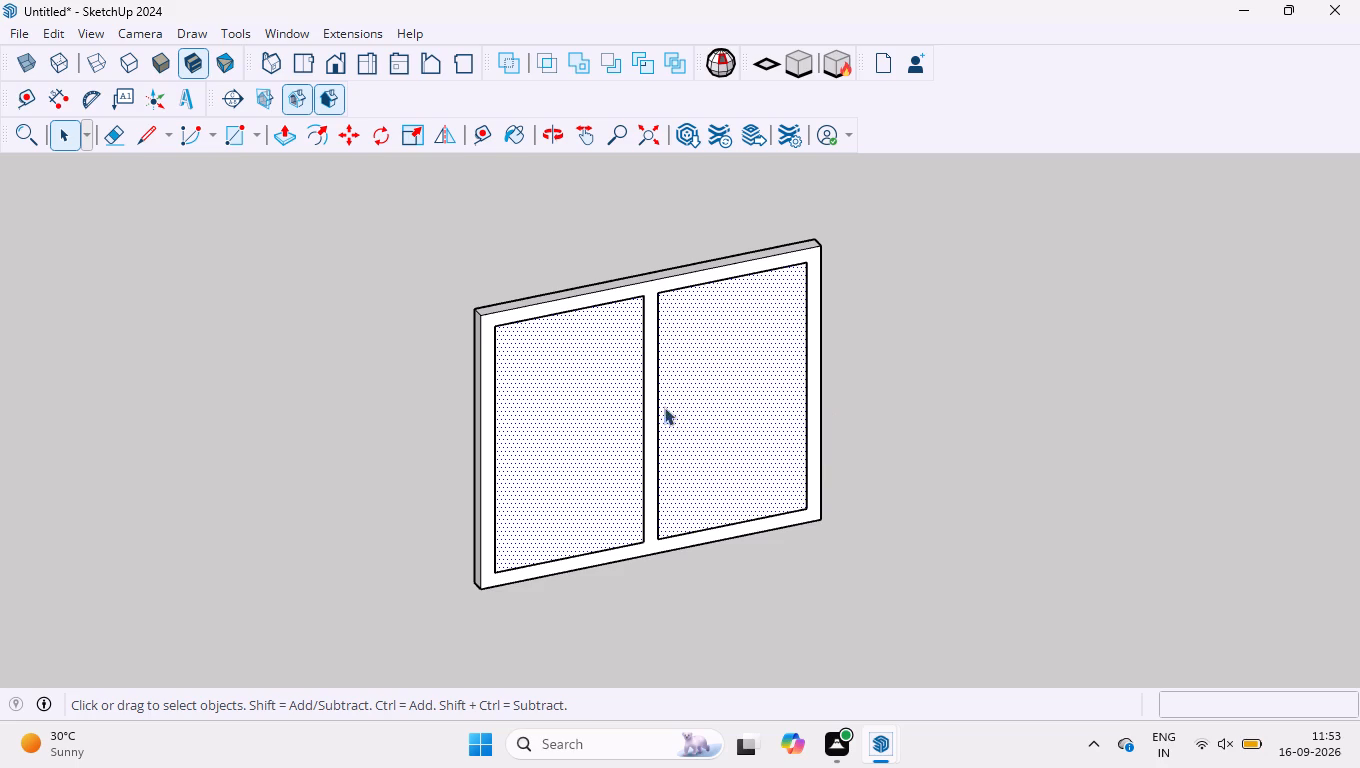
left_click(349, 135)
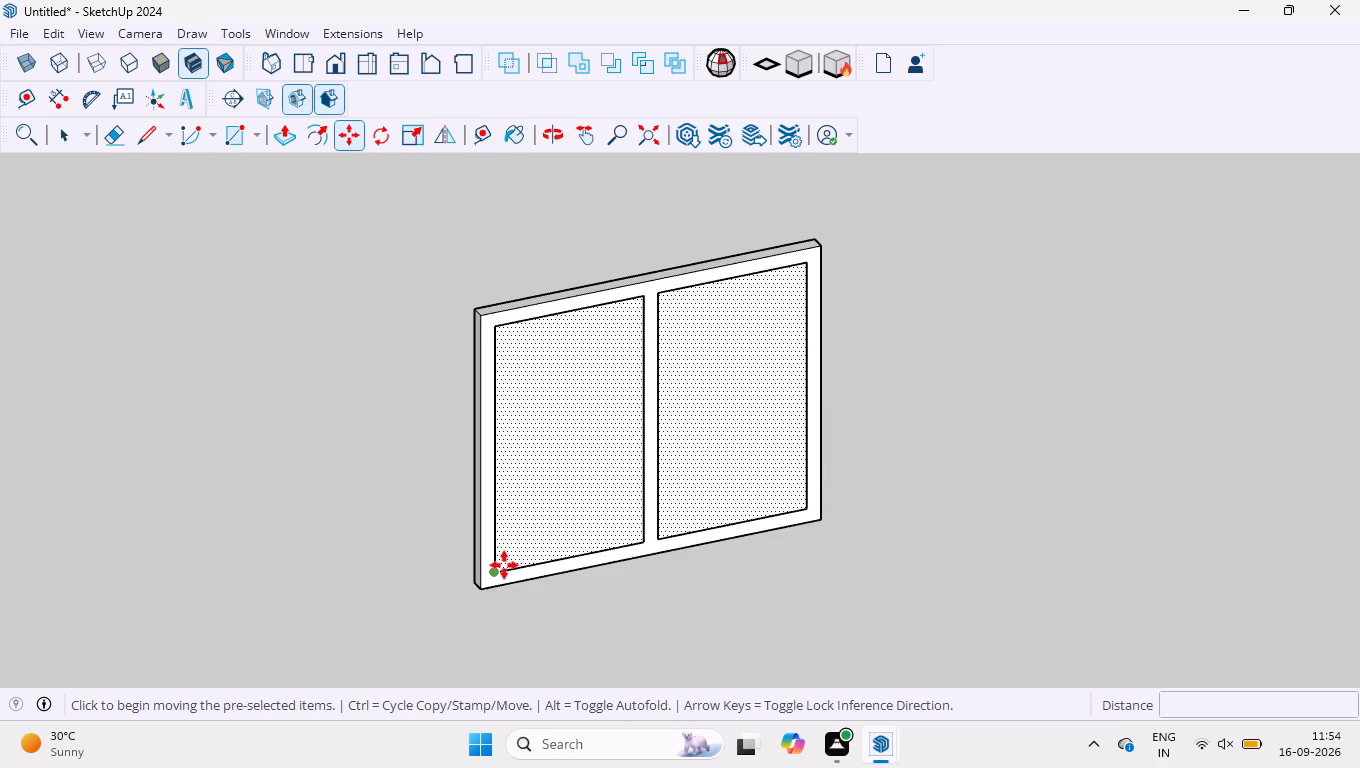
left_click(496, 569)
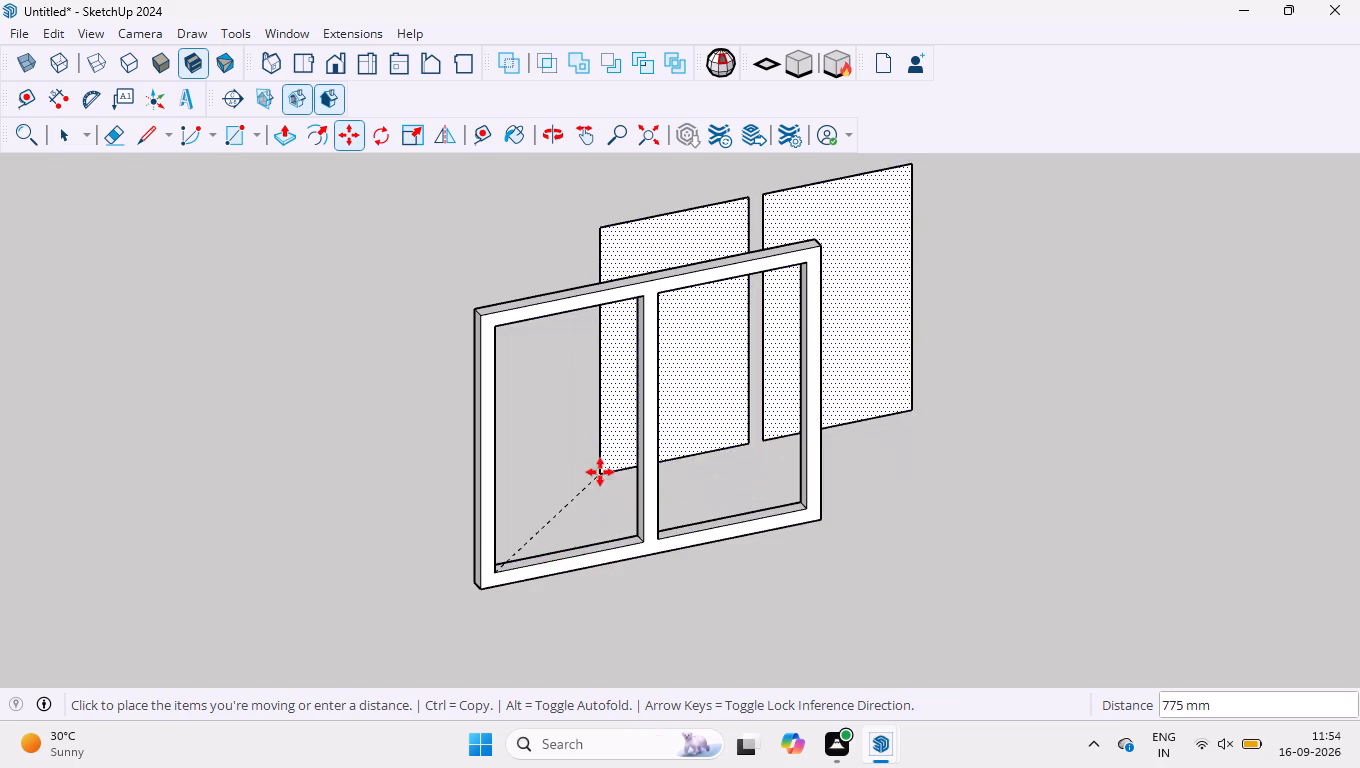
middle_click_drag(600, 471, 423, 561)
scroll(438, 488, "up", 5)
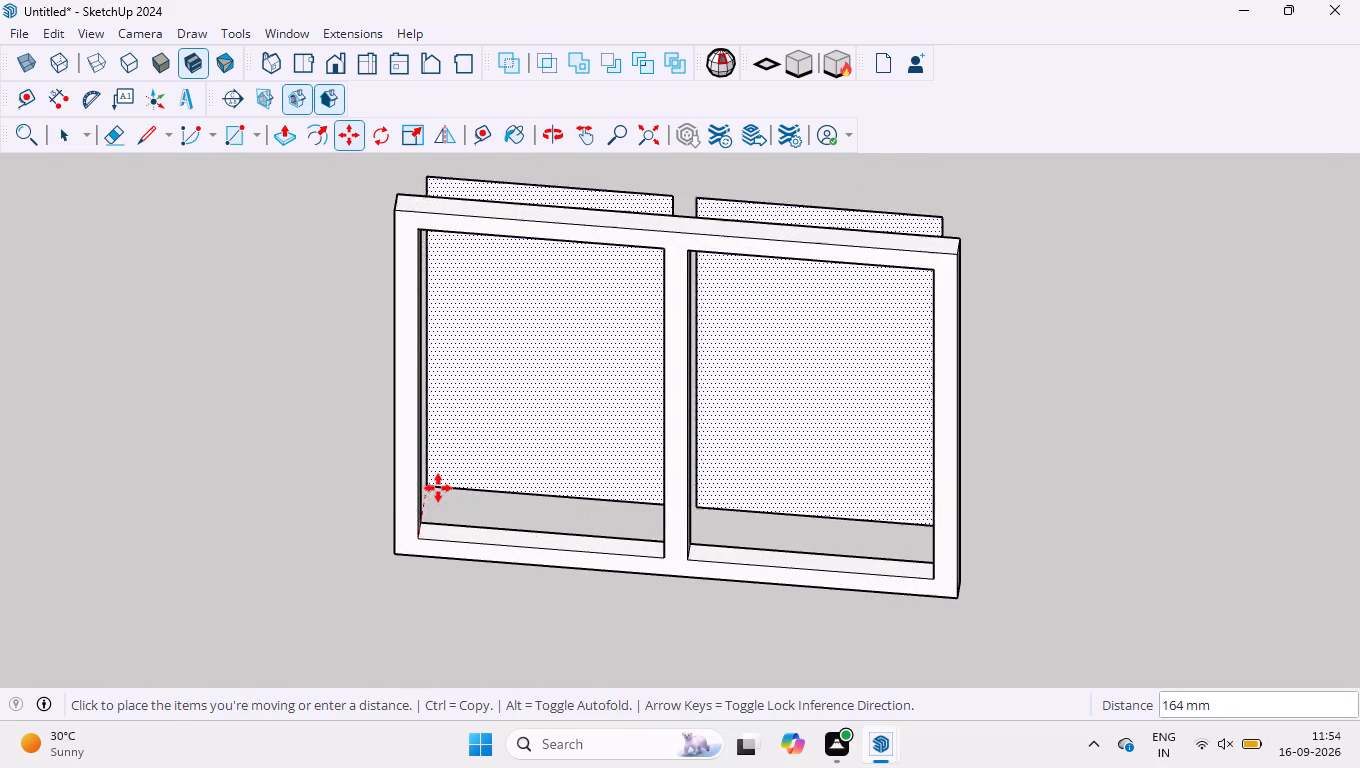
scroll(438, 488, "up", 18)
scroll(438, 531, "down", 5)
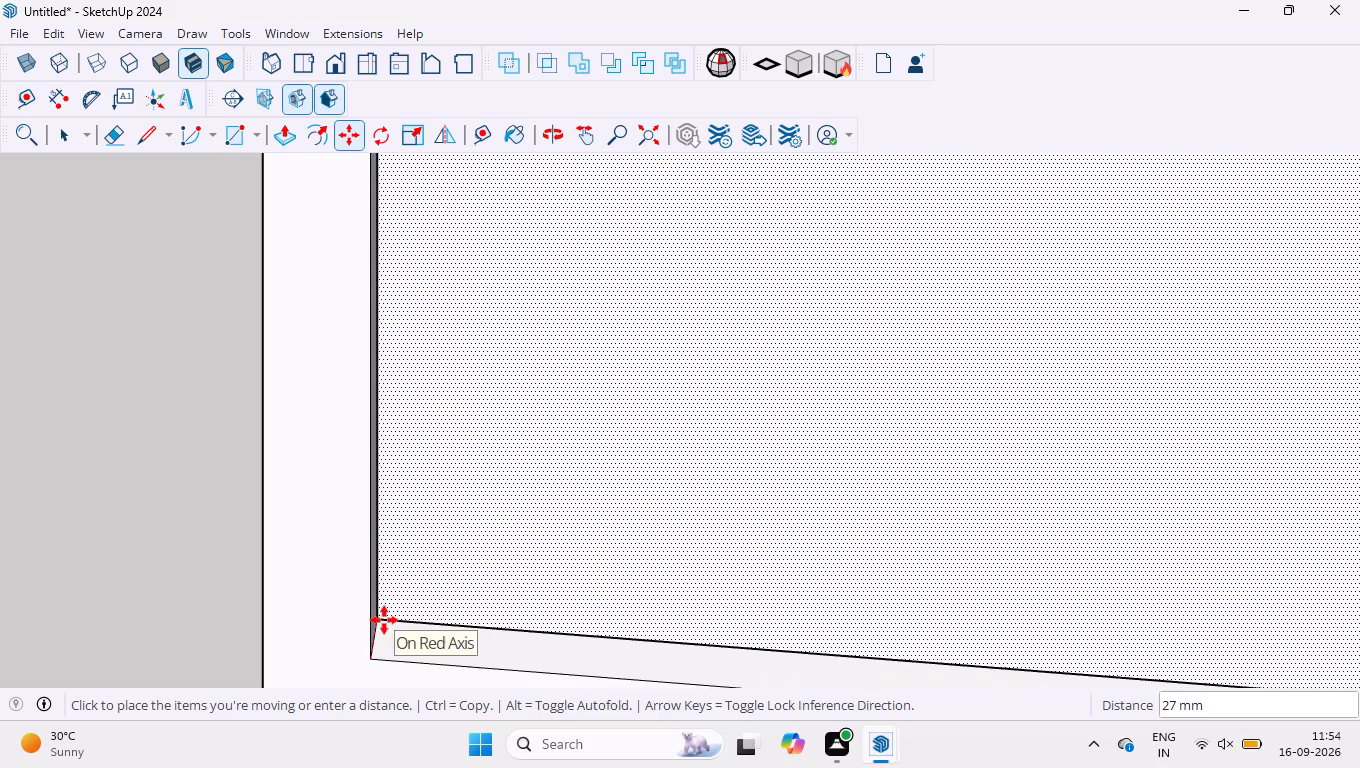
middle_click_drag(447, 606, 293, 617)
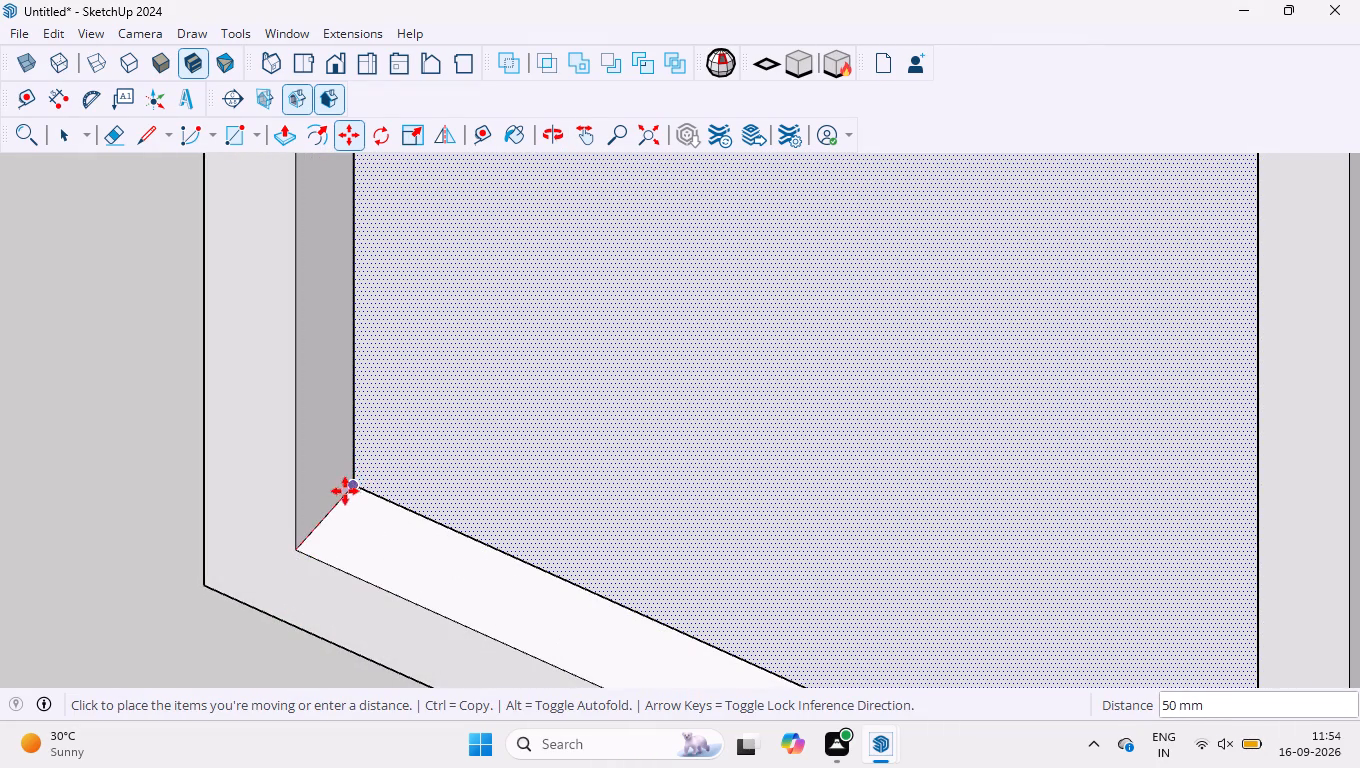
left_click(323, 509)
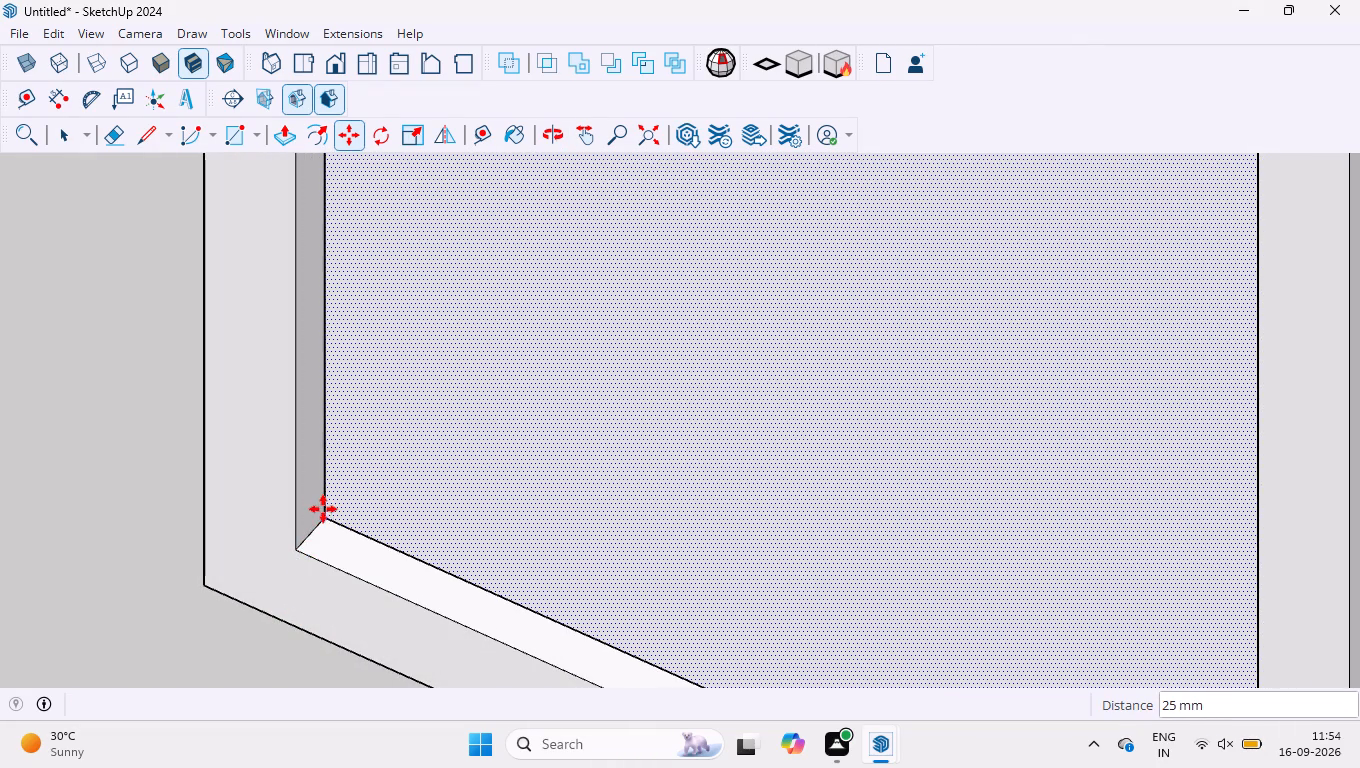
scroll(431, 418, "down", 10)
scroll(530, 559, "down", 8)
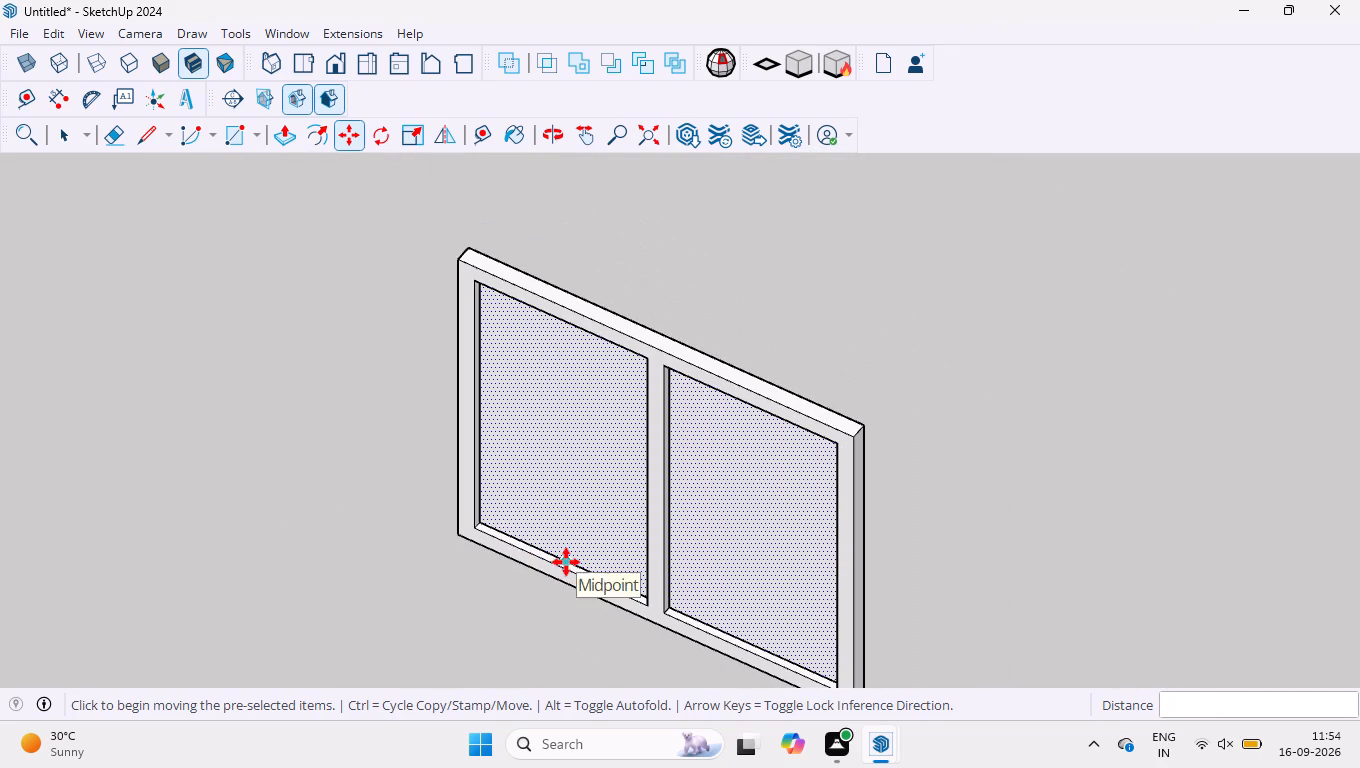
key("space")
Paint both window panes with the blue Translucent Glass Gold material.
middle_click_drag(391, 512, 690, 415)
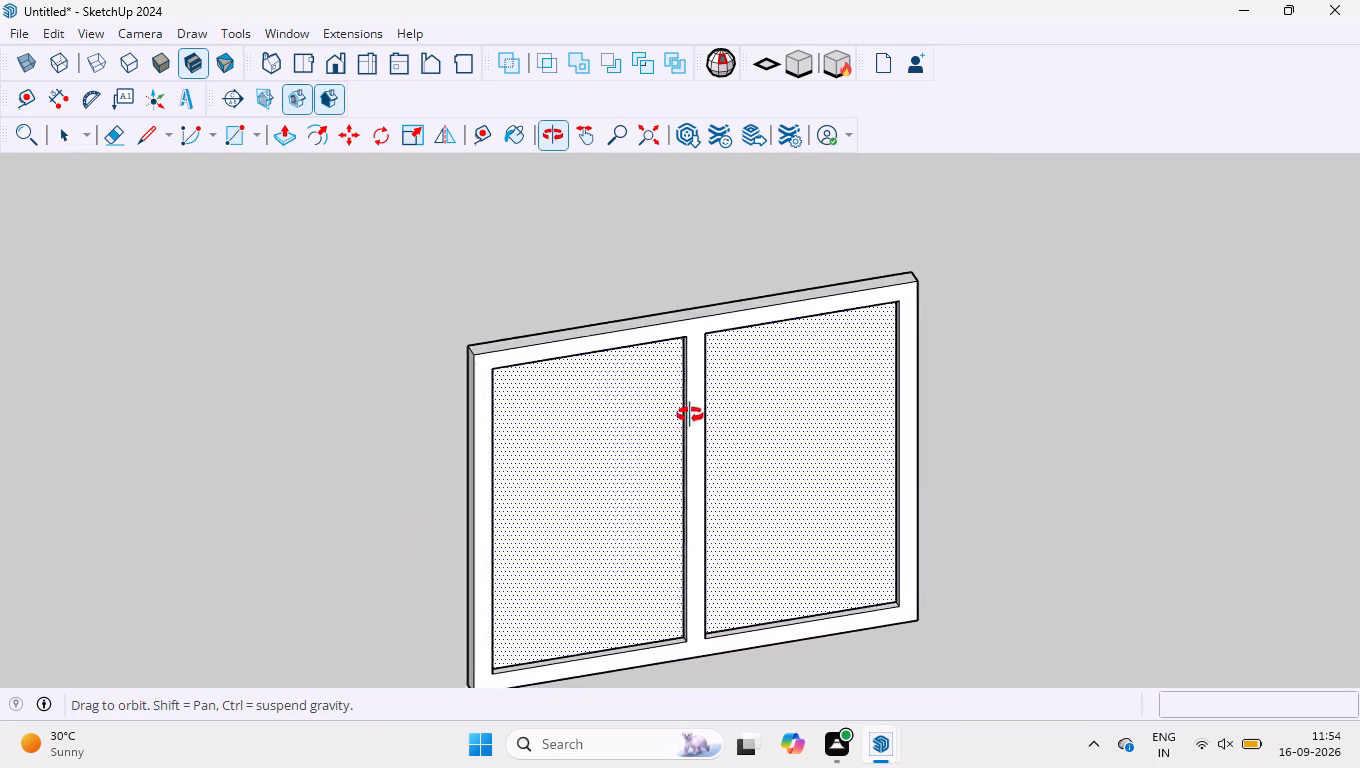
middle_click_drag(690, 415, 654, 333)
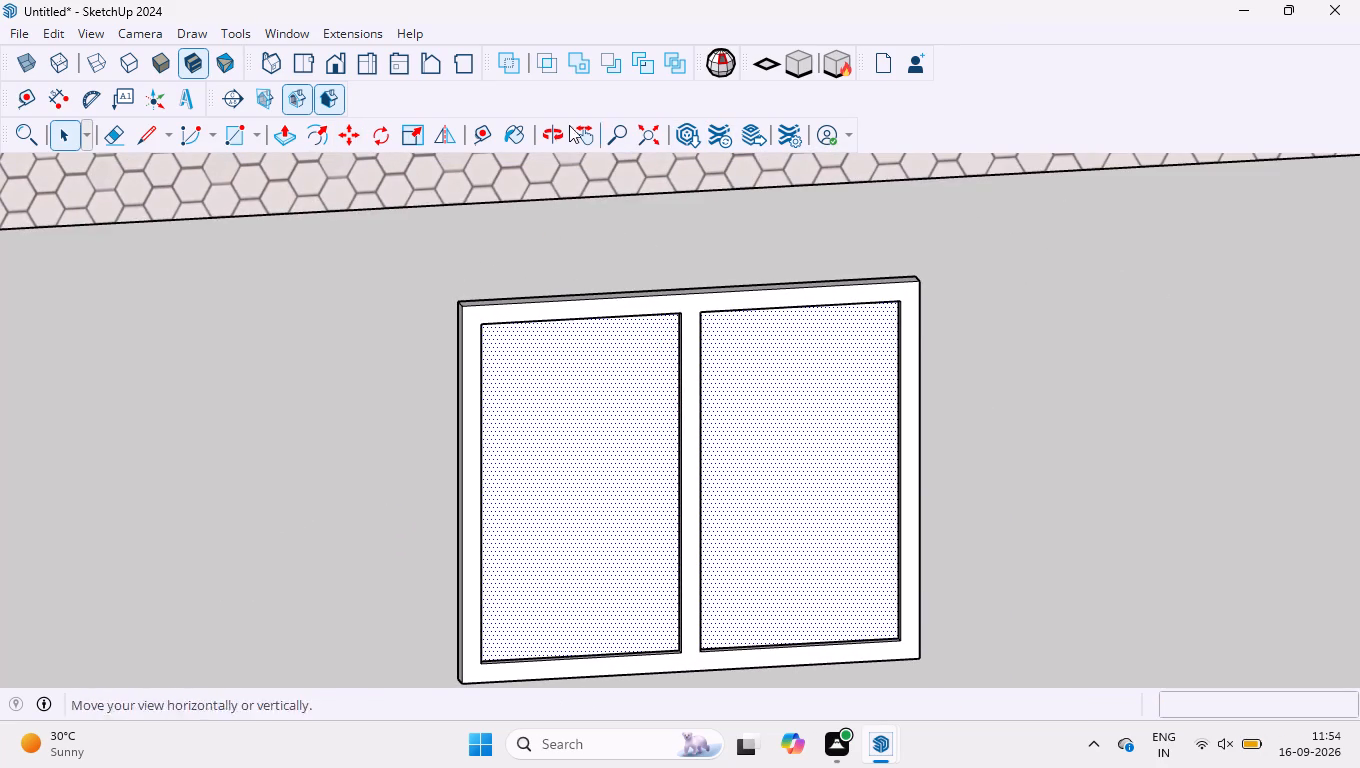
left_click(472, 135)
left_click(477, 134)
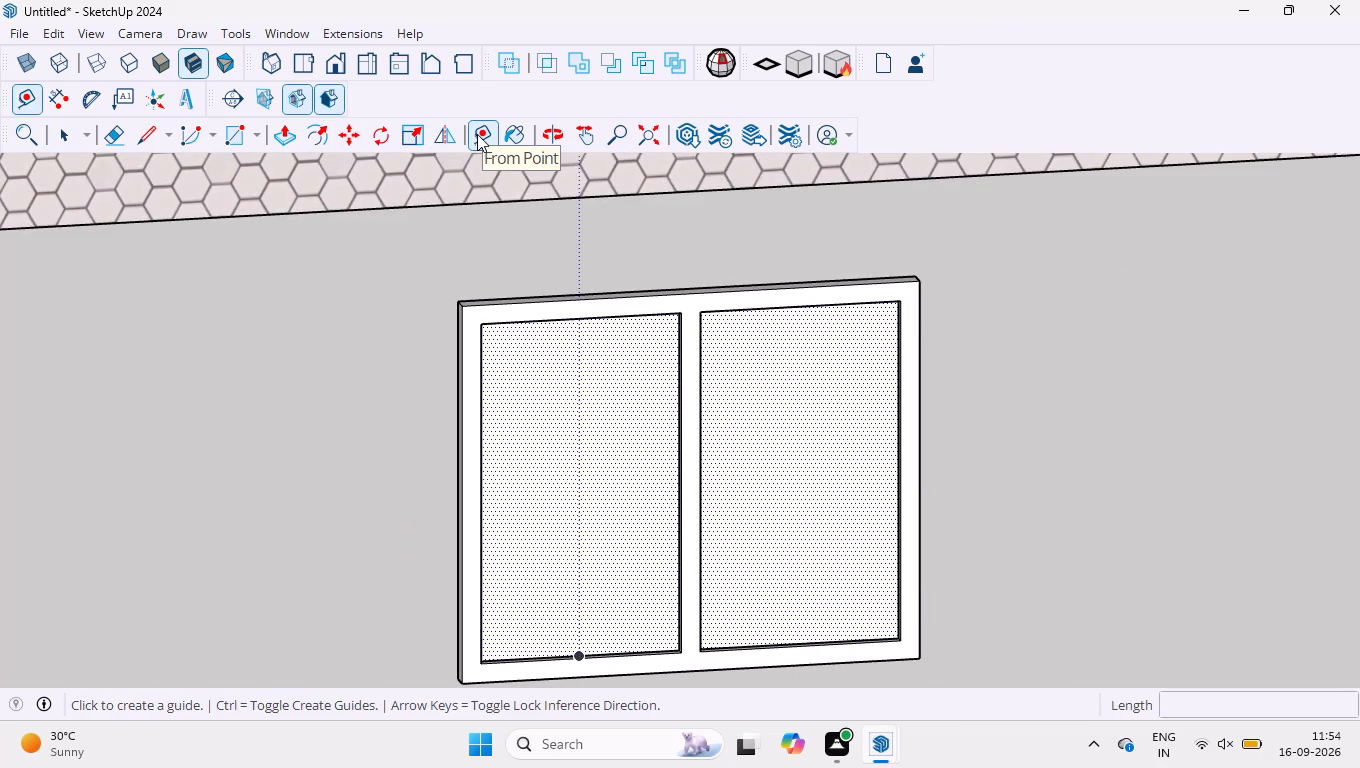
left_click(522, 134)
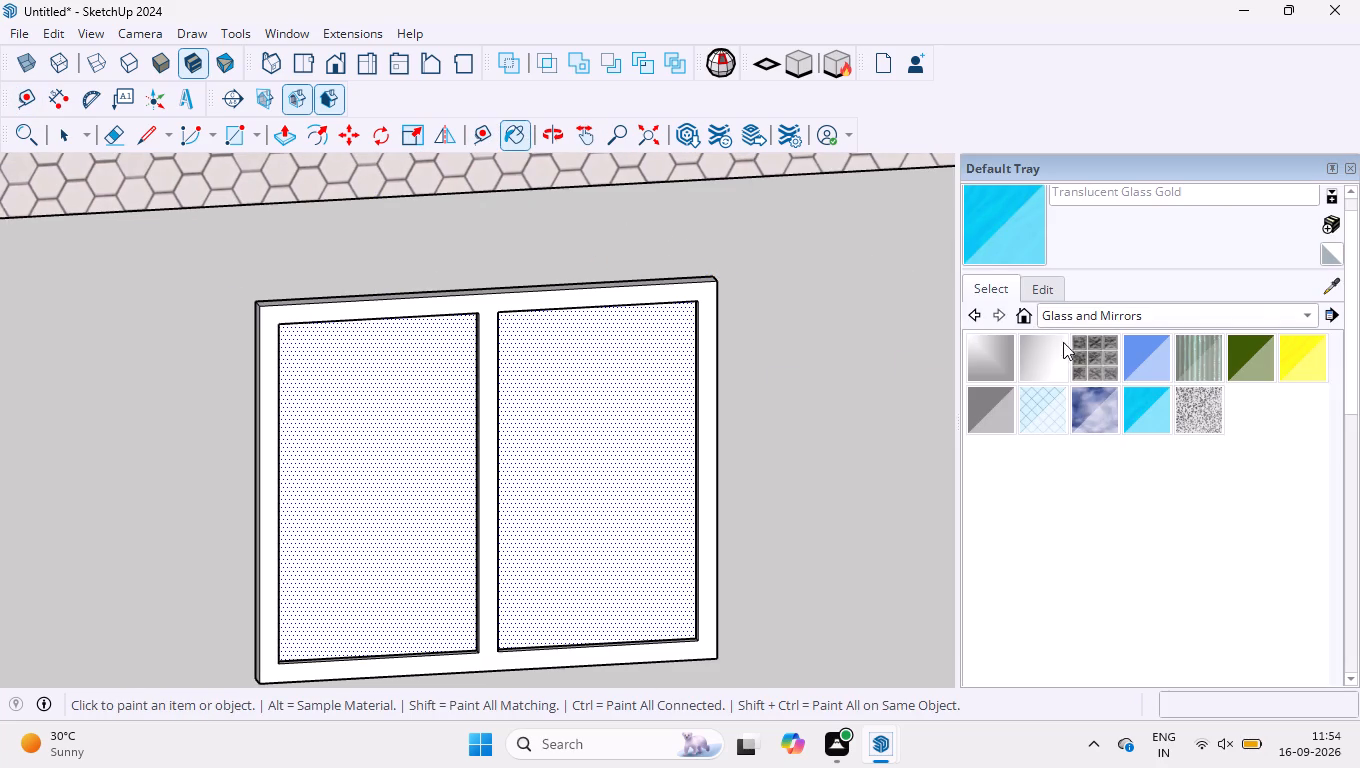
left_click(1298, 354)
triple_click(1298, 354)
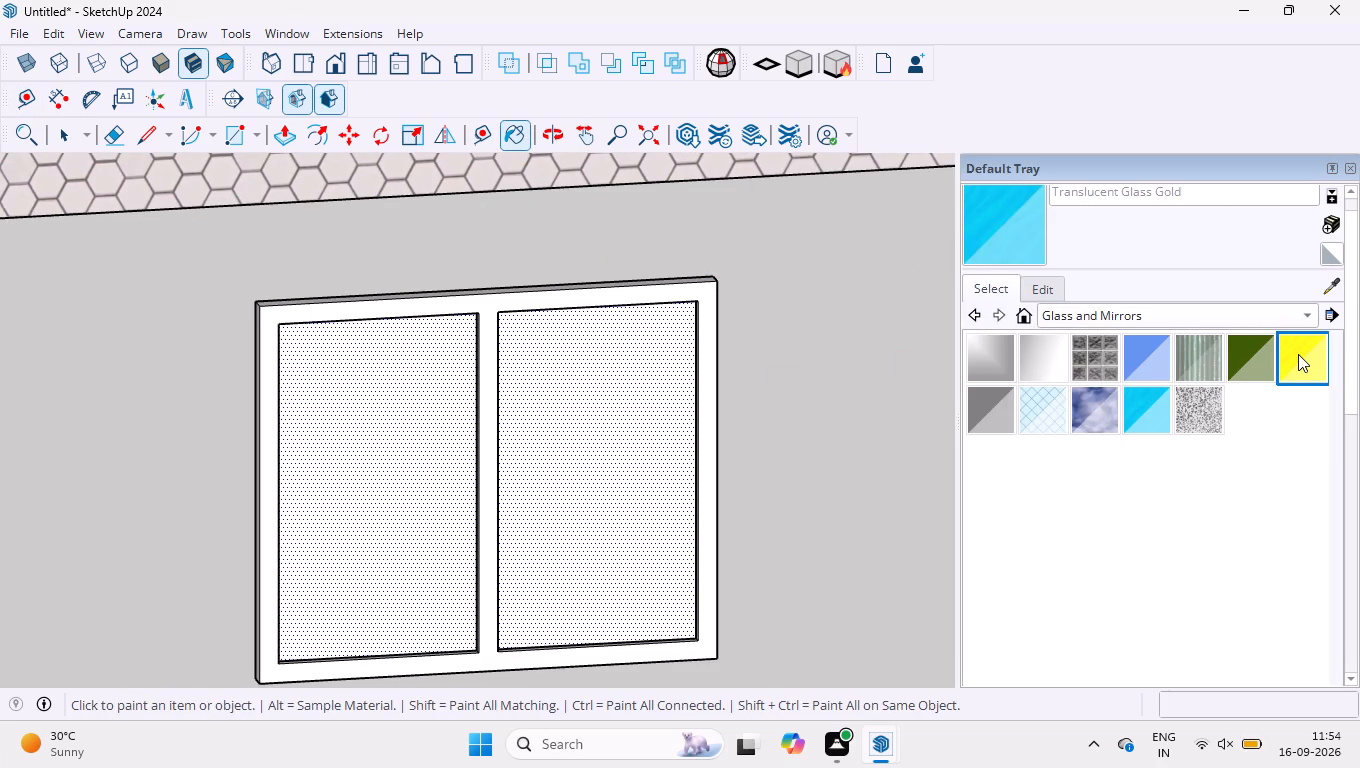
left_click(1298, 354)
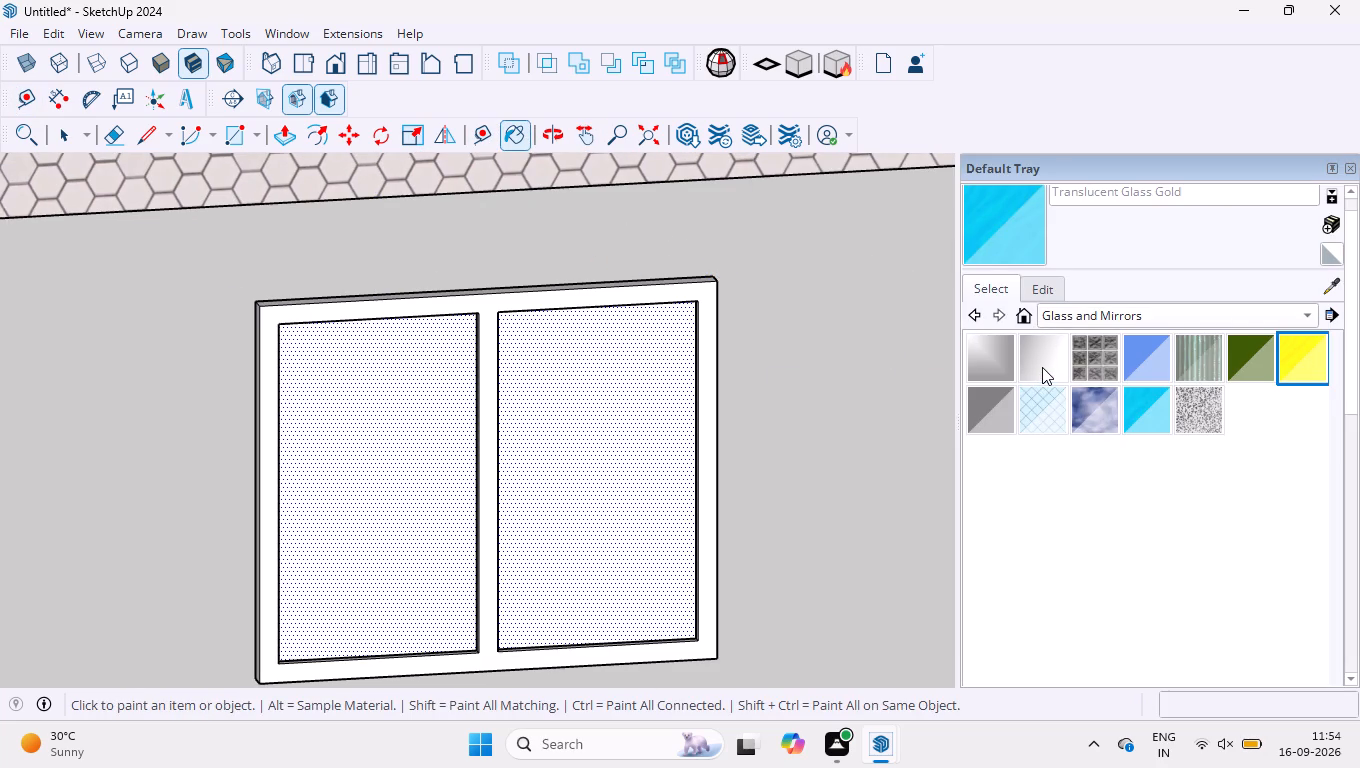
left_click(1042, 367)
left_click(1292, 352)
left_click(612, 408)
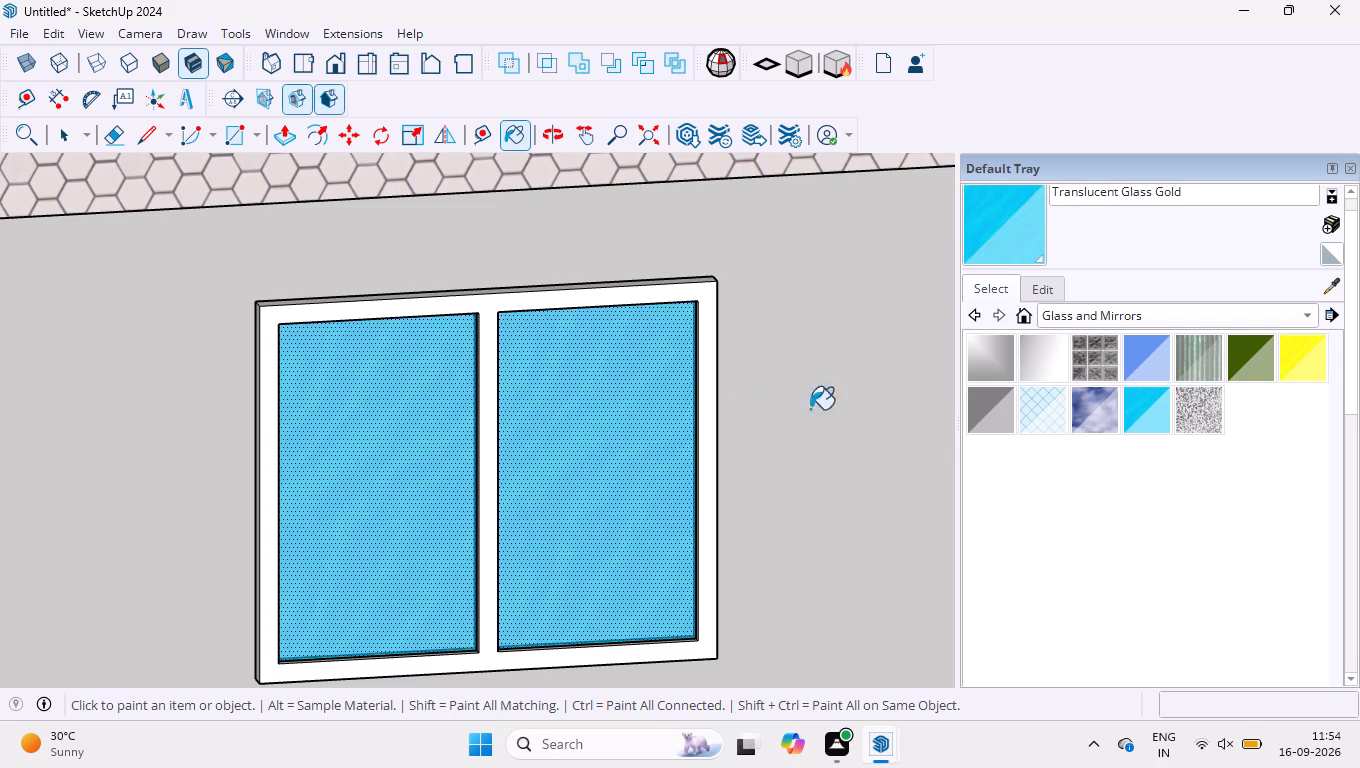
Paint the window frame group with the Aluminum material from the Metal collection.
left_click(1060, 313)
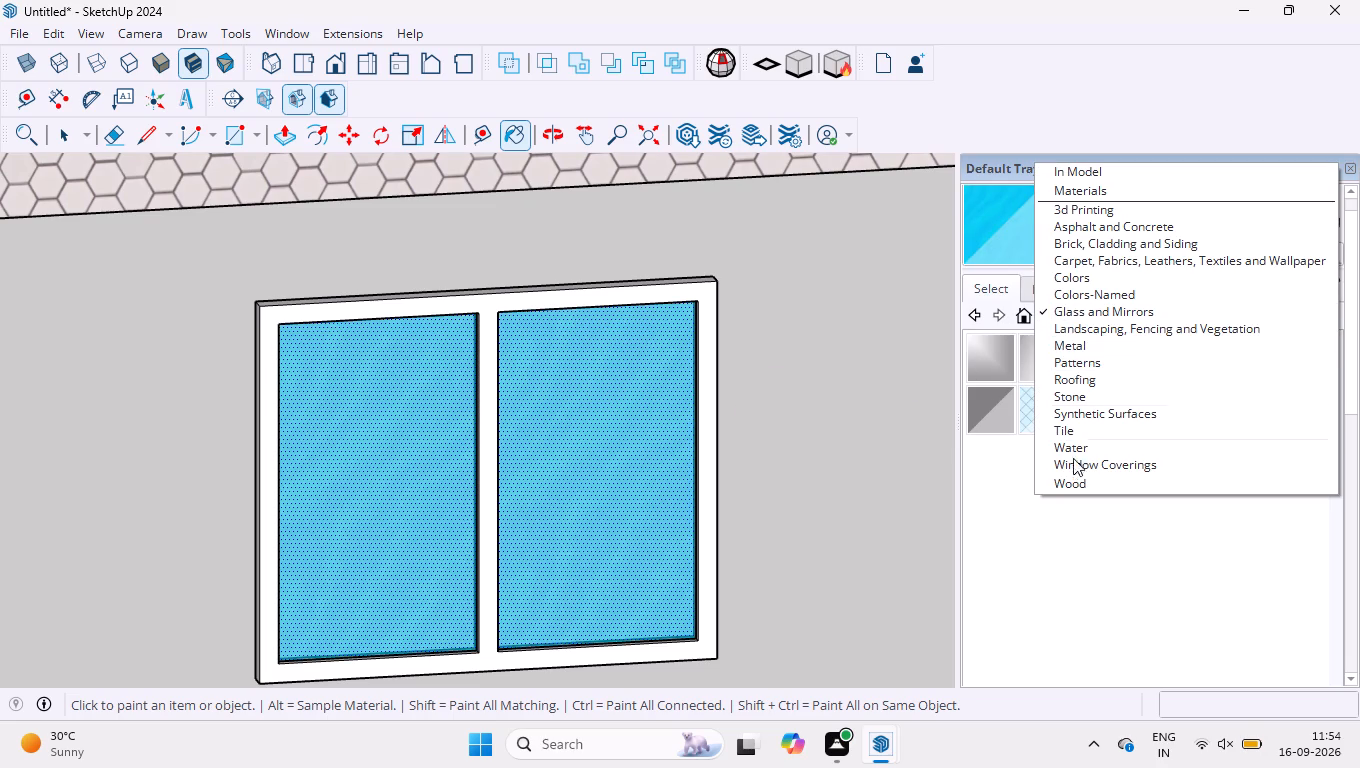
left_click(1084, 346)
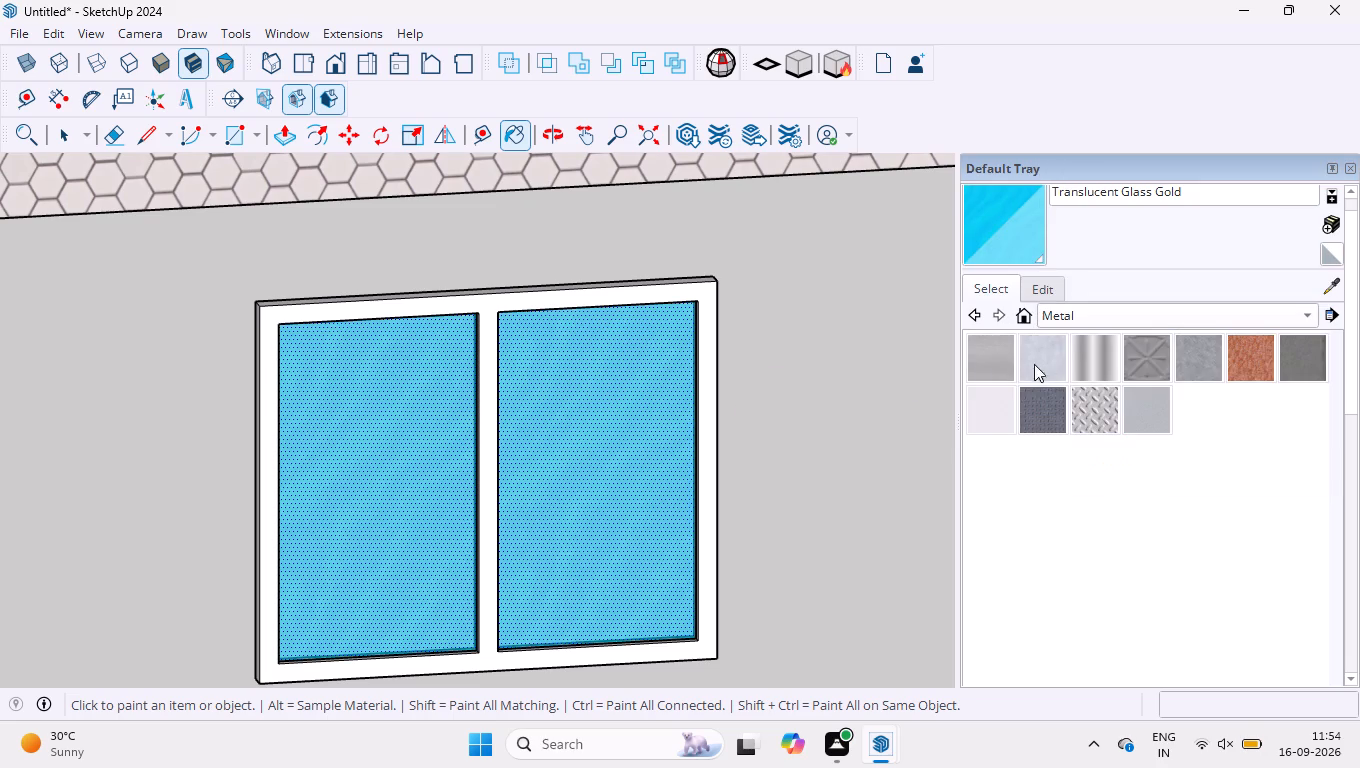
left_click(977, 366)
left_click(692, 301)
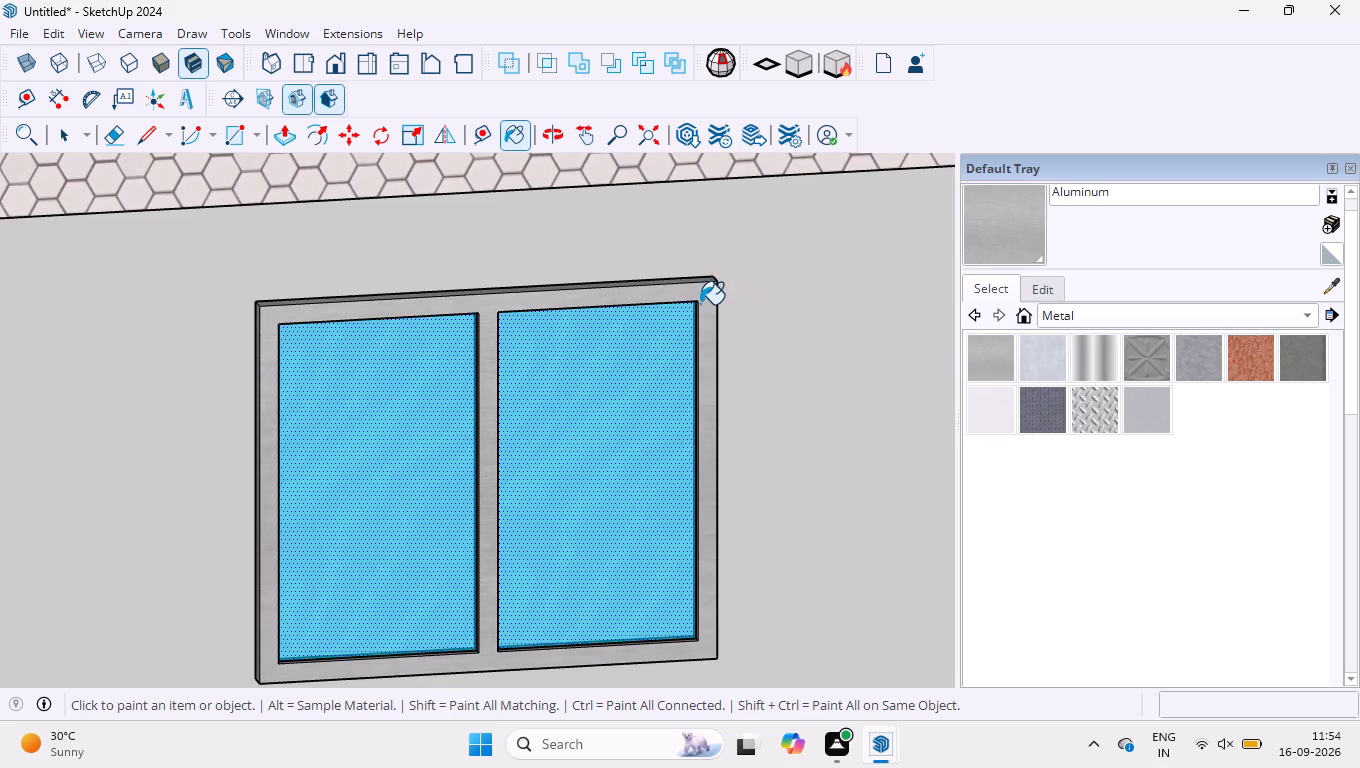
Move the whole window by the midpoint of its frame's lower corner edge into the empty outer-wall opening farther from the blank side wall, midway through the wall thickness.
key("Return")
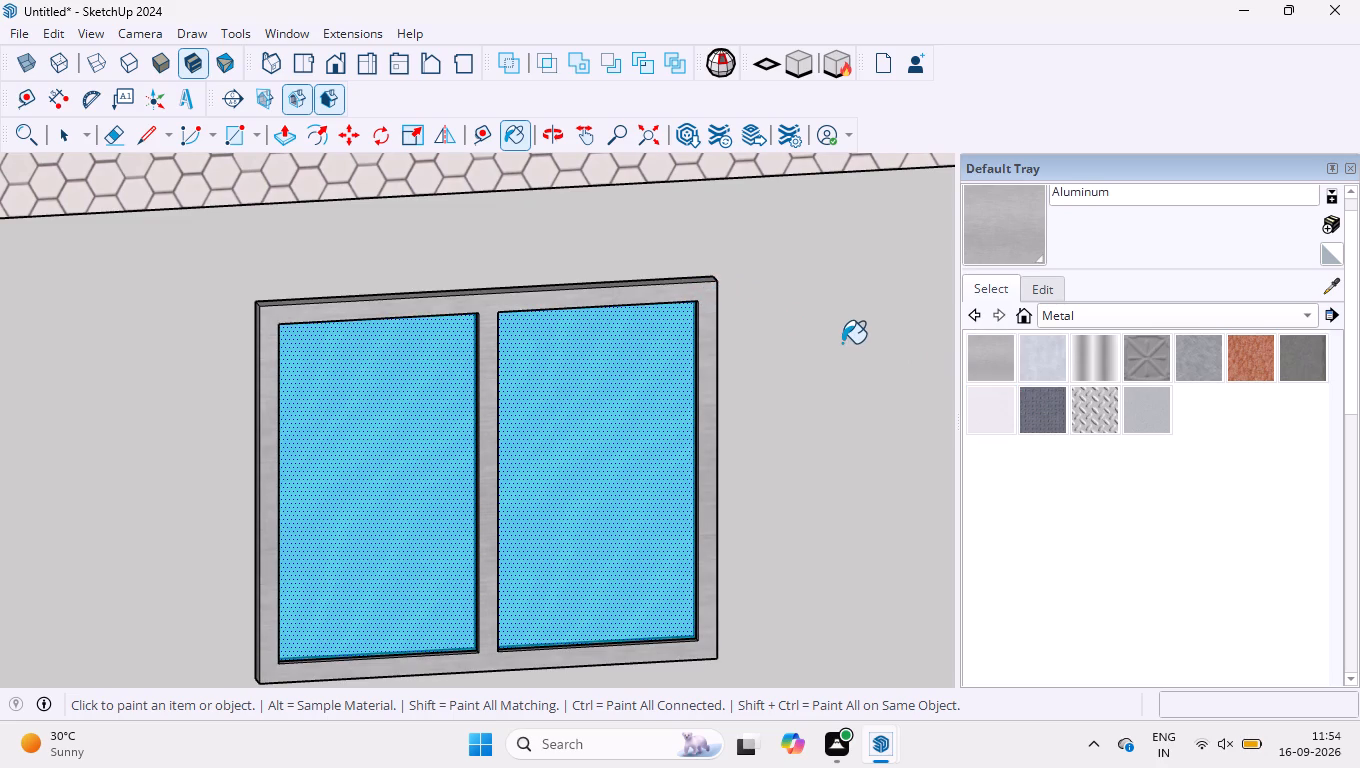
left_click(1346, 166)
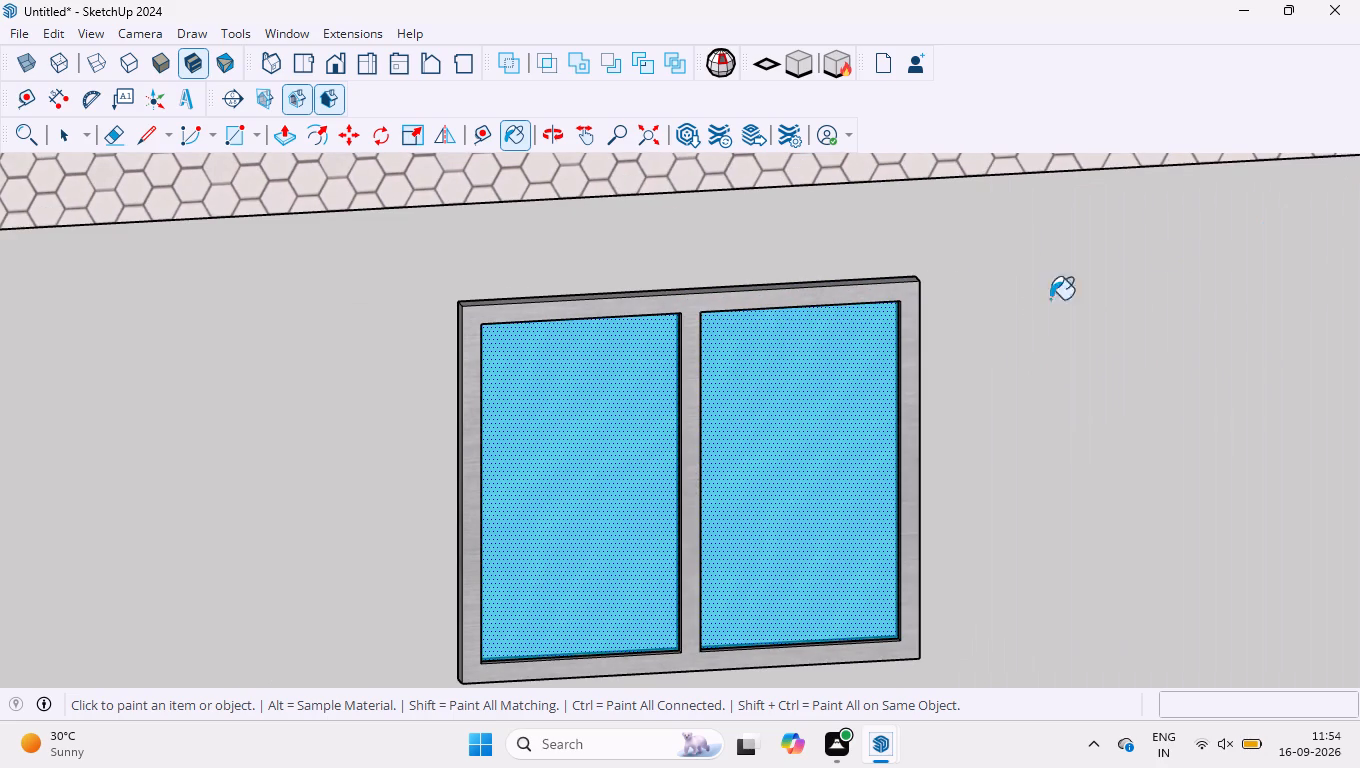
key("space")
left_click(979, 335)
scroll(909, 353, "down", 8)
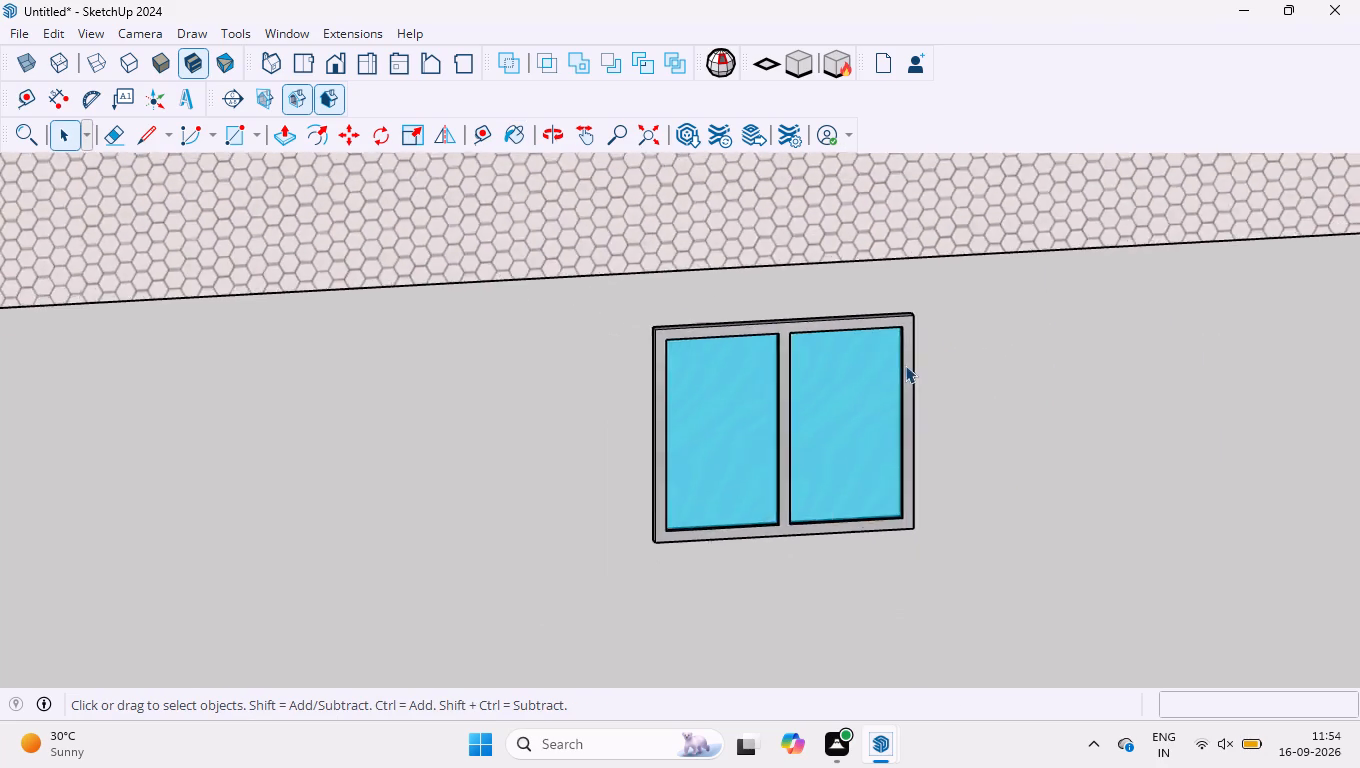
scroll(905, 365, "down", 1)
left_click_drag(974, 304, 678, 532)
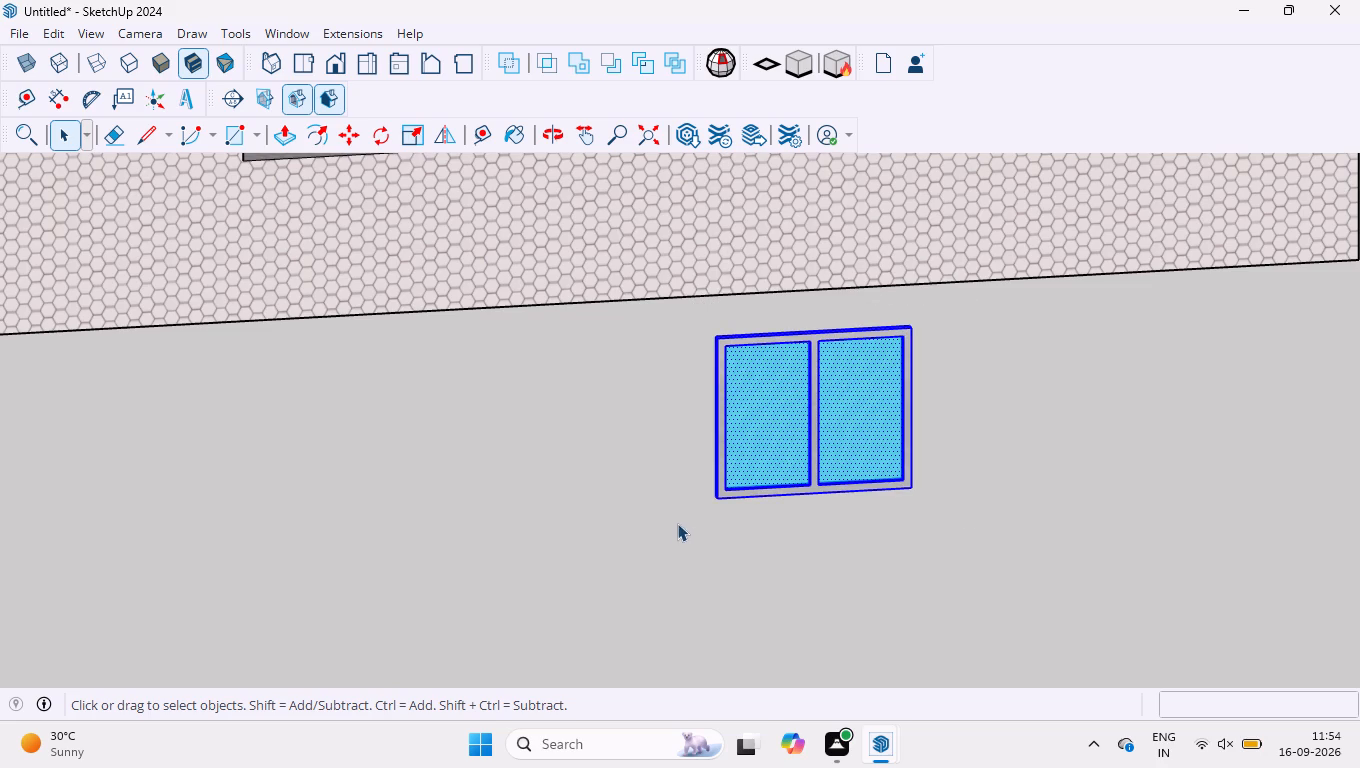
scroll(658, 361, "down", 4)
scroll(739, 379, "down", 4)
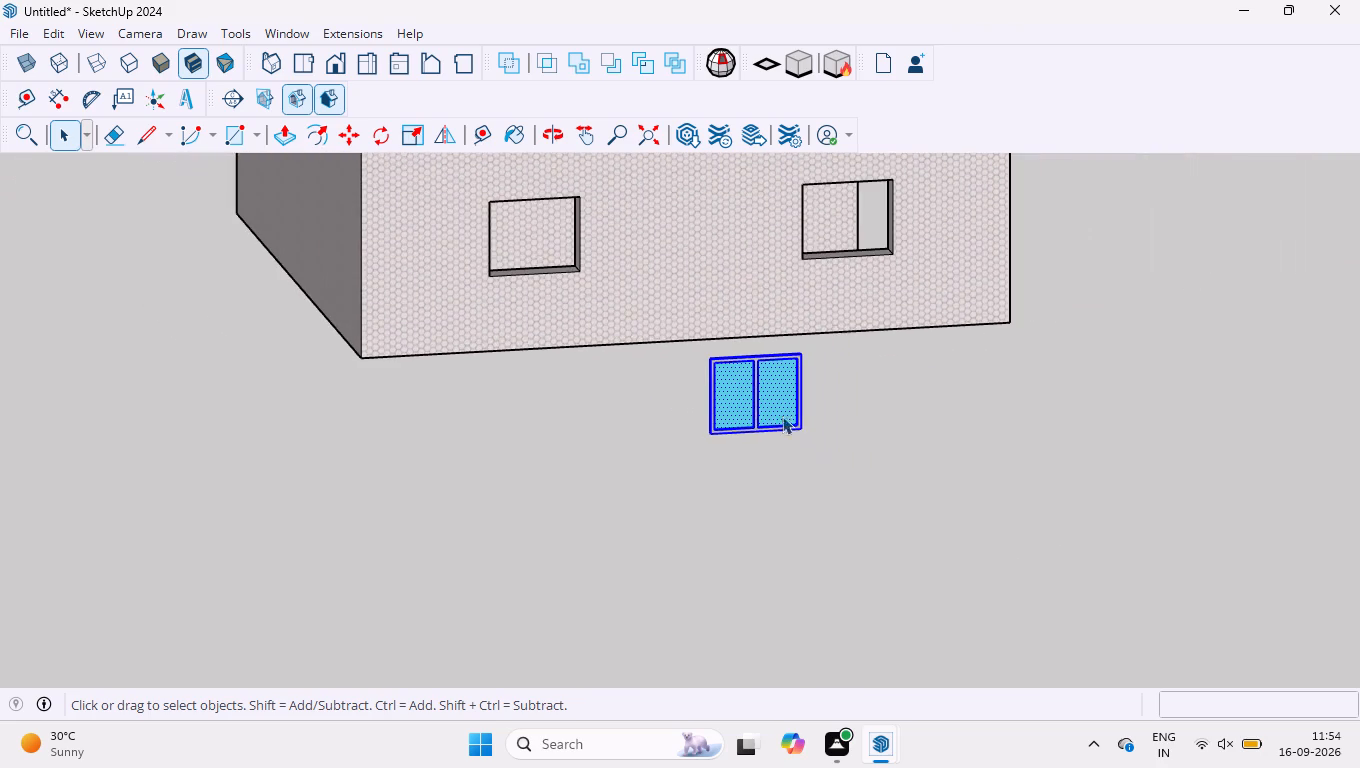
middle_click_drag(921, 362, 670, 447)
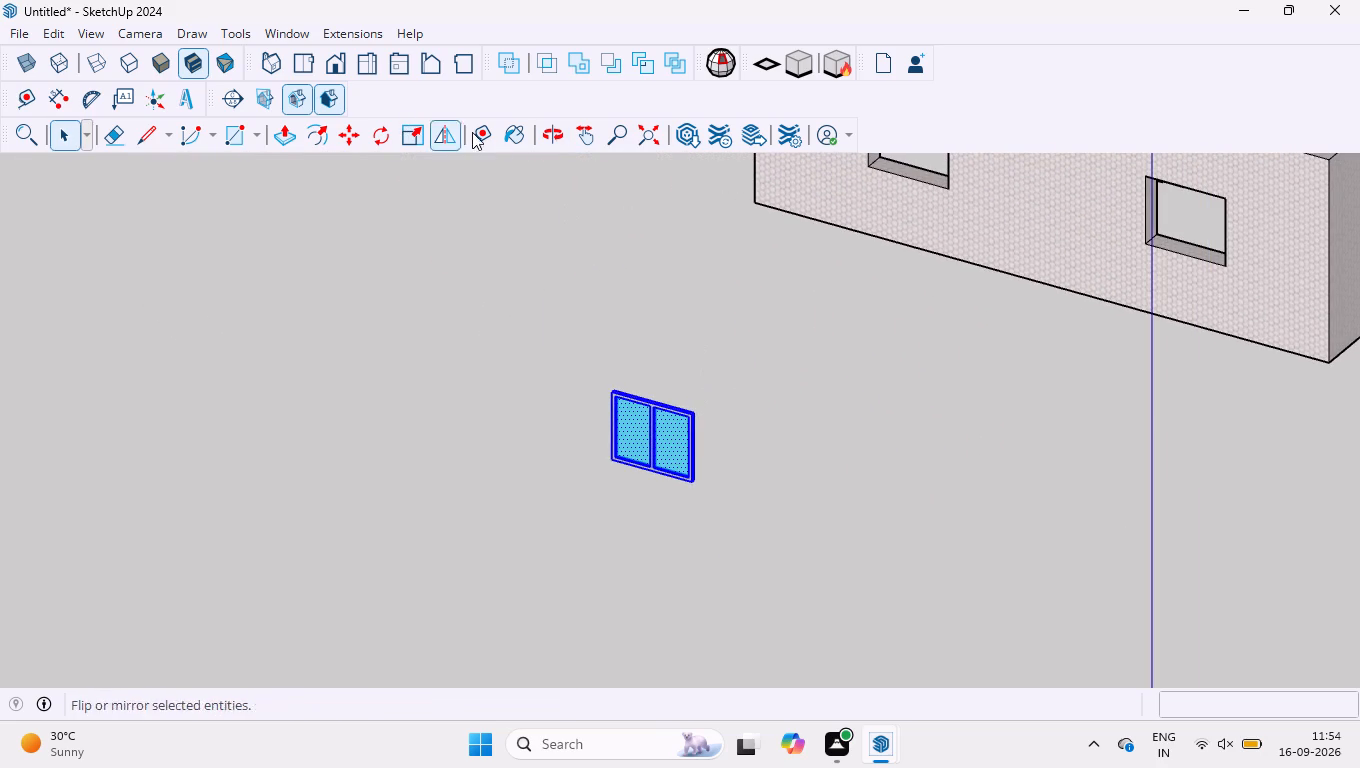
left_click(350, 139)
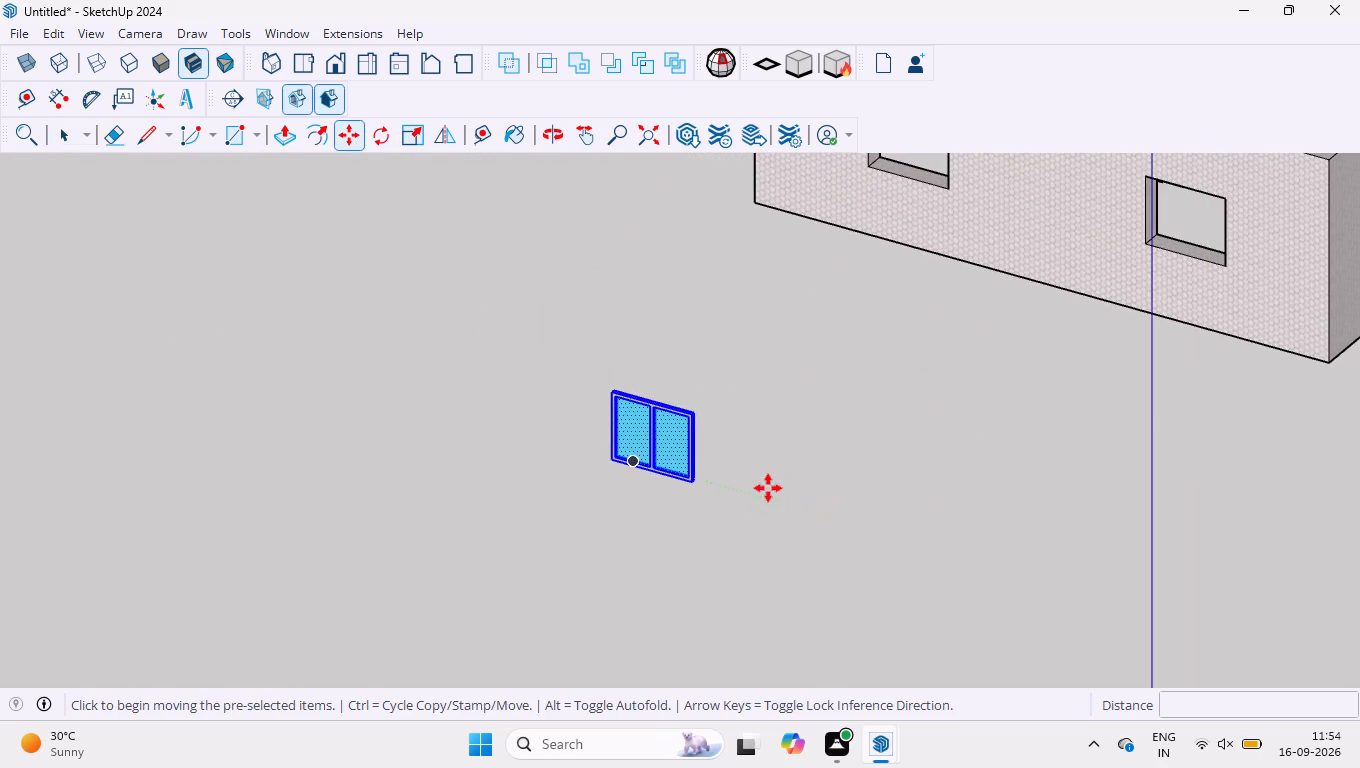
scroll(700, 478, "up", 20)
scroll(700, 478, "up", 8)
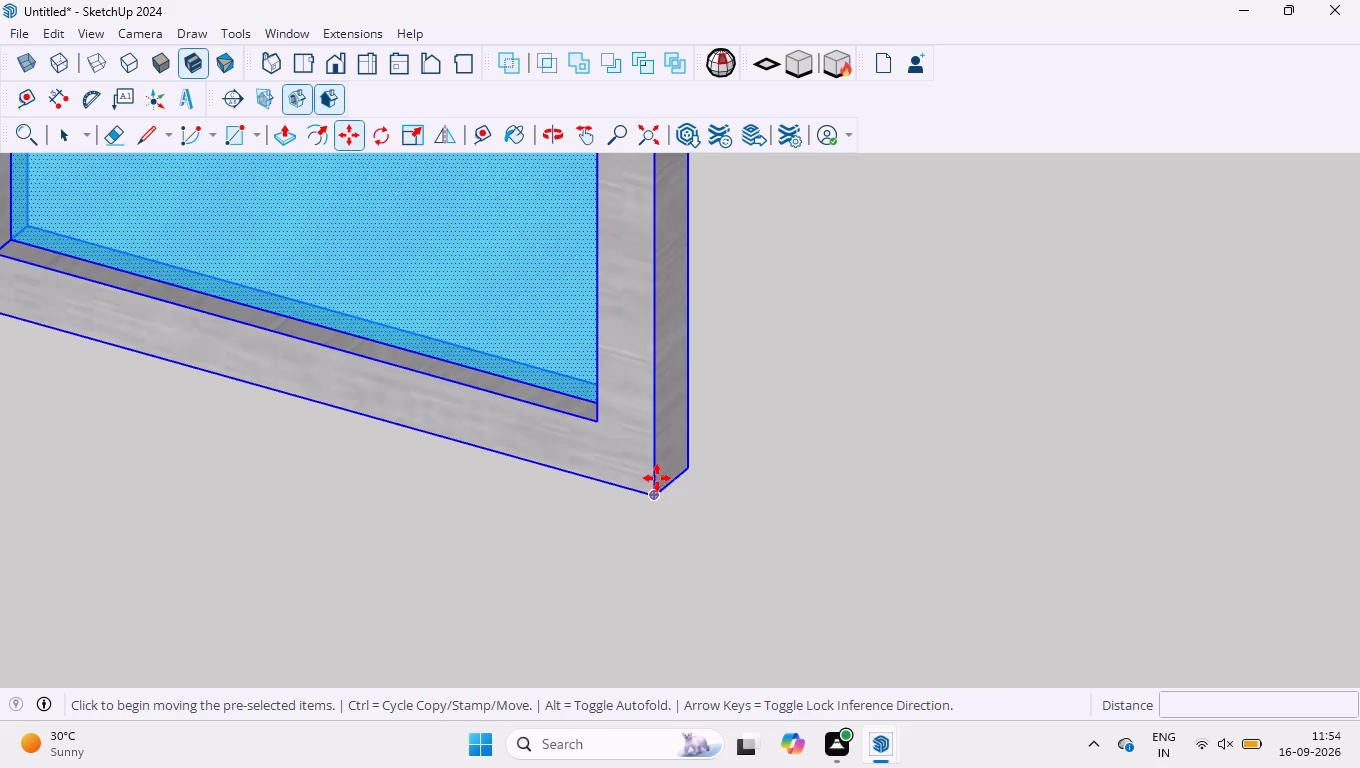
scroll(657, 478, "up", 13)
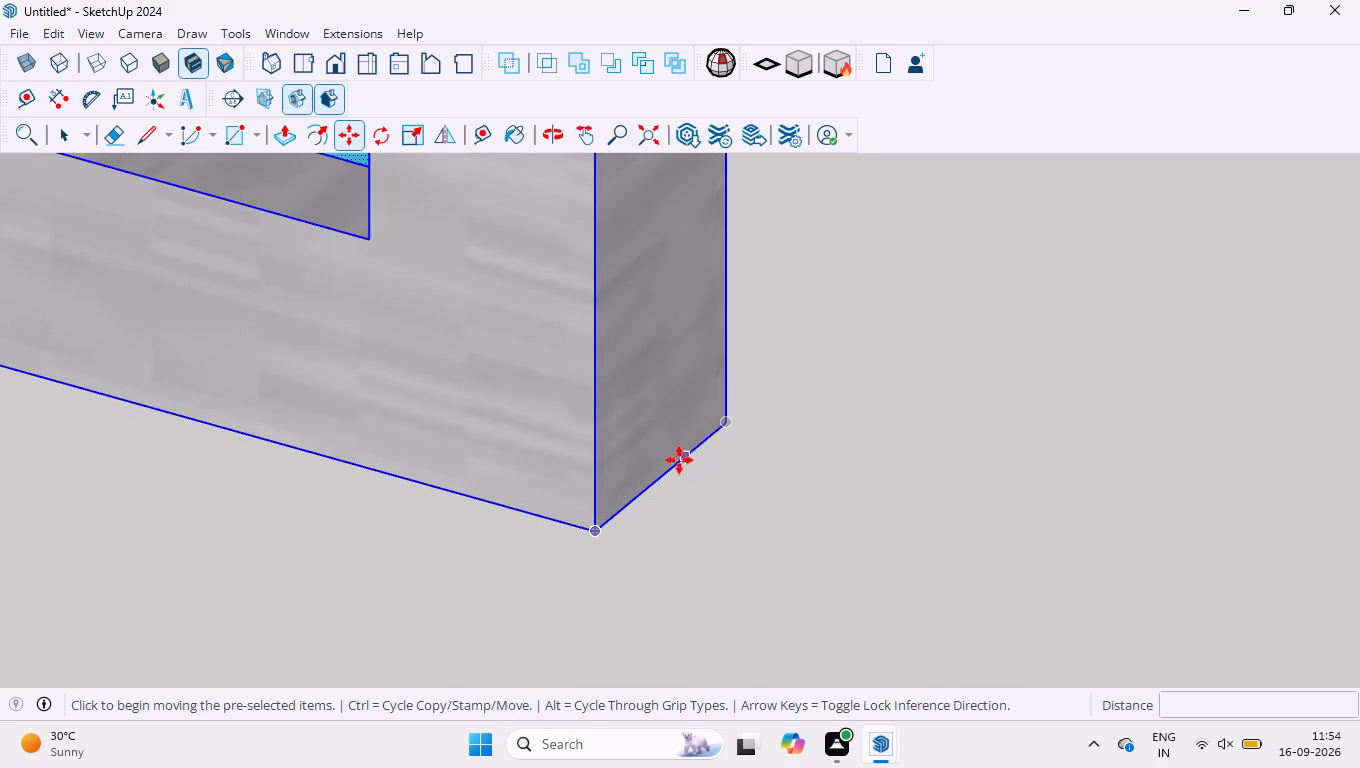
left_click(660, 474)
scroll(736, 442, "down", 13)
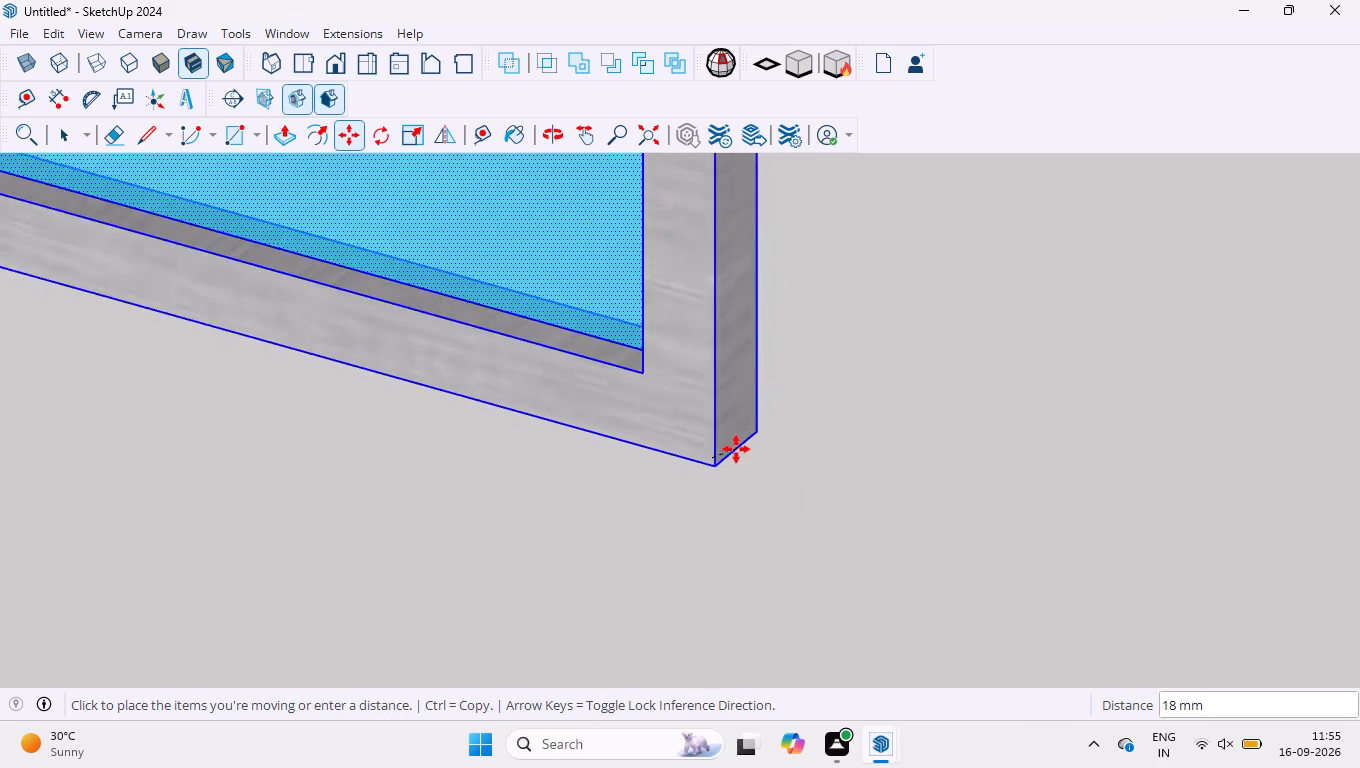
scroll(736, 449, "down", 20)
scroll(736, 449, "down", 16)
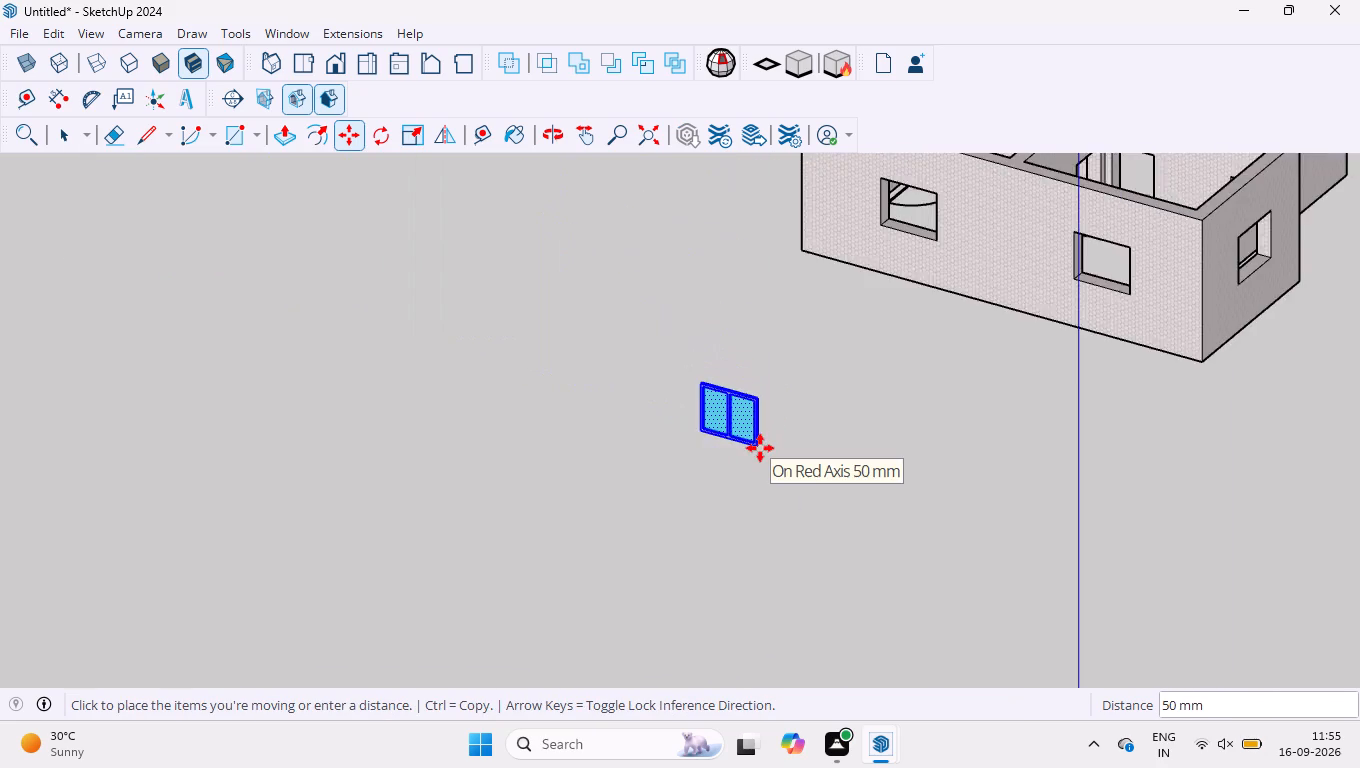
scroll(760, 448, "down", 2)
scroll(1057, 305, "up", 4)
middle_click_drag(891, 311, 929, 360)
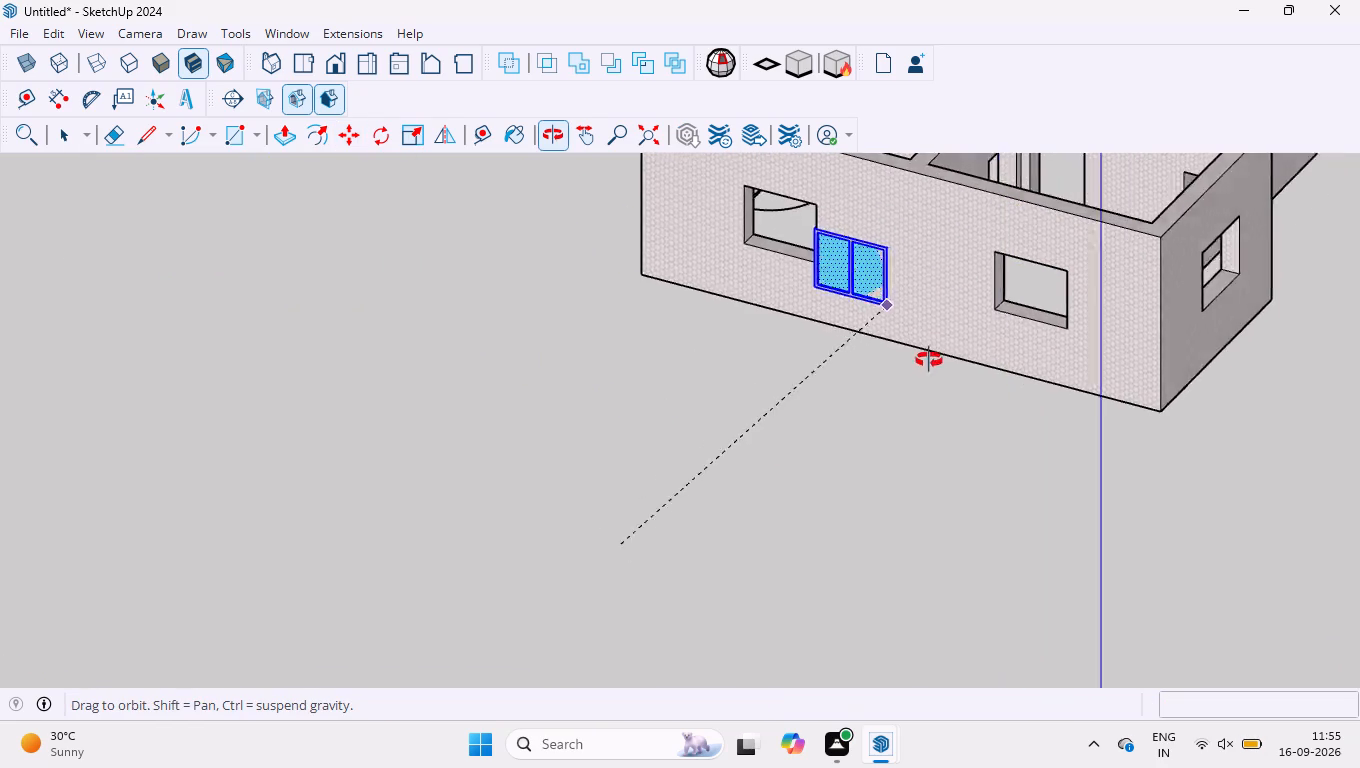
middle_click_drag(929, 360, 1092, 335)
scroll(991, 212, "up", 9)
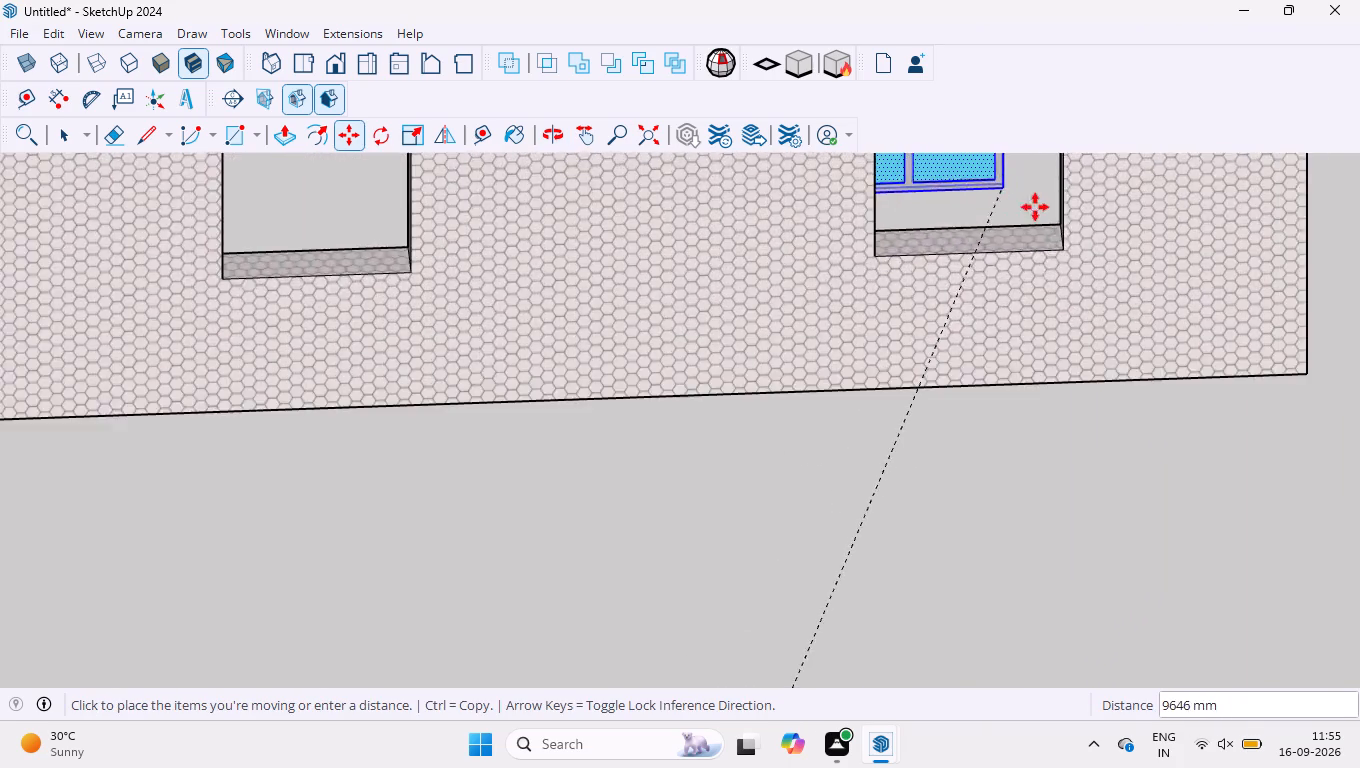
scroll(1035, 207, "up", 19)
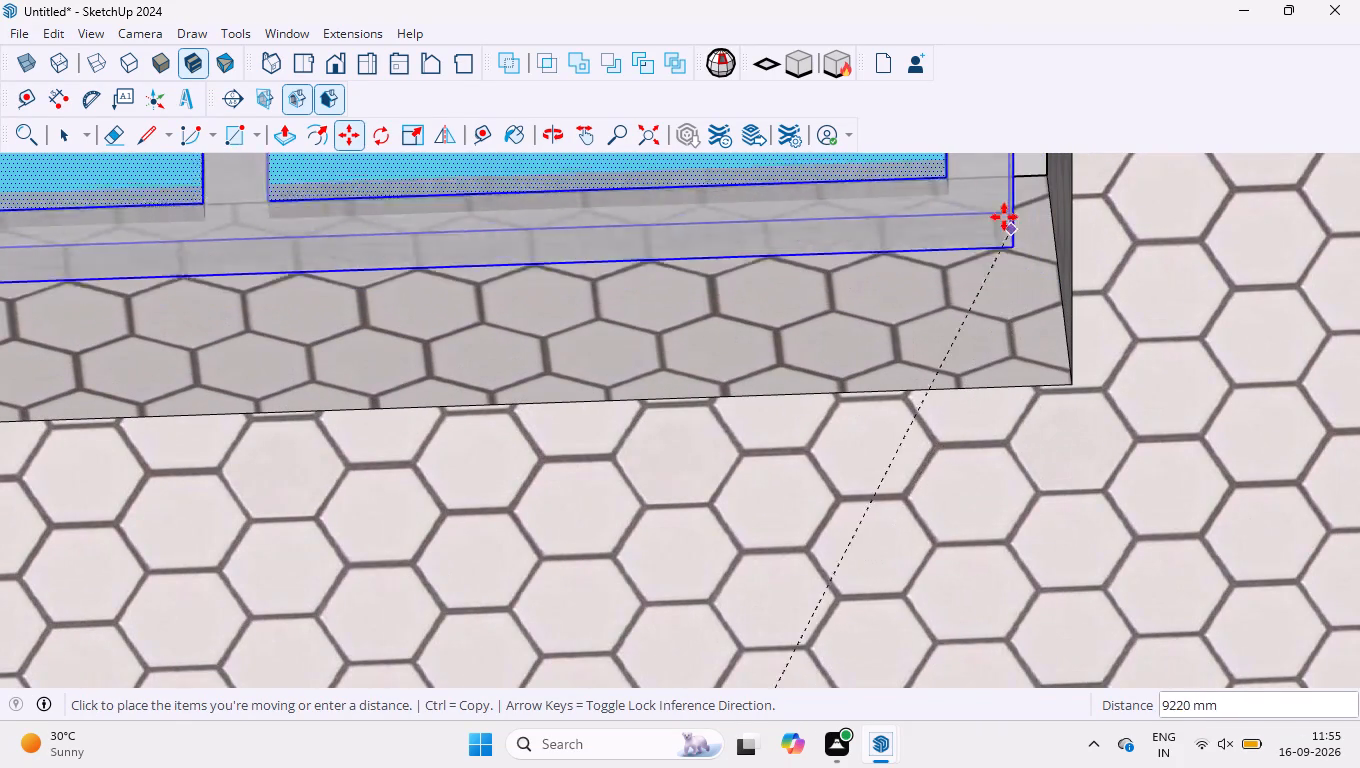
middle_click_drag(1004, 217, 1205, 252)
scroll(981, 333, "down", 7)
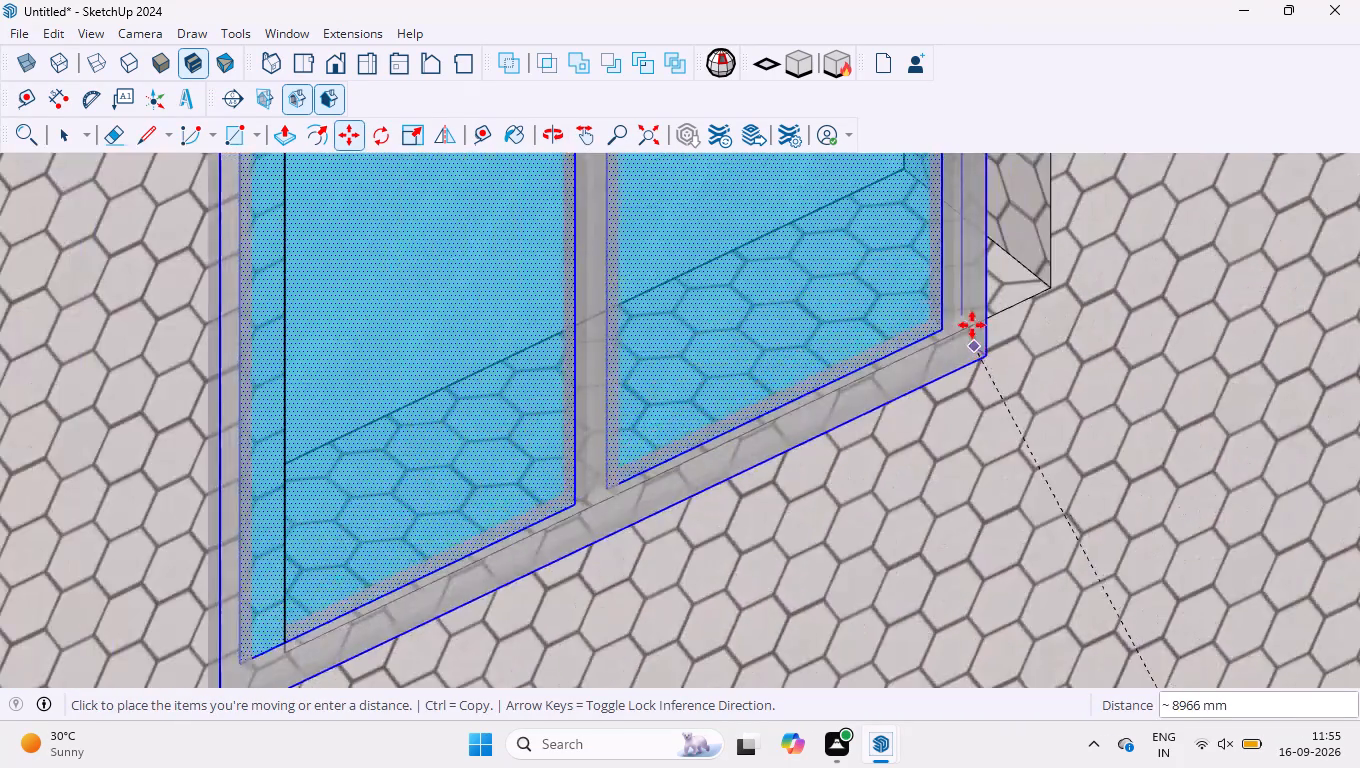
scroll(972, 325, "down", 3)
scroll(933, 212, "up", 12)
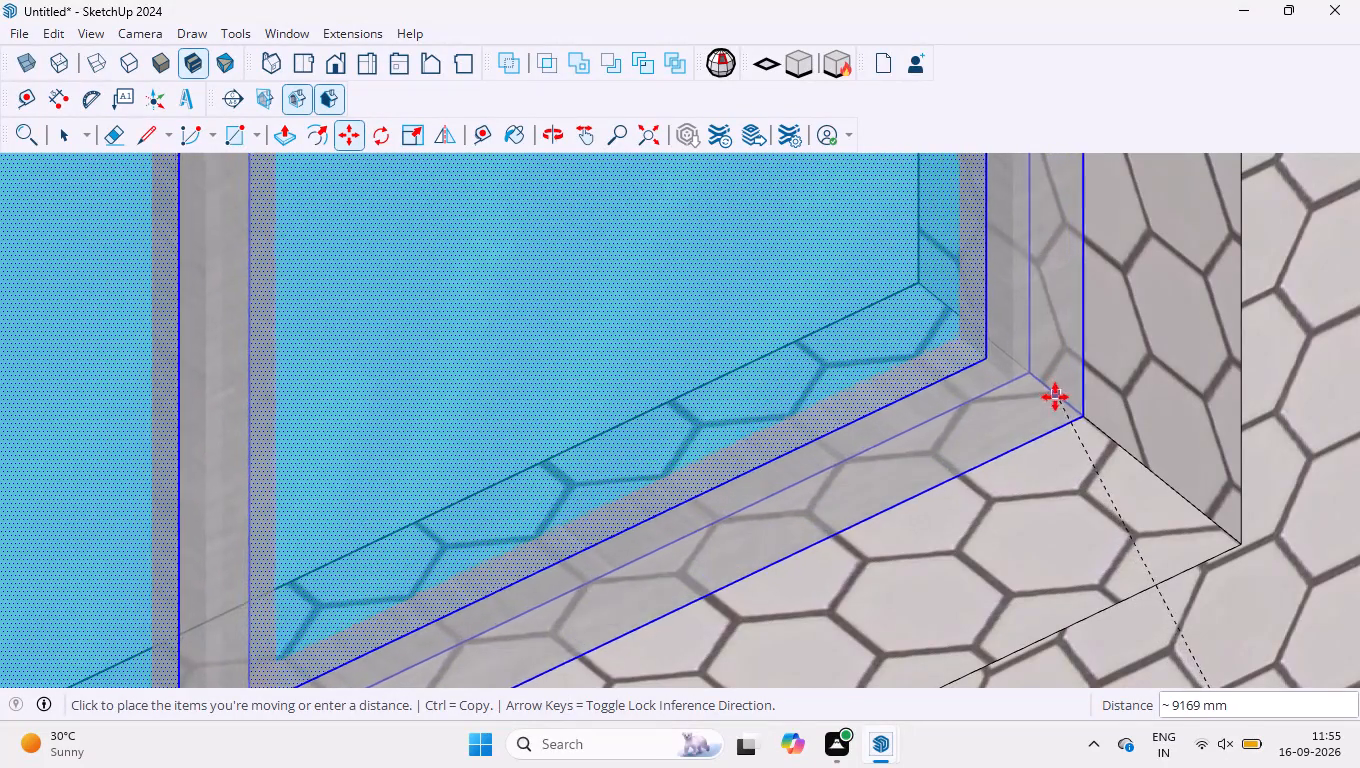
left_click(1077, 416)
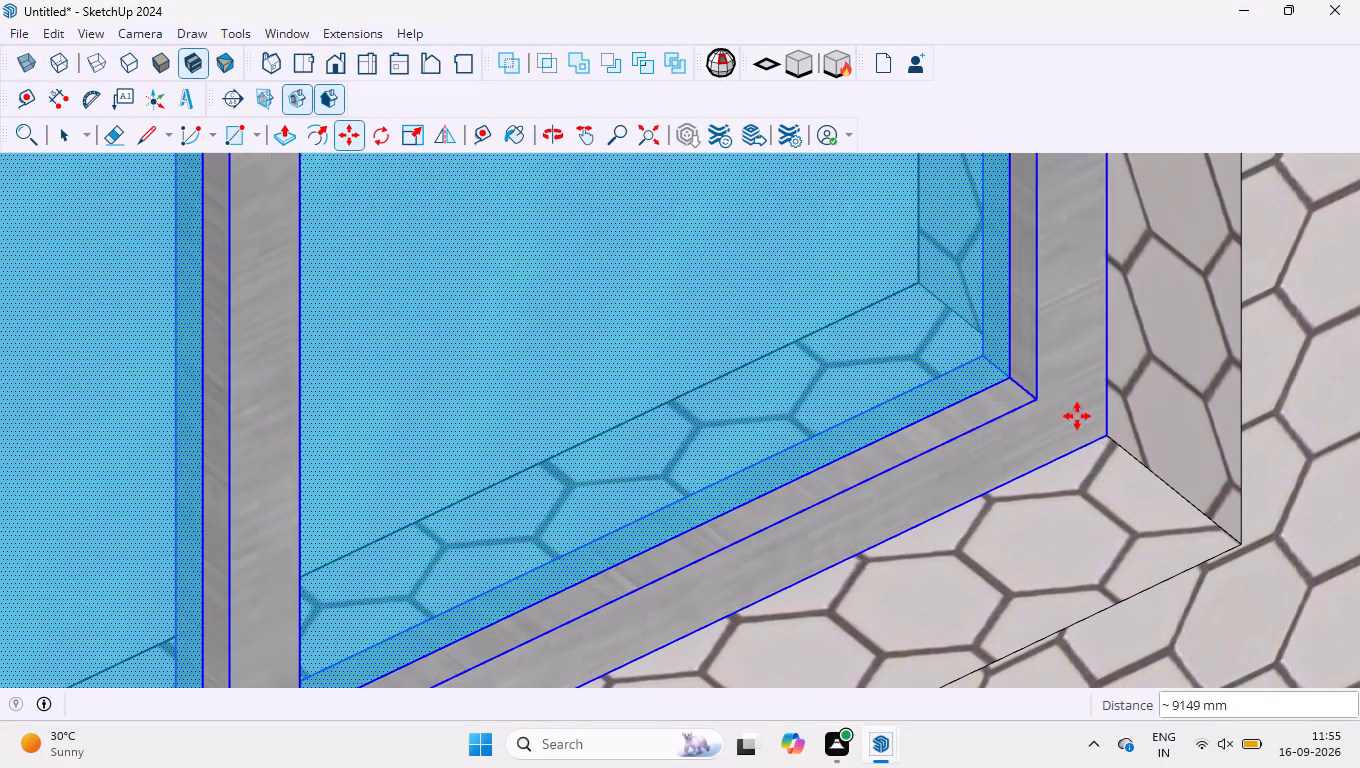
Copy the placed window 4150 mm along the green axis into the other opening of the same outer wall.
scroll(1078, 410, "down", 8)
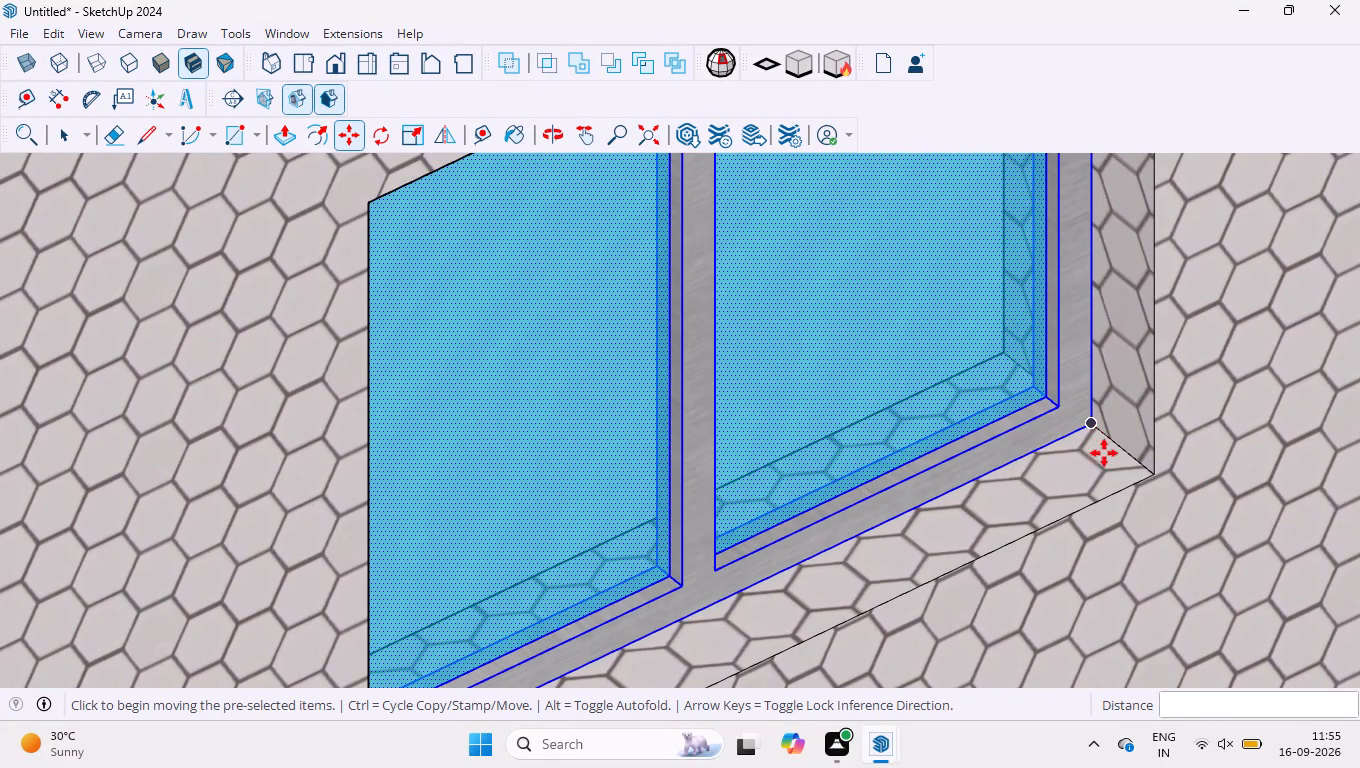
left_click_drag(1158, 477, 1147, 483)
scroll(1065, 496, "down", 10)
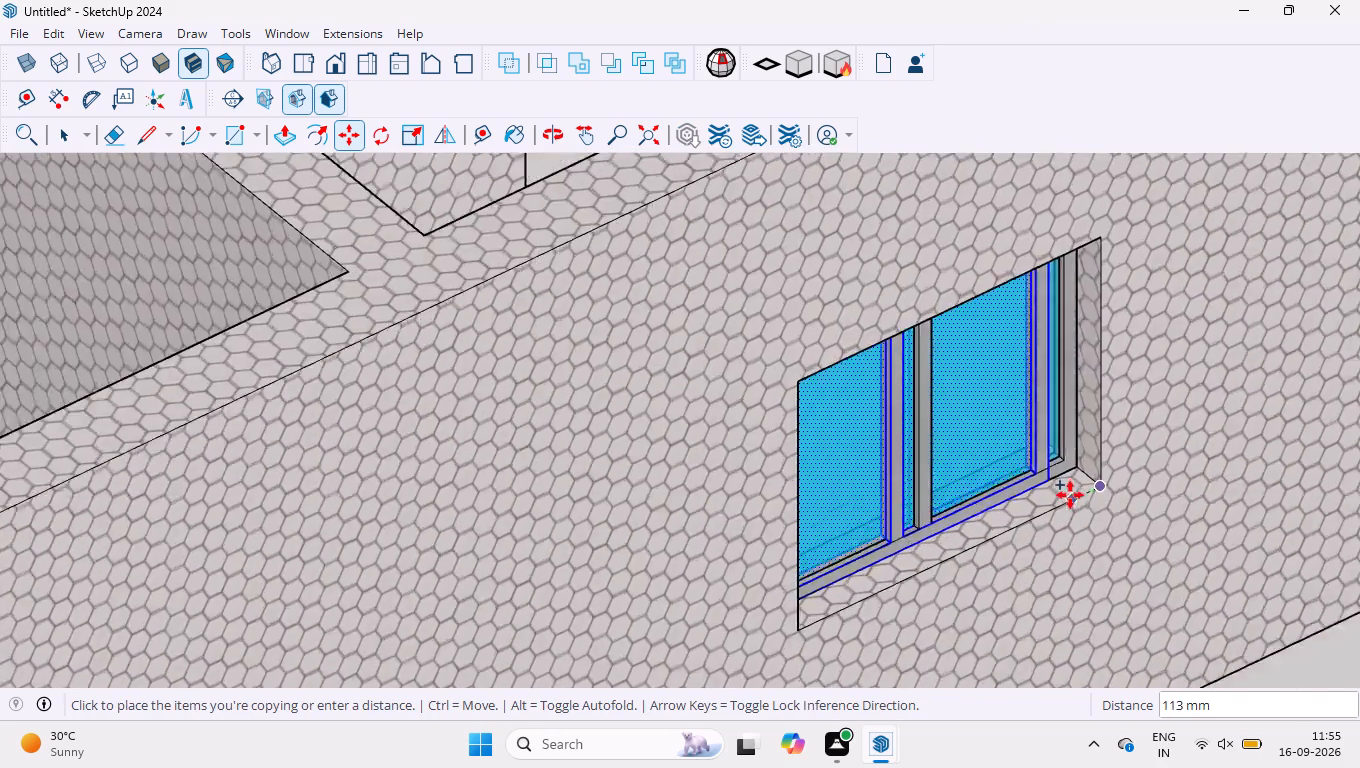
scroll(1070, 495, "down", 17)
scroll(826, 588, "up", 4)
scroll(903, 626, "up", 3)
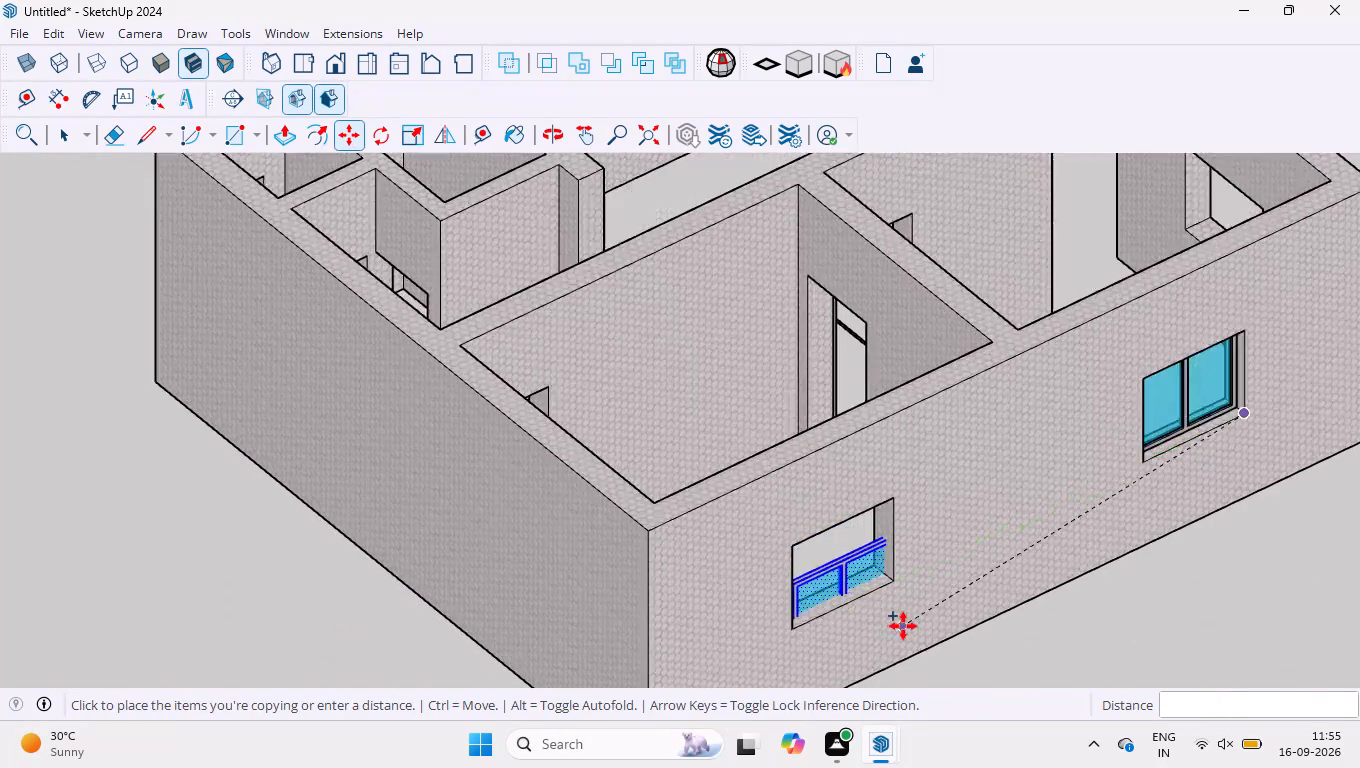
scroll(903, 626, "up", 17)
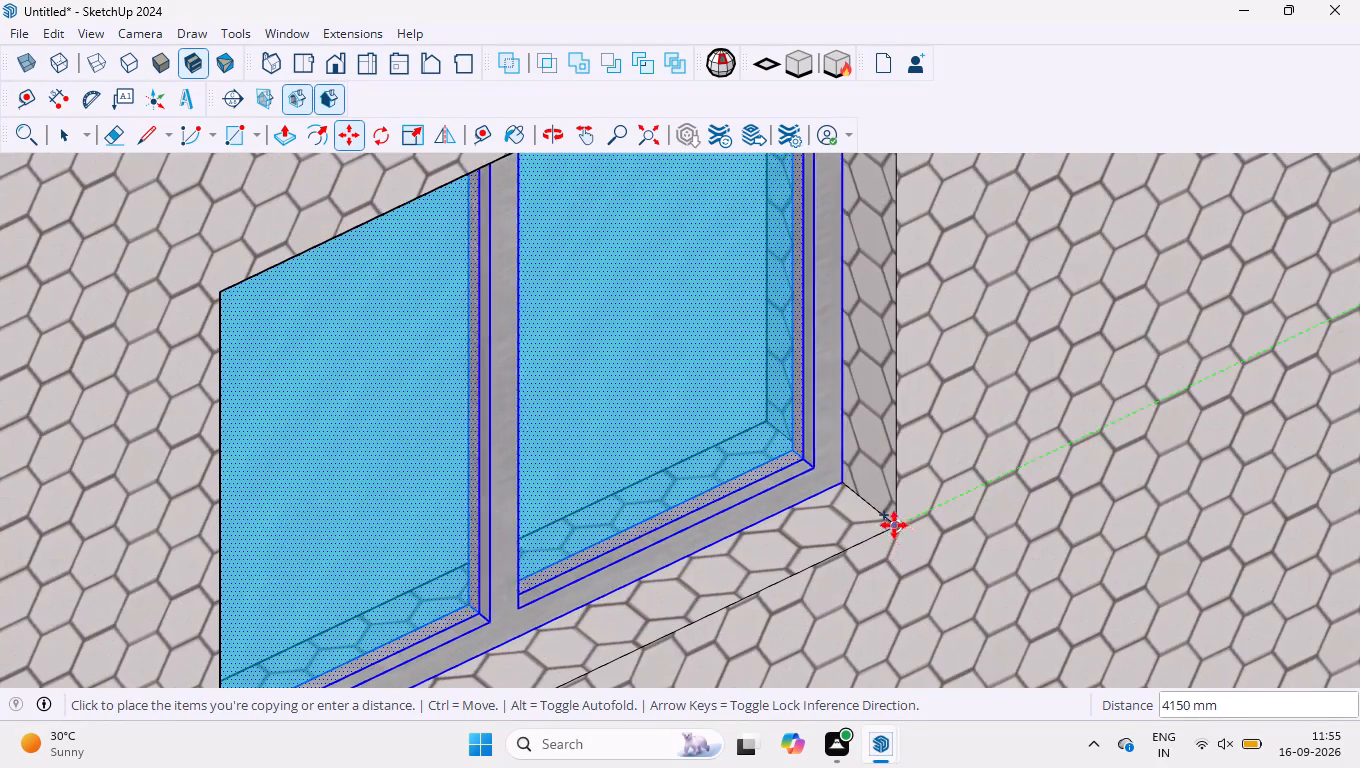
left_click(898, 526)
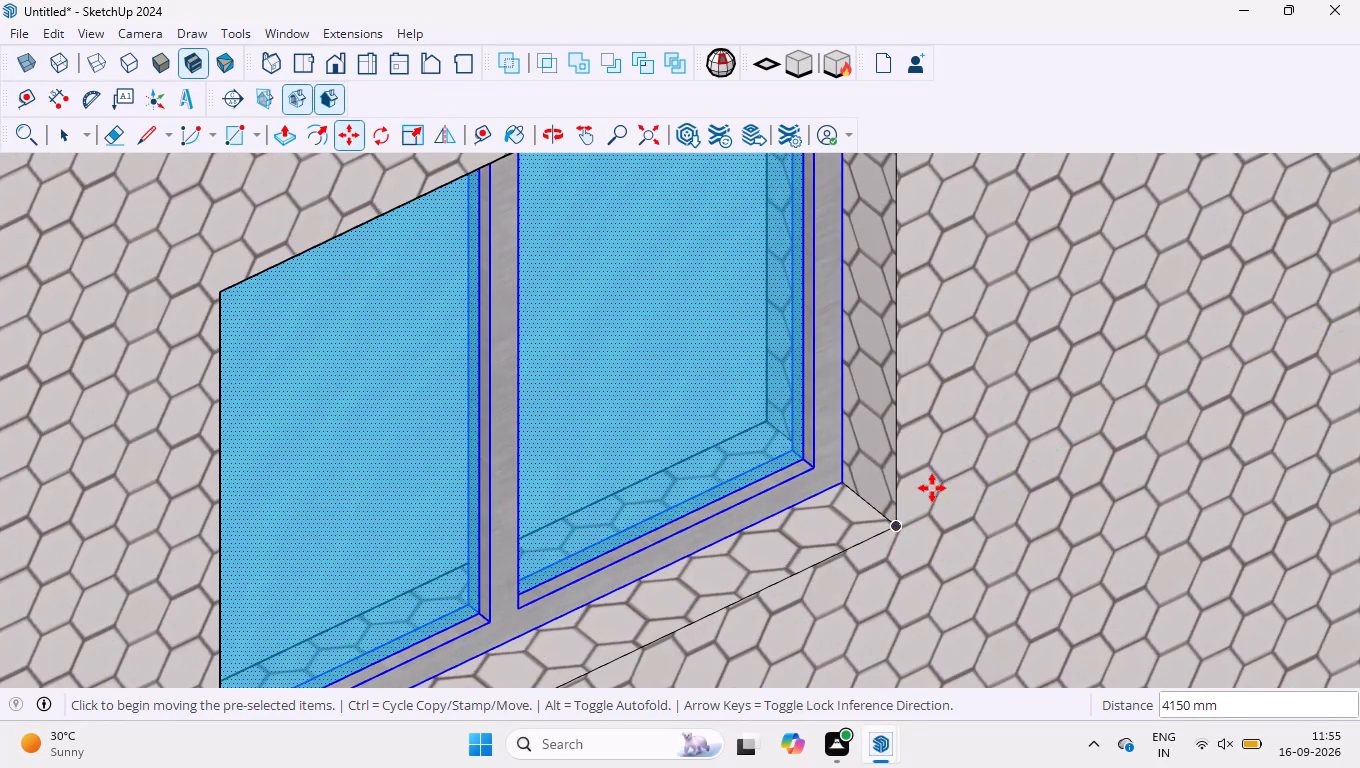
scroll(932, 488, "down", 5)
key("space")
scroll(914, 498, "down", 17)
left_click(1016, 631)
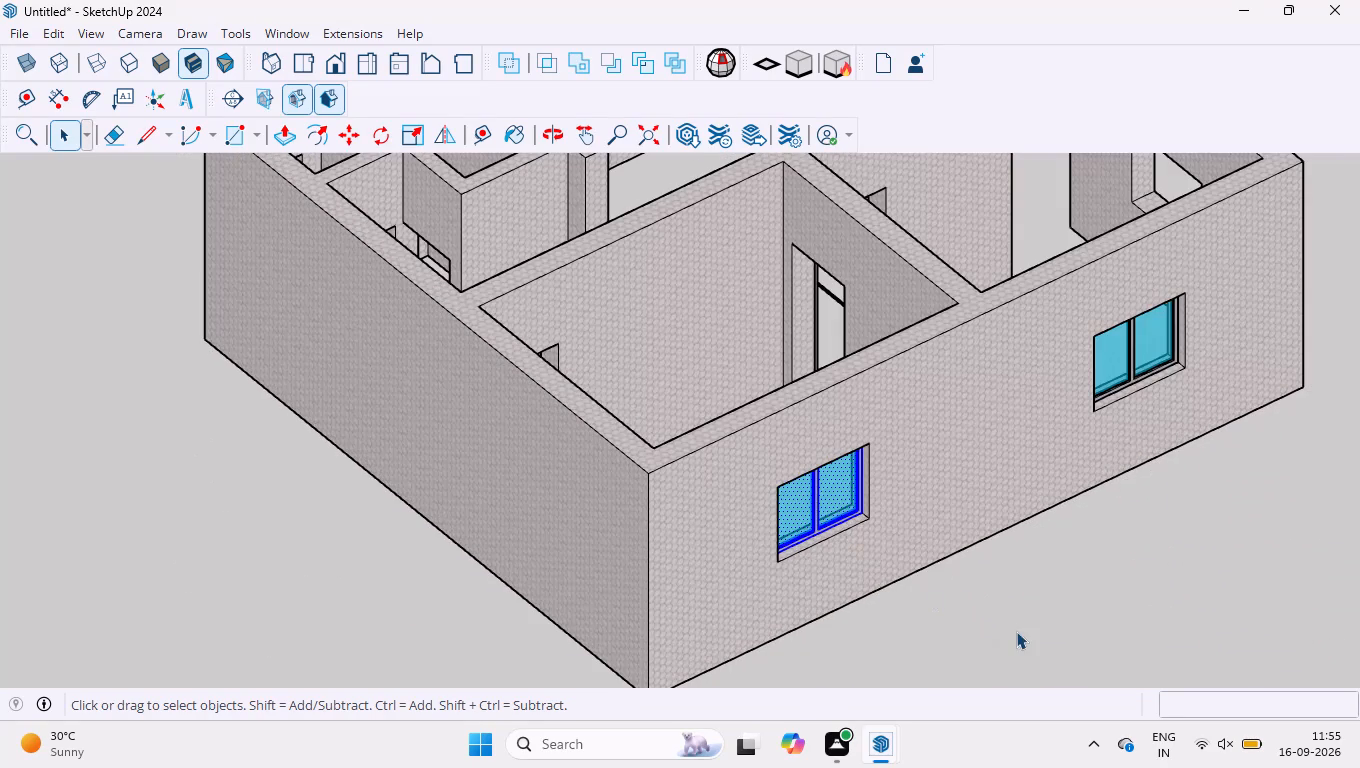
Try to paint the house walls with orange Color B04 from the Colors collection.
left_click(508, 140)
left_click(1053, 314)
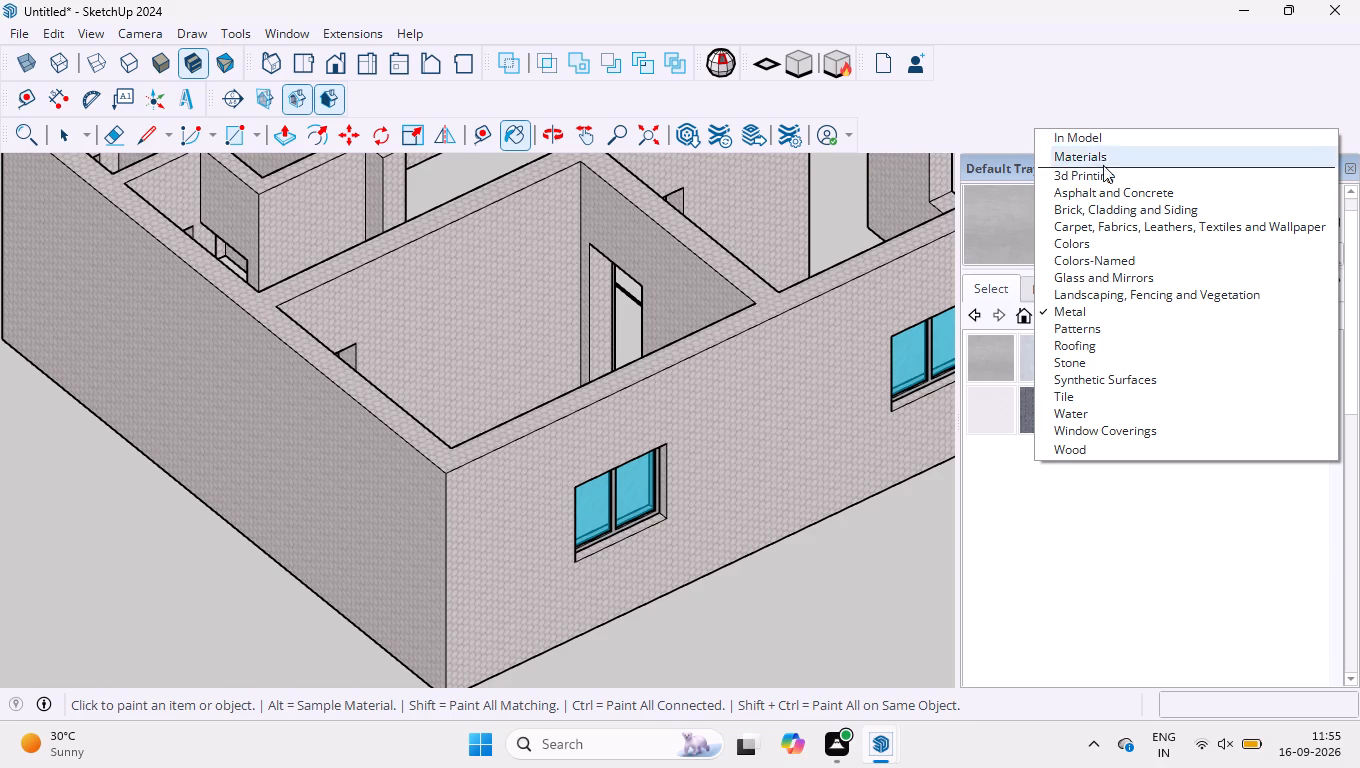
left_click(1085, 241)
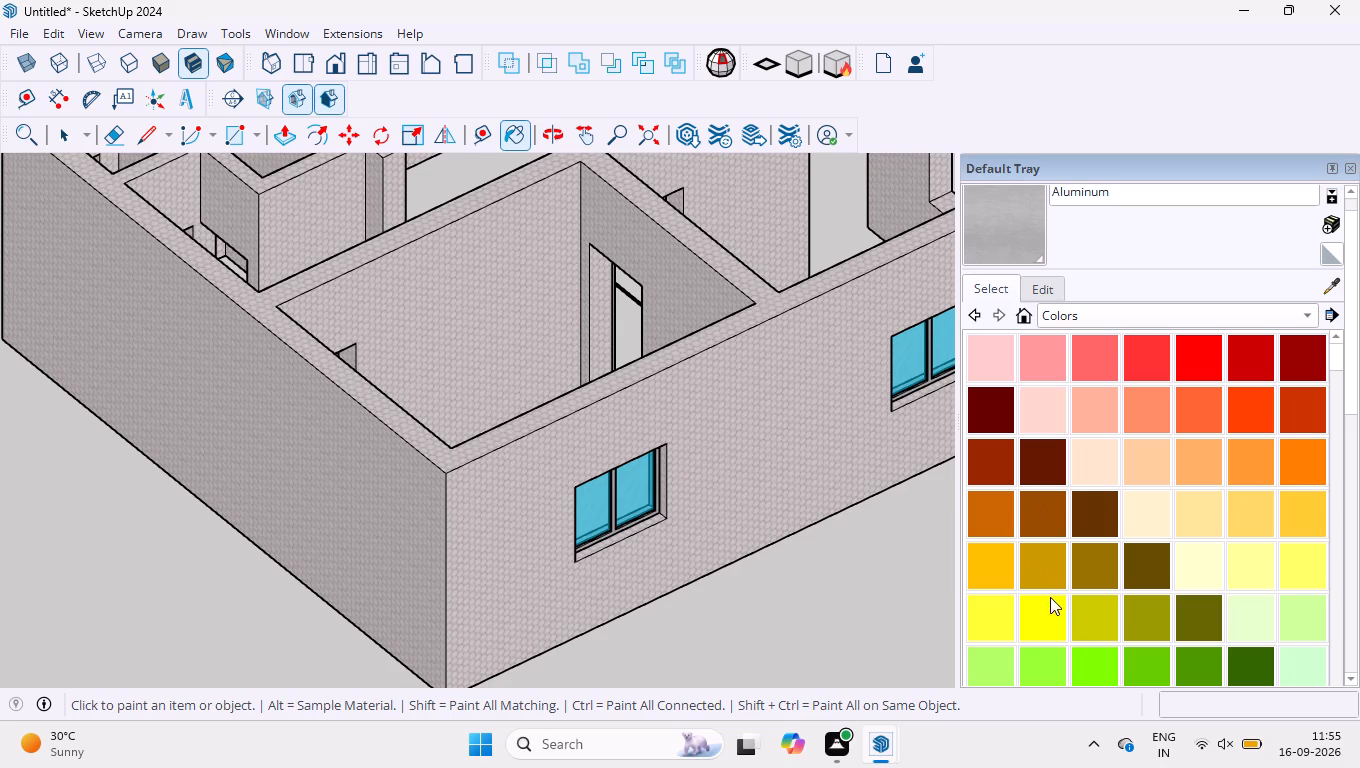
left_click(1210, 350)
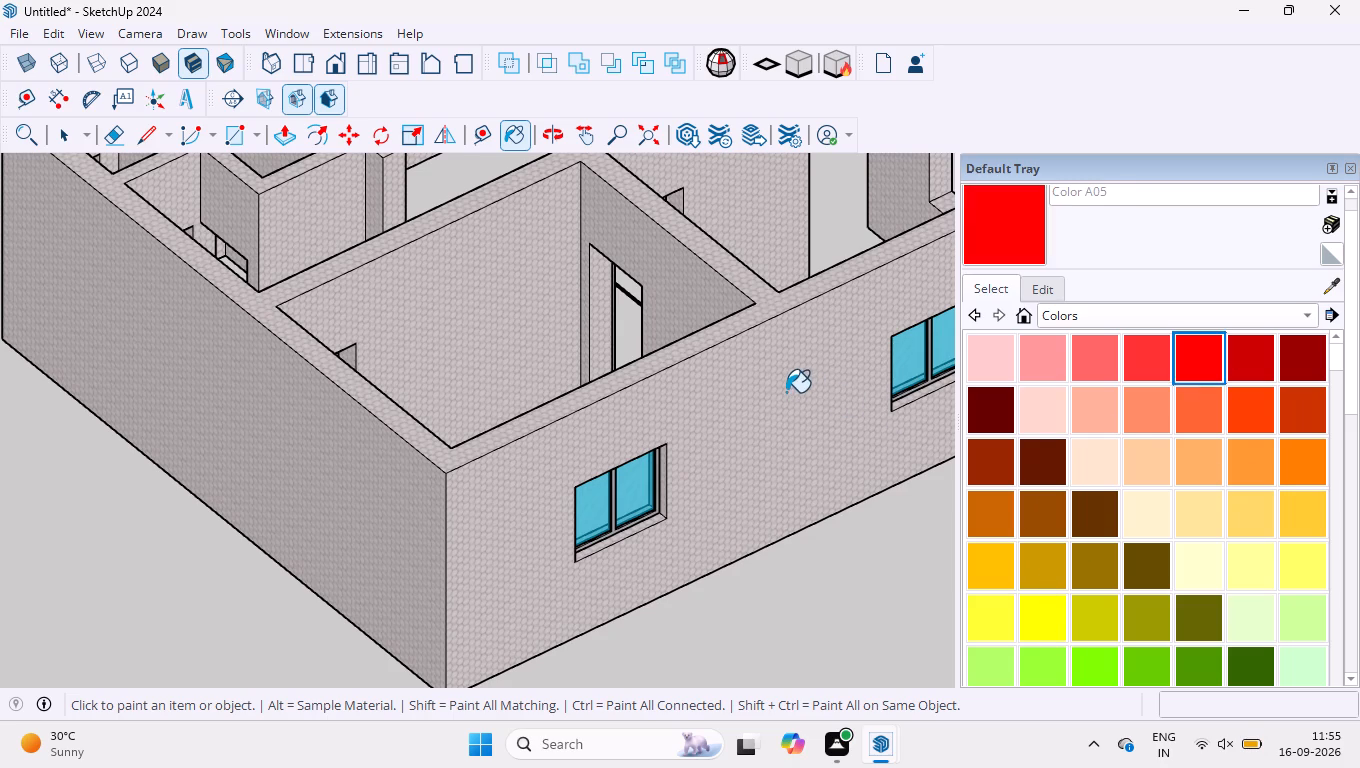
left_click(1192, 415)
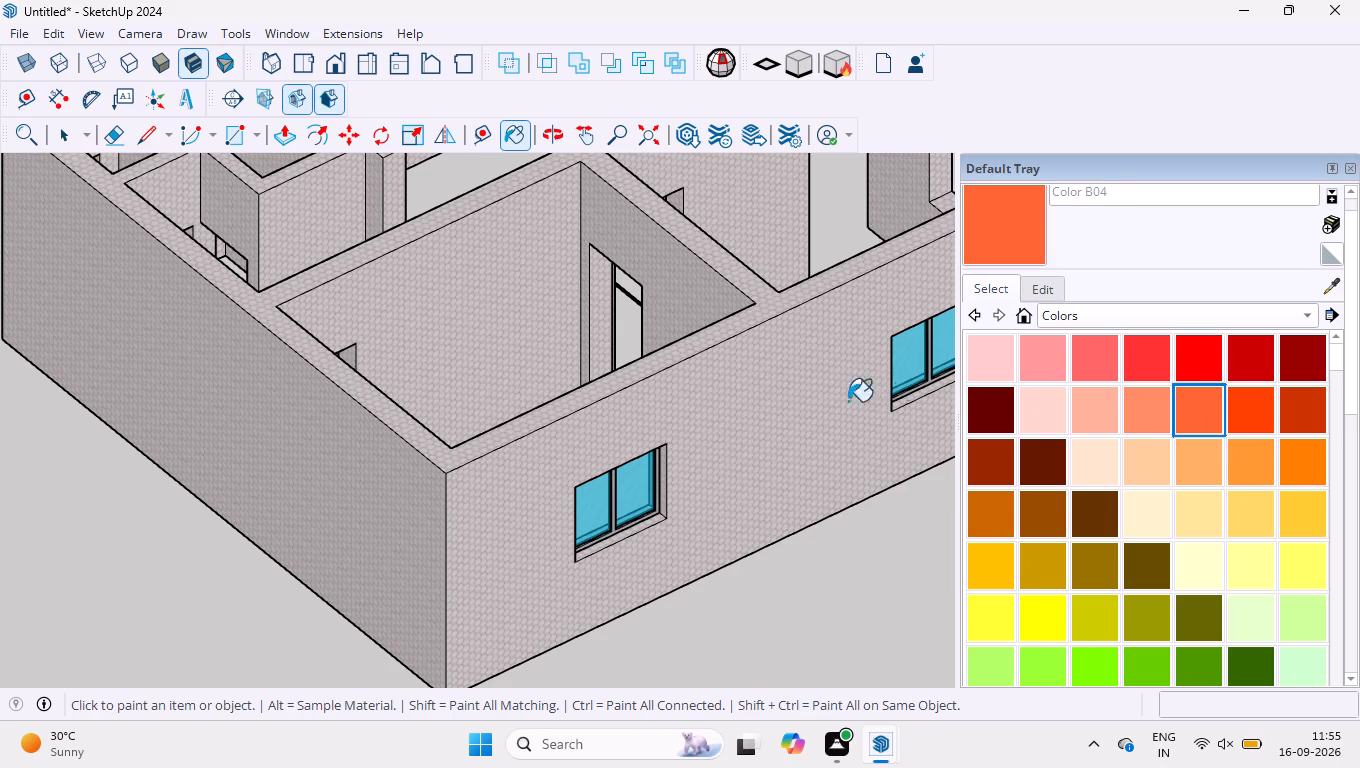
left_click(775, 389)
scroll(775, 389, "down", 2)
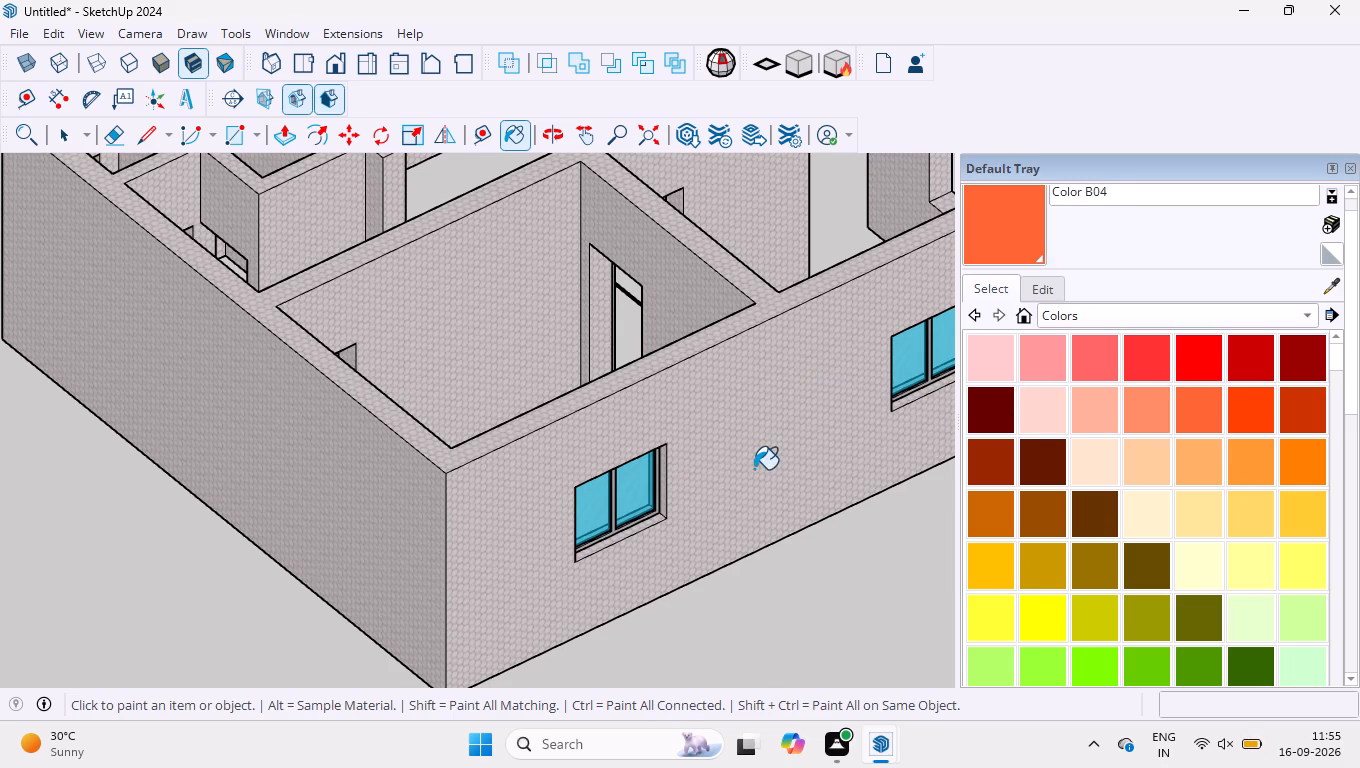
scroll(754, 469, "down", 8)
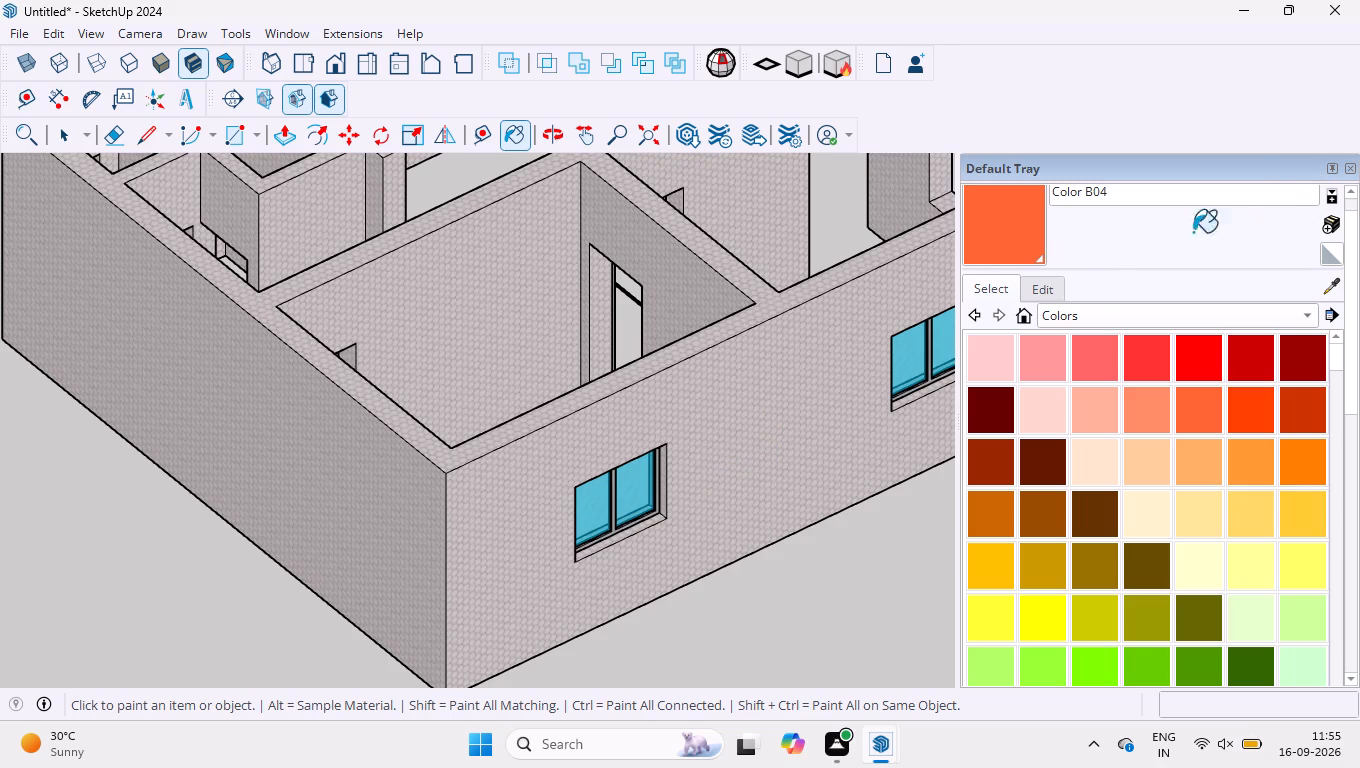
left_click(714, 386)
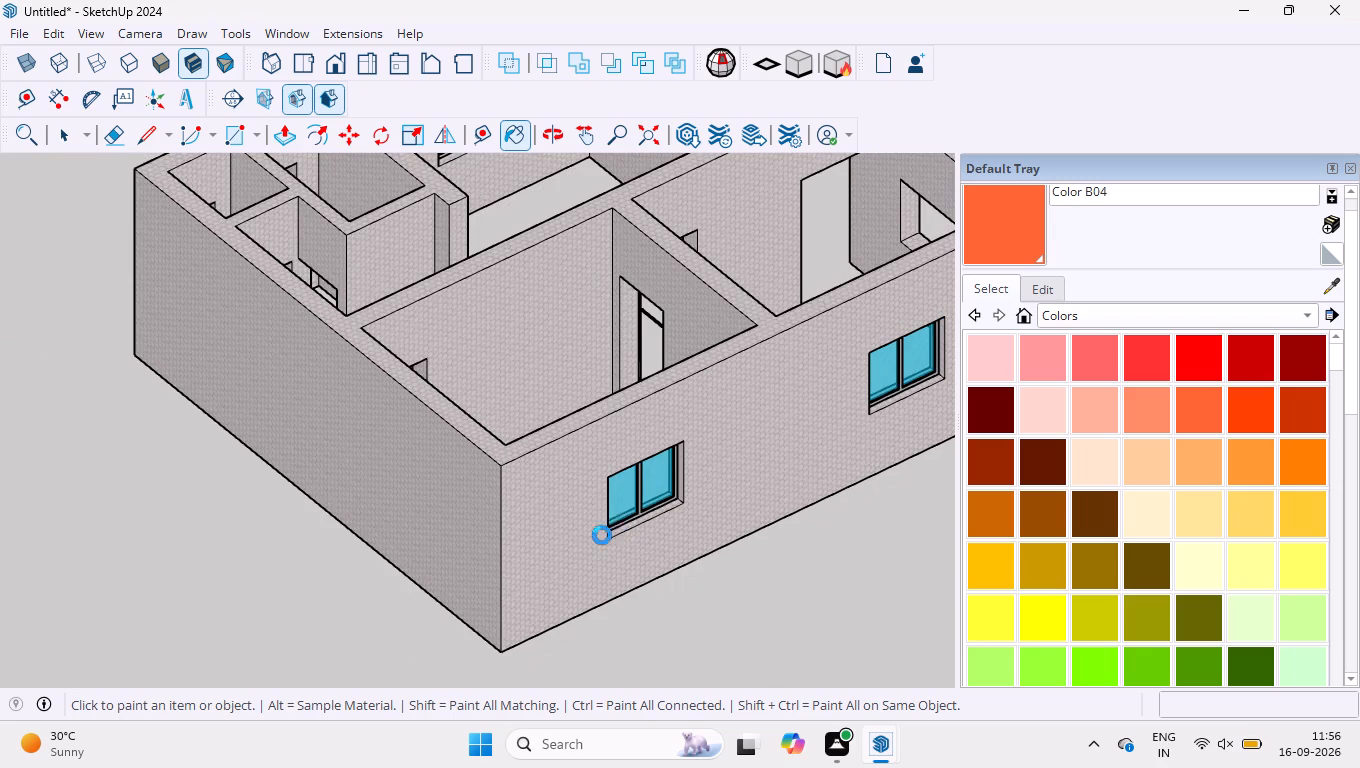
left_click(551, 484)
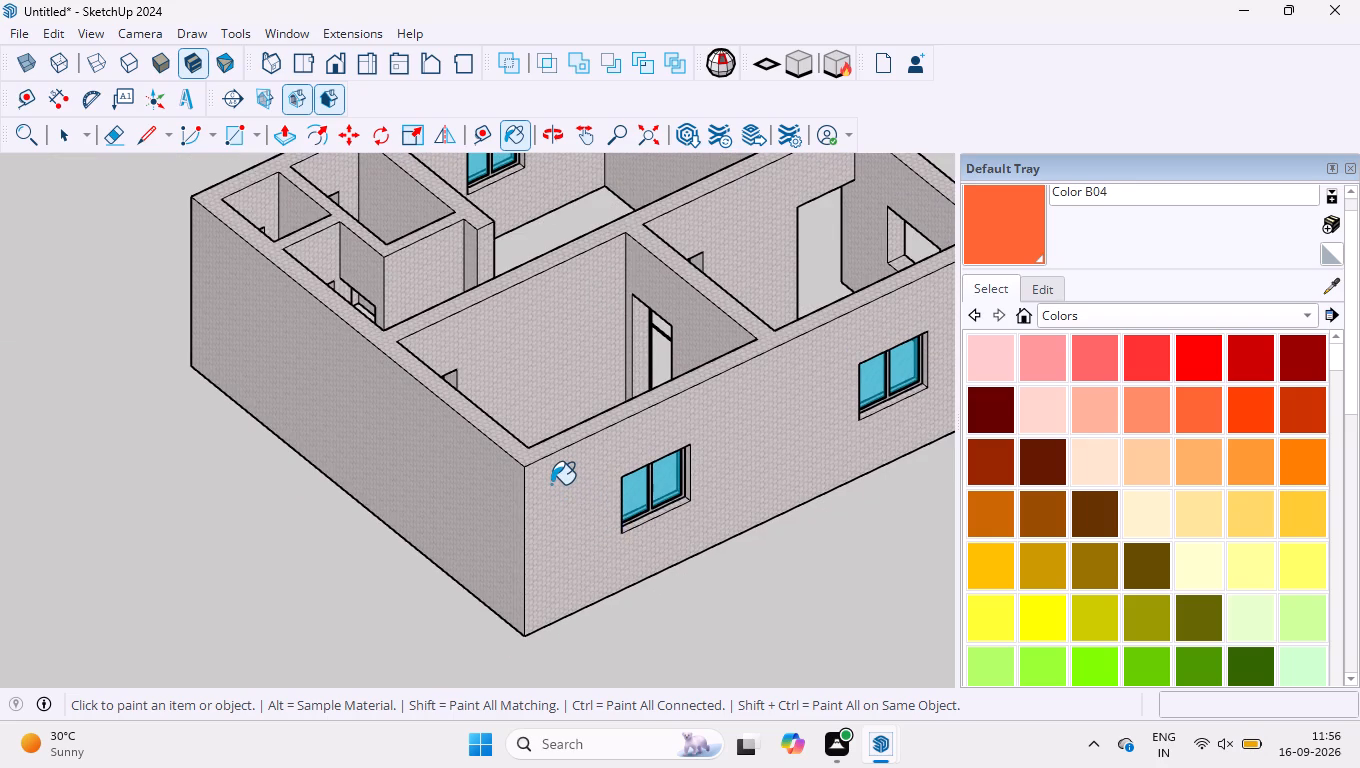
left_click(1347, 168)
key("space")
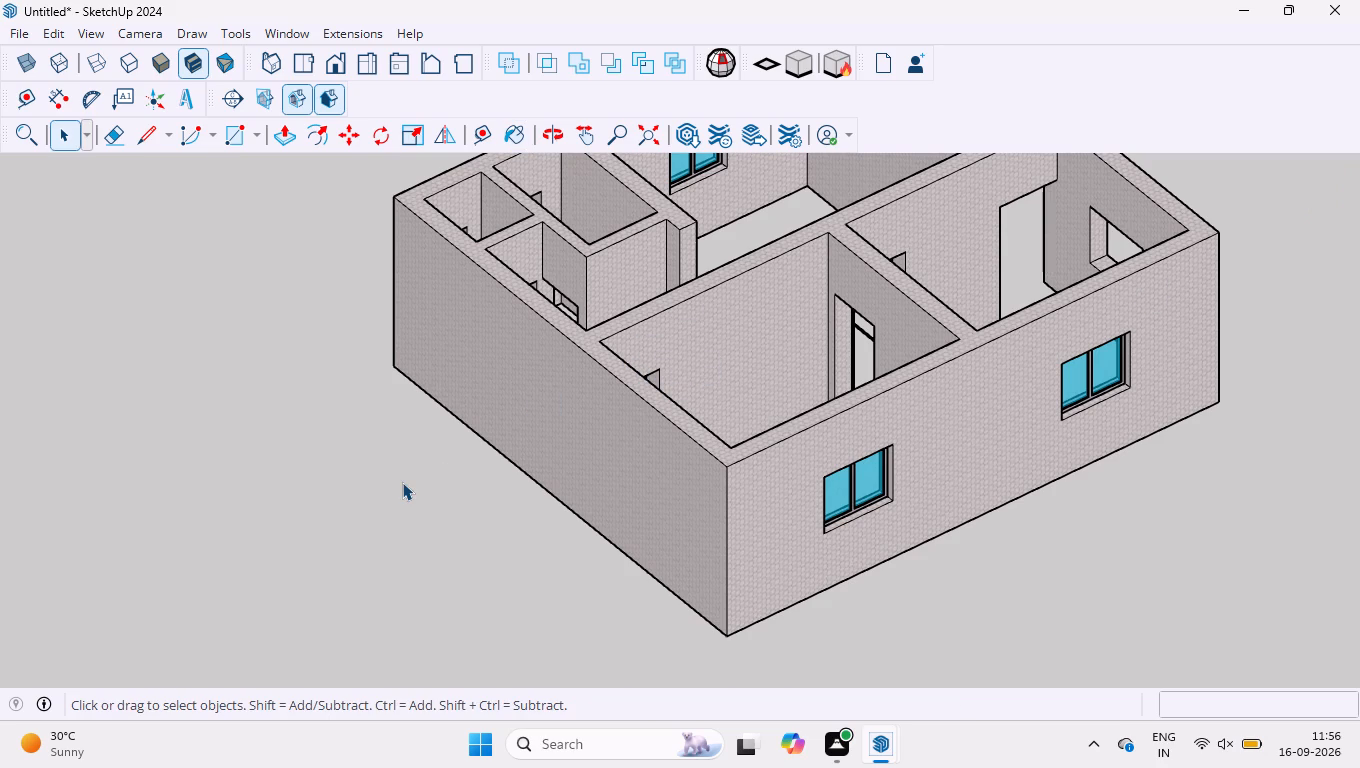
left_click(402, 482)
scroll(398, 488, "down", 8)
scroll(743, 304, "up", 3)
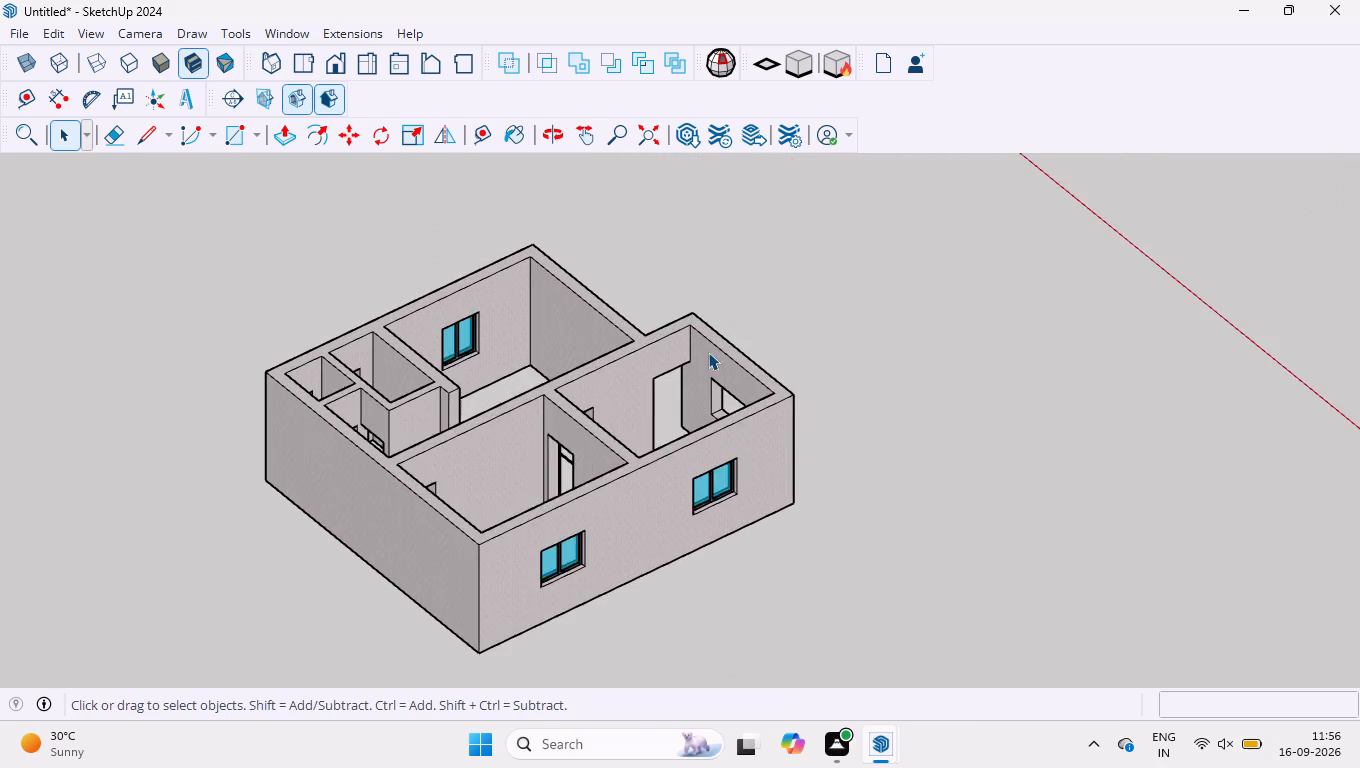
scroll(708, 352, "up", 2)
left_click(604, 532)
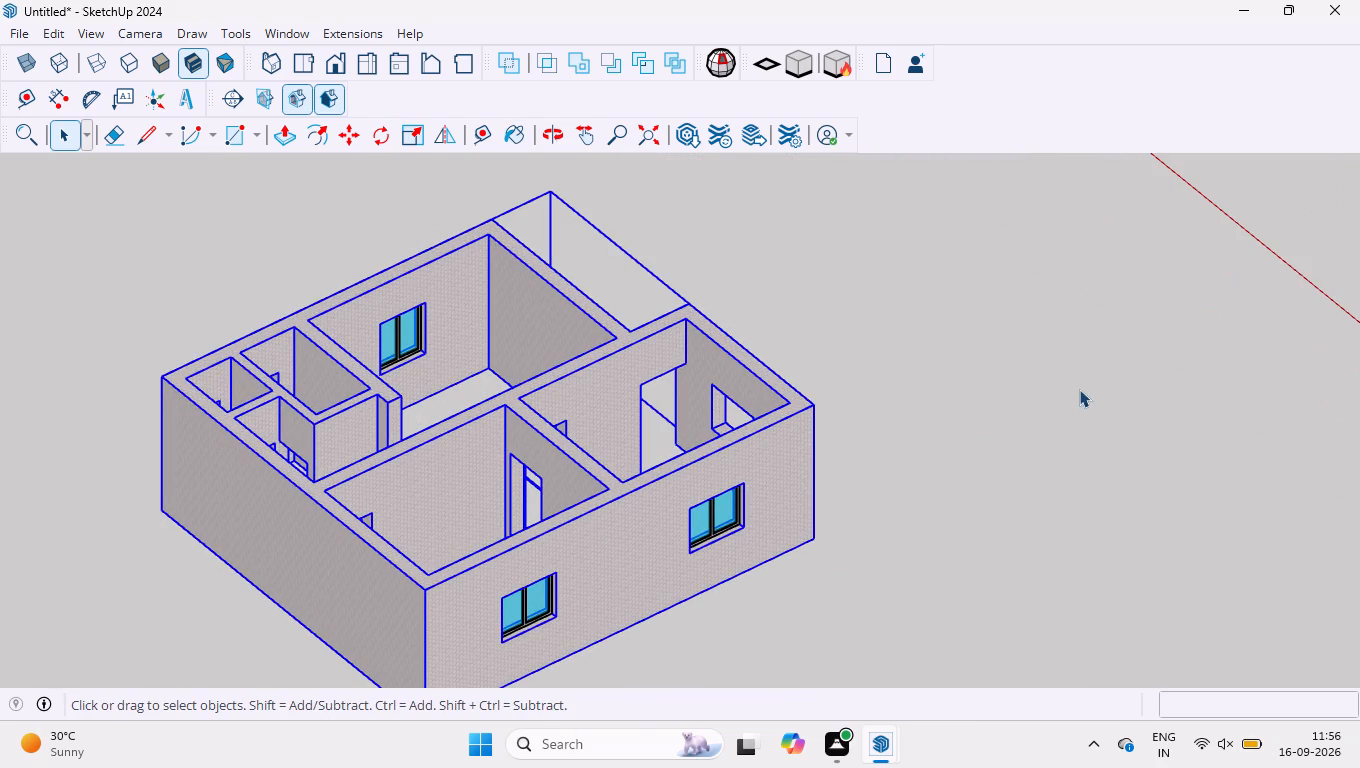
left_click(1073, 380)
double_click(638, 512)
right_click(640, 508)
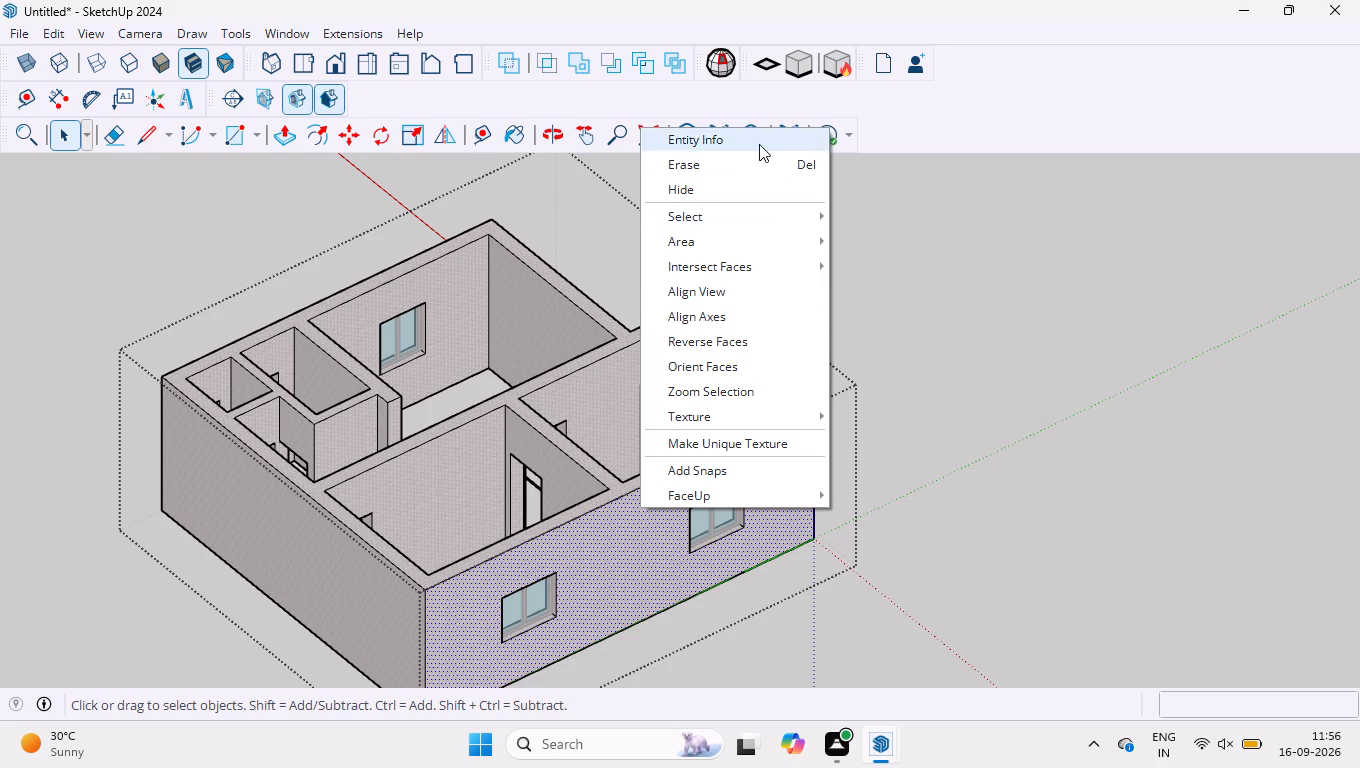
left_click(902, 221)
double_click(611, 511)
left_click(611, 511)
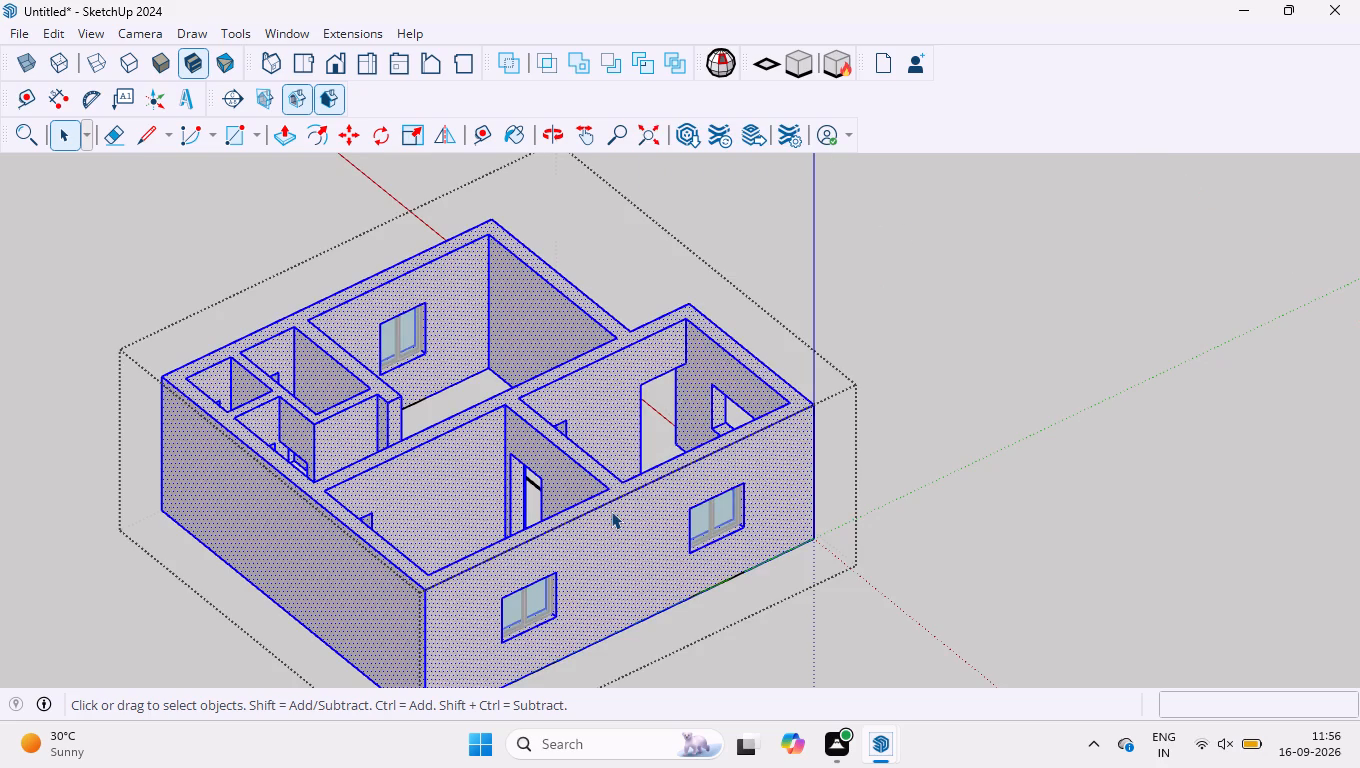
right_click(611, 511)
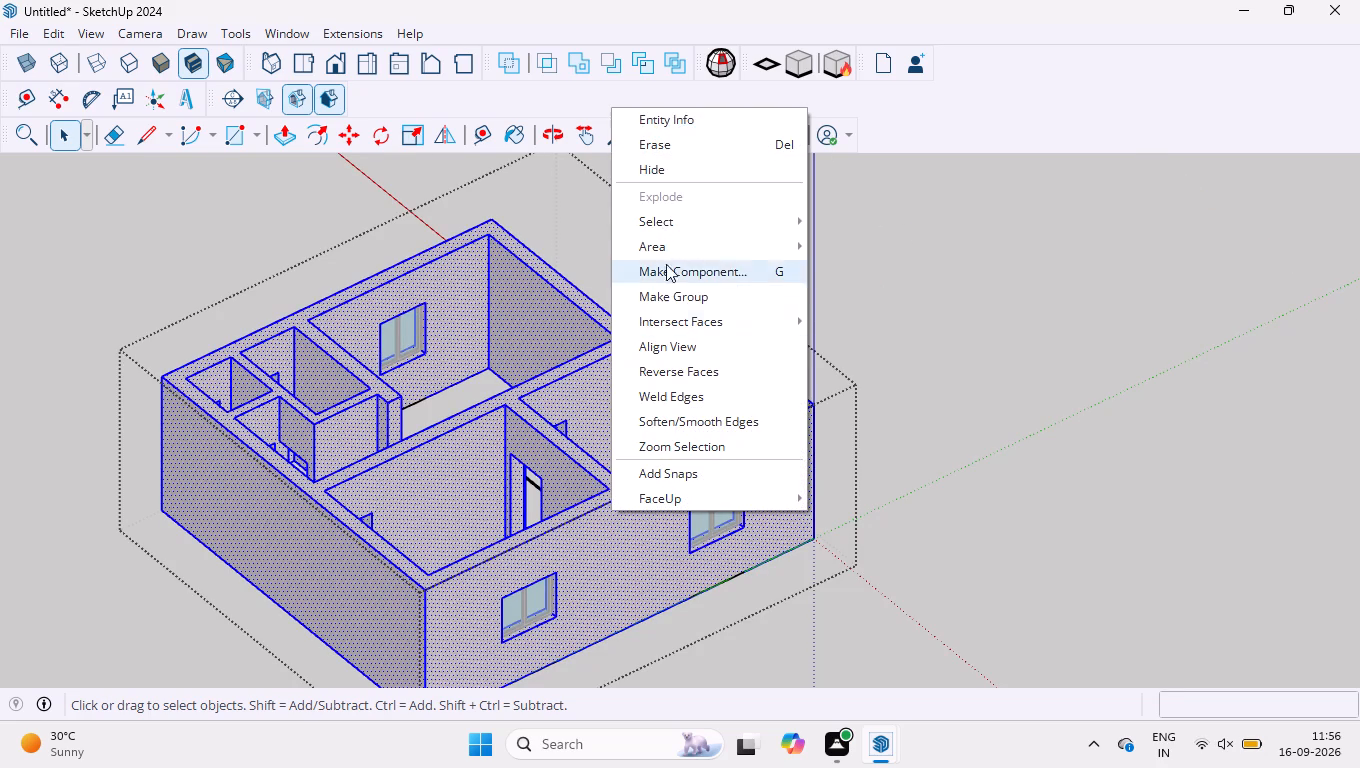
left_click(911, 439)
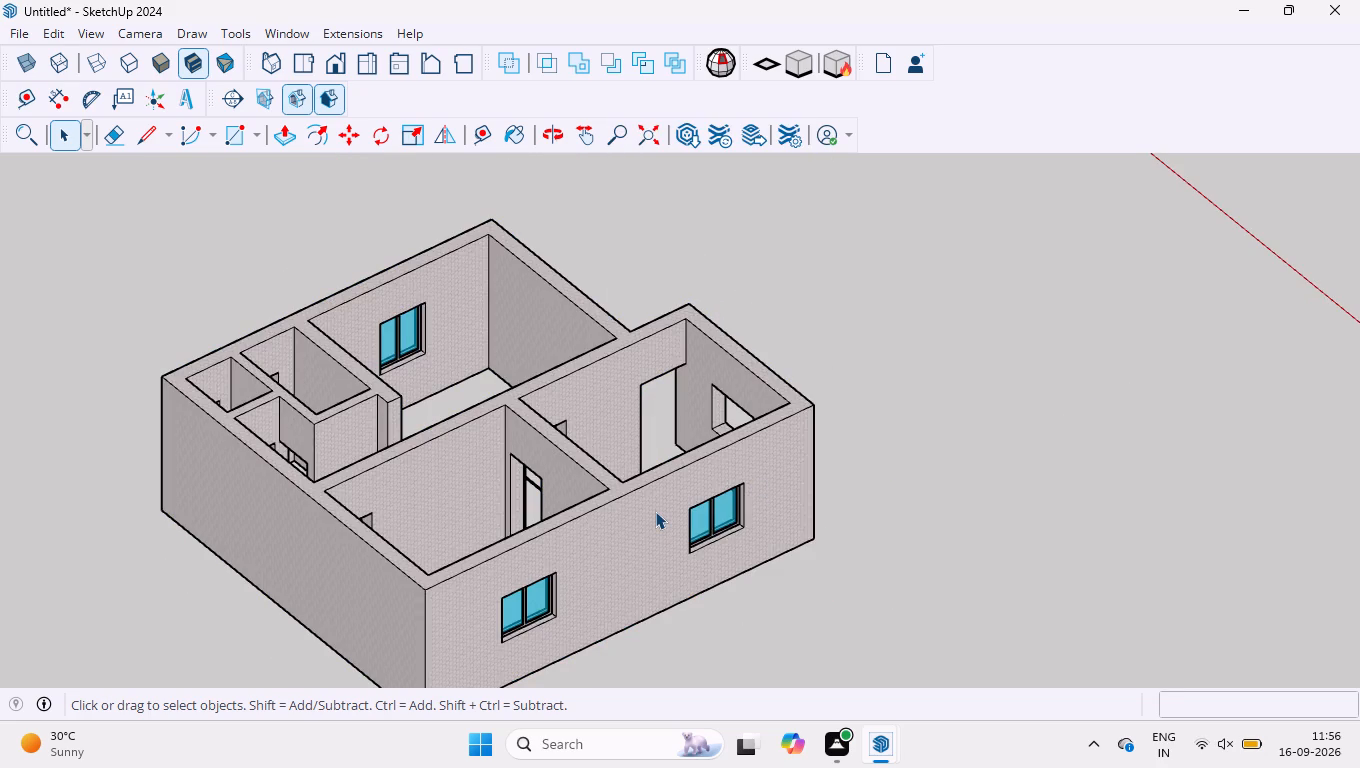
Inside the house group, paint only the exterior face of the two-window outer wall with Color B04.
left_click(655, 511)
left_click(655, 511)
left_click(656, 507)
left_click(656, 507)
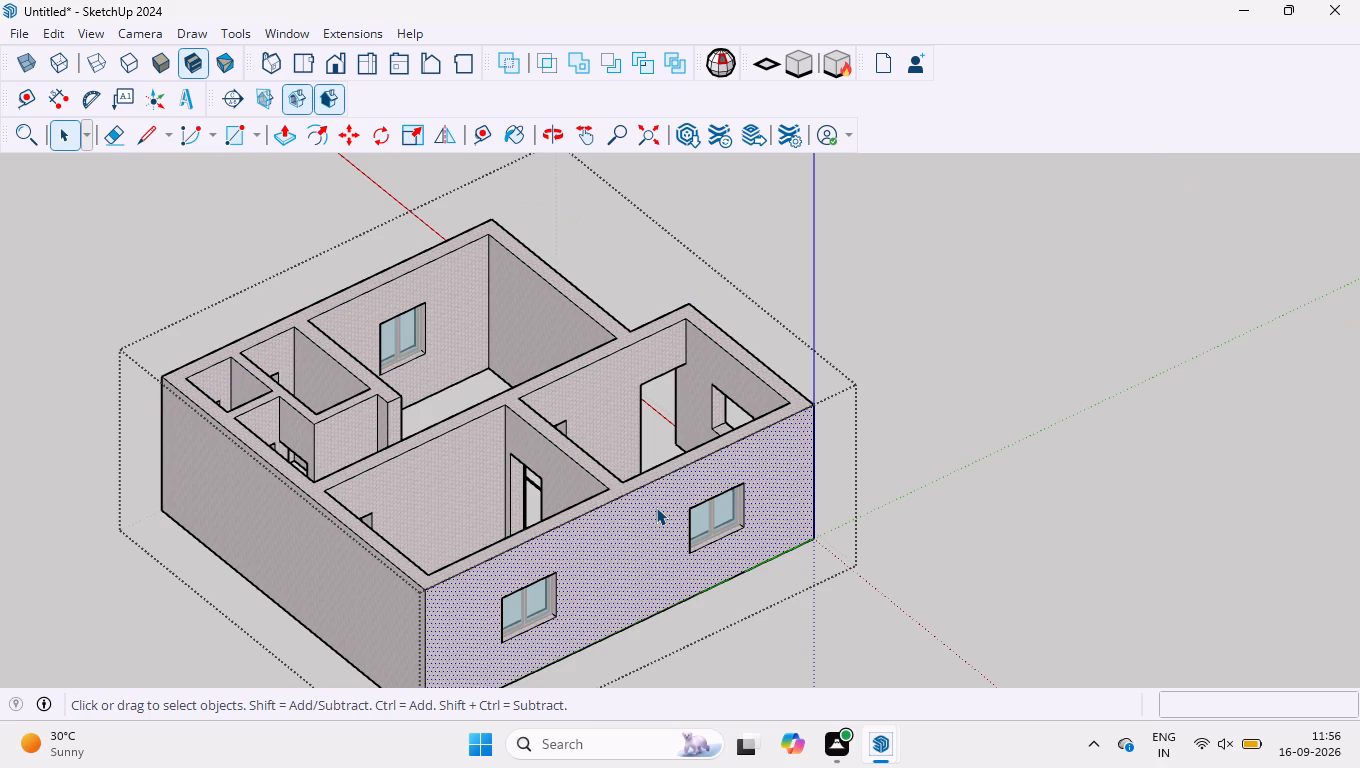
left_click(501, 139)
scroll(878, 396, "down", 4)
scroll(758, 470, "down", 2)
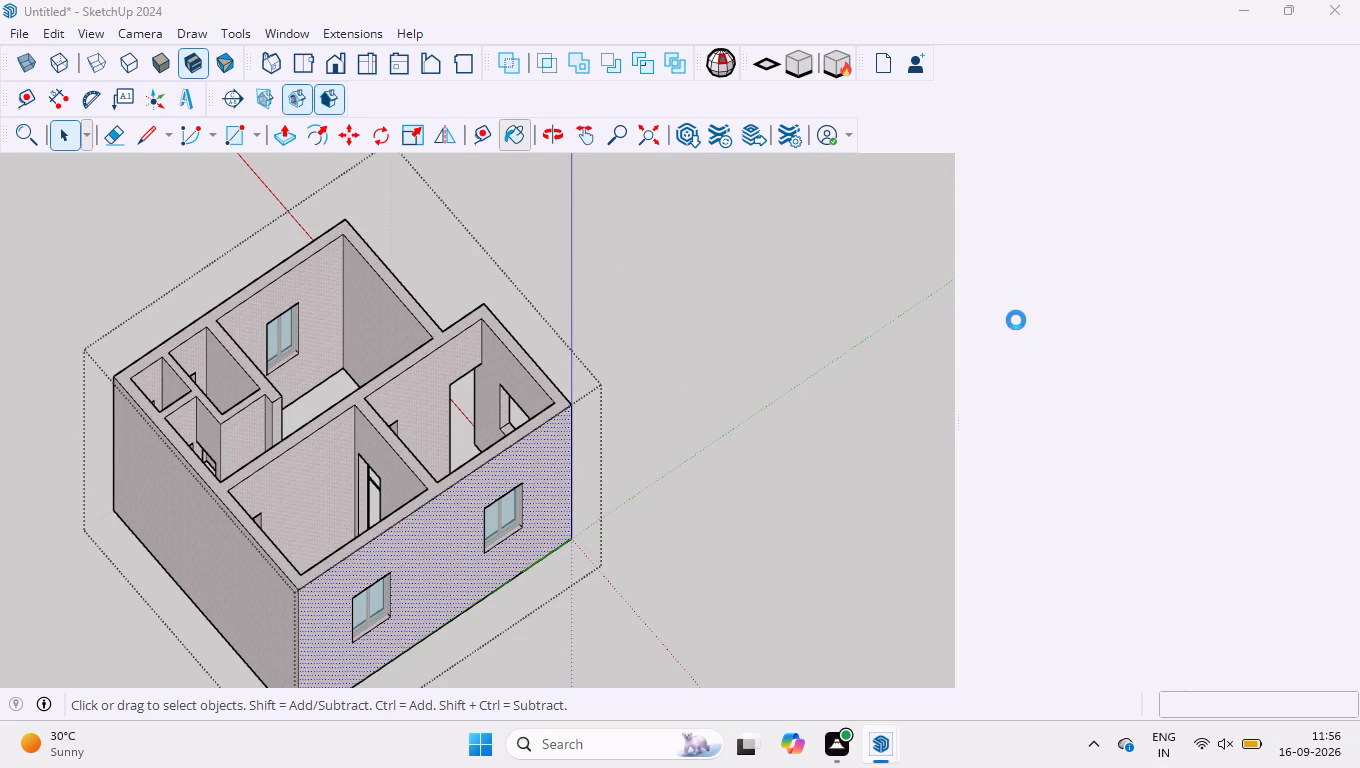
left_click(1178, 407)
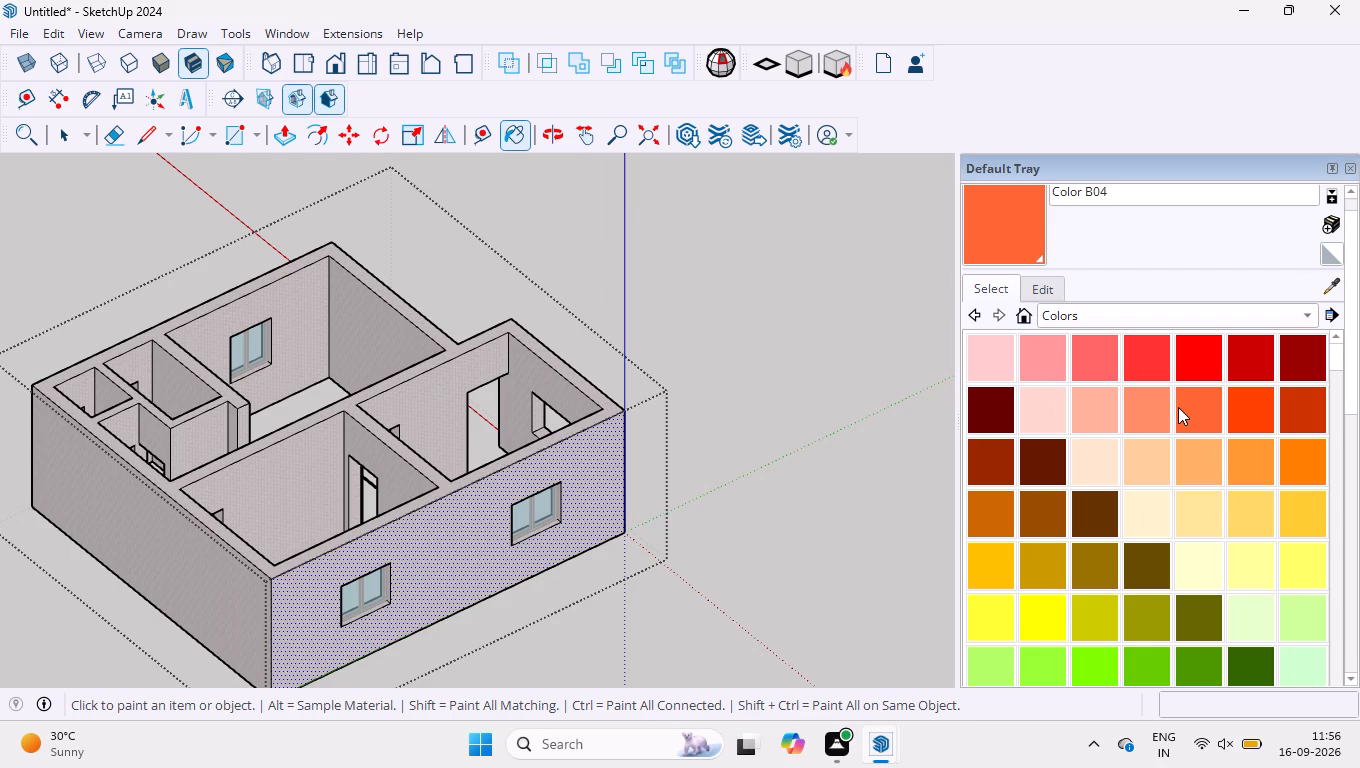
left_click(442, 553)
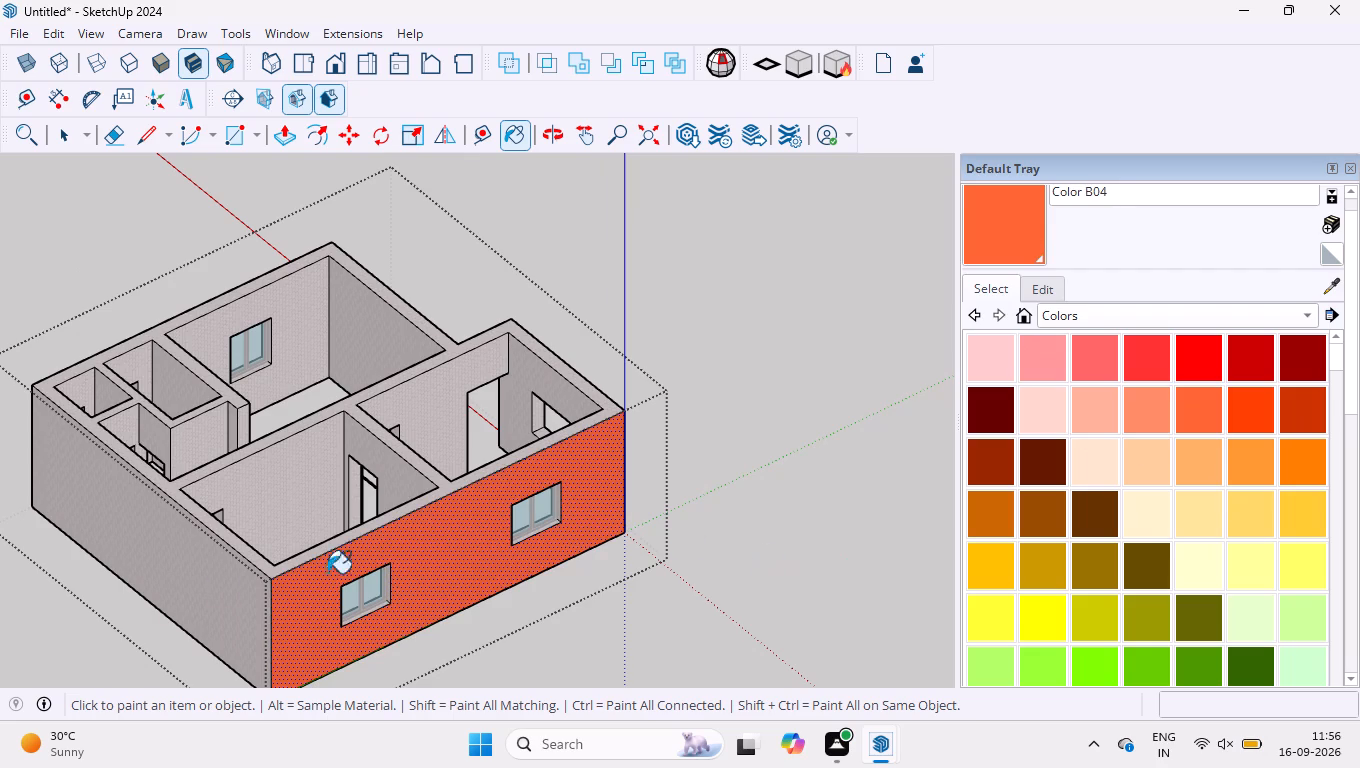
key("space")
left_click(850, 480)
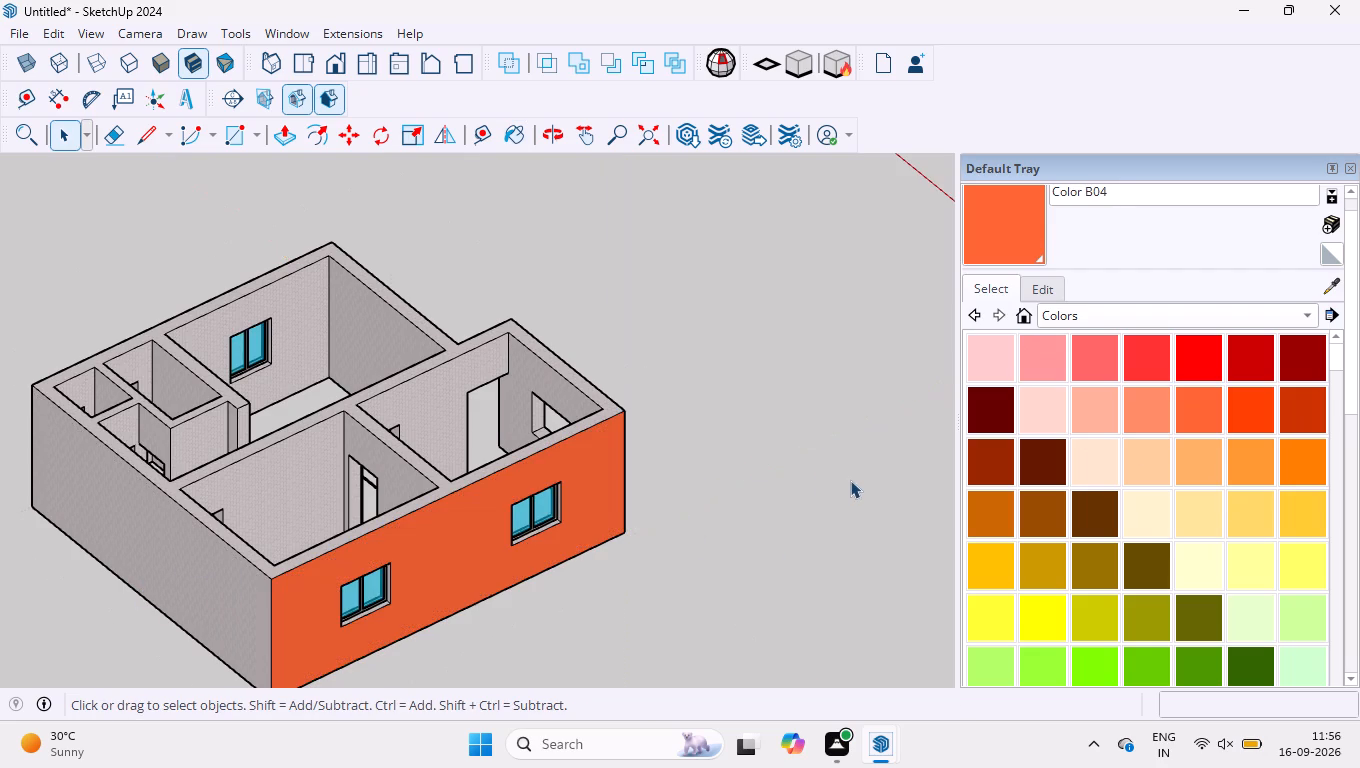
Select all the wall geometry inside the house group and paint it with orange Color B04.
scroll(685, 426, "down", 6)
scroll(462, 457, "up", 3)
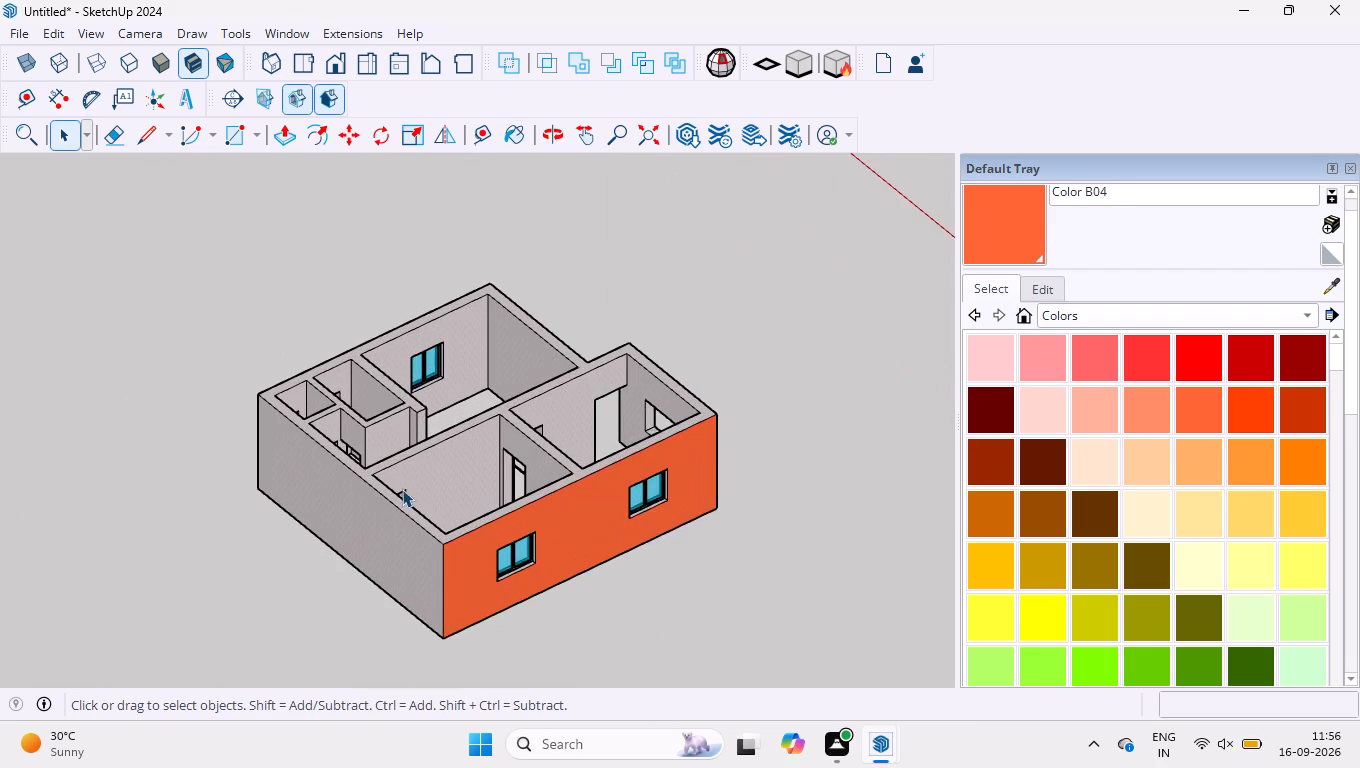
double_click(372, 535)
left_click(372, 535)
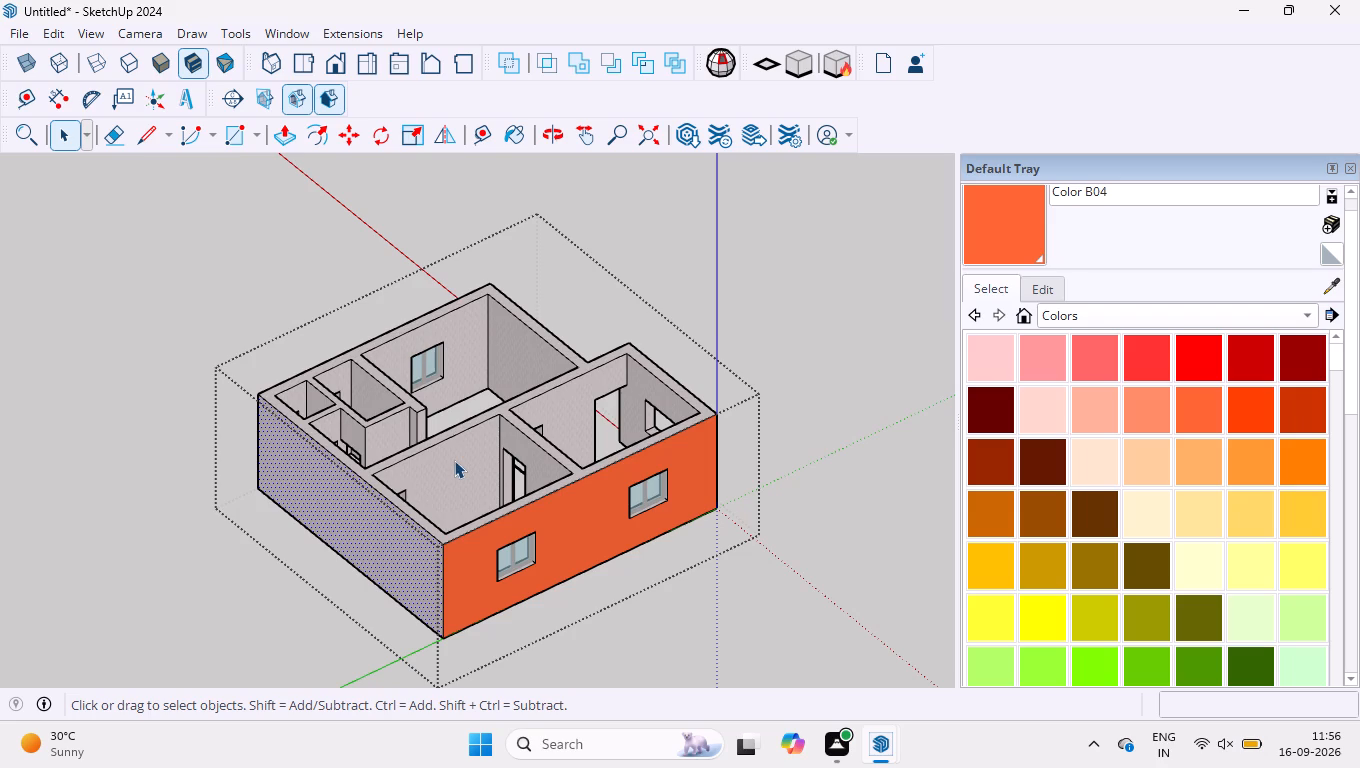
left_click_drag(124, 328, 806, 636, "ctrl")
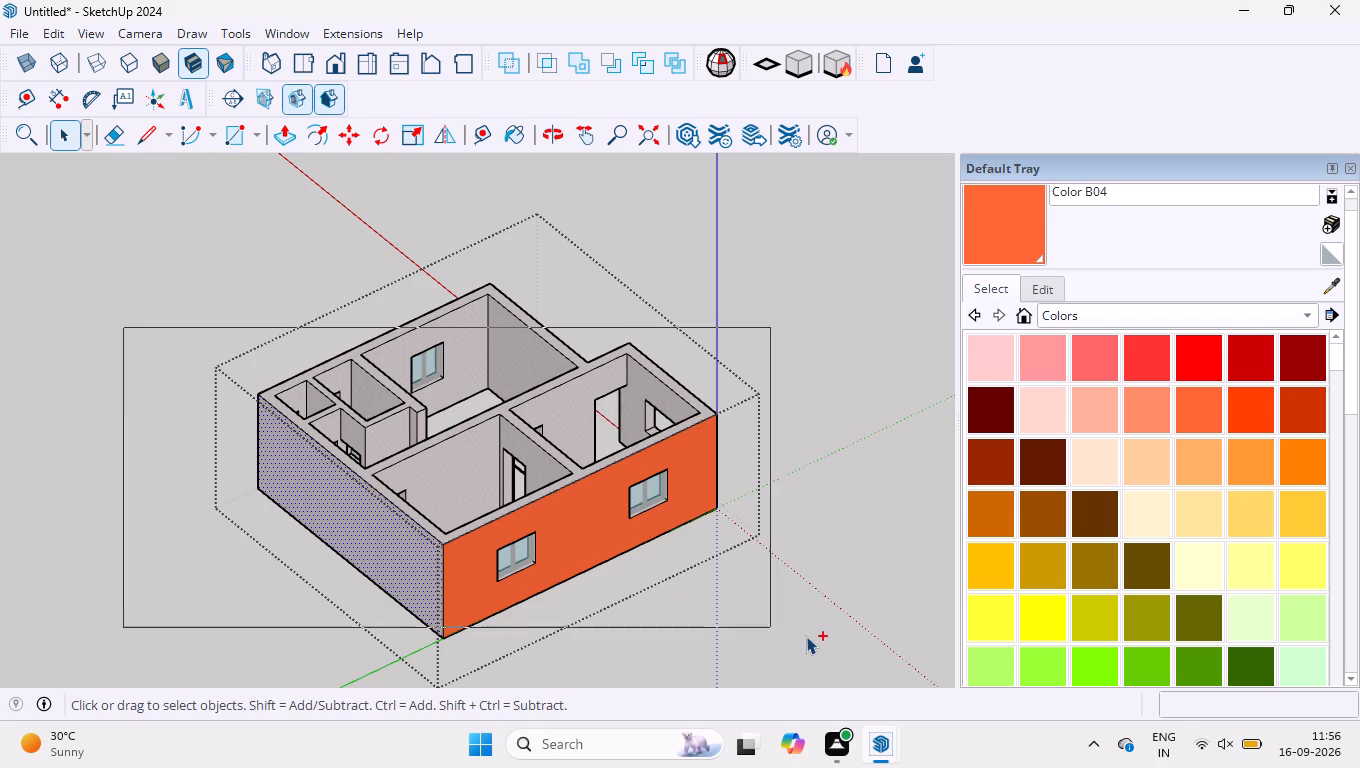
left_click_drag(806, 636, 806, 637, "ctrl")
left_click_drag(148, 219, 720, 563, "ctrl")
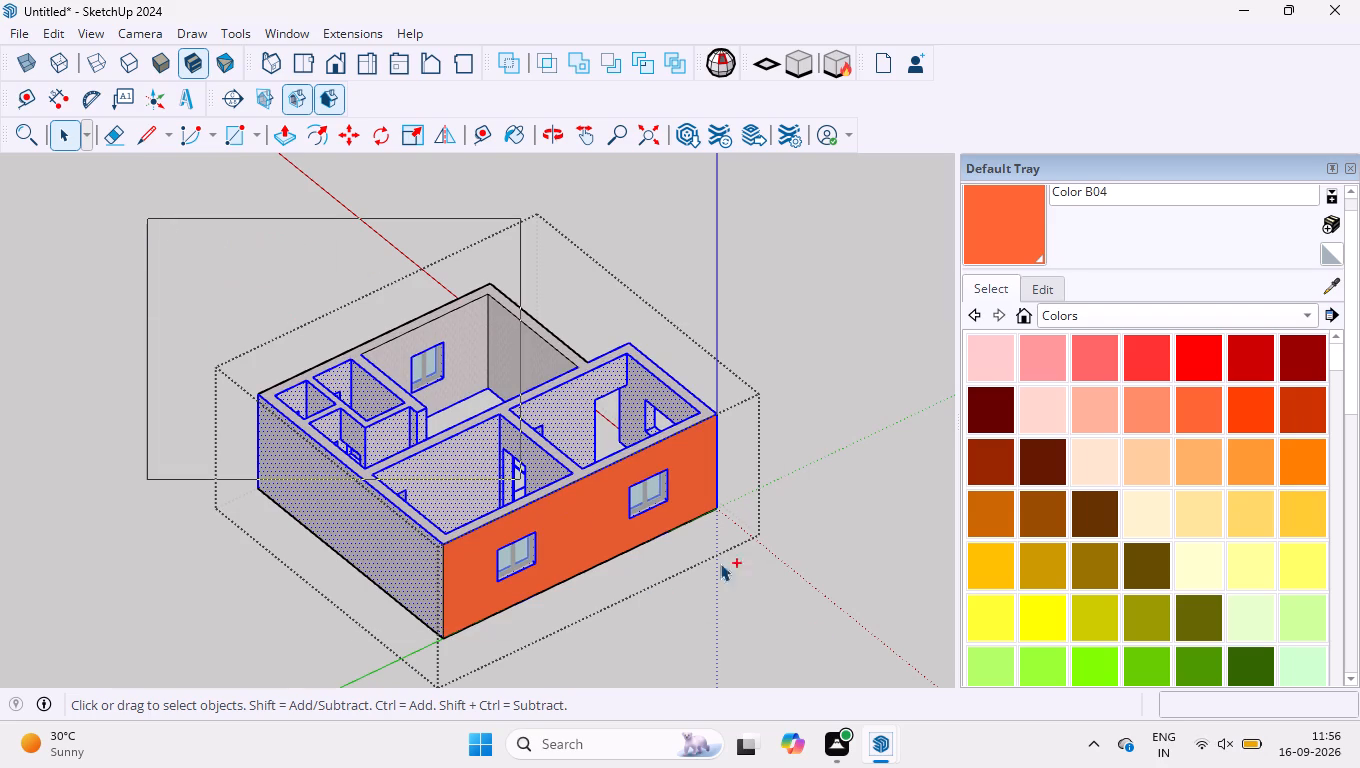
left_click_drag(720, 563, 905, 691, "ctrl")
left_click(1196, 407)
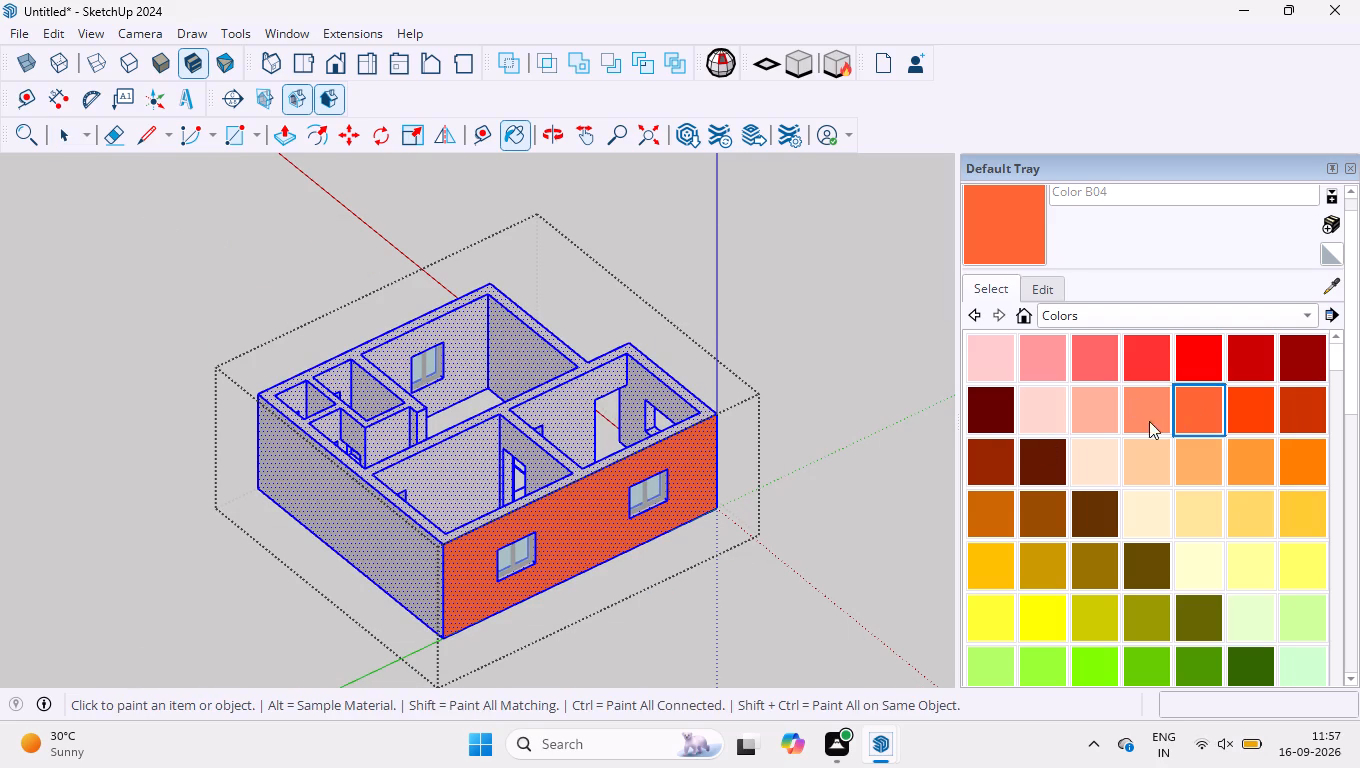
left_click(516, 373)
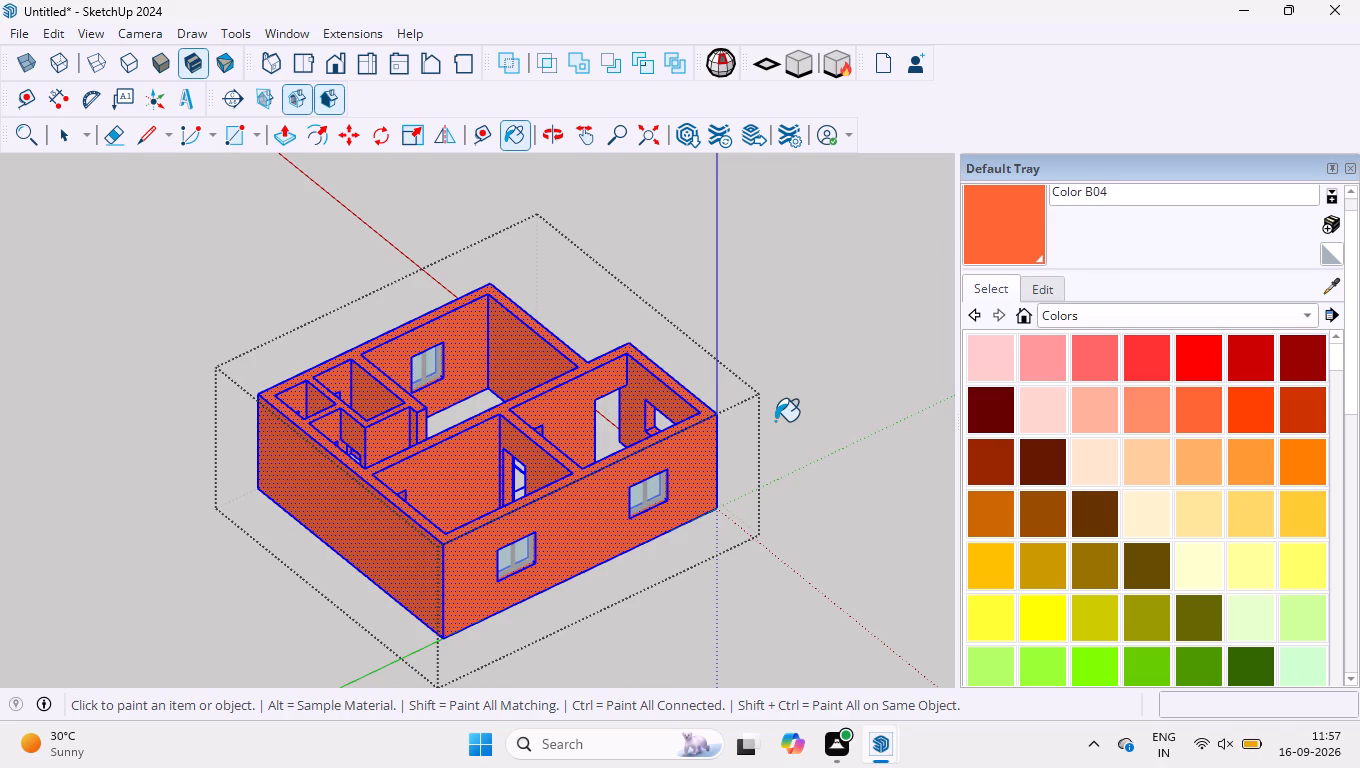
Repaint all the selected house walls with the lighter orange Color B03 and leave the group.
left_click(1133, 410)
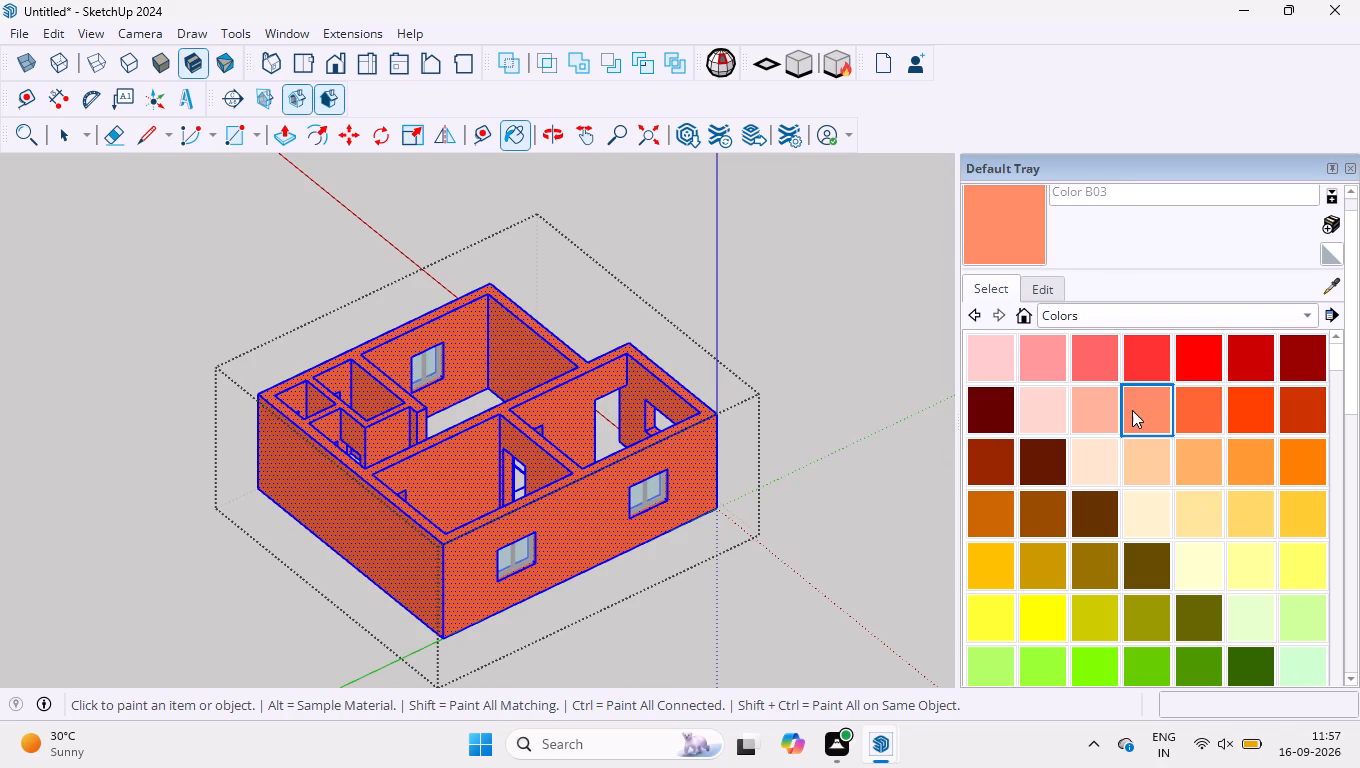
left_click(569, 392)
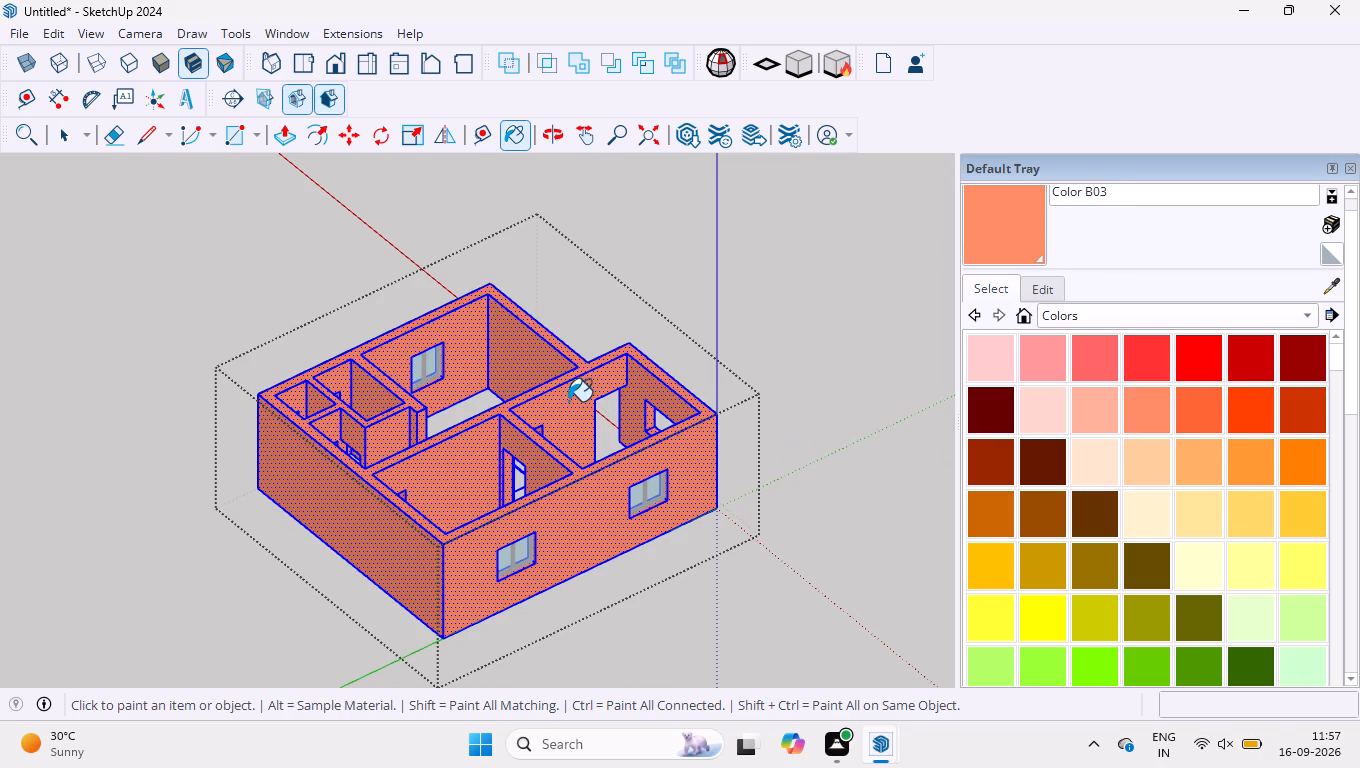
scroll(935, 482, "down", 3)
scroll(1042, 455, "down", 3)
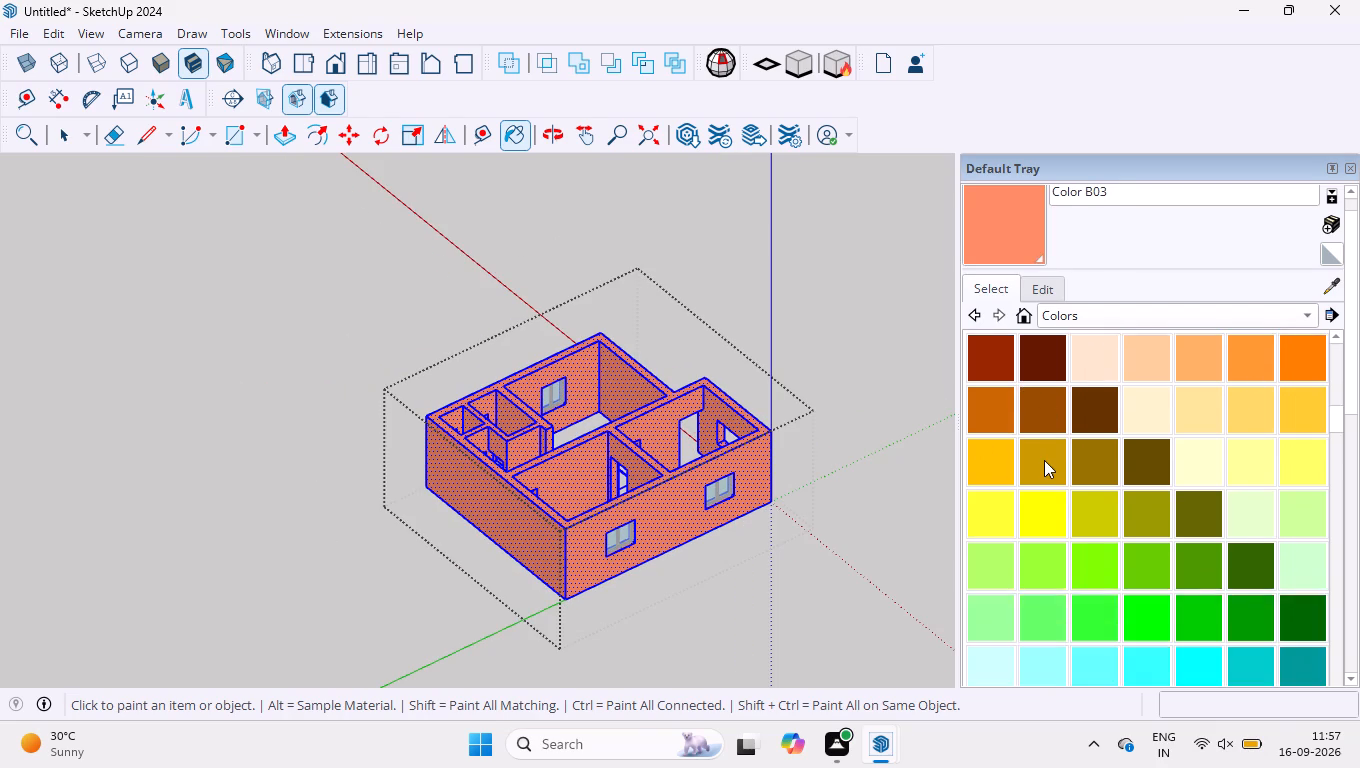
scroll(1044, 460, "down", 8)
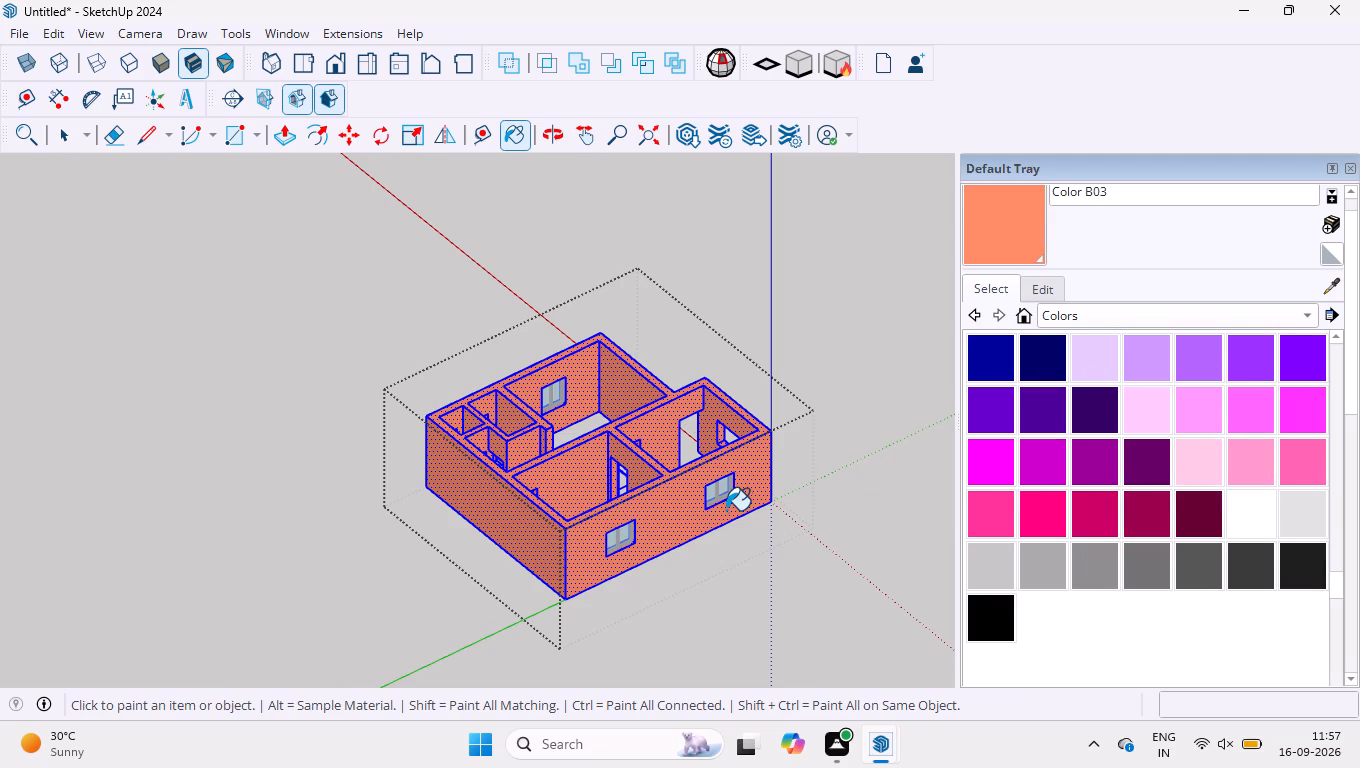
key("Return")
left_click(1351, 165)
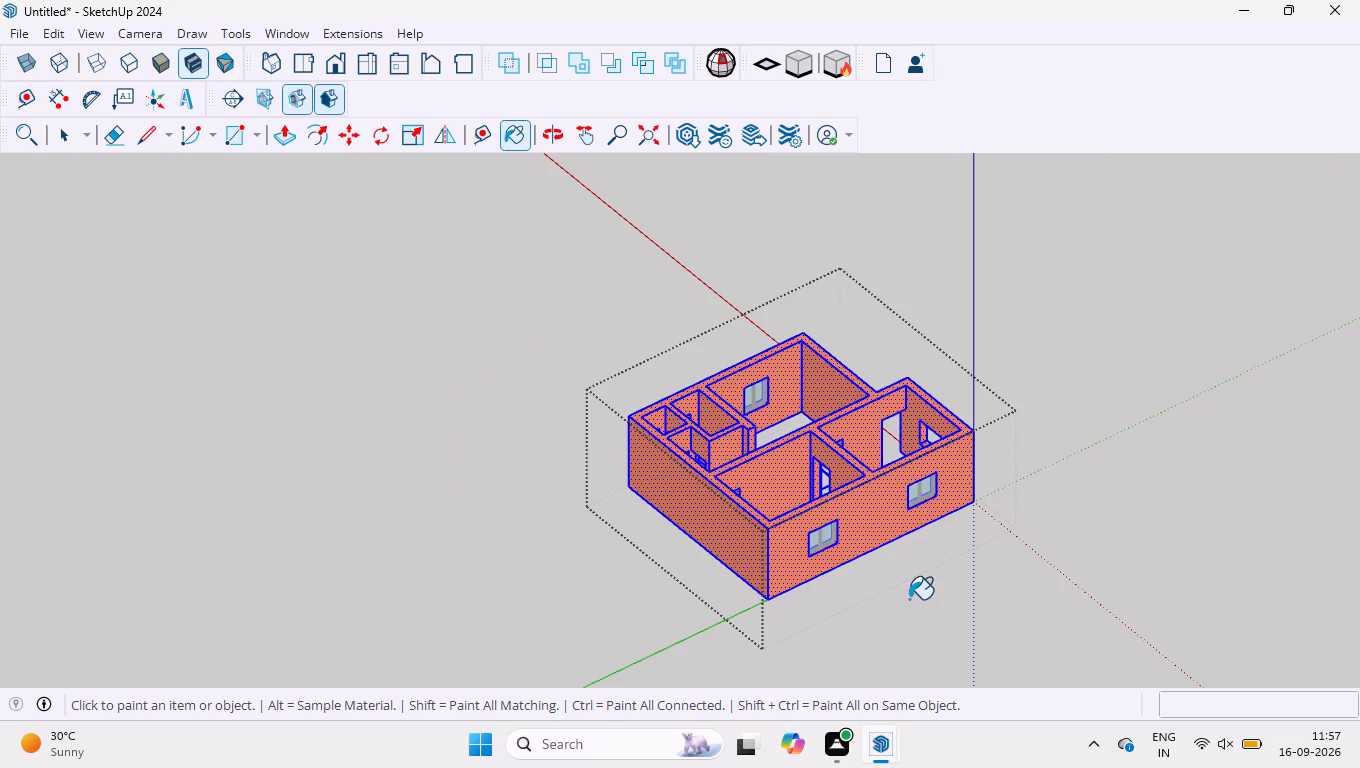
left_click(909, 599)
key("space")
left_click(1194, 534)
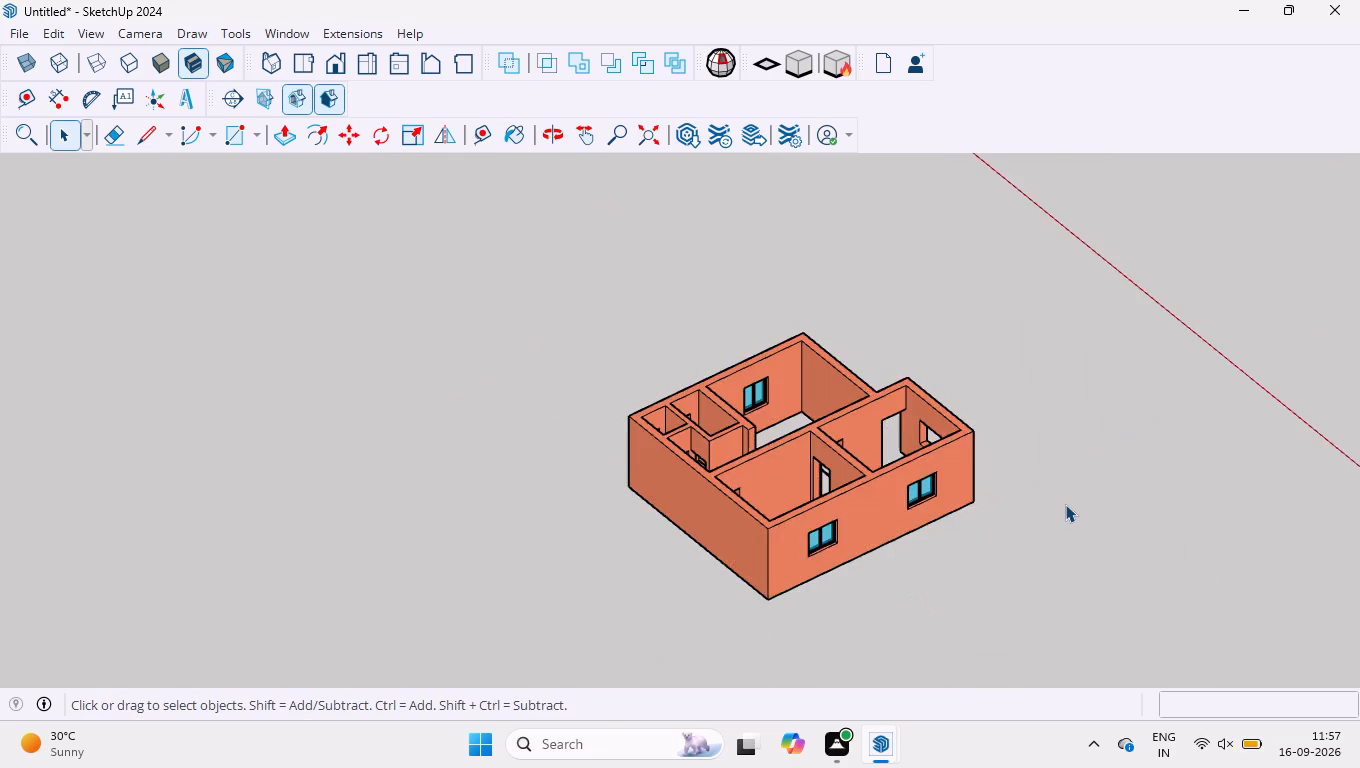
Save the model in the Documents folder under the file name 16-9-.
scroll(1065, 504, "up", 6)
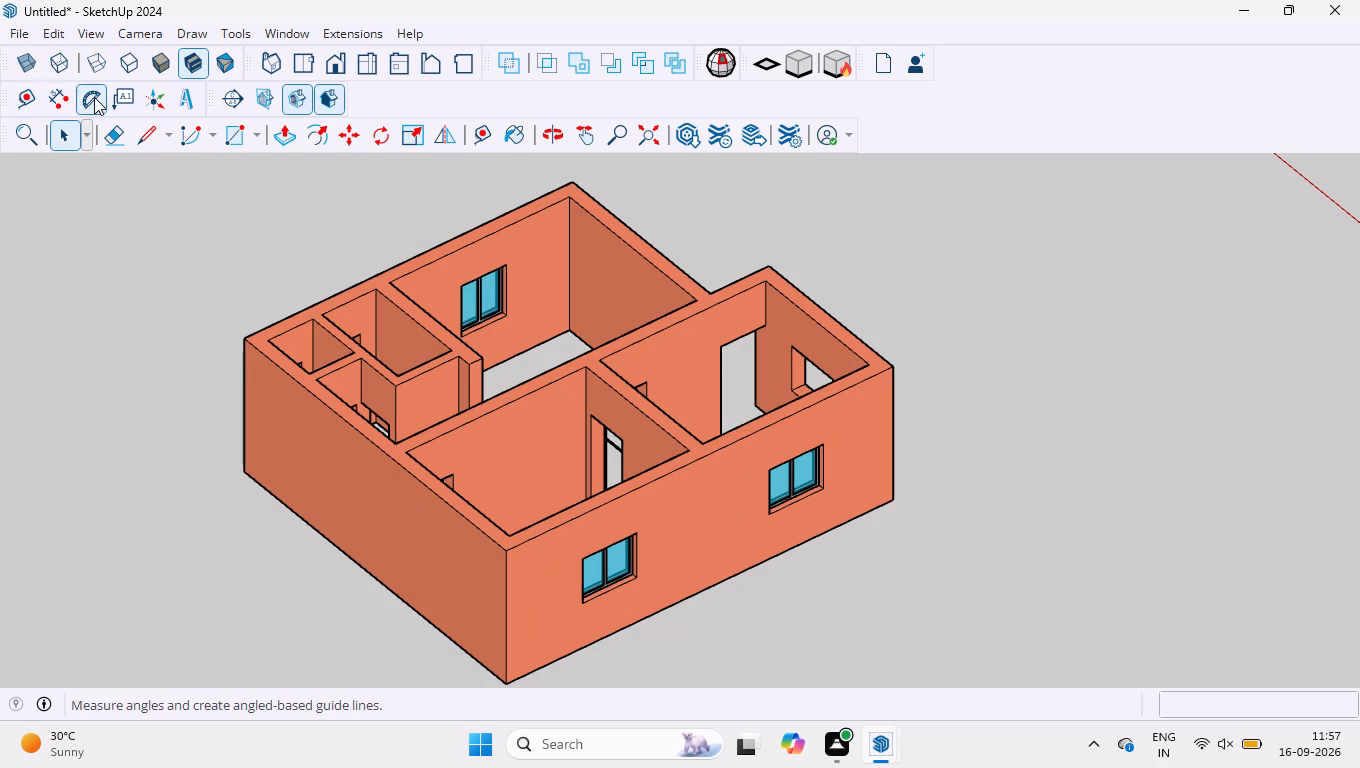
key("ctrl+s")
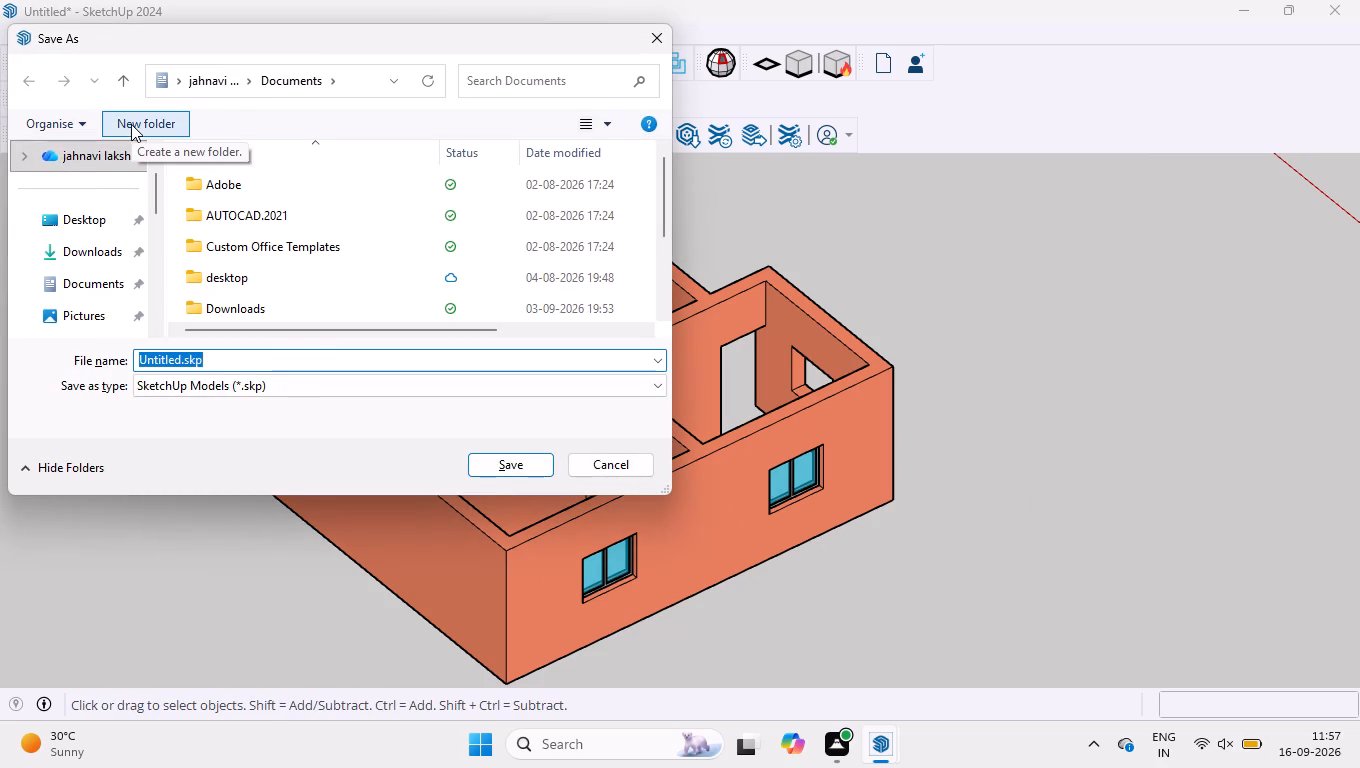
type("16")
type("-9-")
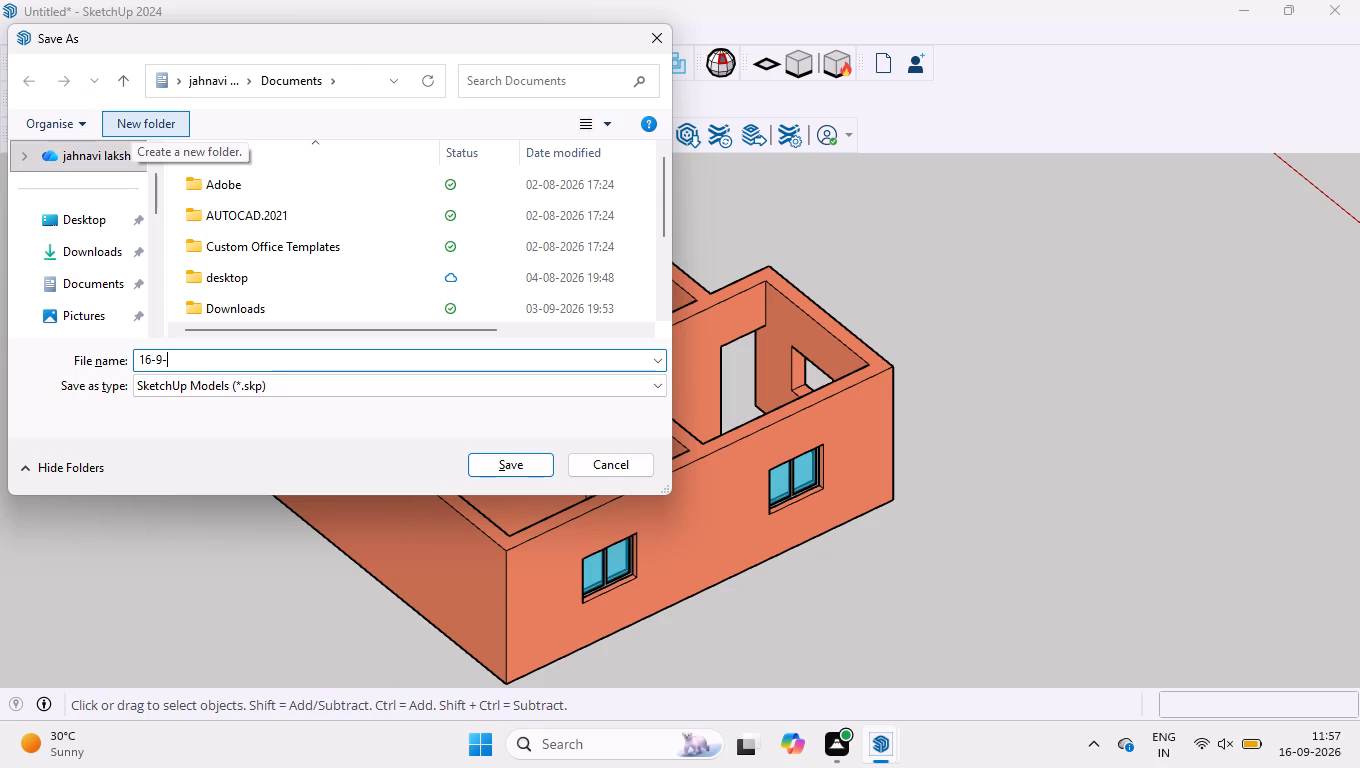
key("Return")
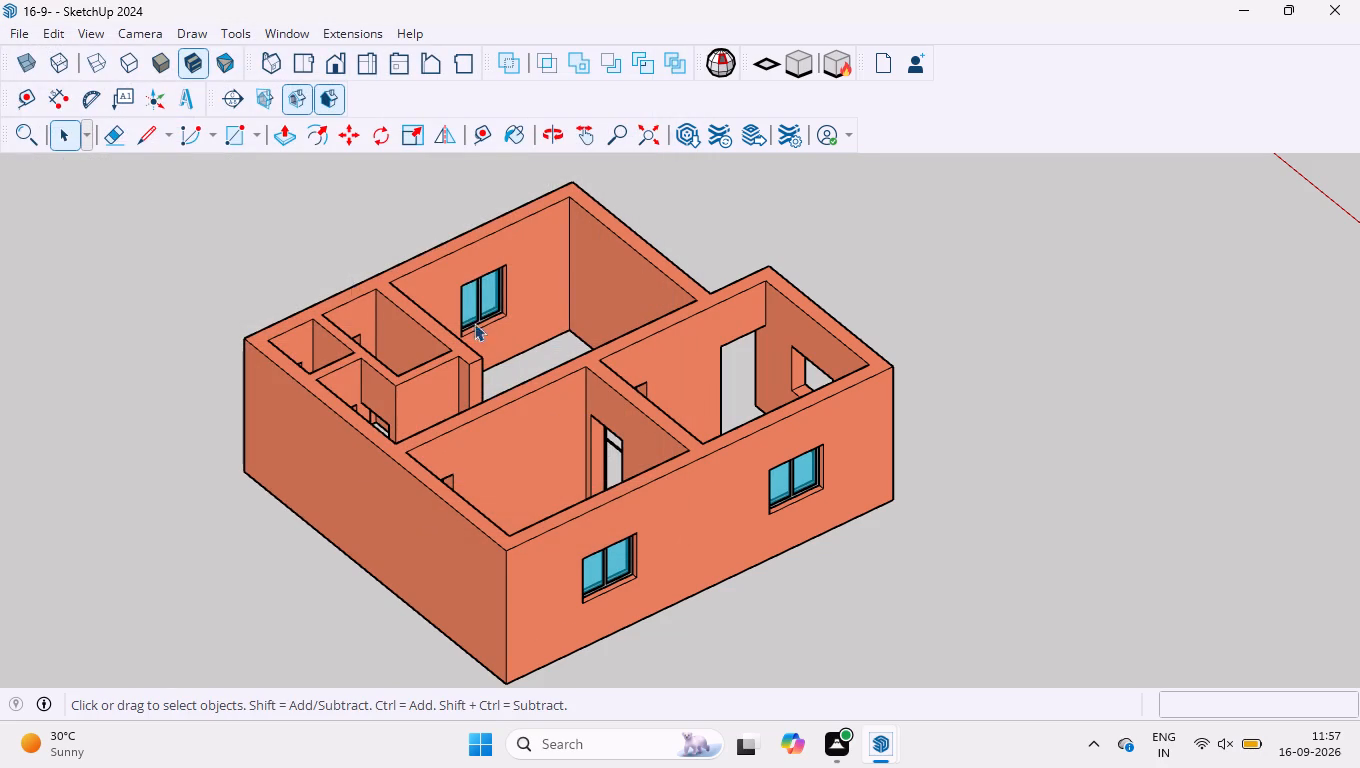
Examine the recoloured house's windows and wall openings from its other sides.
scroll(509, 339, "down", 7)
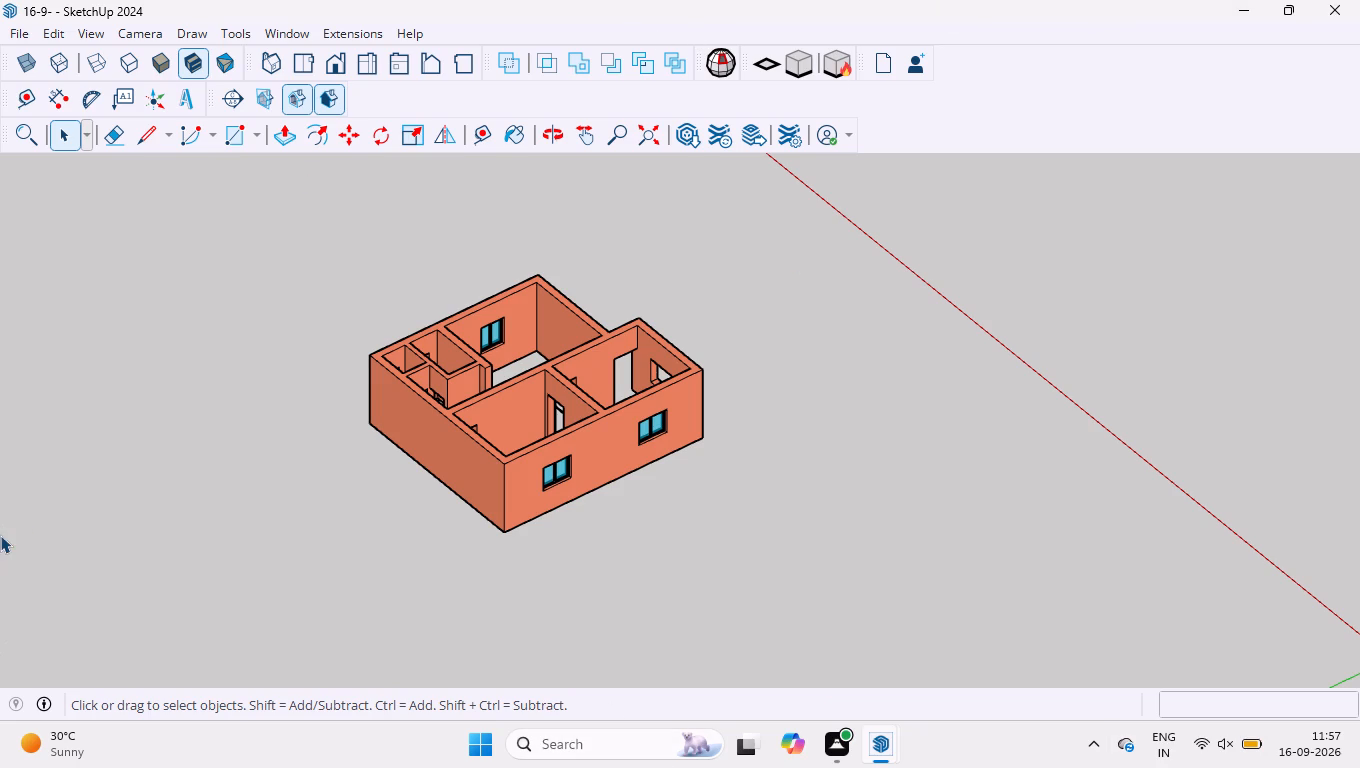
scroll(633, 558, "down", 2)
scroll(643, 474, "down", 4)
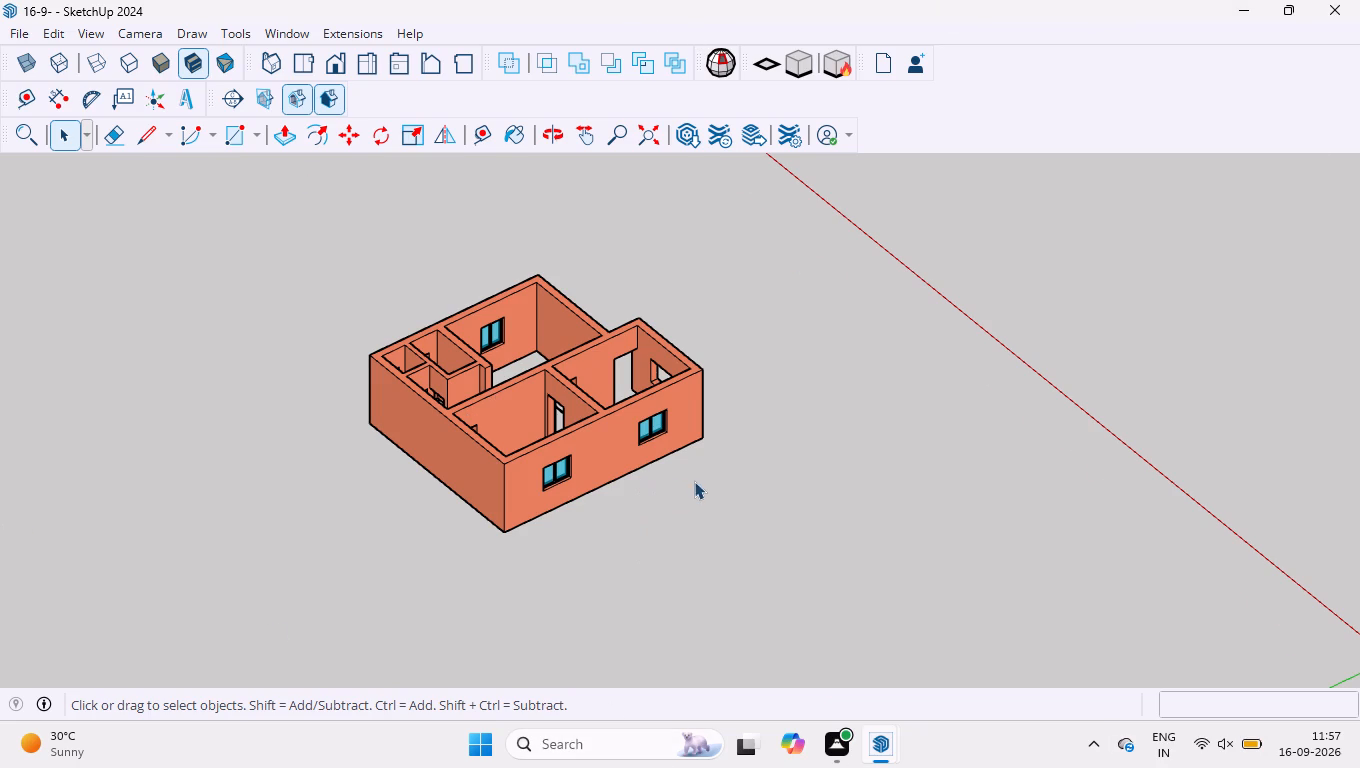
left_click(681, 490)
middle_click_drag(703, 504, 214, 422)
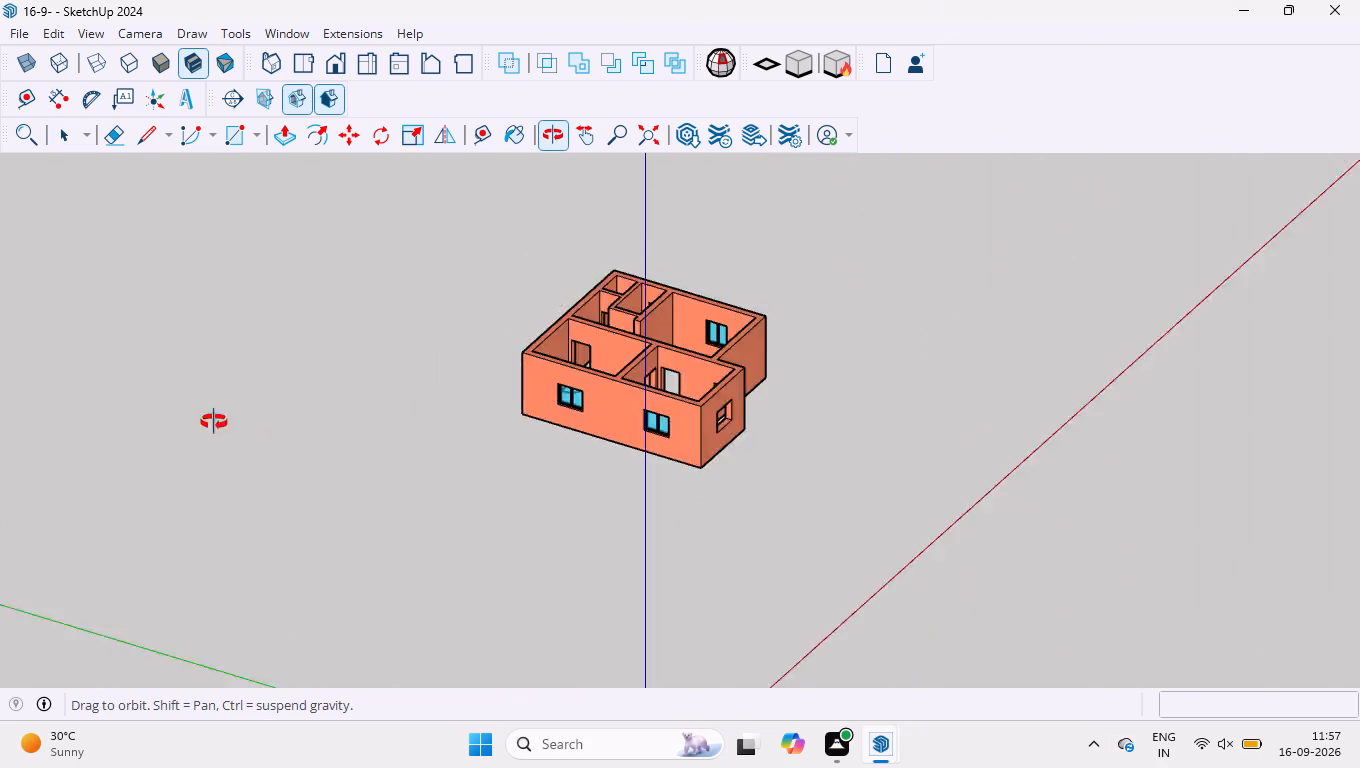
middle_click_drag(214, 422, 72, 350)
scroll(786, 494, "down", 4)
middle_click_drag(874, 452, 597, 467)
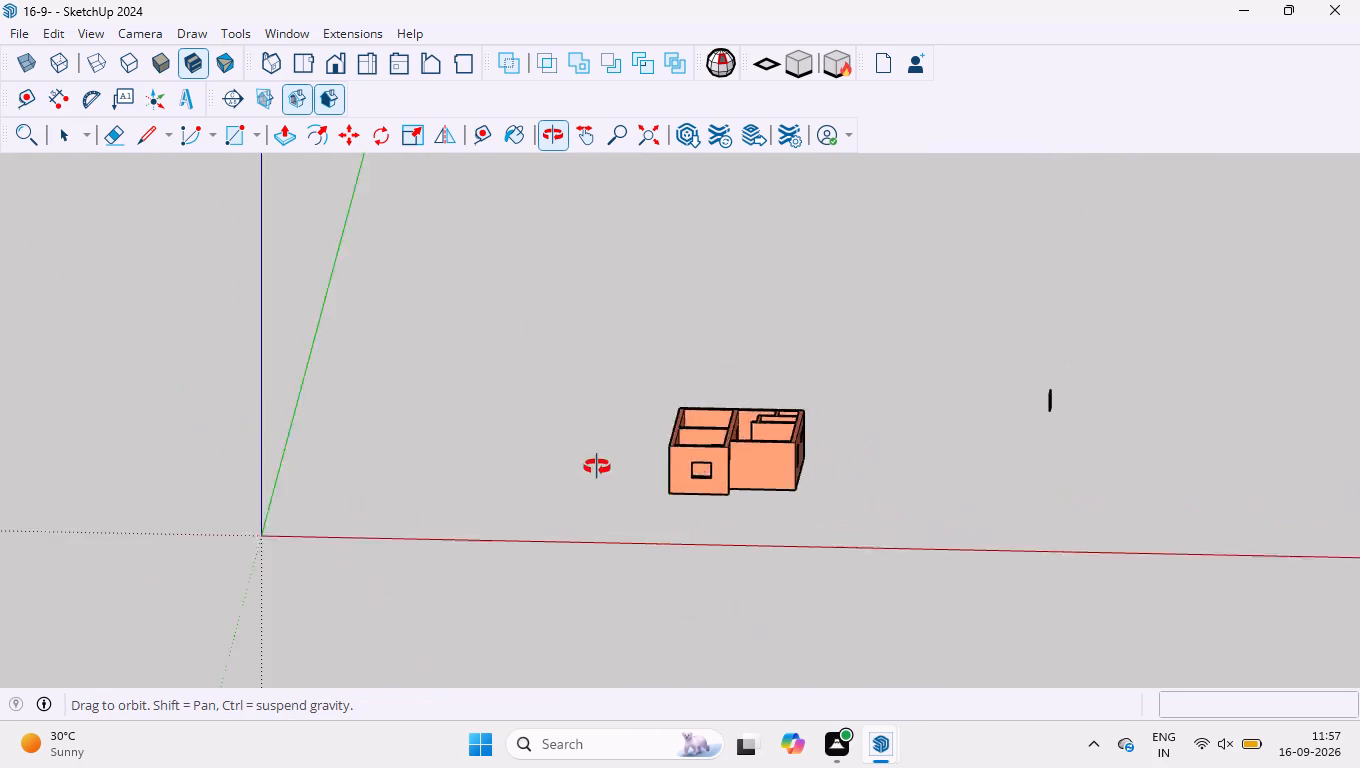
middle_click_drag(597, 467, 268, 465)
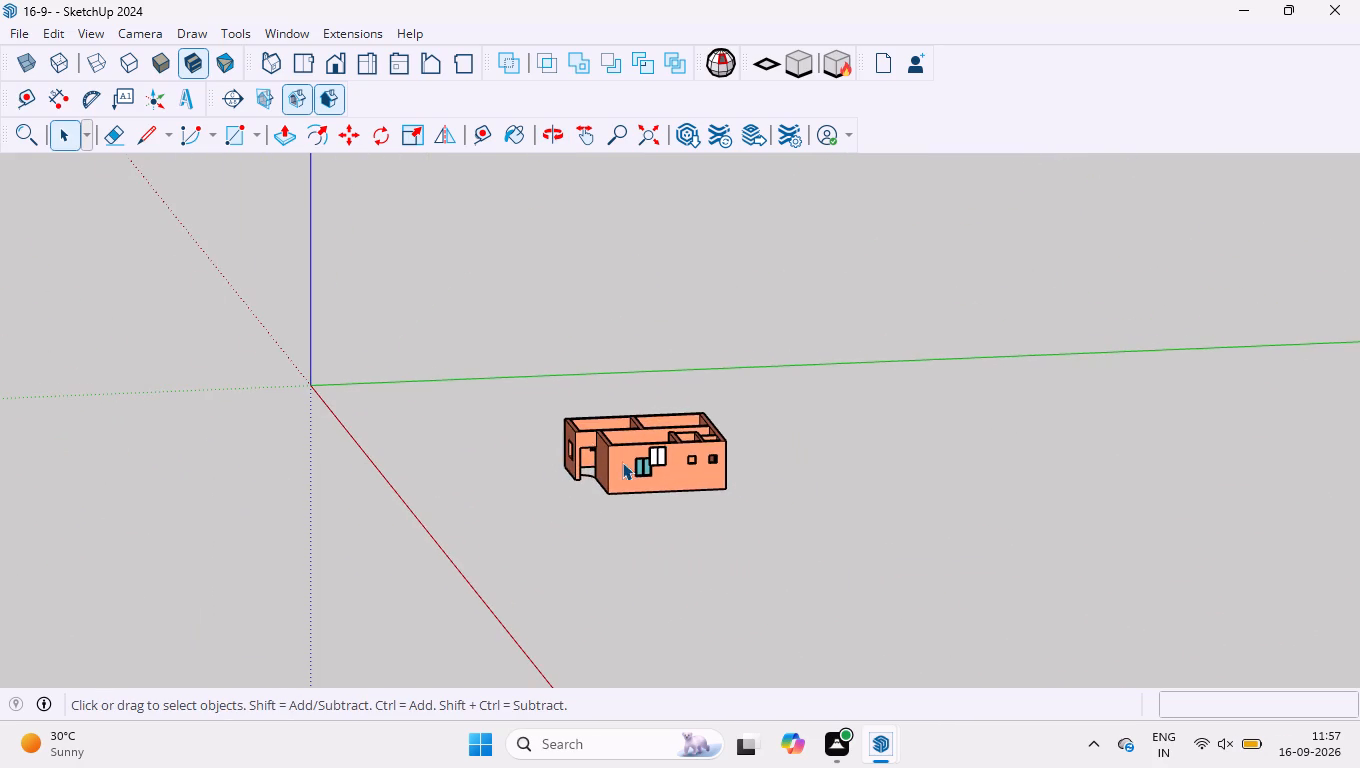
Delete the stray unpainted window standing in front of the house's outer wall.
scroll(622, 462, "up", 12)
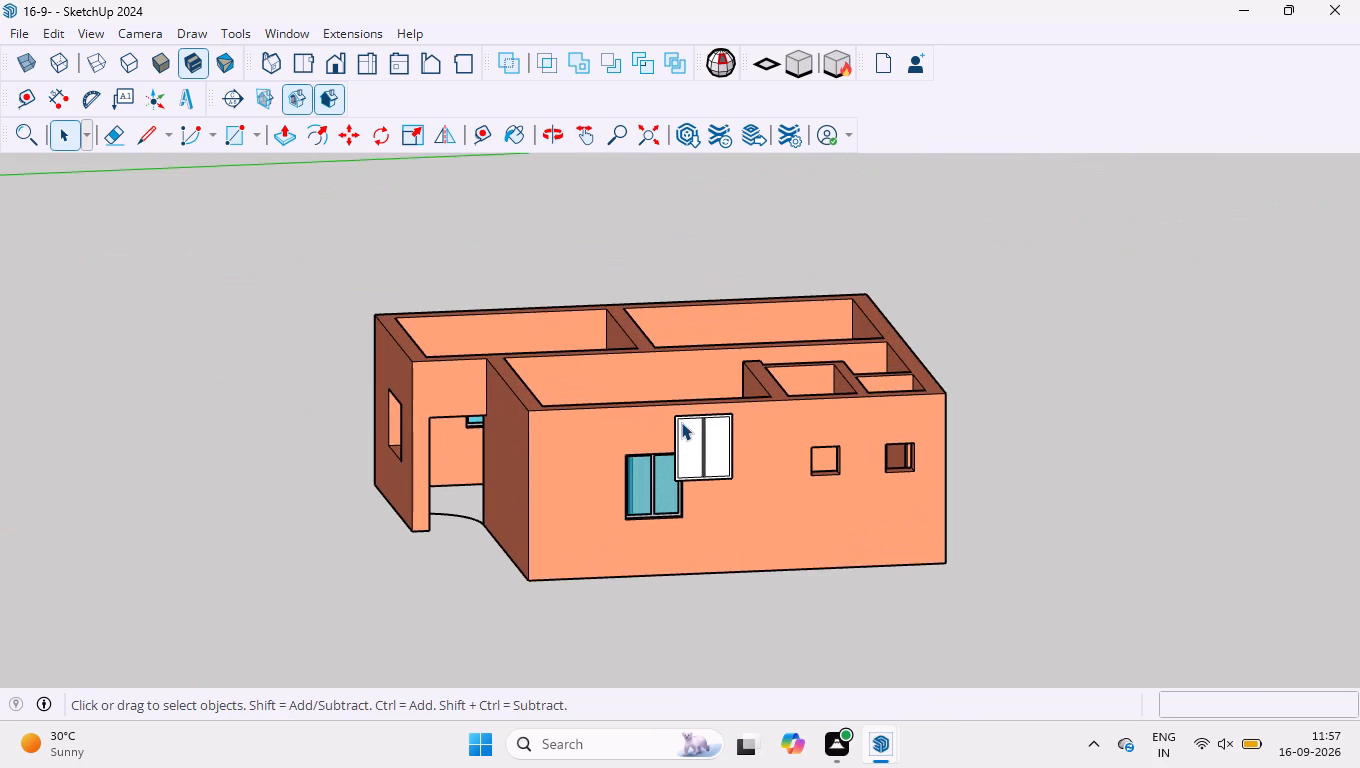
left_click(681, 422)
left_click(685, 614)
scroll(685, 608, "down", 3)
middle_click_drag(481, 487, 641, 587)
left_click_drag(800, 524, 1028, 683)
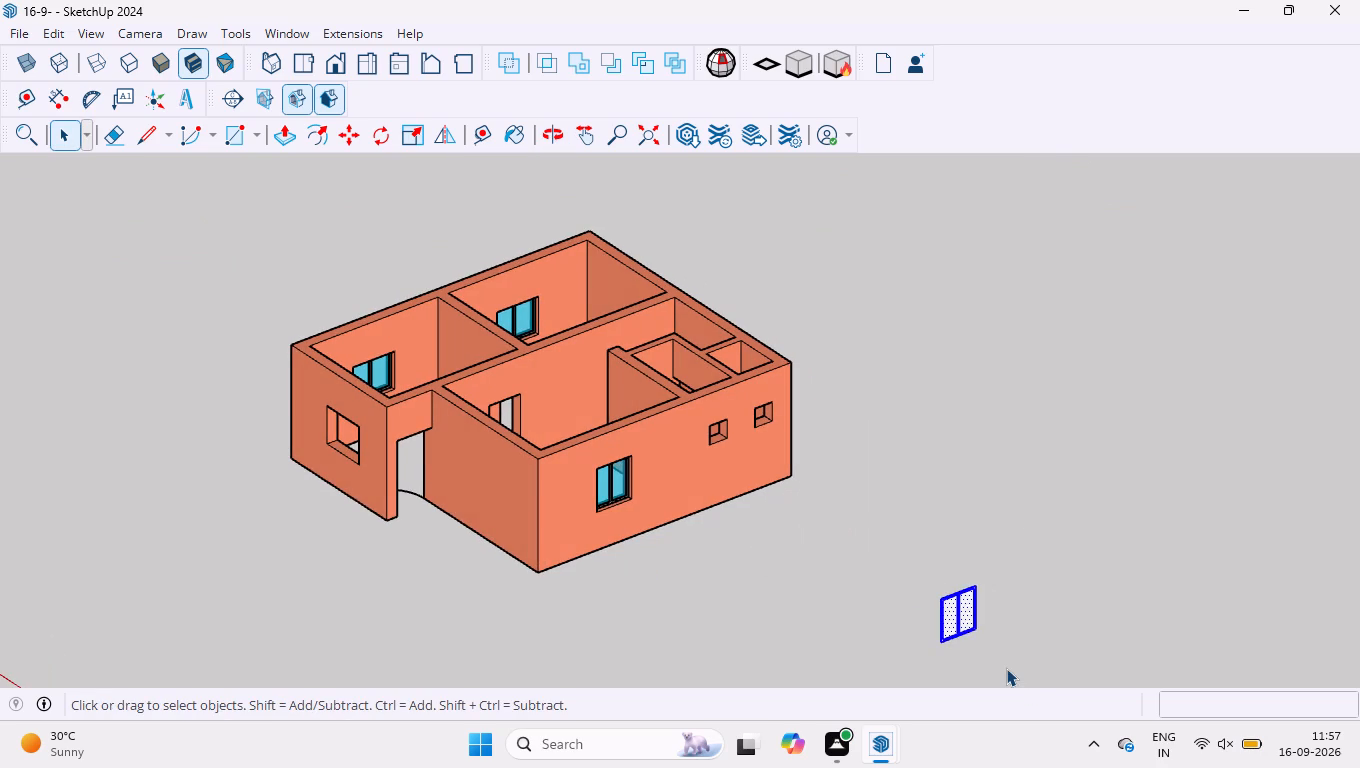
key("Delete")
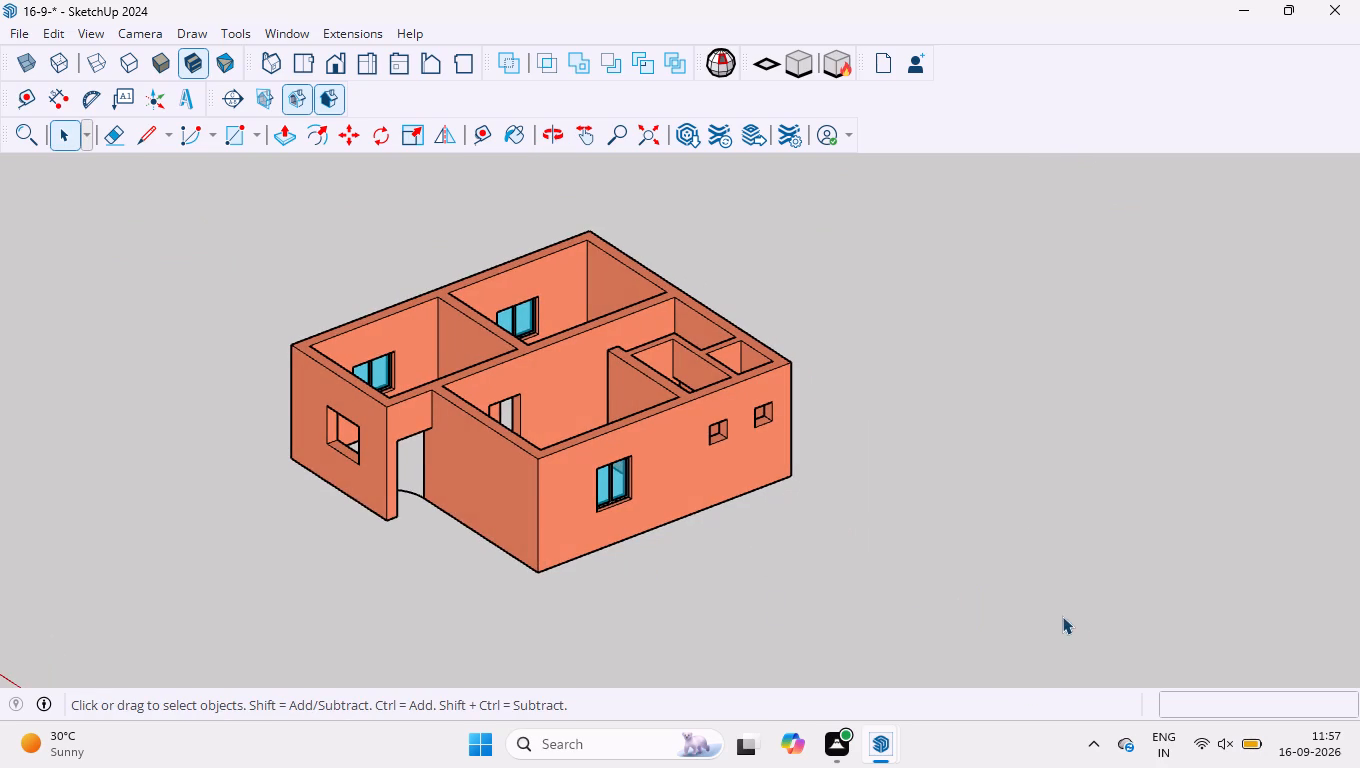
Draw a 500 x 500 mm rectangle over the small square wall opening nearer the glazed window.
scroll(681, 290, "up", 4)
scroll(806, 355, "up", 13)
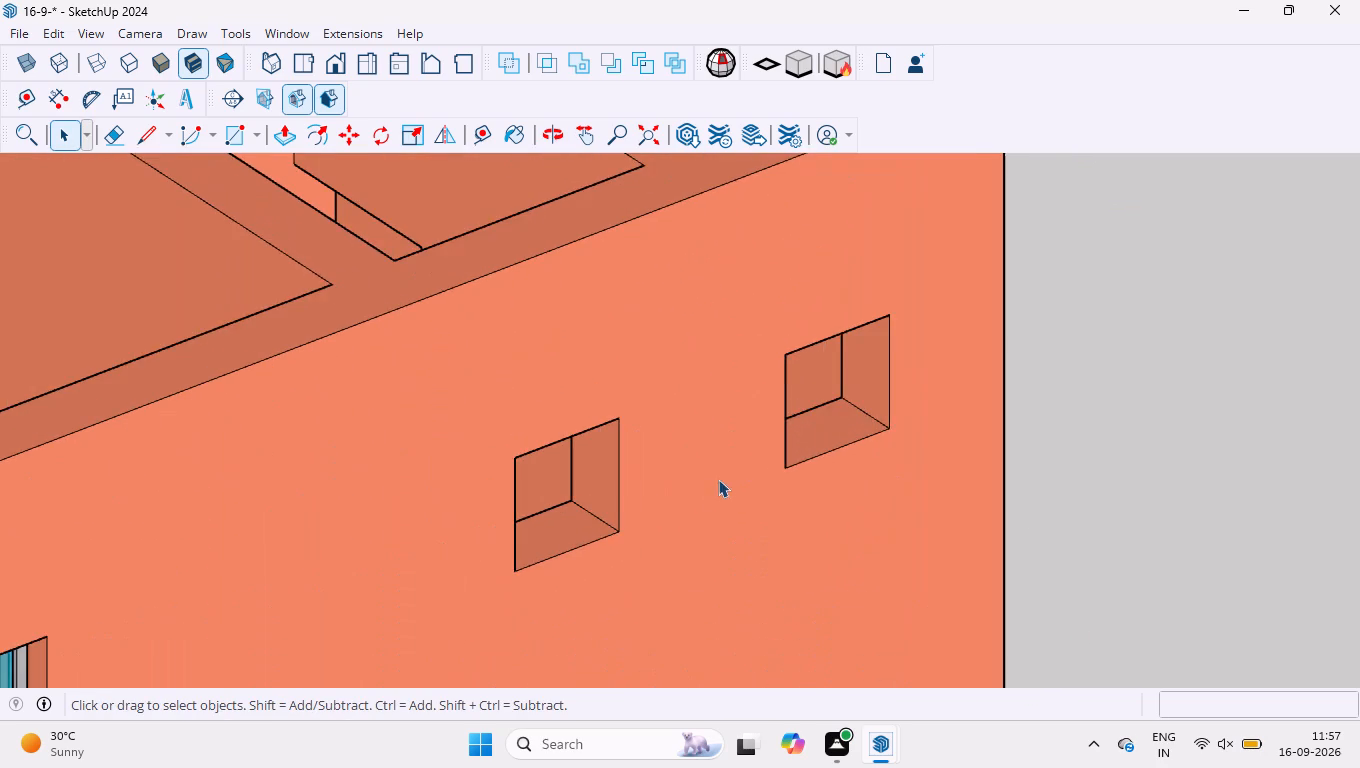
scroll(547, 553, "up", 1)
middle_click_drag(479, 555, 309, 348)
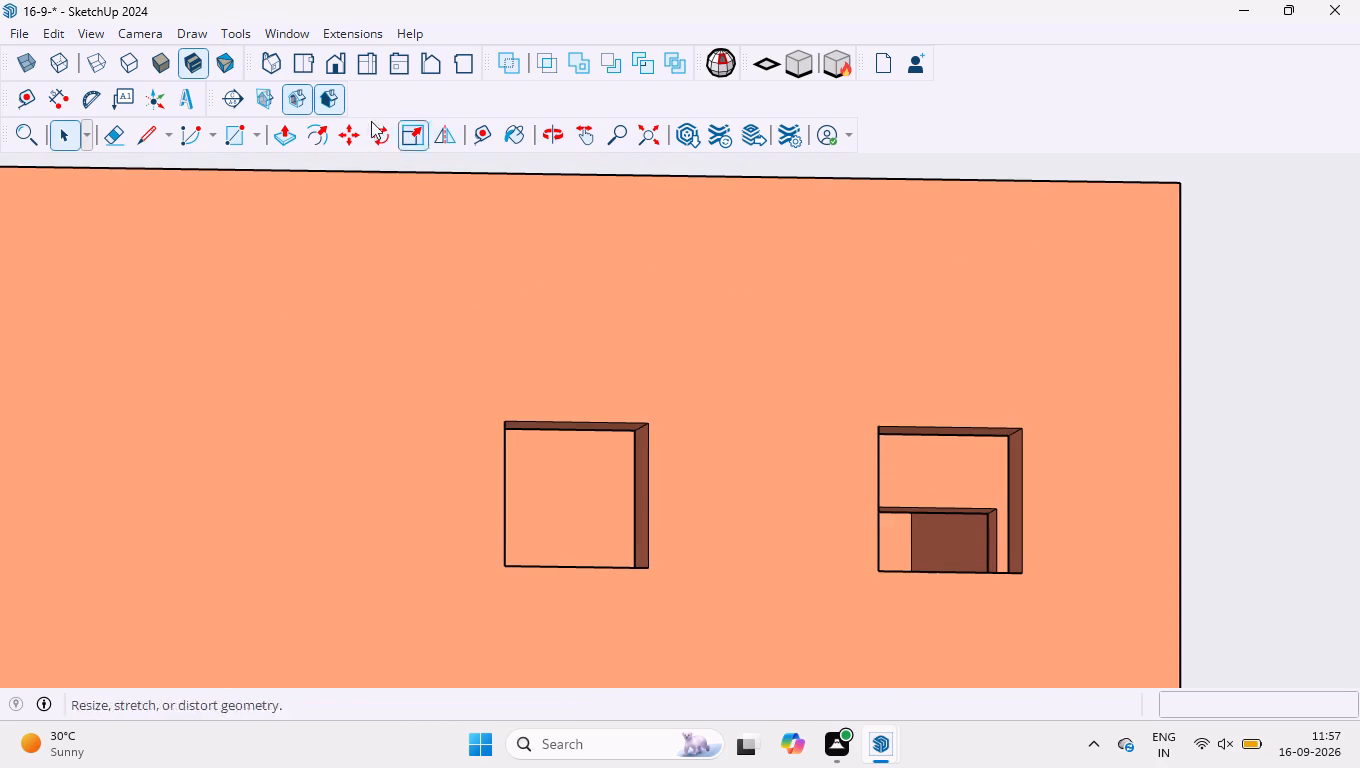
left_click(233, 136)
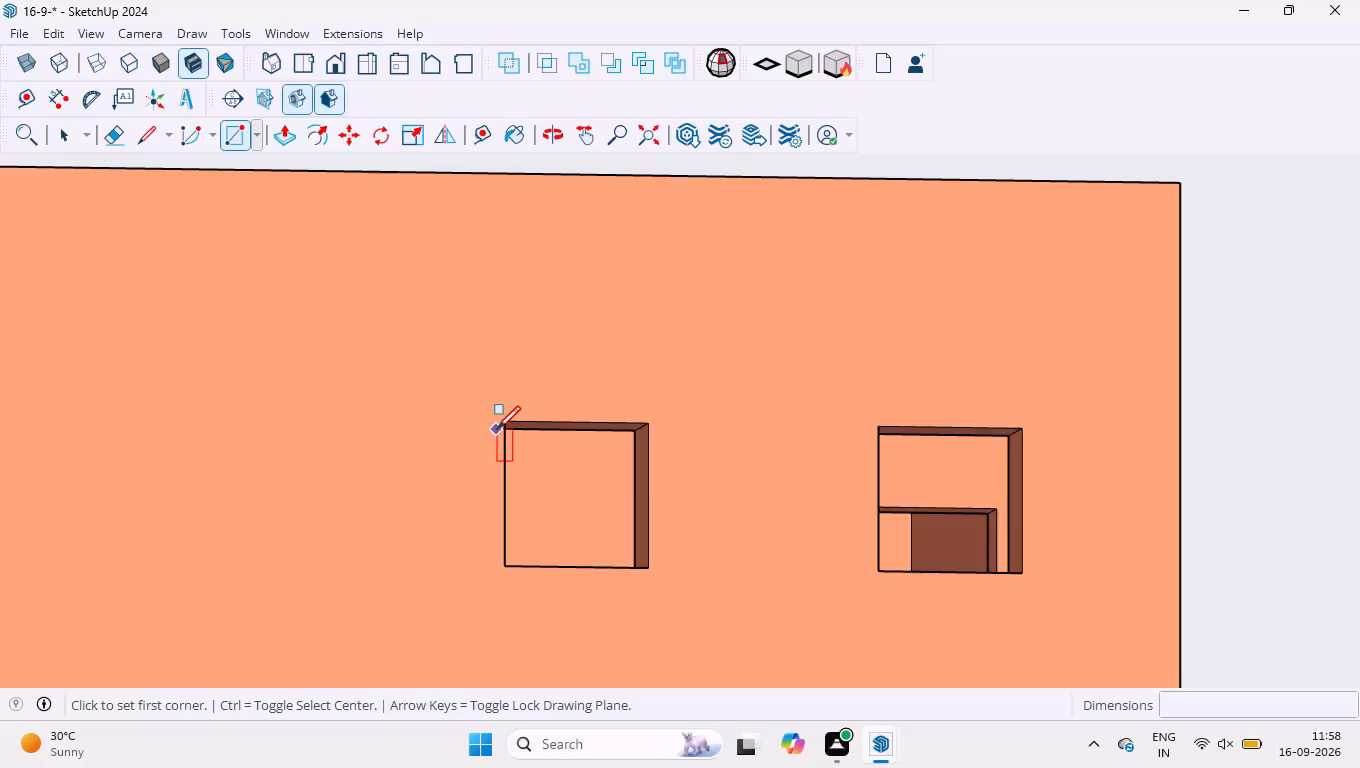
left_click(504, 426)
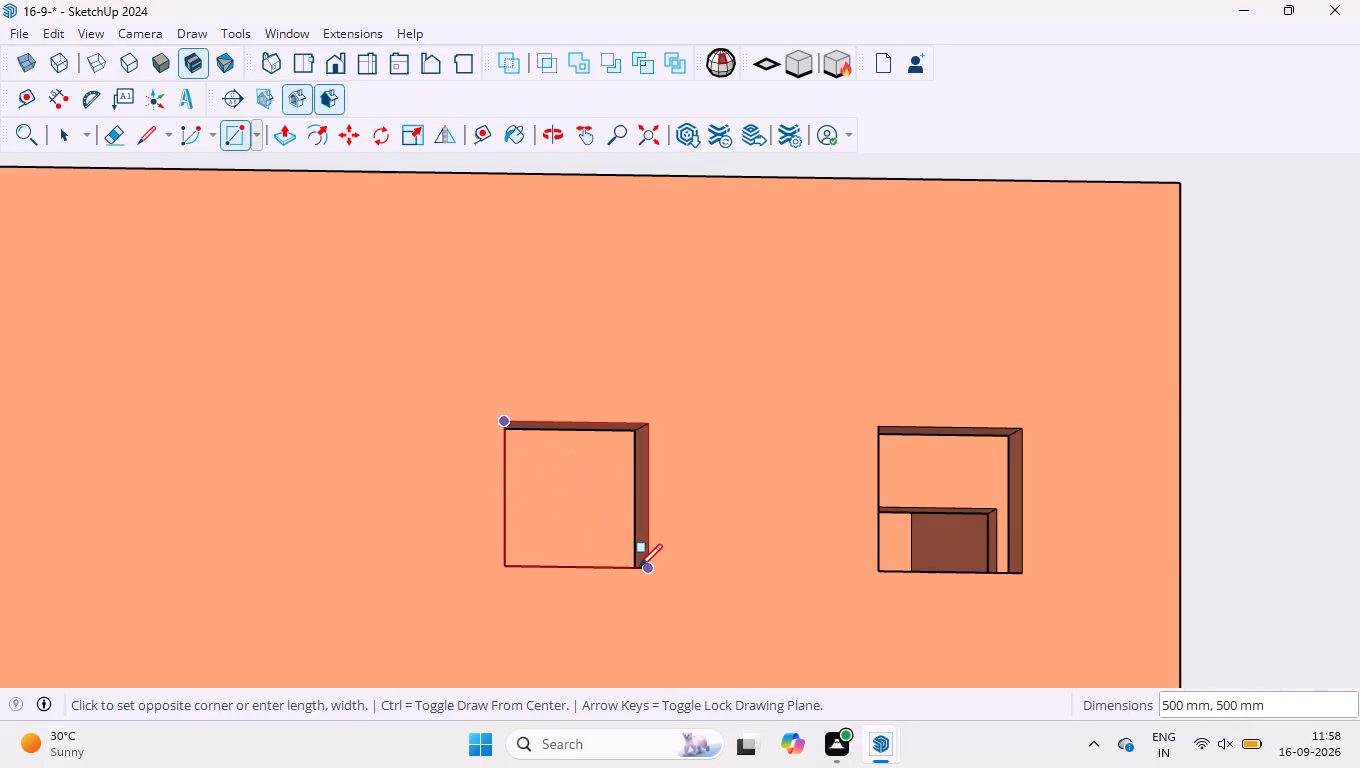
left_click(643, 568)
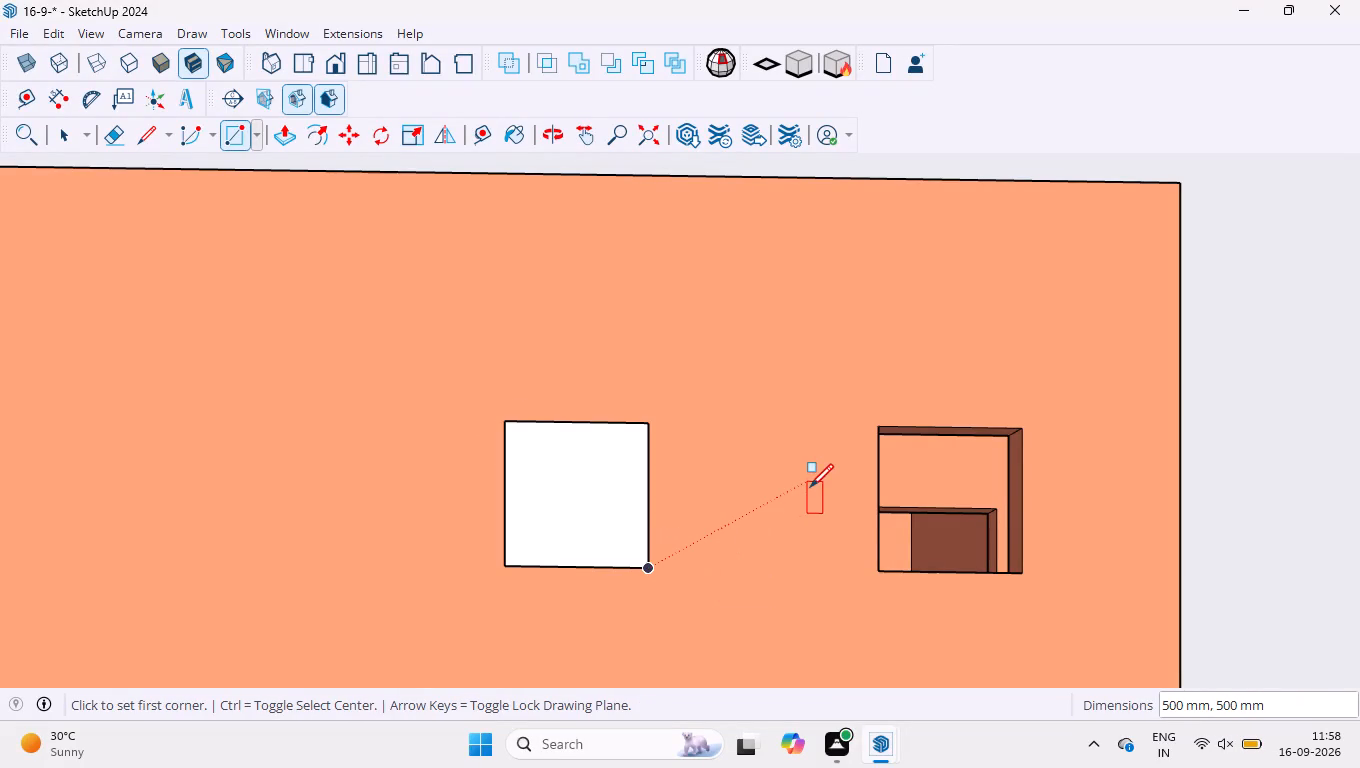
Move the square face about 2860 mm sideways along the wall, clear of the house's corner.
key("space")
left_click(577, 472)
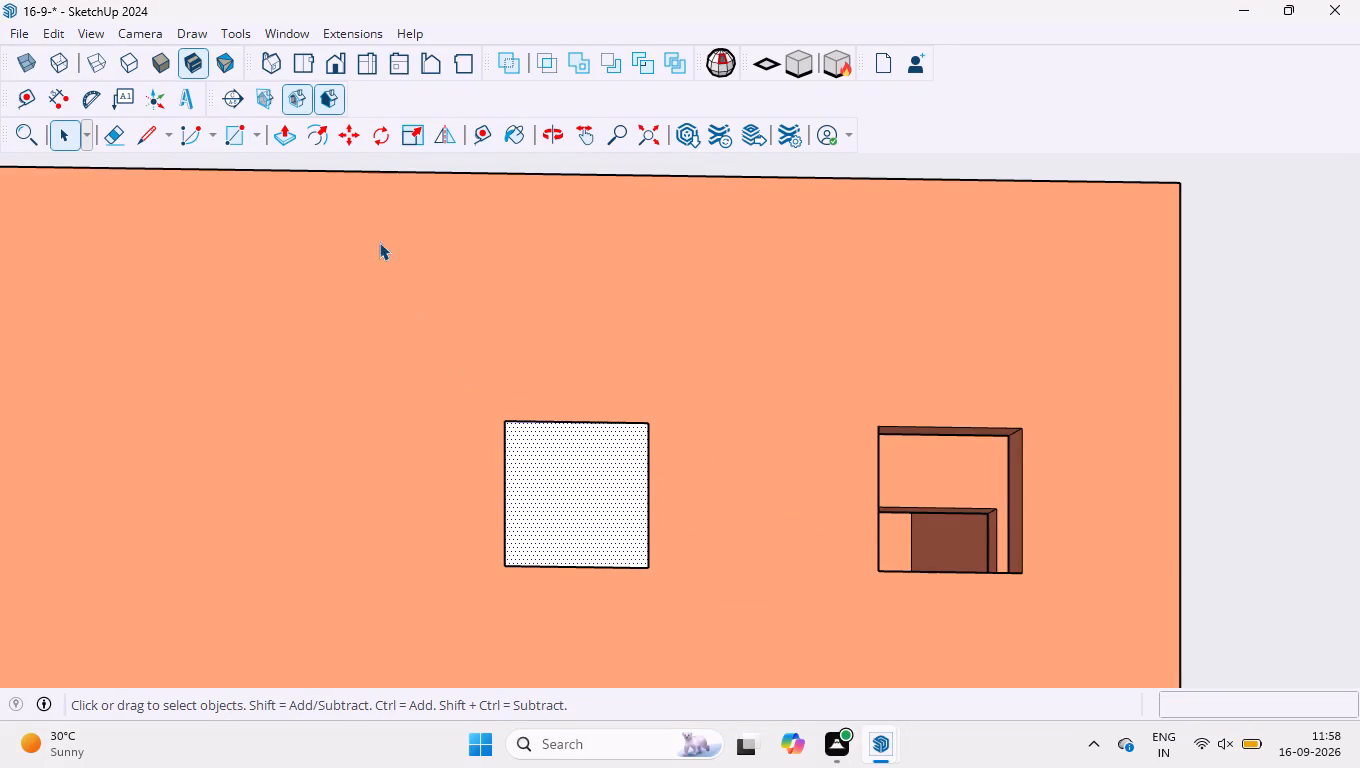
left_click(345, 129)
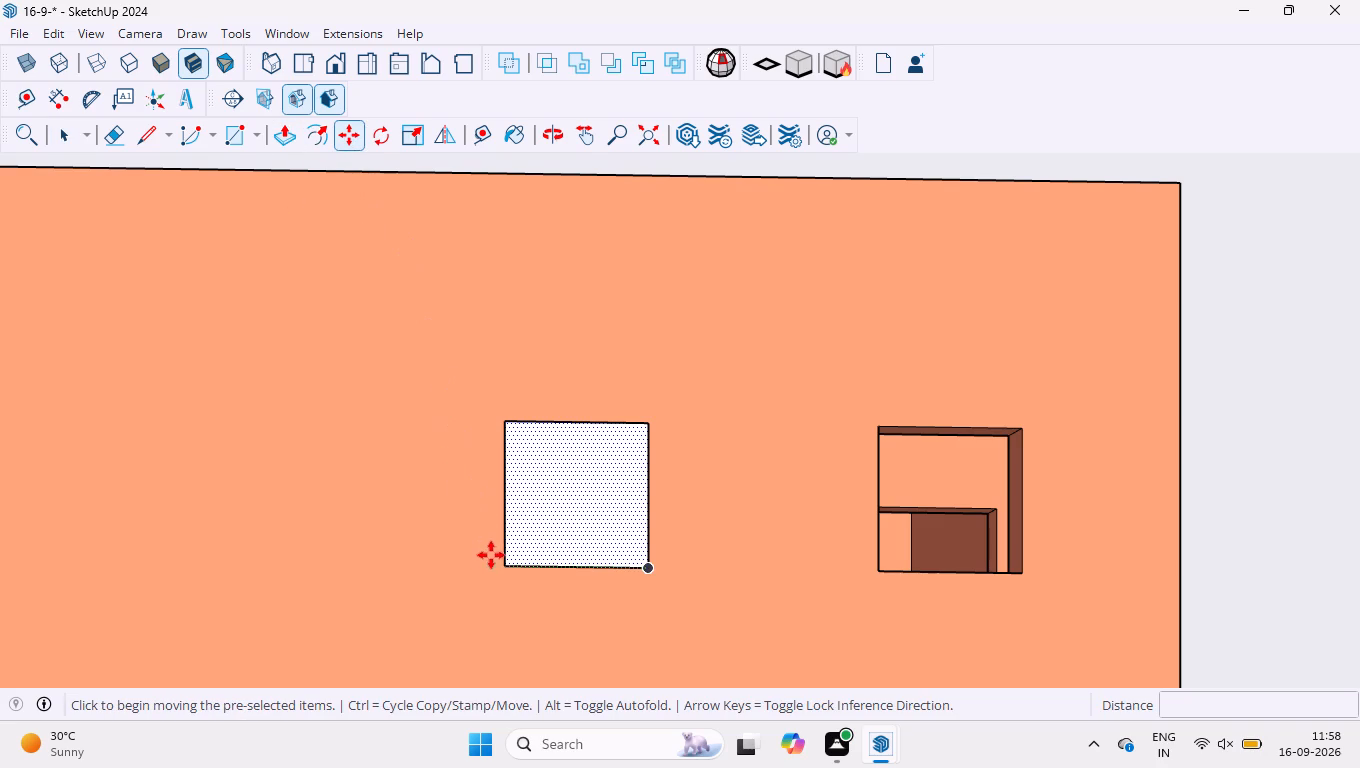
left_click(503, 562)
scroll(754, 574, "down", 4)
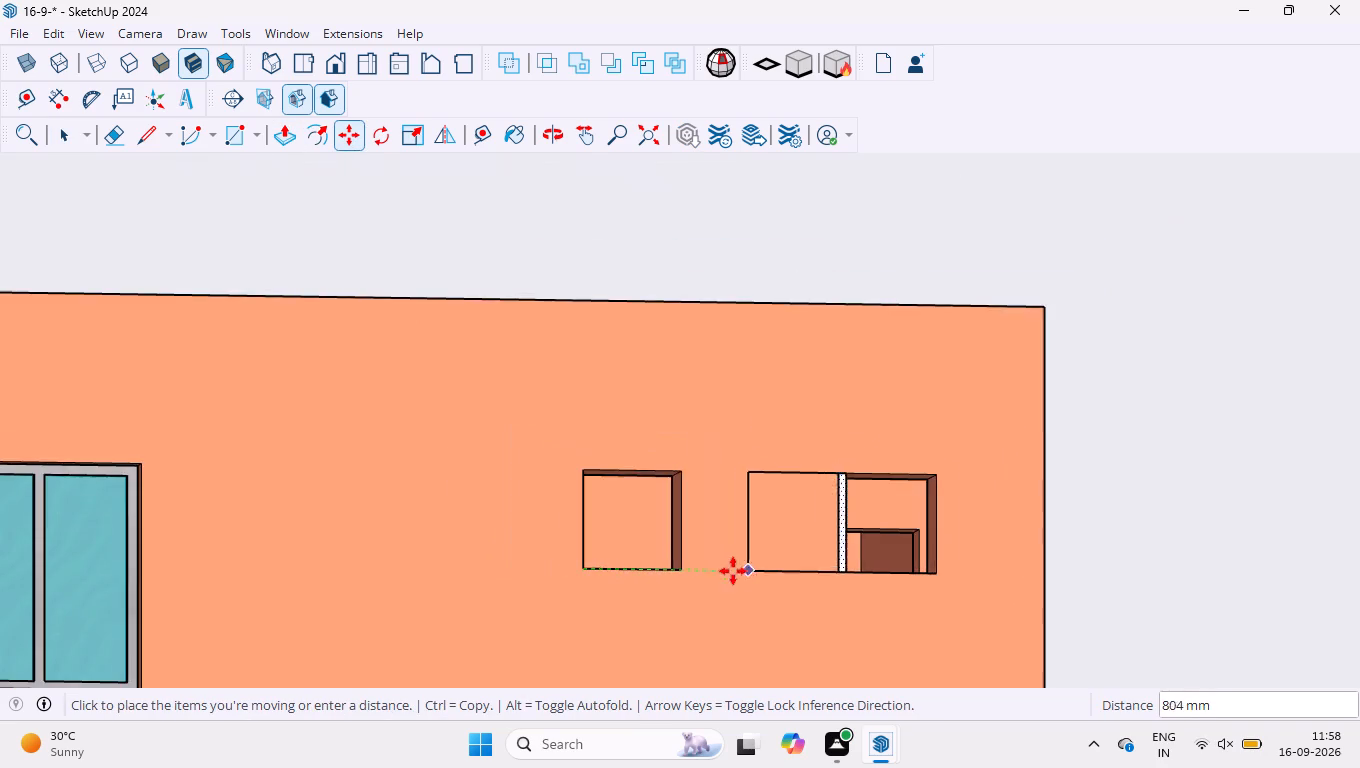
scroll(721, 557, "down", 5)
left_click(1008, 535)
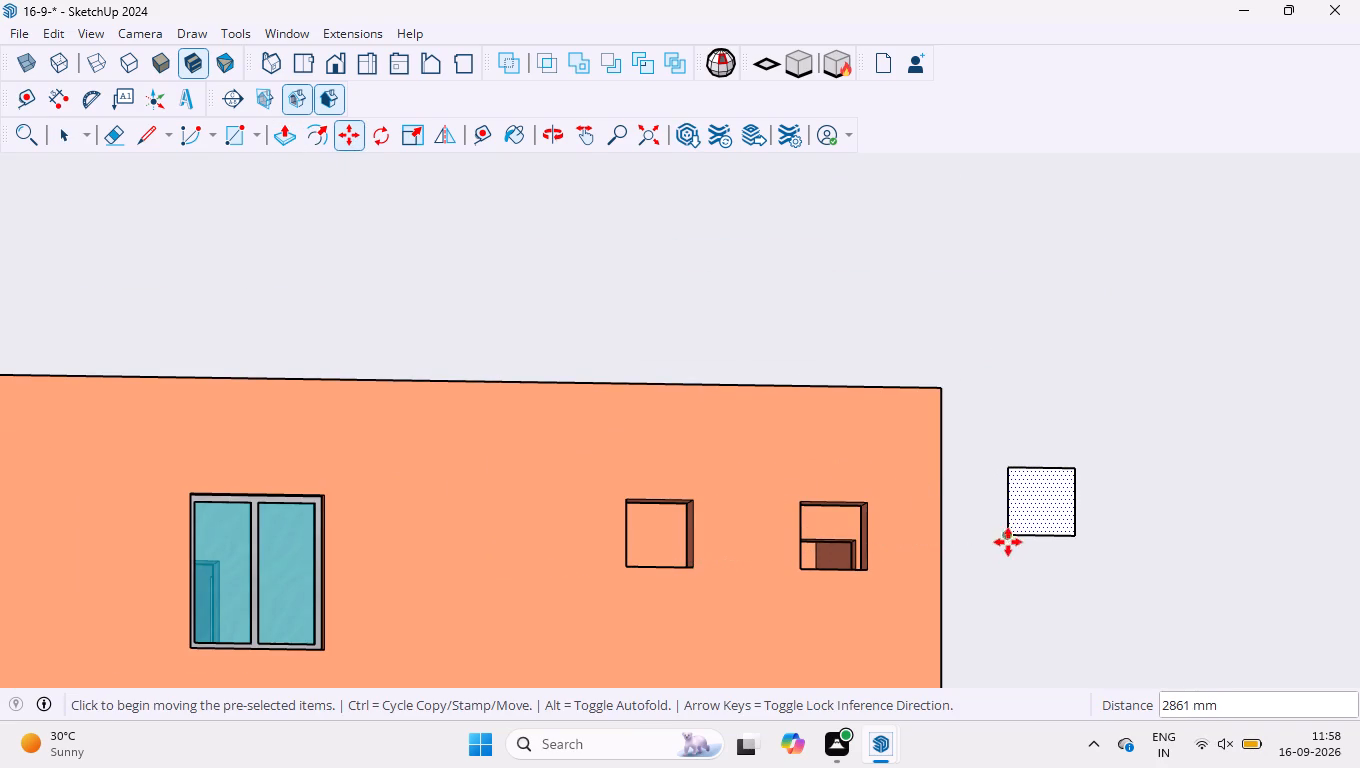
scroll(1071, 490, "up", 11)
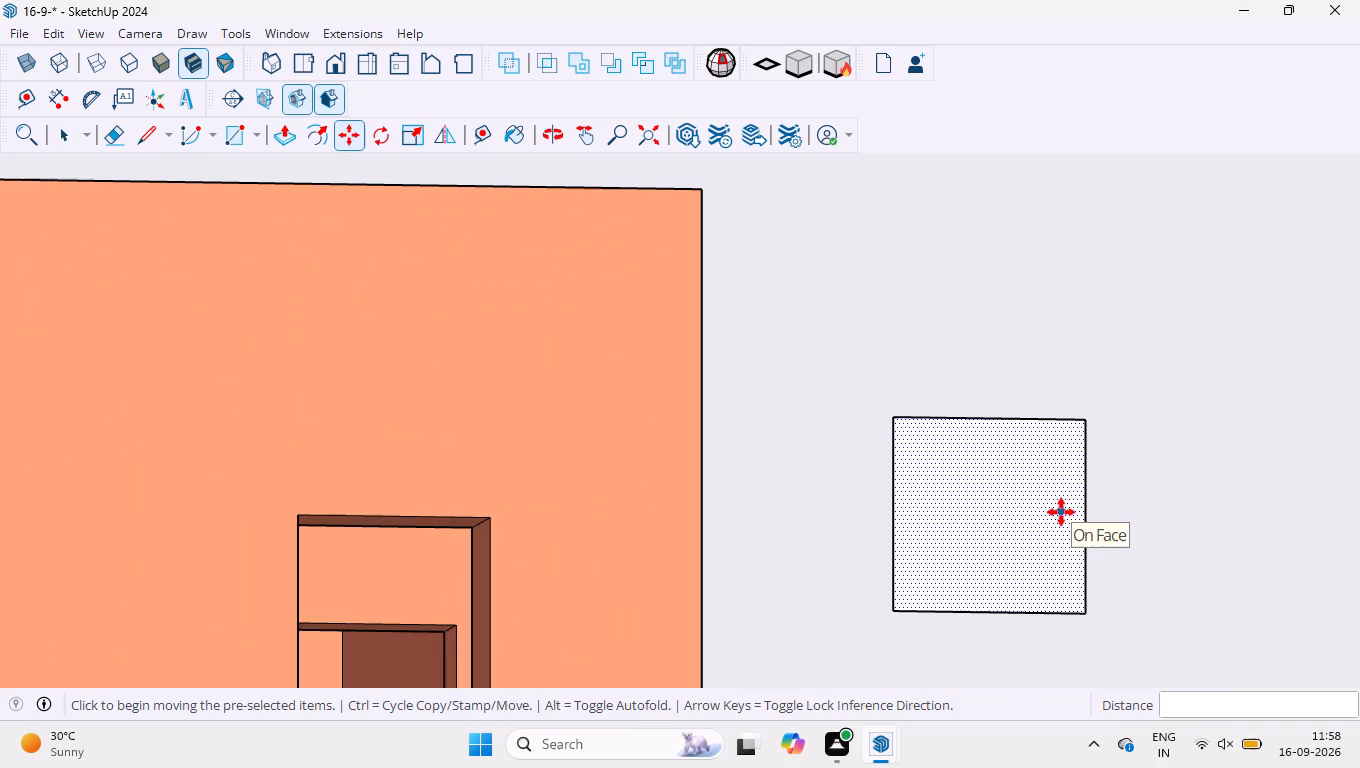
key("space")
scroll(899, 426, "down", 4)
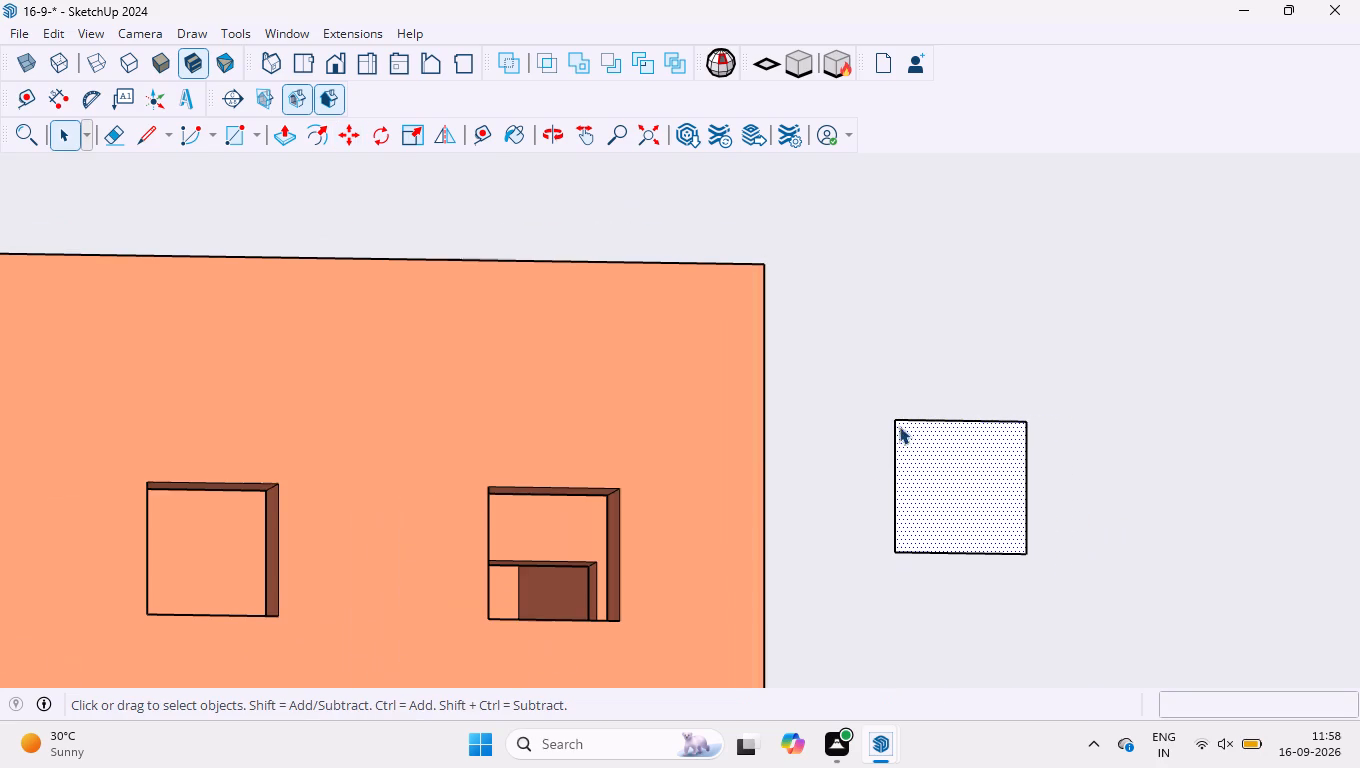
left_click(871, 512)
Offset the square's outline 50 mm inward and delete the inner face to leave an open frame.
middle_click_drag(855, 366, 878, 470)
scroll(1049, 594, "up", 3)
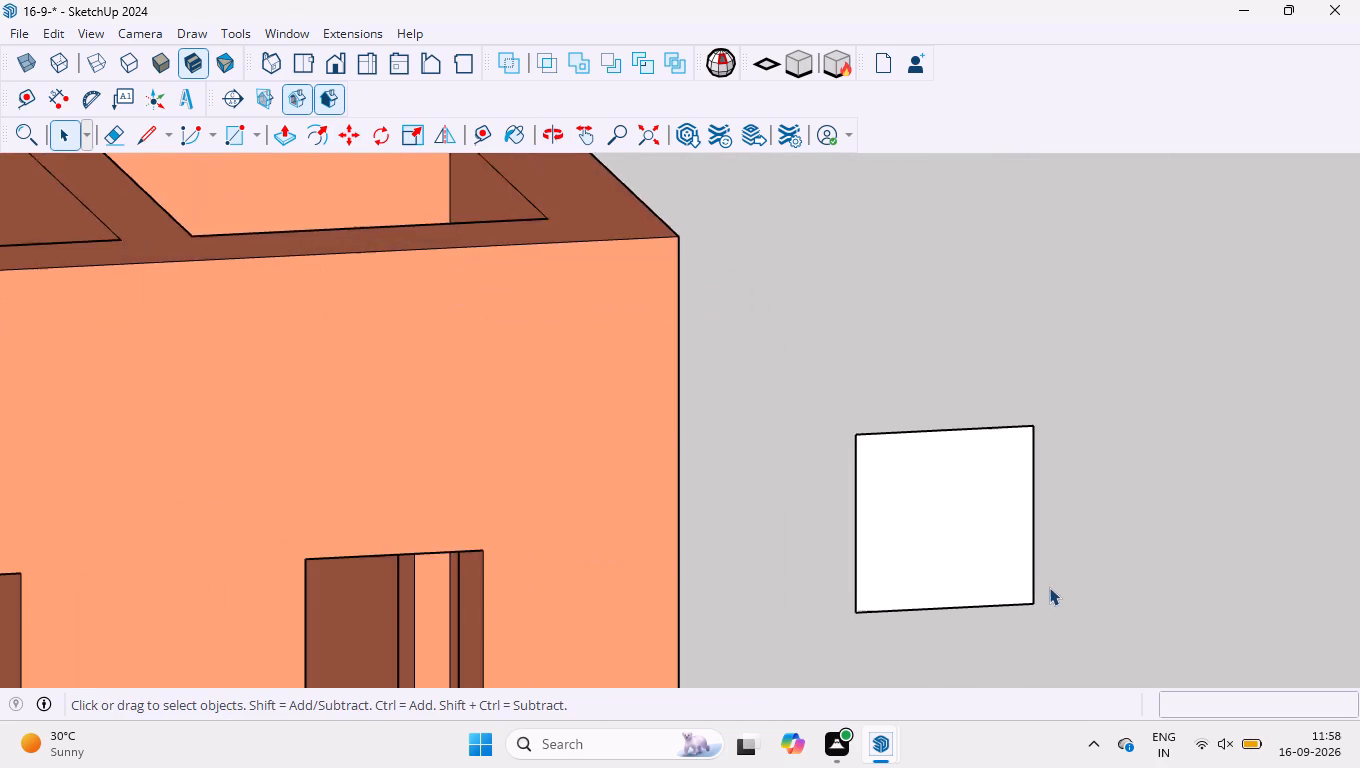
scroll(1049, 587, "up", 3)
left_click(319, 129)
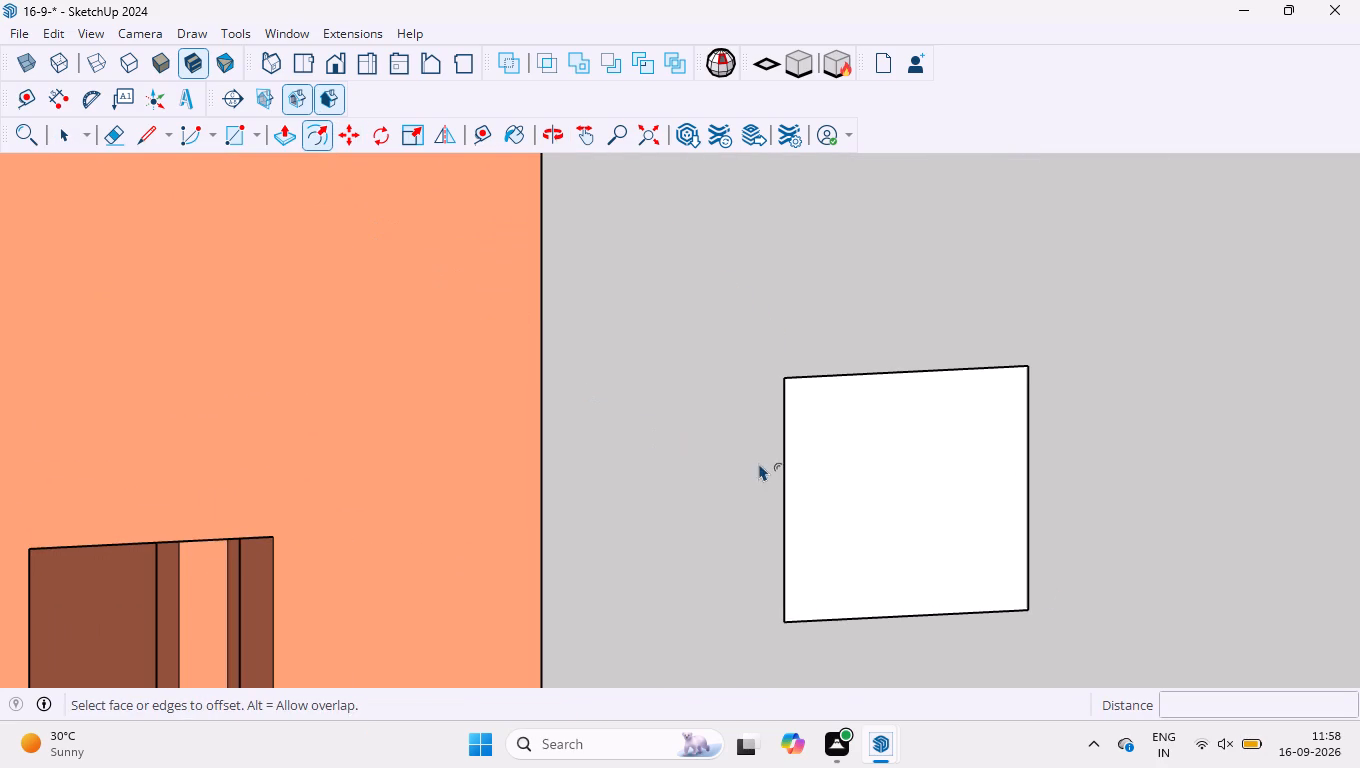
left_click(887, 480)
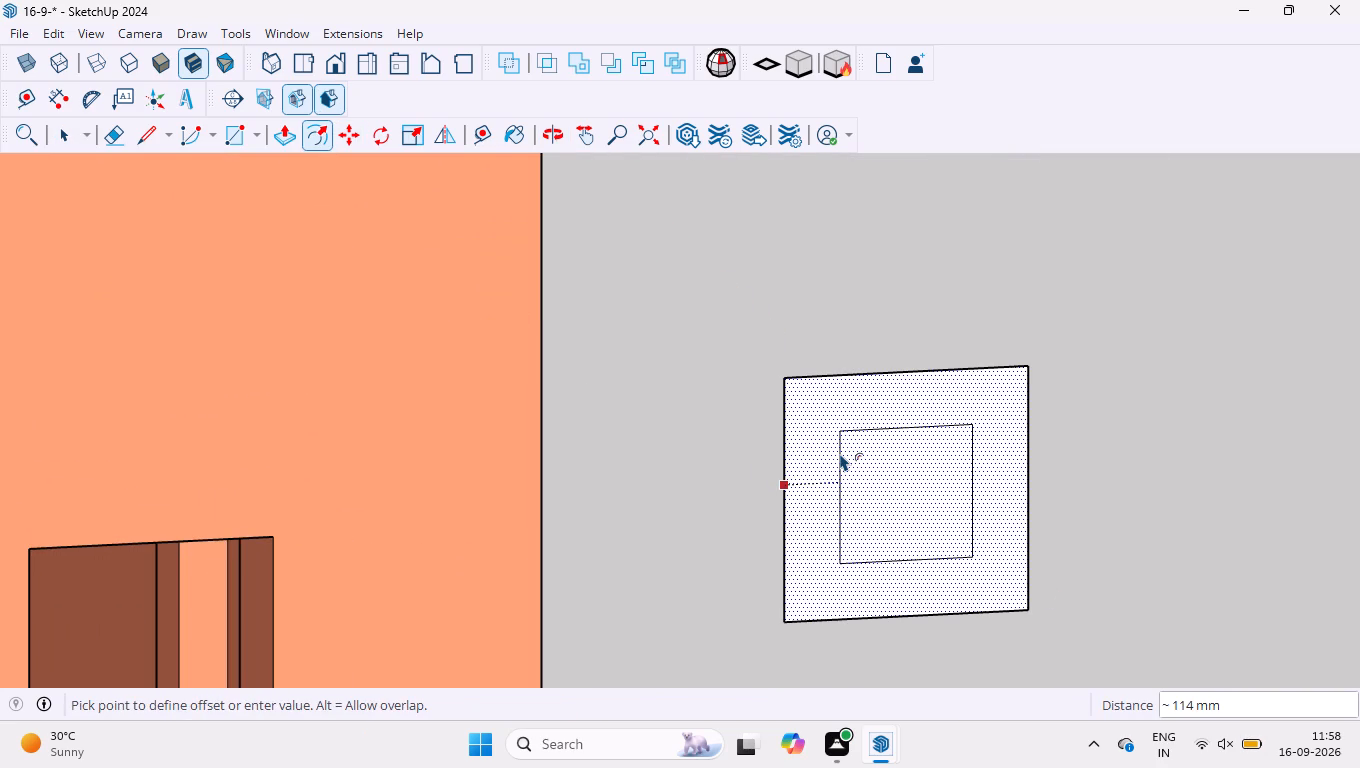
type("50")
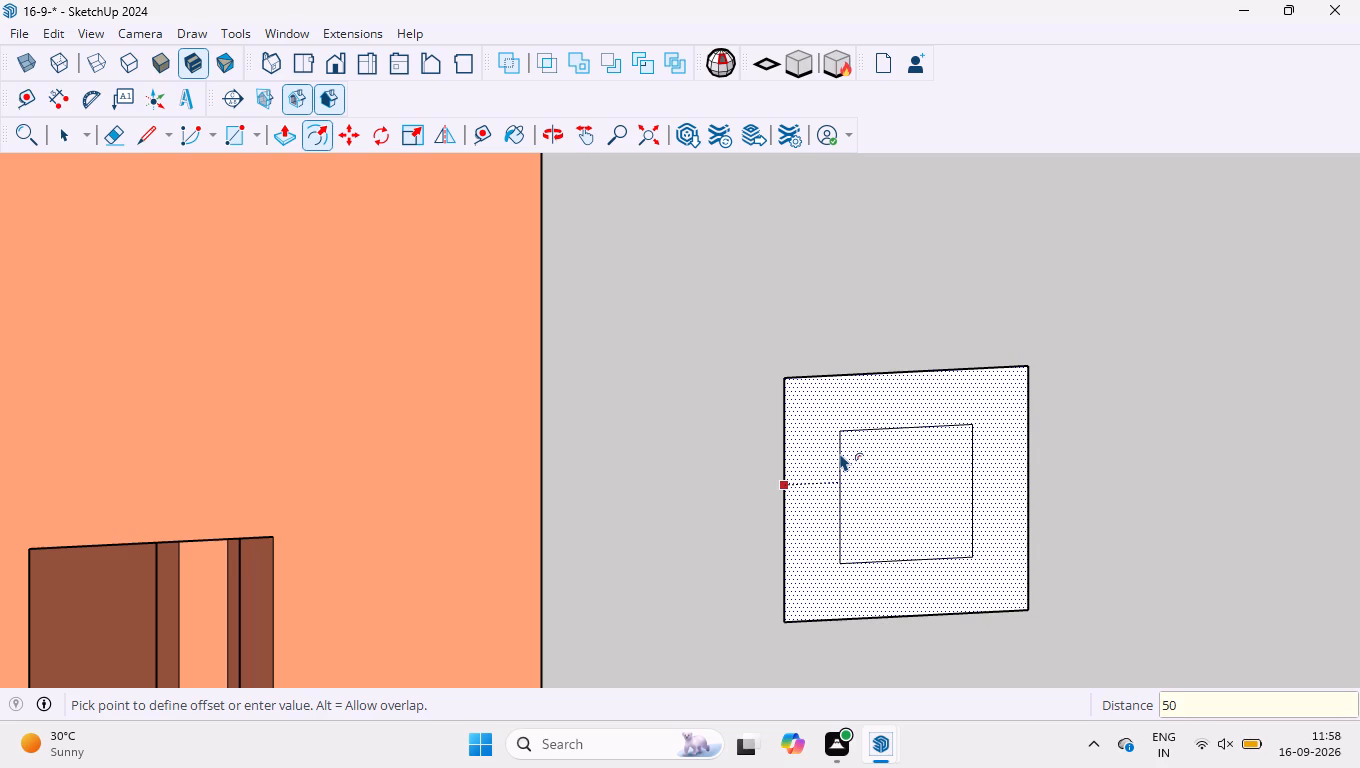
key("Return")
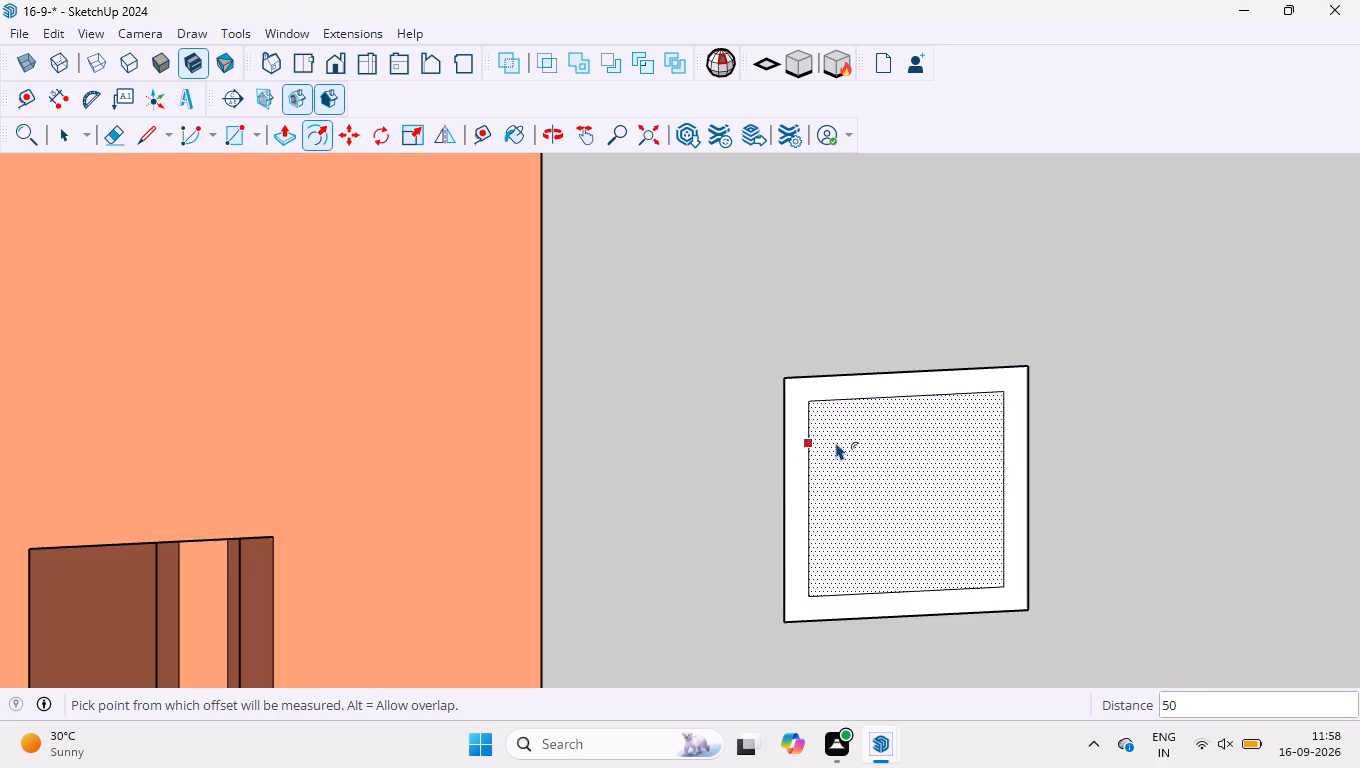
left_click(236, 133)
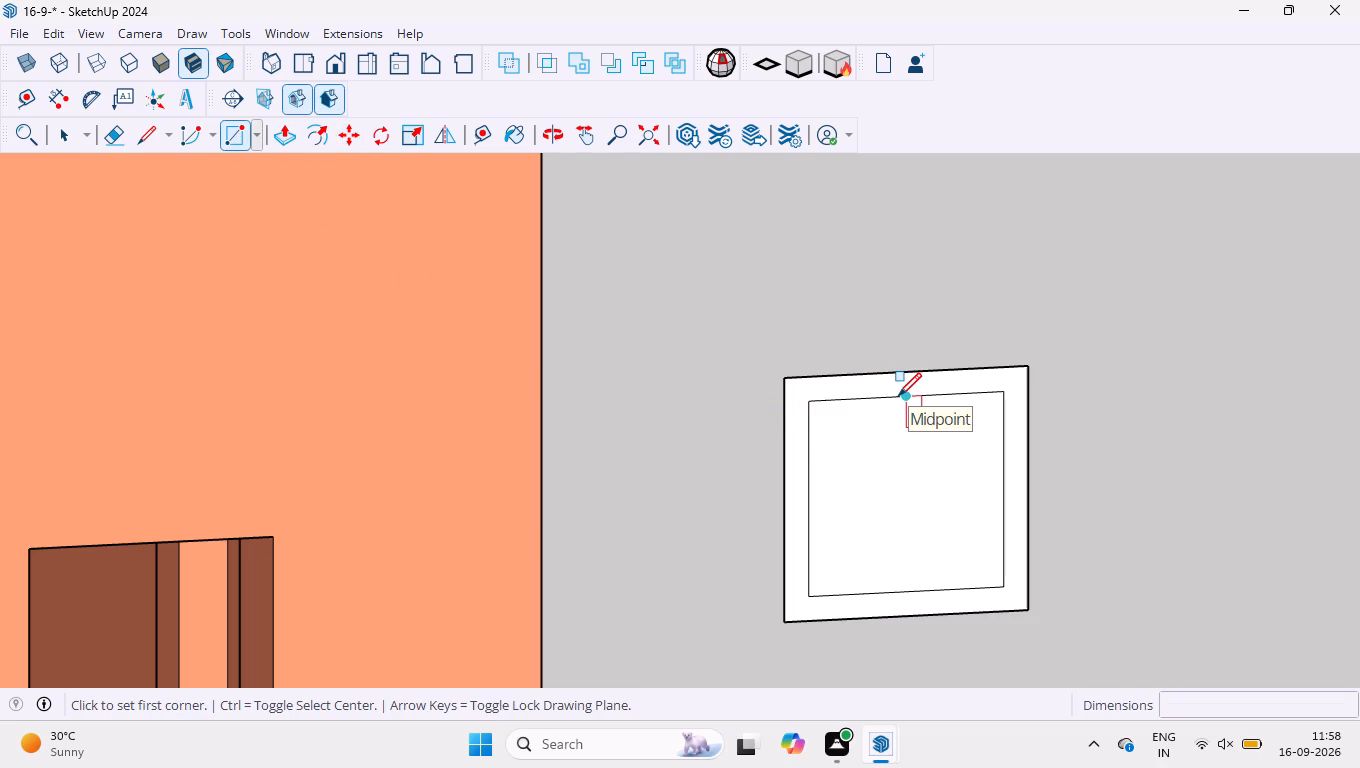
key("space")
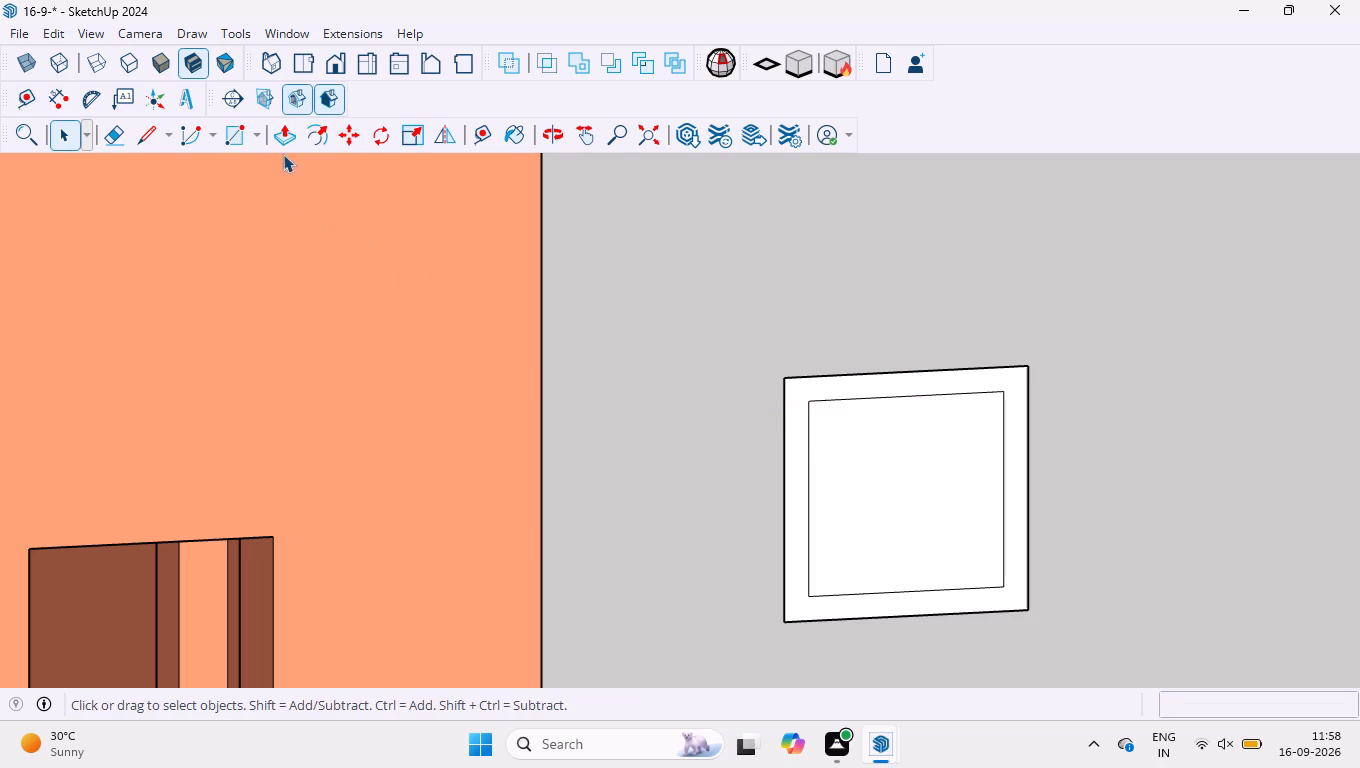
left_click(963, 477)
key("Delete")
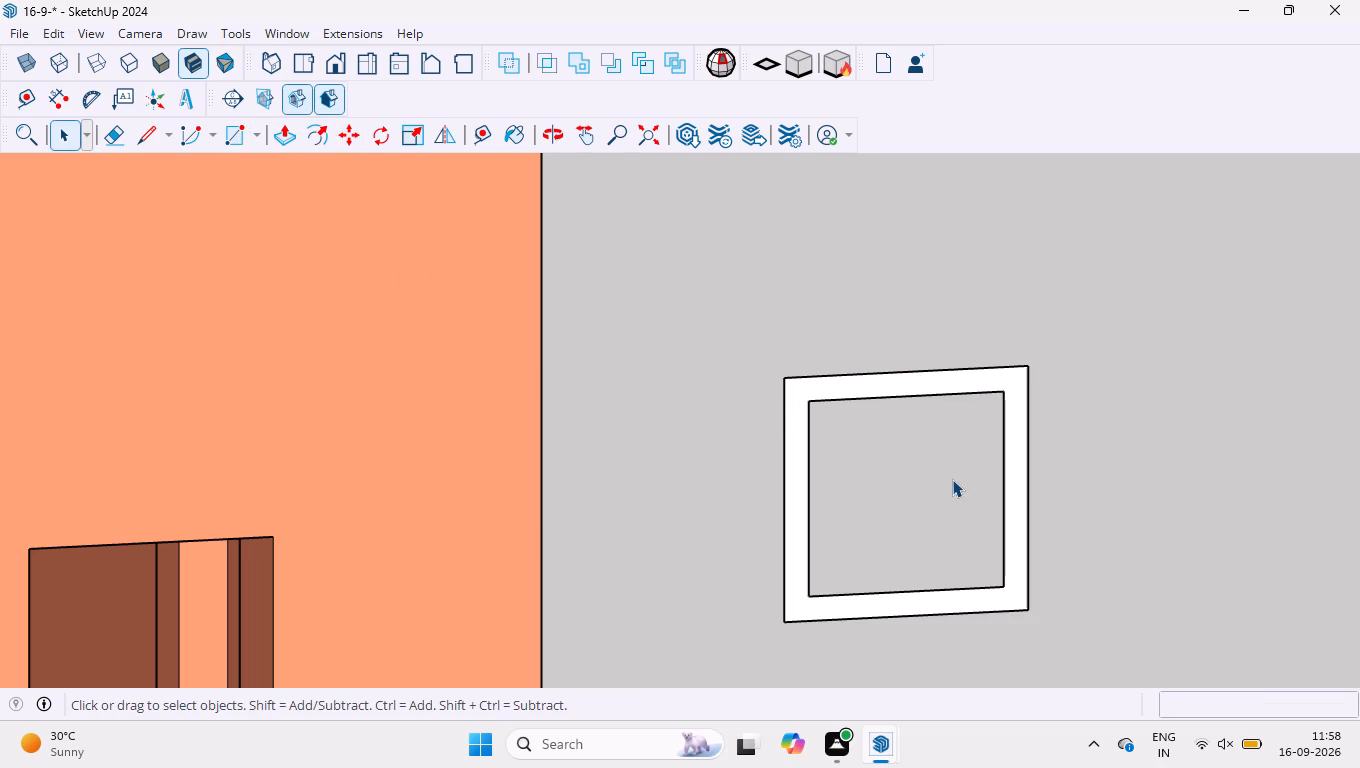
Push/Pull the square frame face outward to a thickness of 50 mm.
left_click(281, 140)
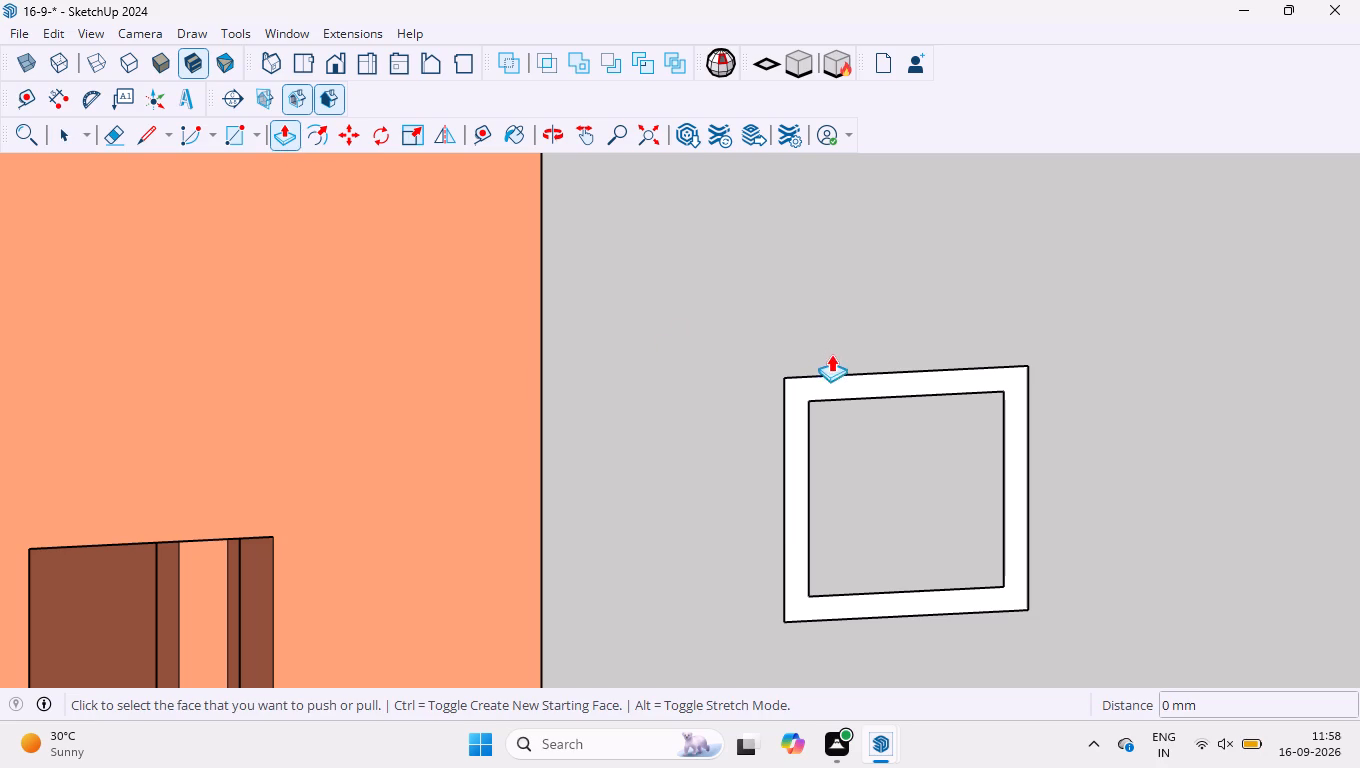
left_click(837, 376)
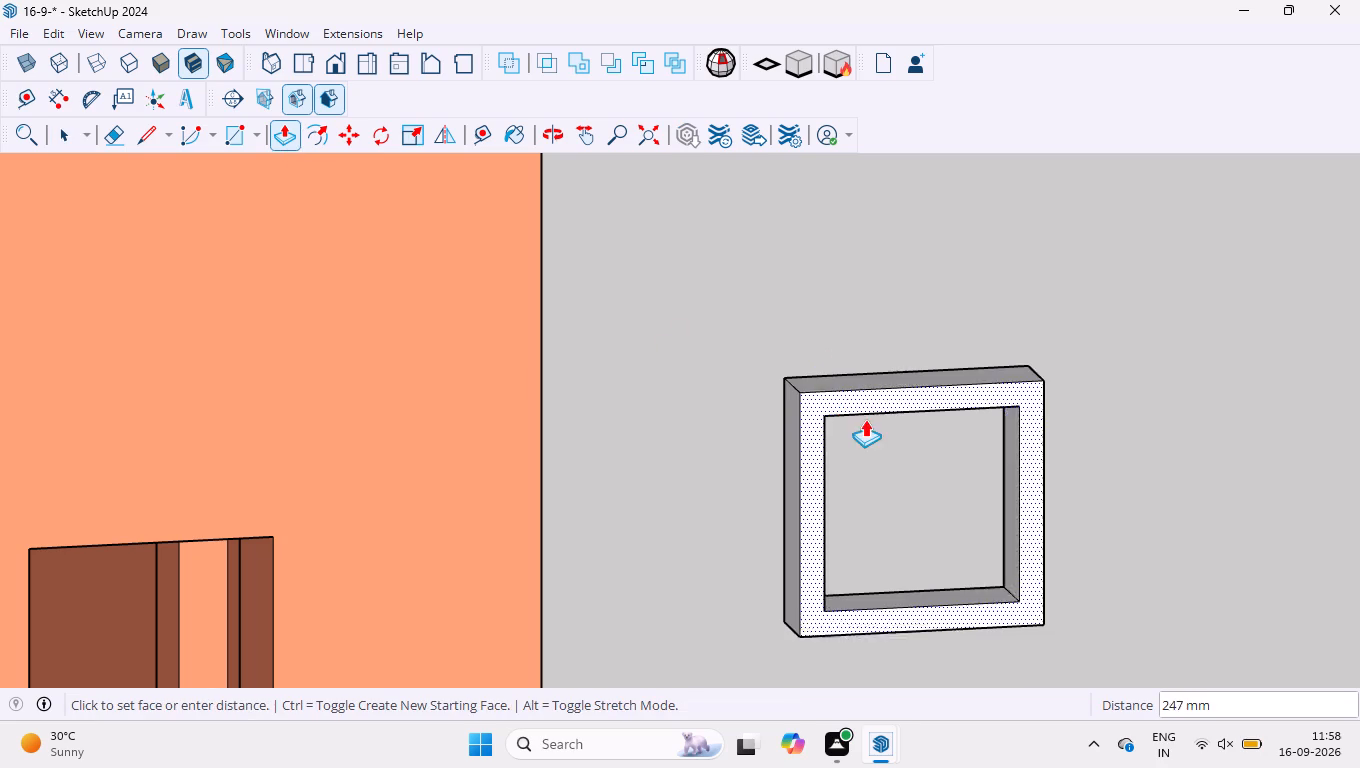
type("50")
key("Return")
key("space")
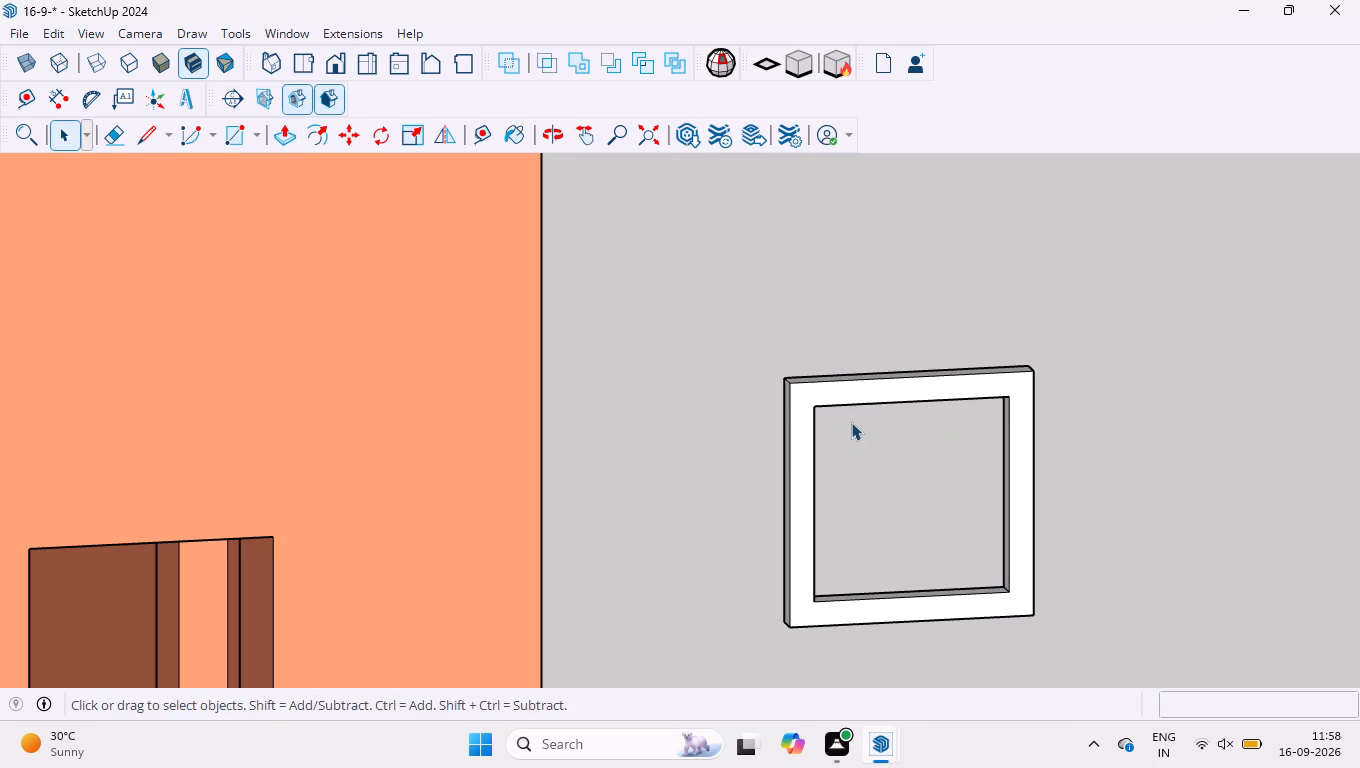
Select the whole extruded square frame and make it a group.
middle_click_drag(1017, 576, 889, 481)
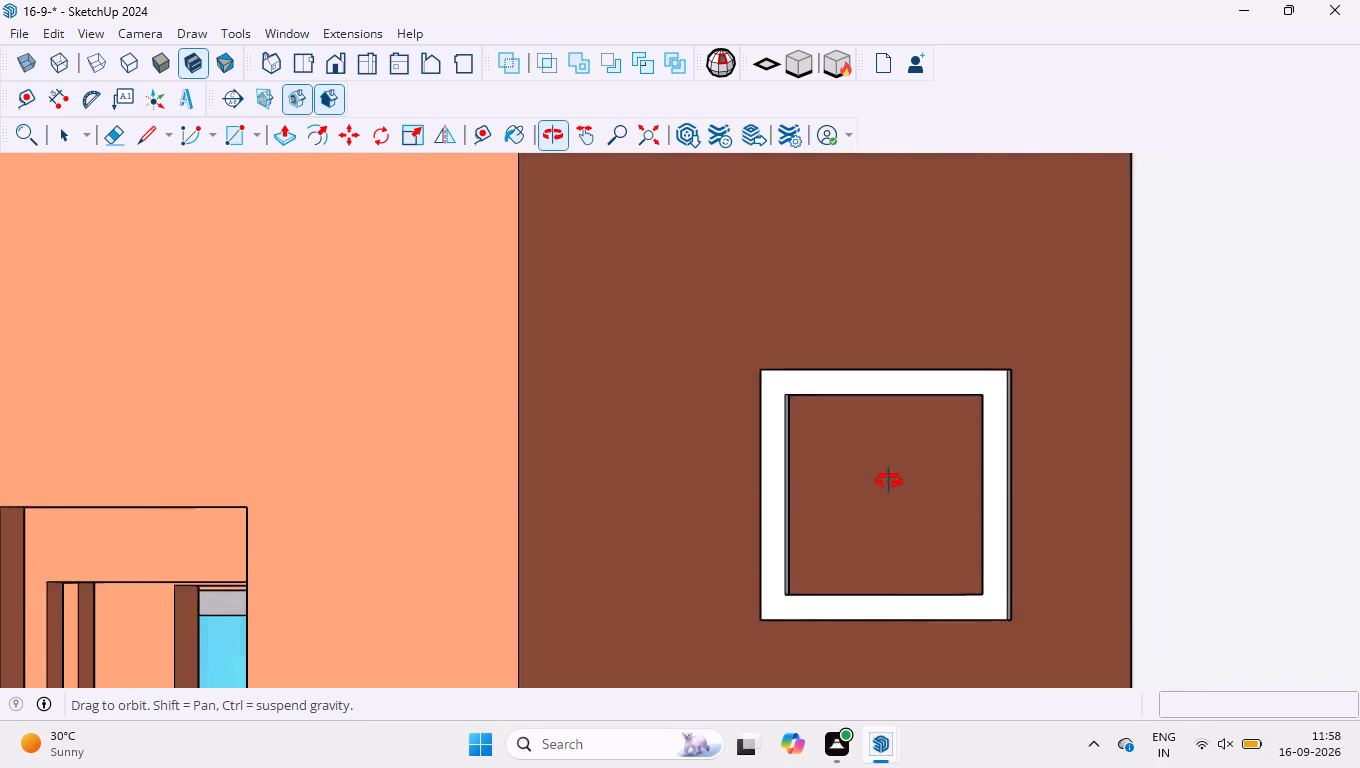
middle_click_drag(889, 481, 943, 477)
left_click_drag(680, 324, 1114, 718)
right_click(990, 598)
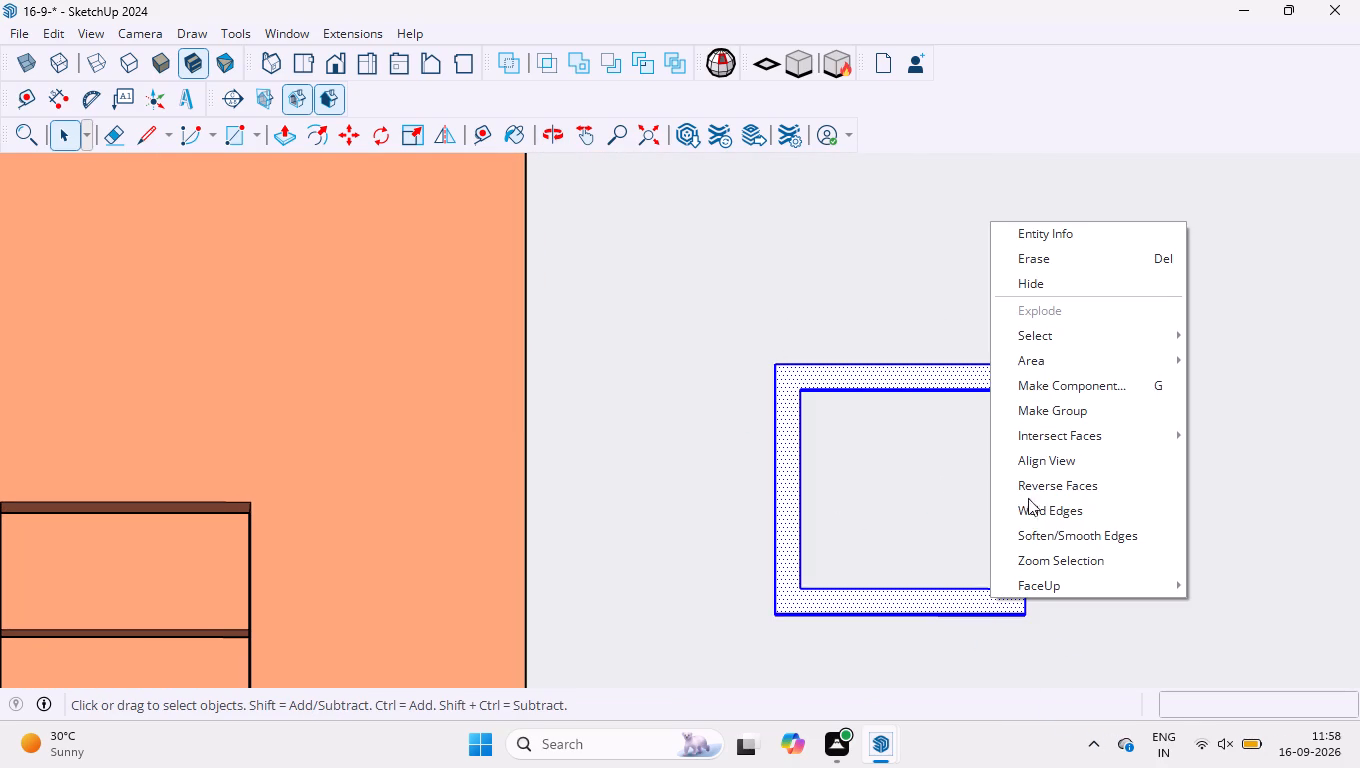
left_click(1030, 407)
left_click(1031, 320)
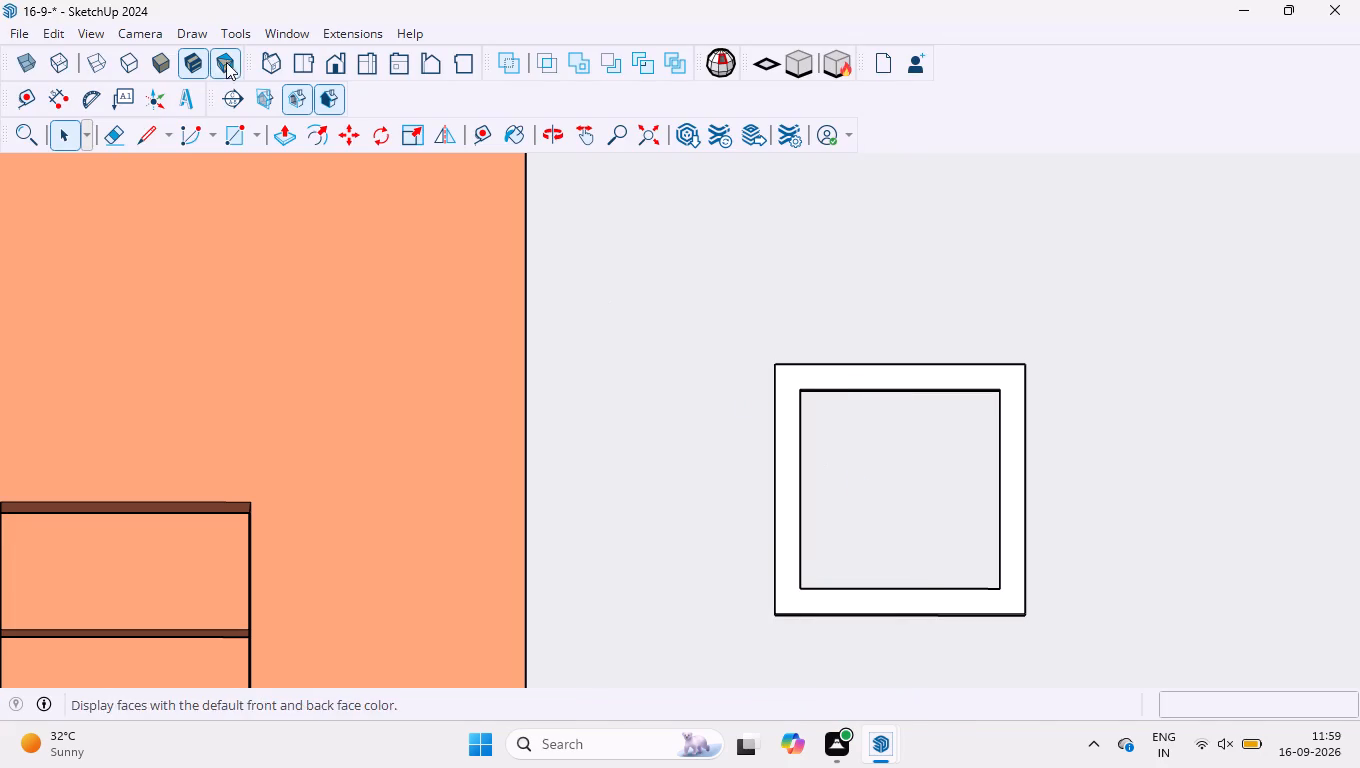
Draw a 400 x 400 mm rectangle filling the frame's inner opening as the pane.
left_click(230, 132)
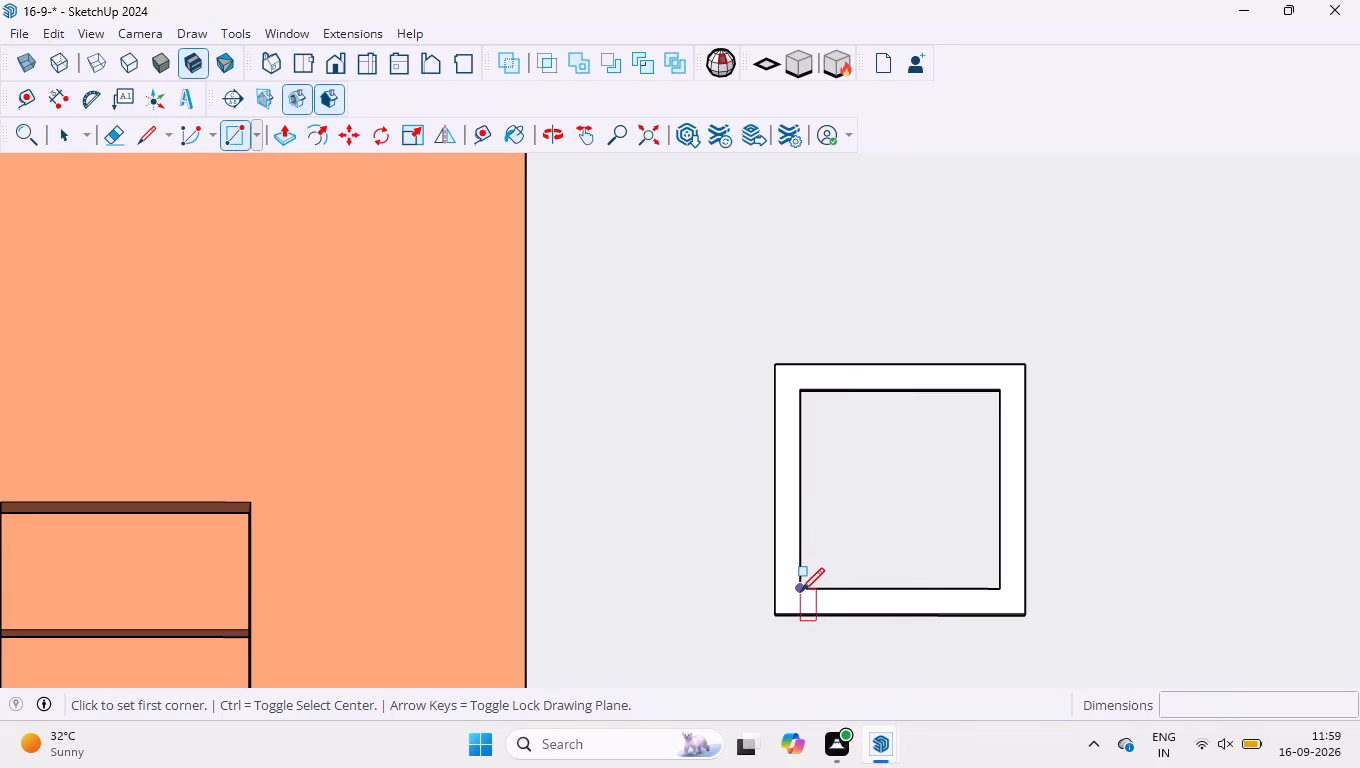
left_click(801, 591)
left_click(998, 394)
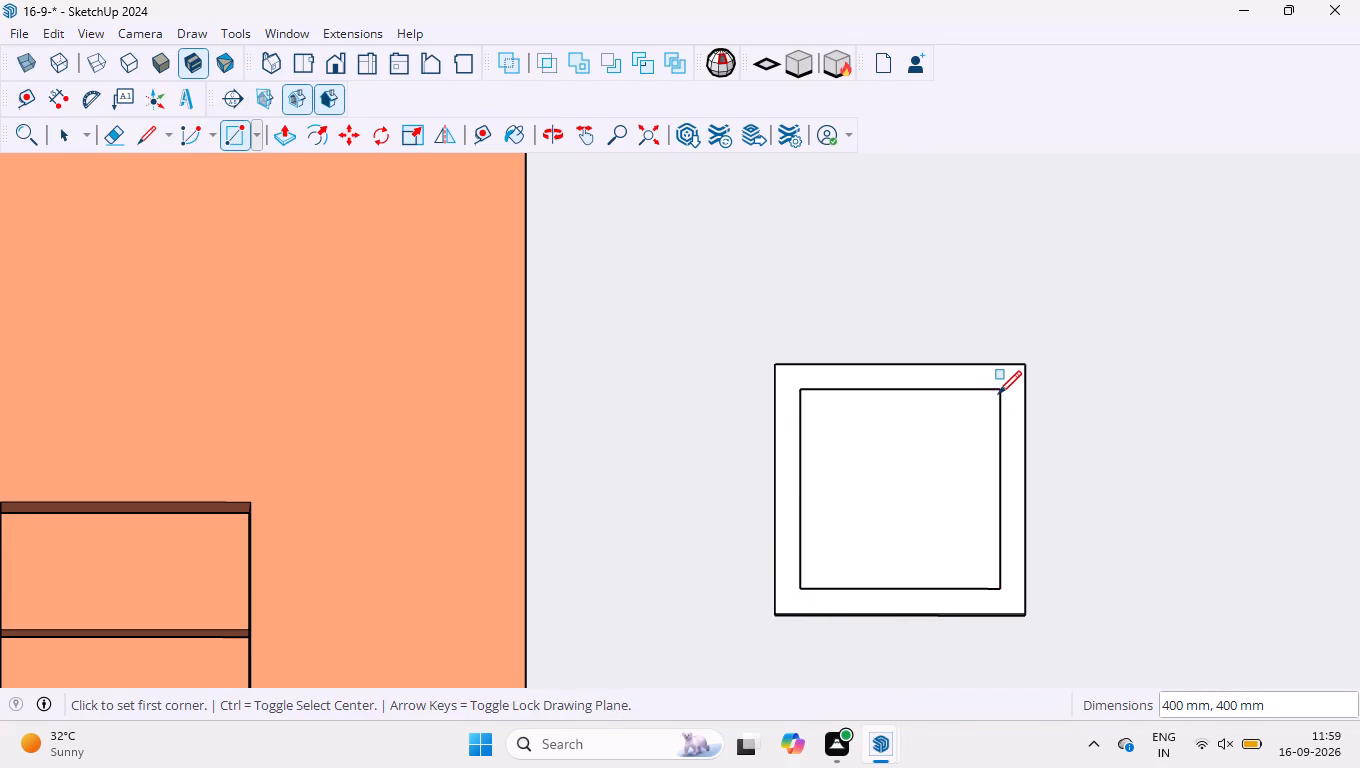
key("space")
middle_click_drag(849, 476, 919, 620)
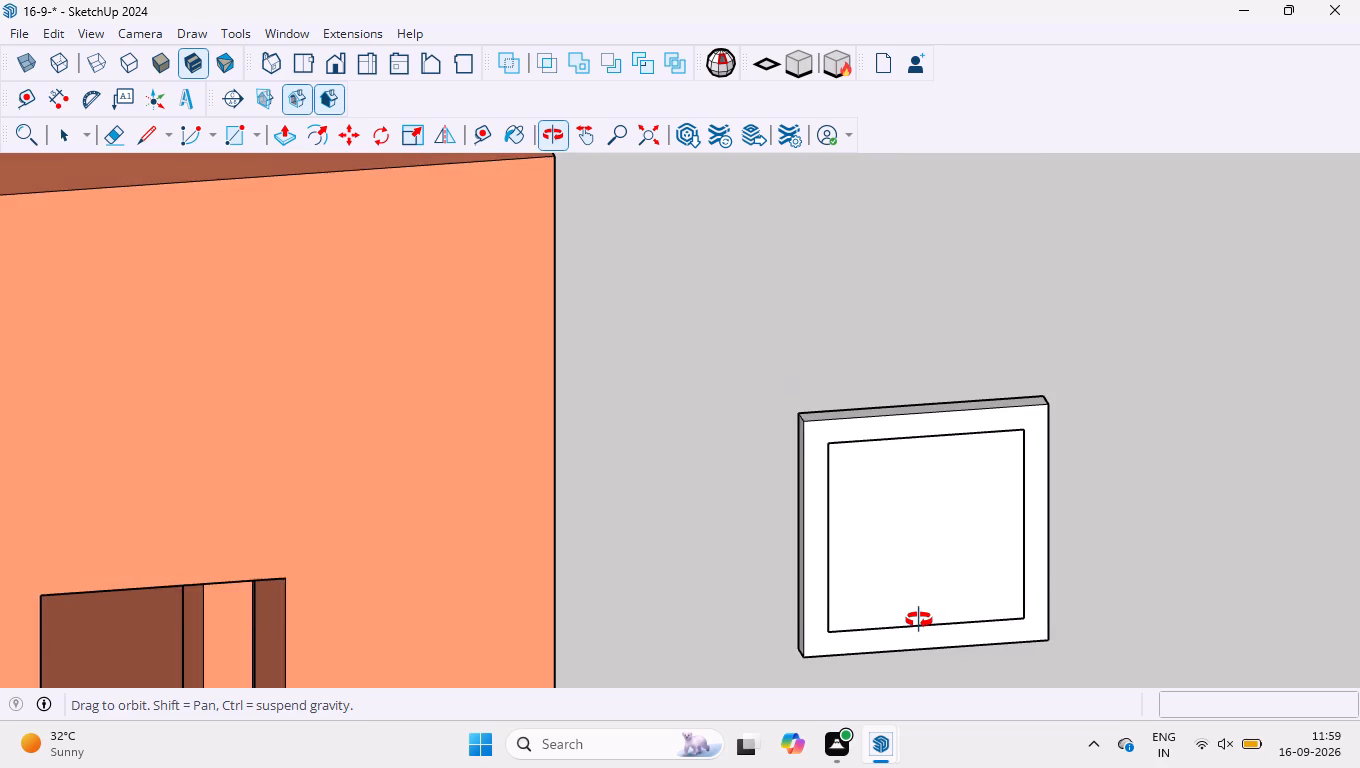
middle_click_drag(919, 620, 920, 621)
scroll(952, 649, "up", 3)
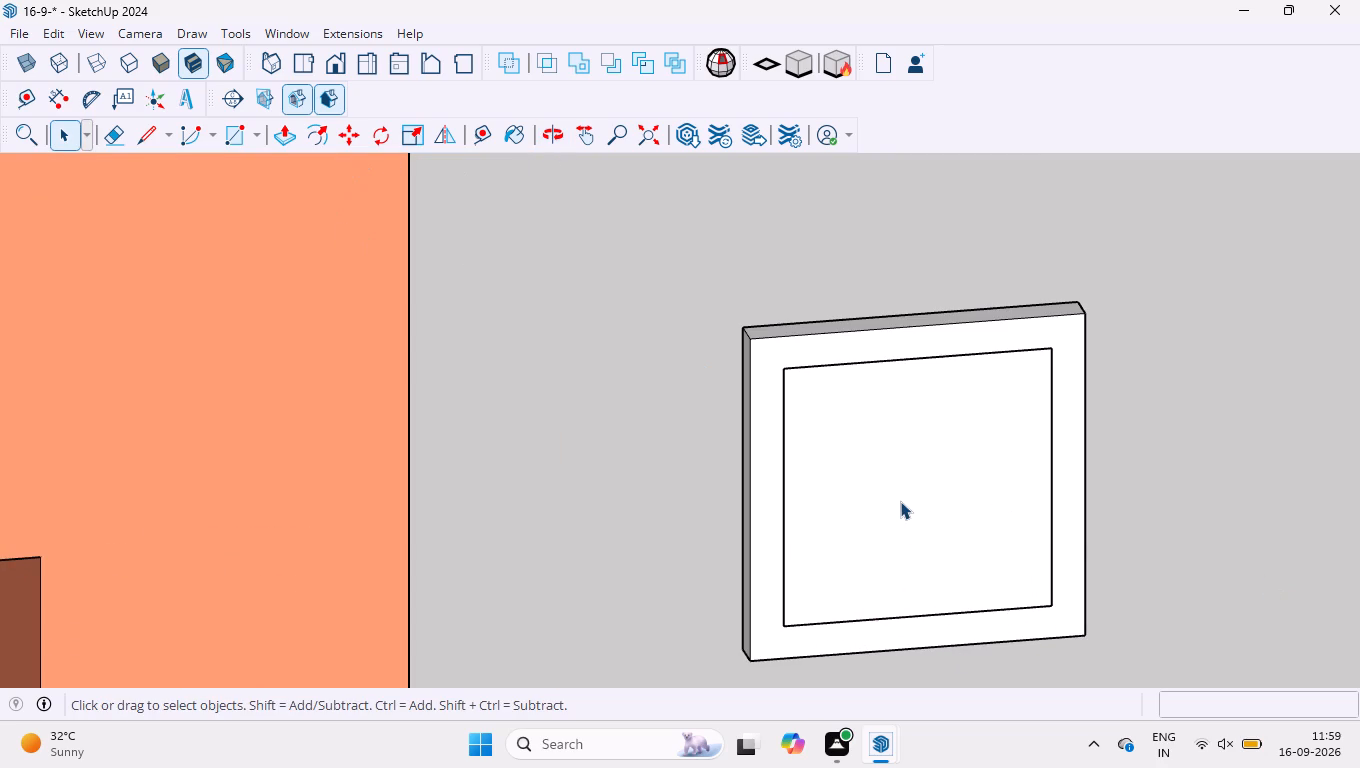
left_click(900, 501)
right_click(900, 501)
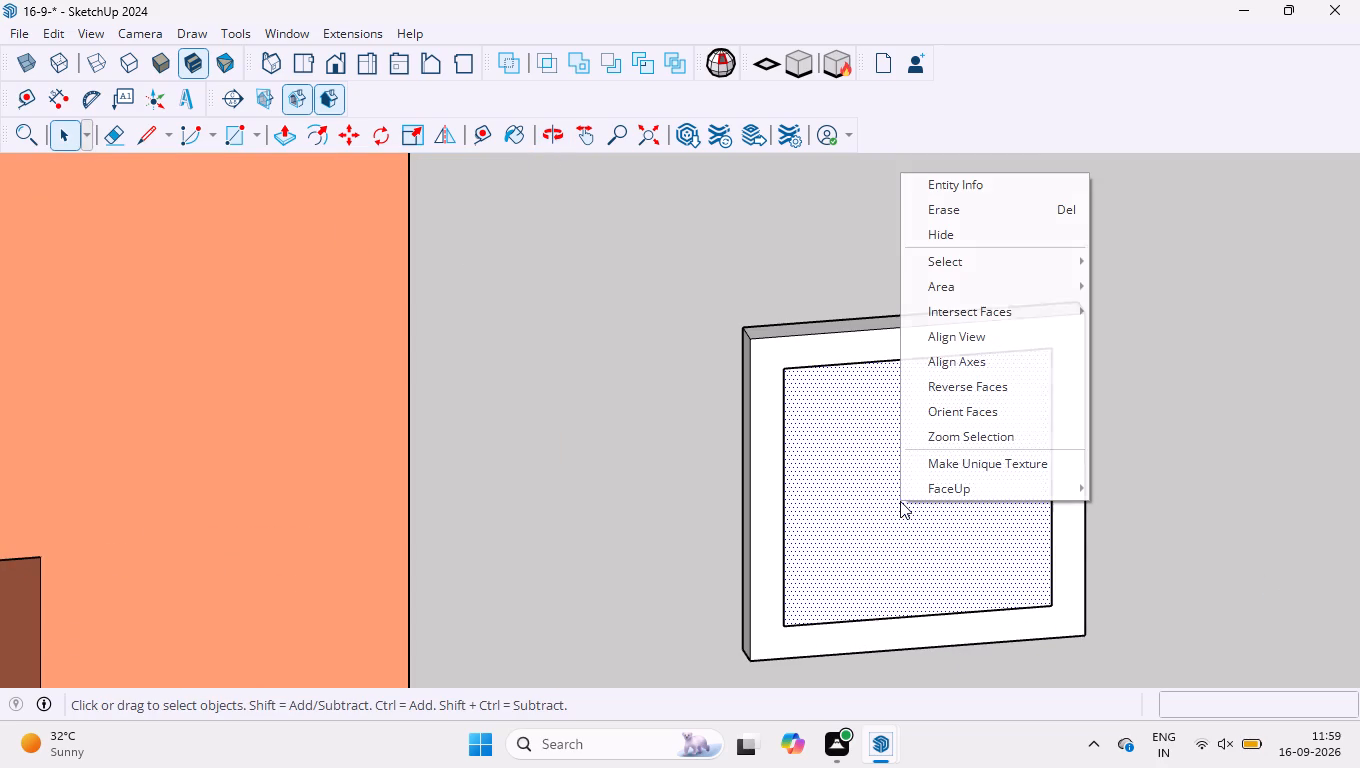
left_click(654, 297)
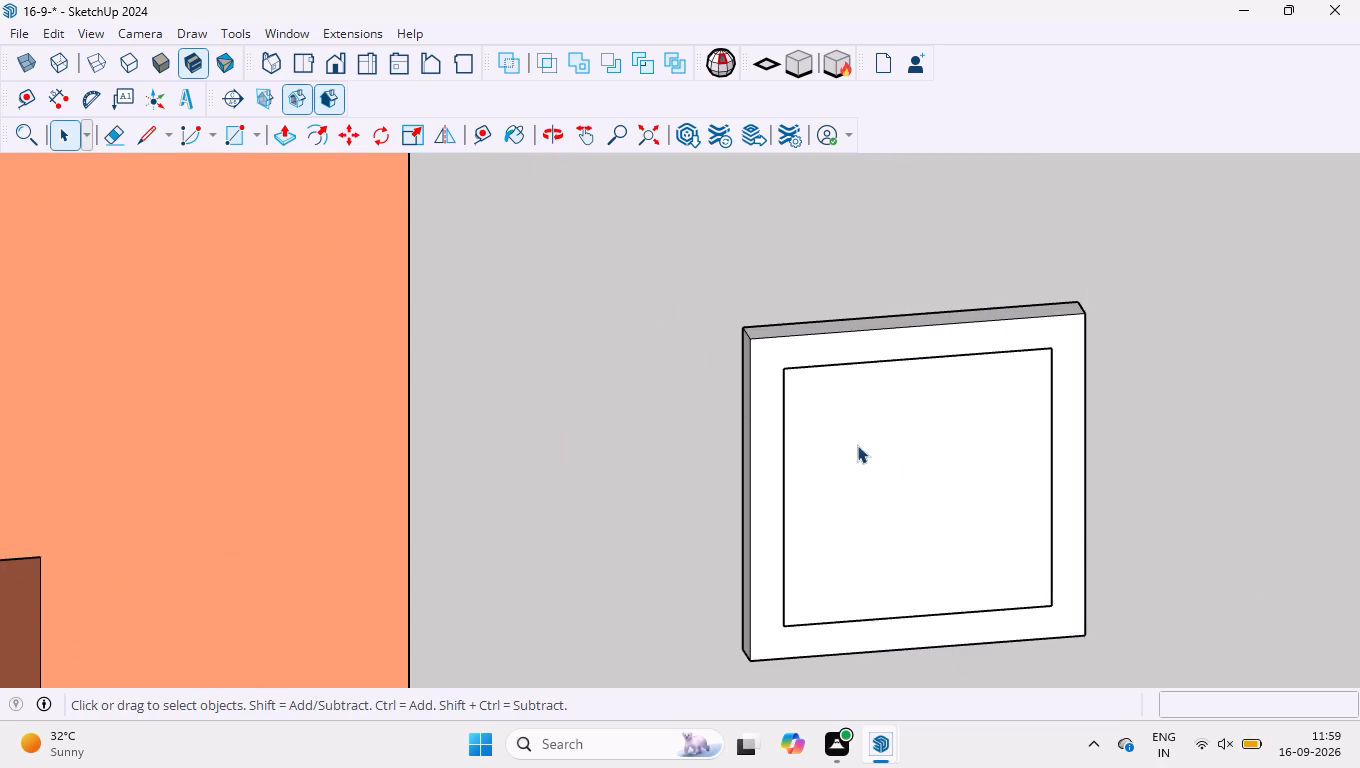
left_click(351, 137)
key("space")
Move the square pane 25 mm back into the frame, to the midpoint of the frame's depth.
left_click(835, 412)
left_click(336, 133)
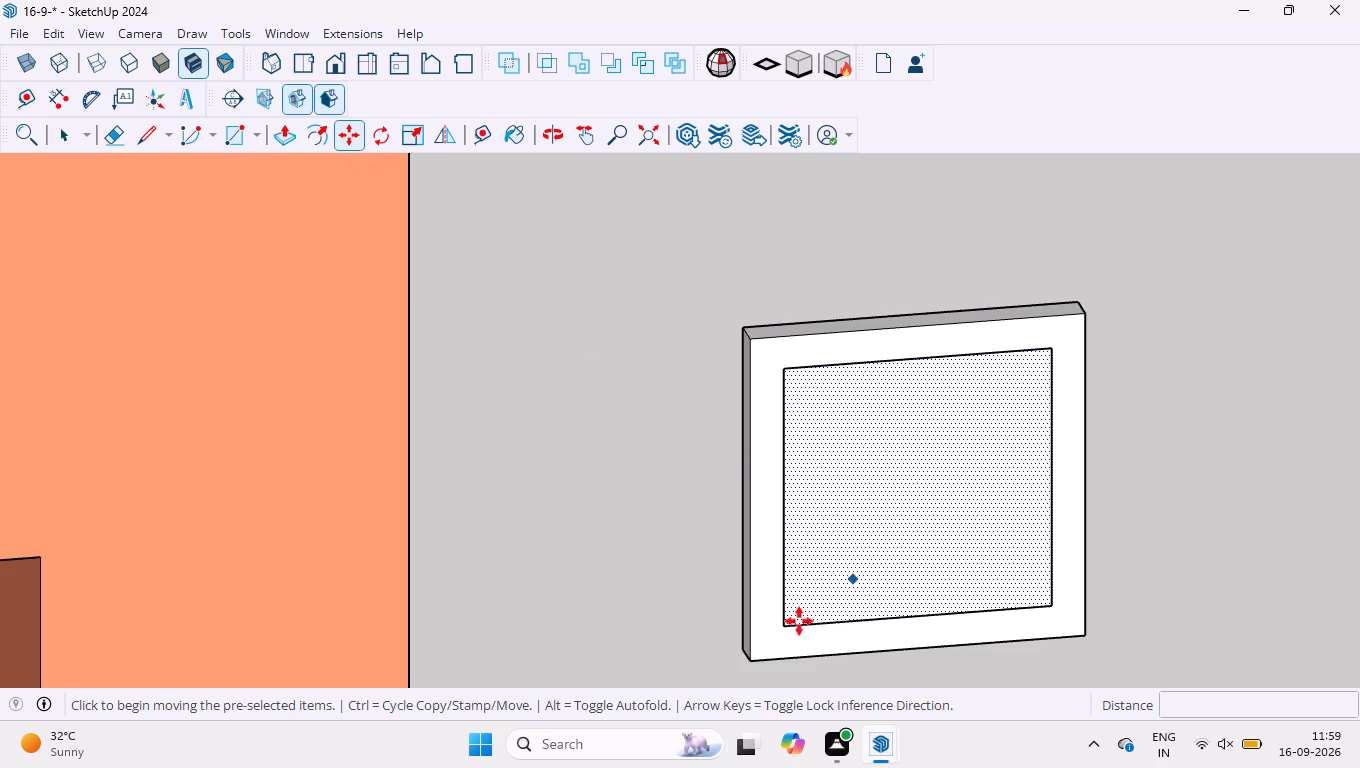
scroll(793, 625, "up", 6)
left_click(774, 625)
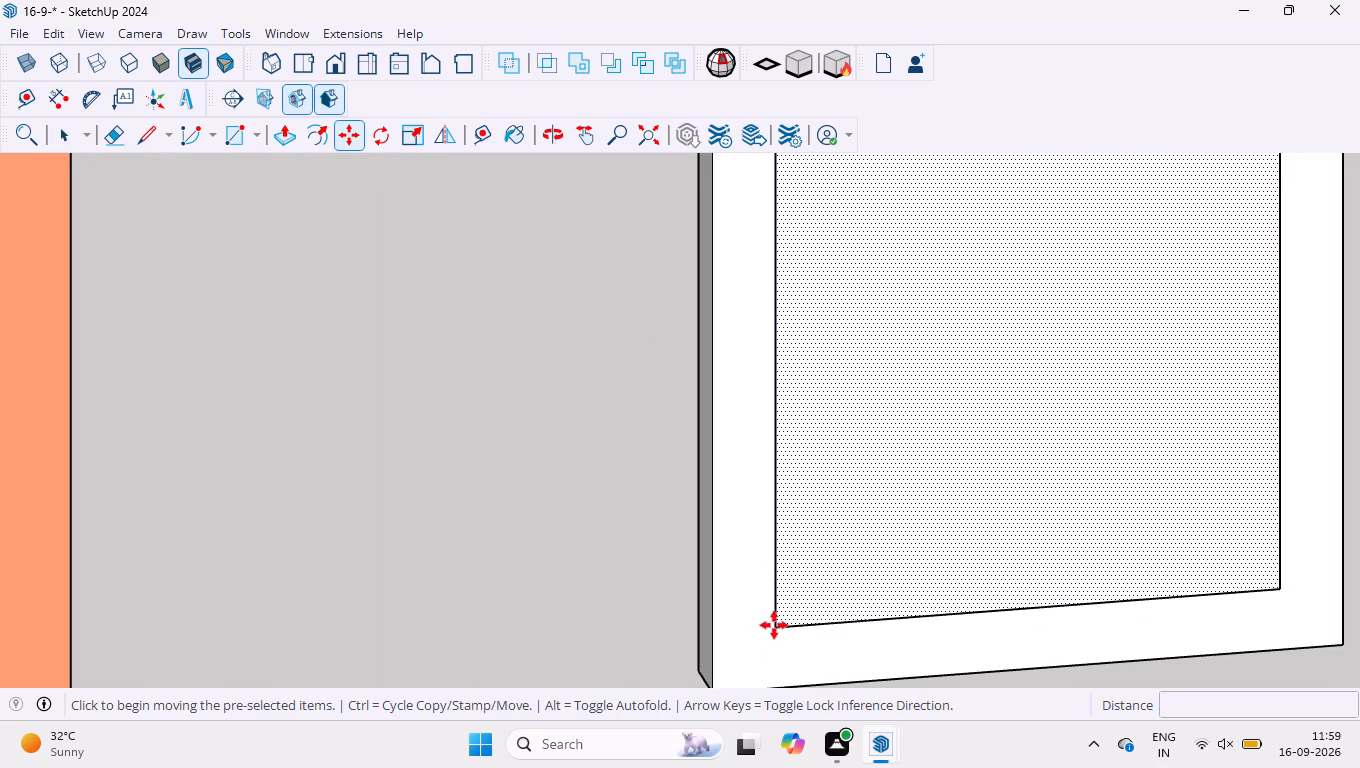
middle_click_drag(830, 578, 560, 574)
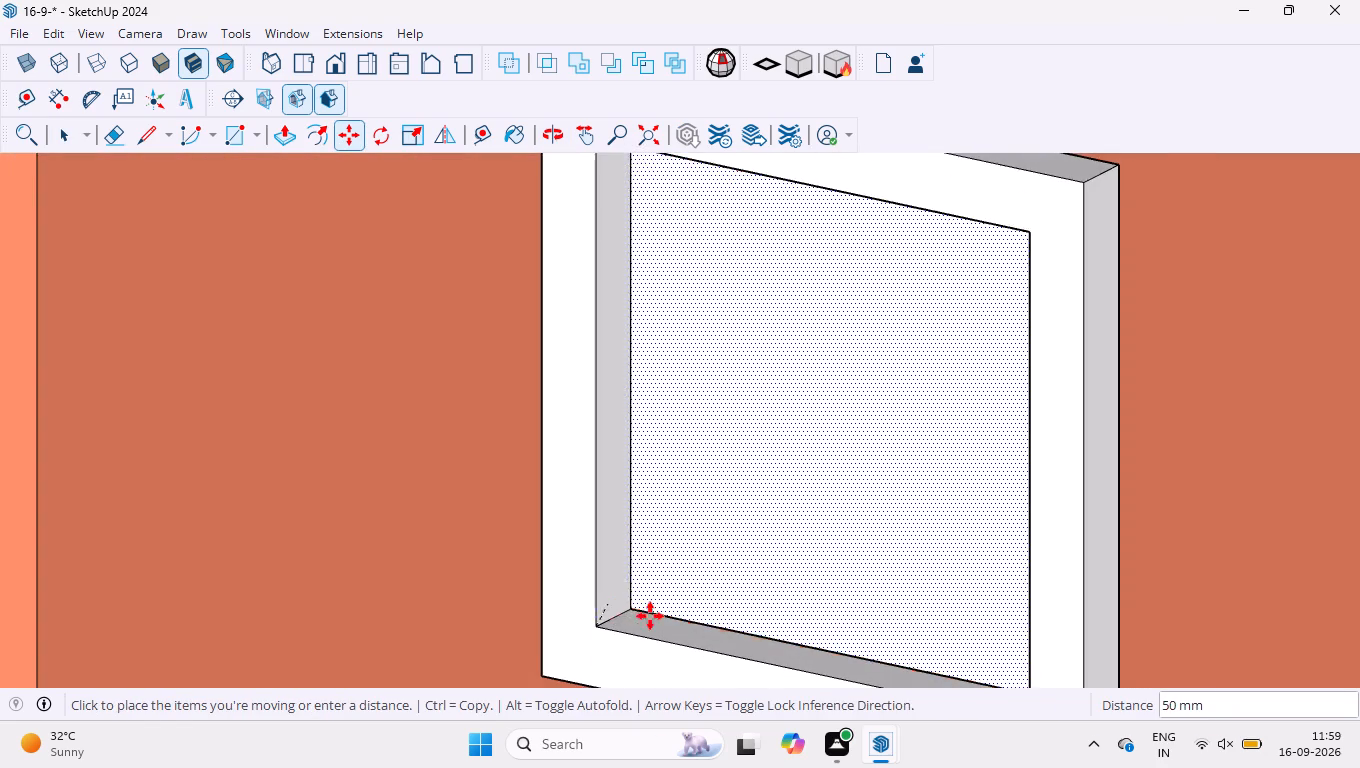
scroll(651, 616, "up", 13)
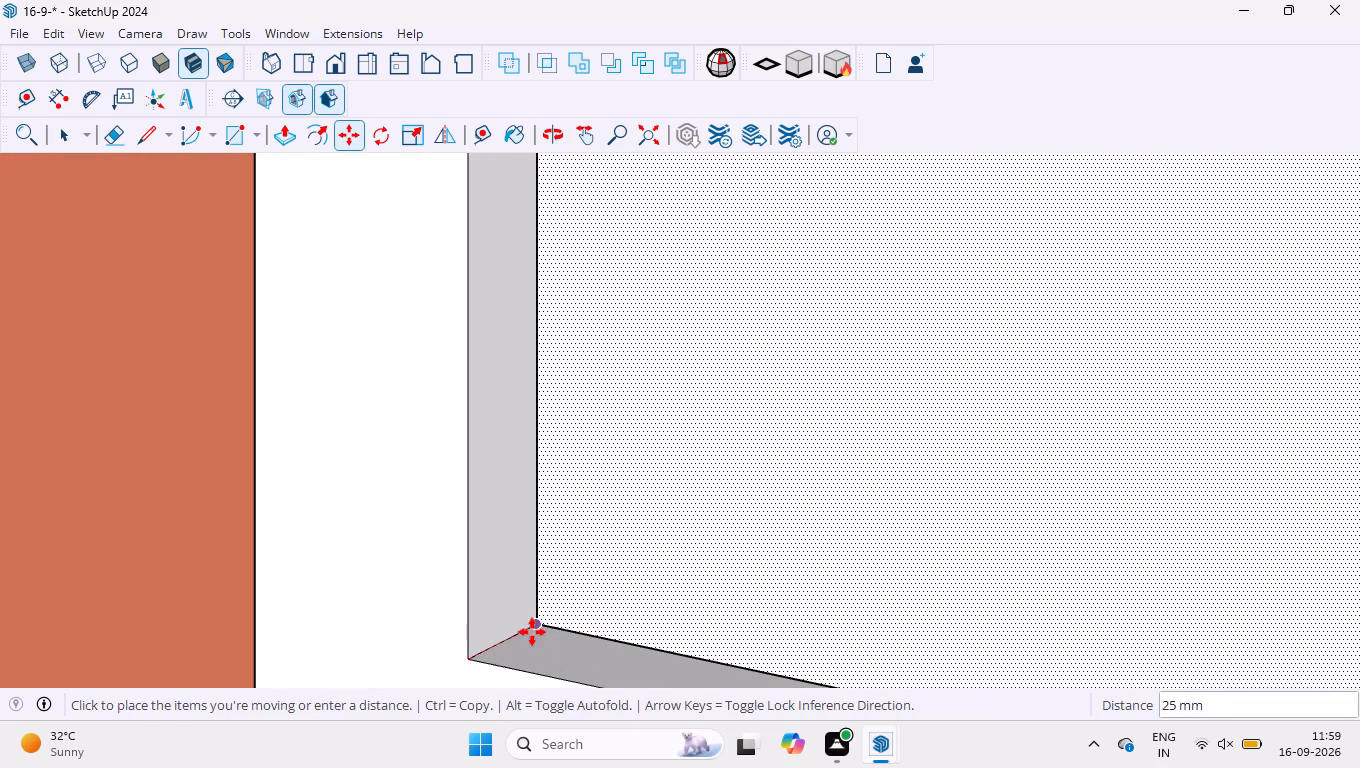
left_click(538, 623)
scroll(570, 624, "down", 5)
scroll(777, 558, "down", 8)
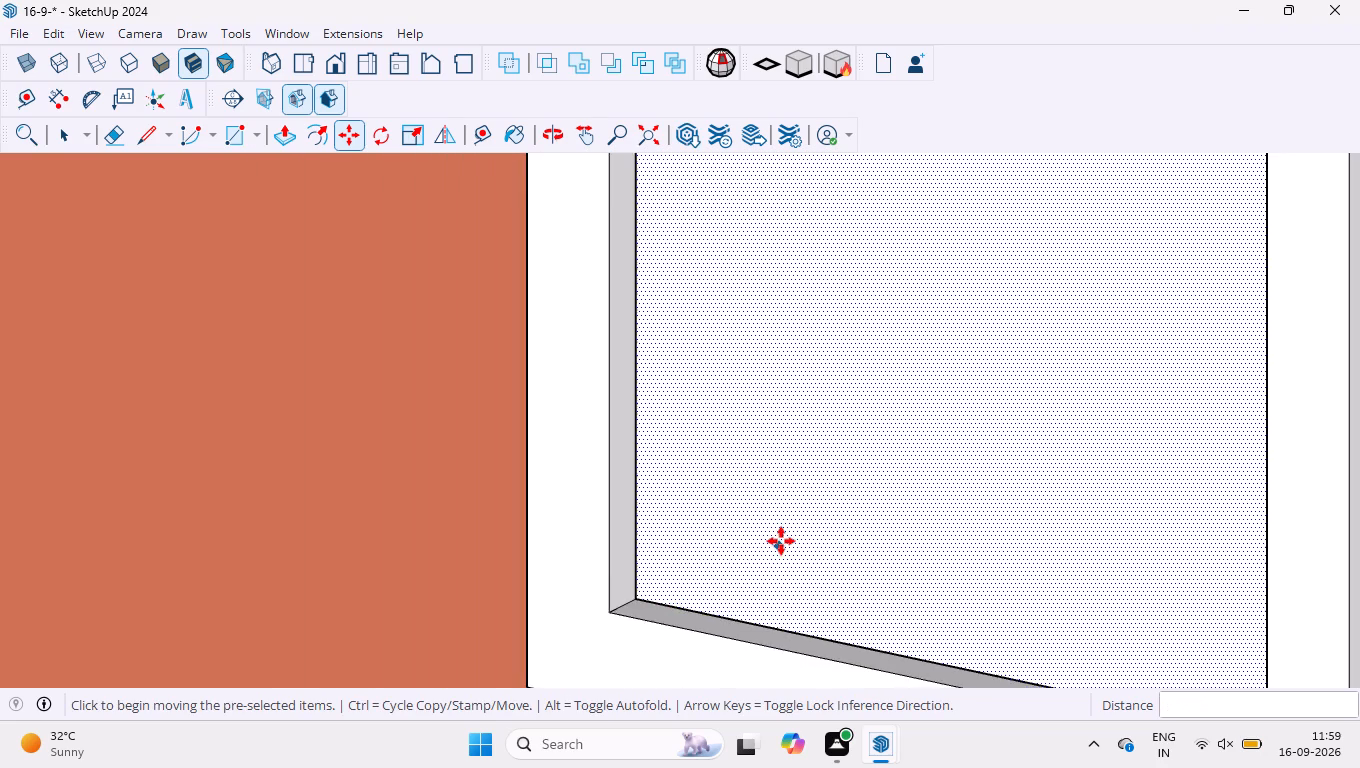
scroll(781, 541, "down", 8)
scroll(984, 522, "down", 10)
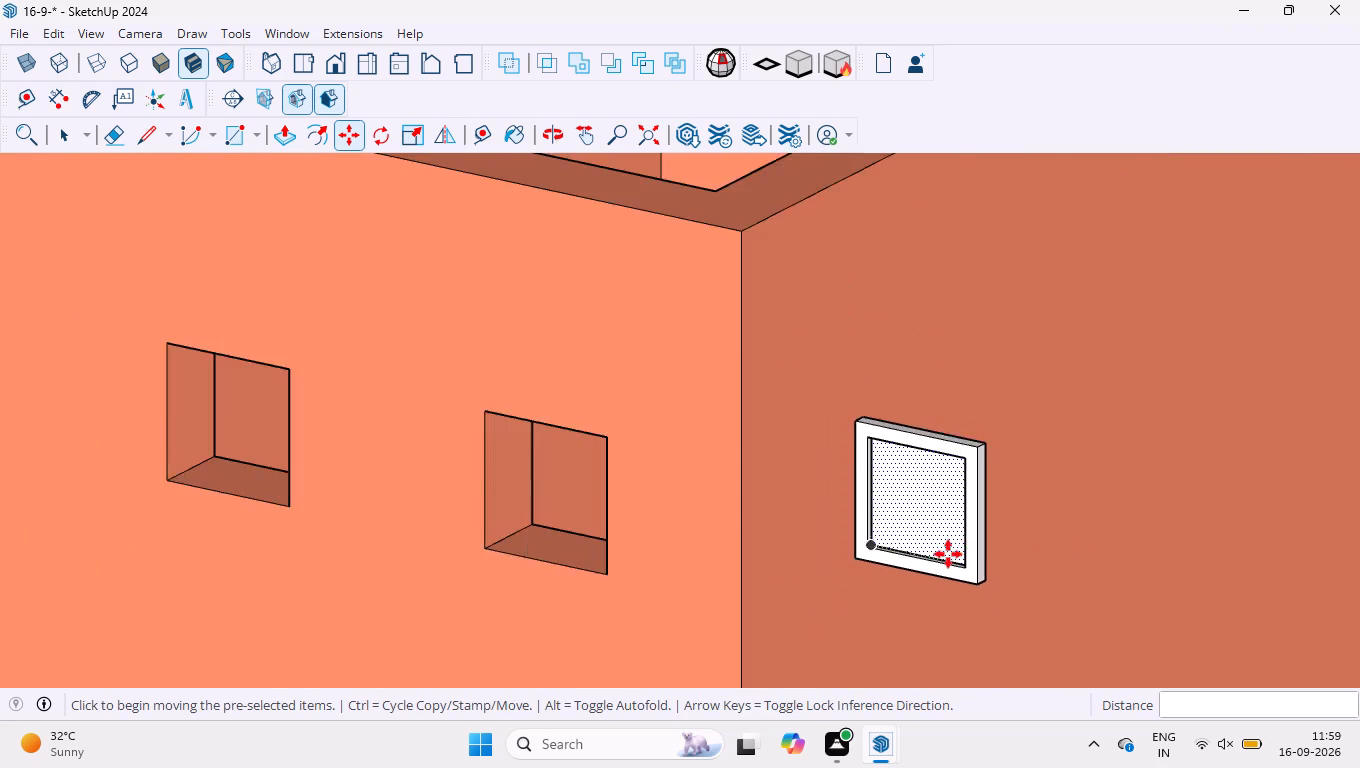
scroll(948, 554, "down", 5)
middle_click_drag(782, 508, 966, 471)
key("space")
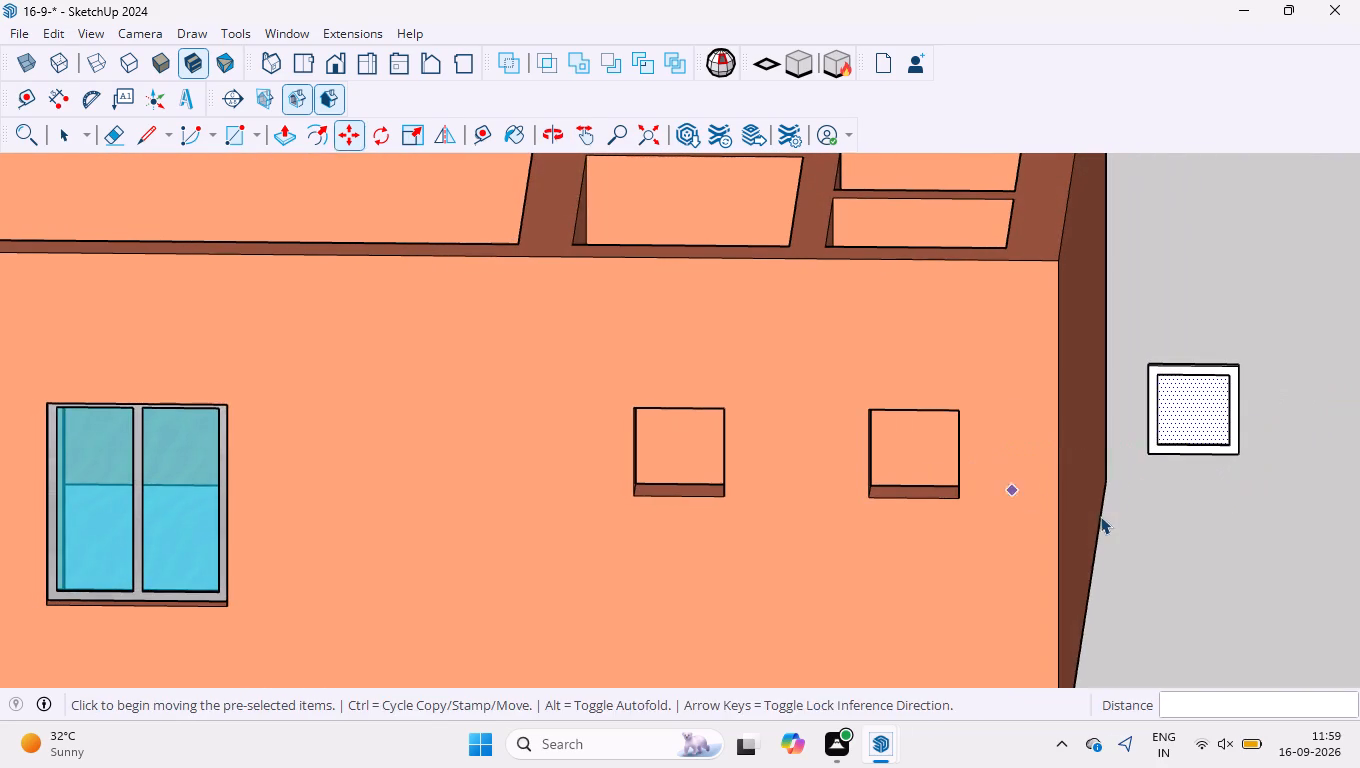
Paint the square pane with Translucent Resin Crush Gray from the Glass and Mirrors materials.
scroll(1297, 440, "up", 7)
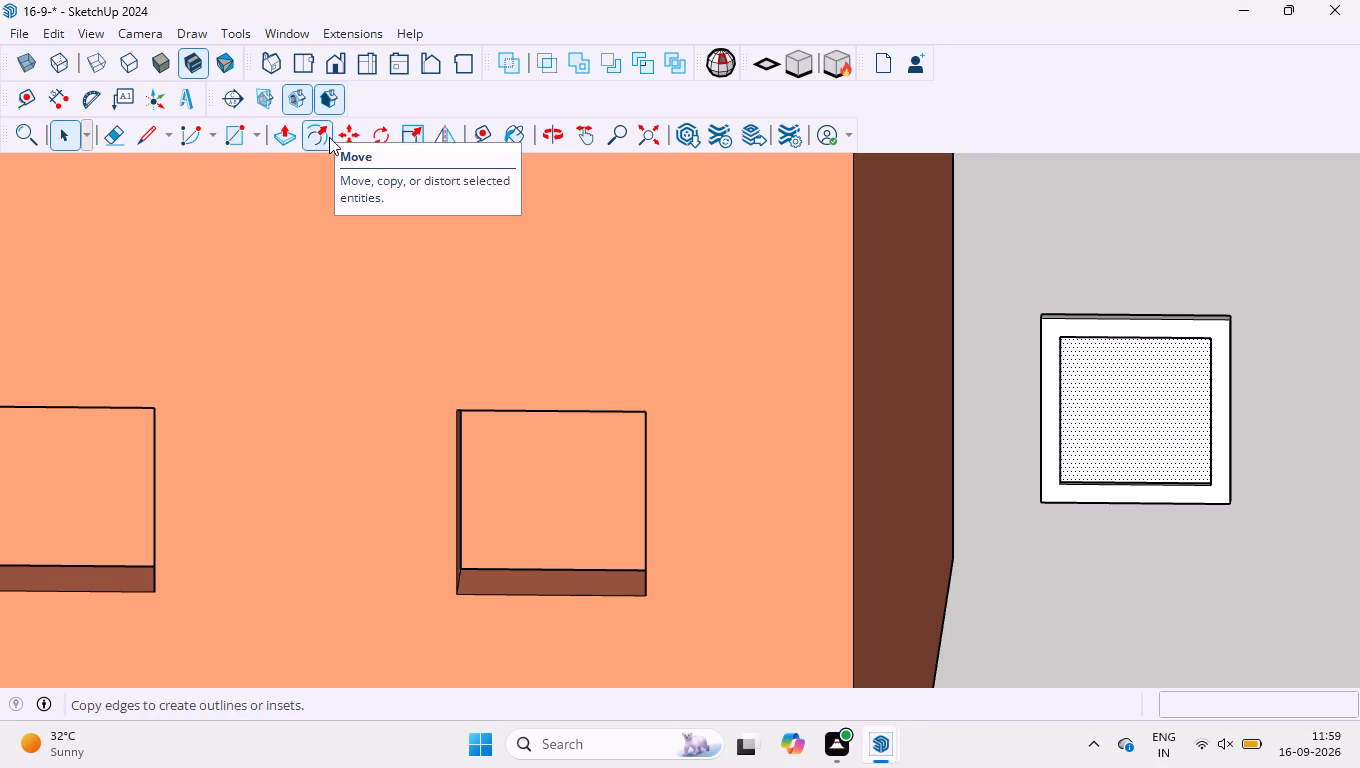
left_click(514, 144)
scroll(690, 312, "down", 7)
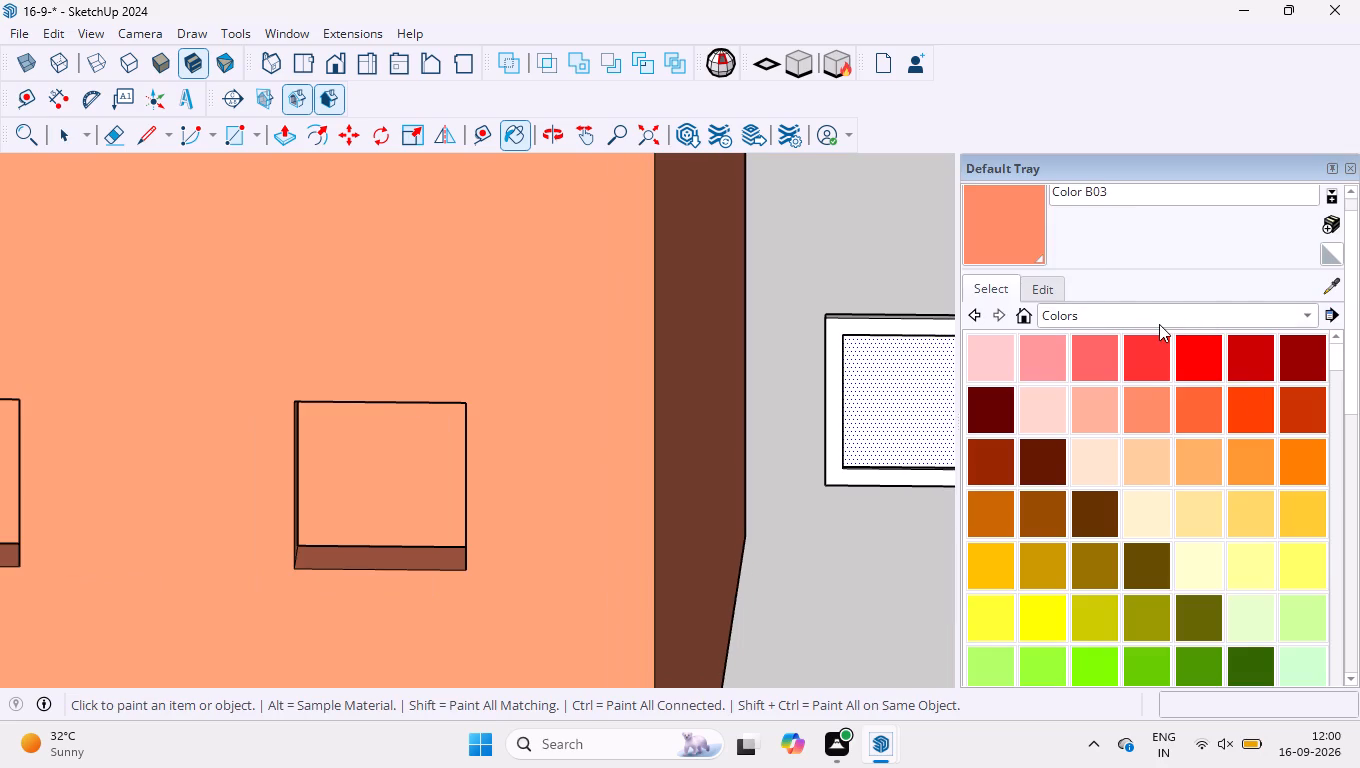
left_click(1159, 324)
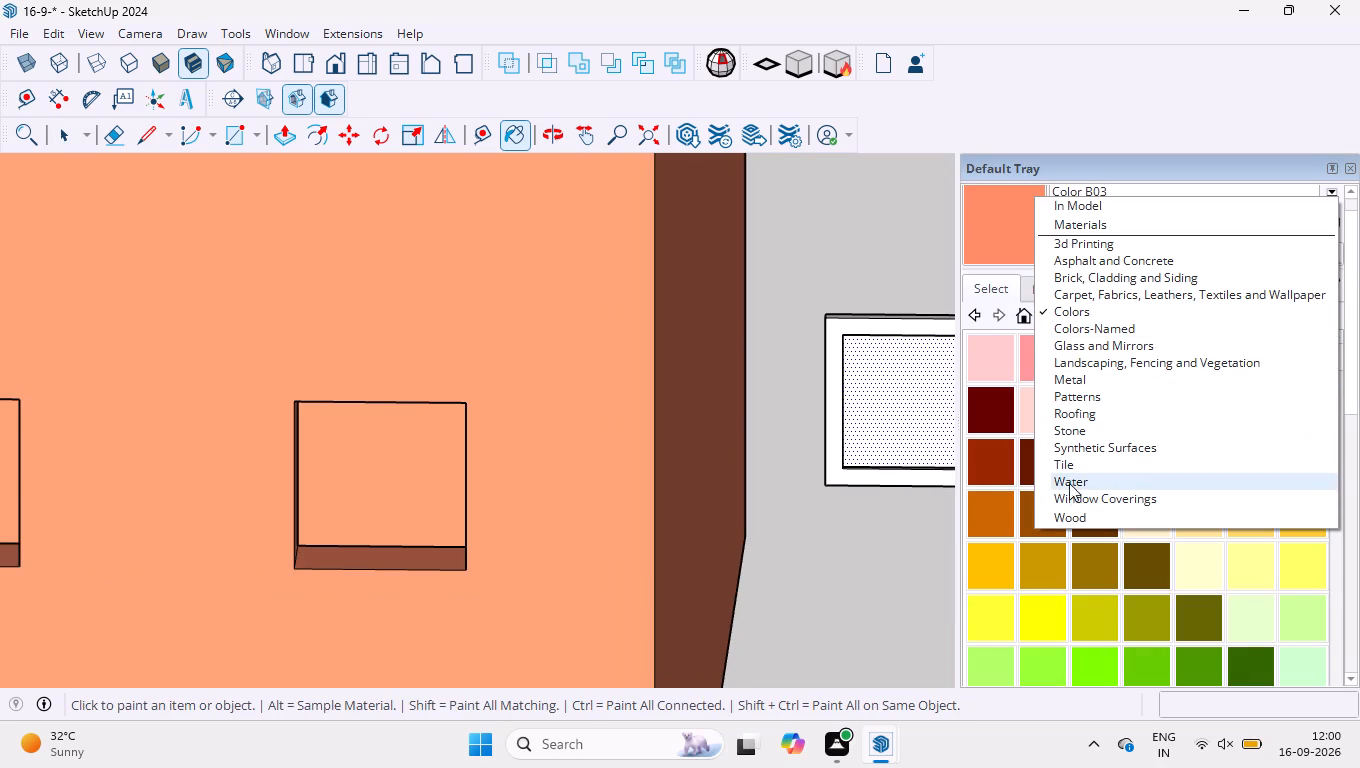
left_click(1101, 351)
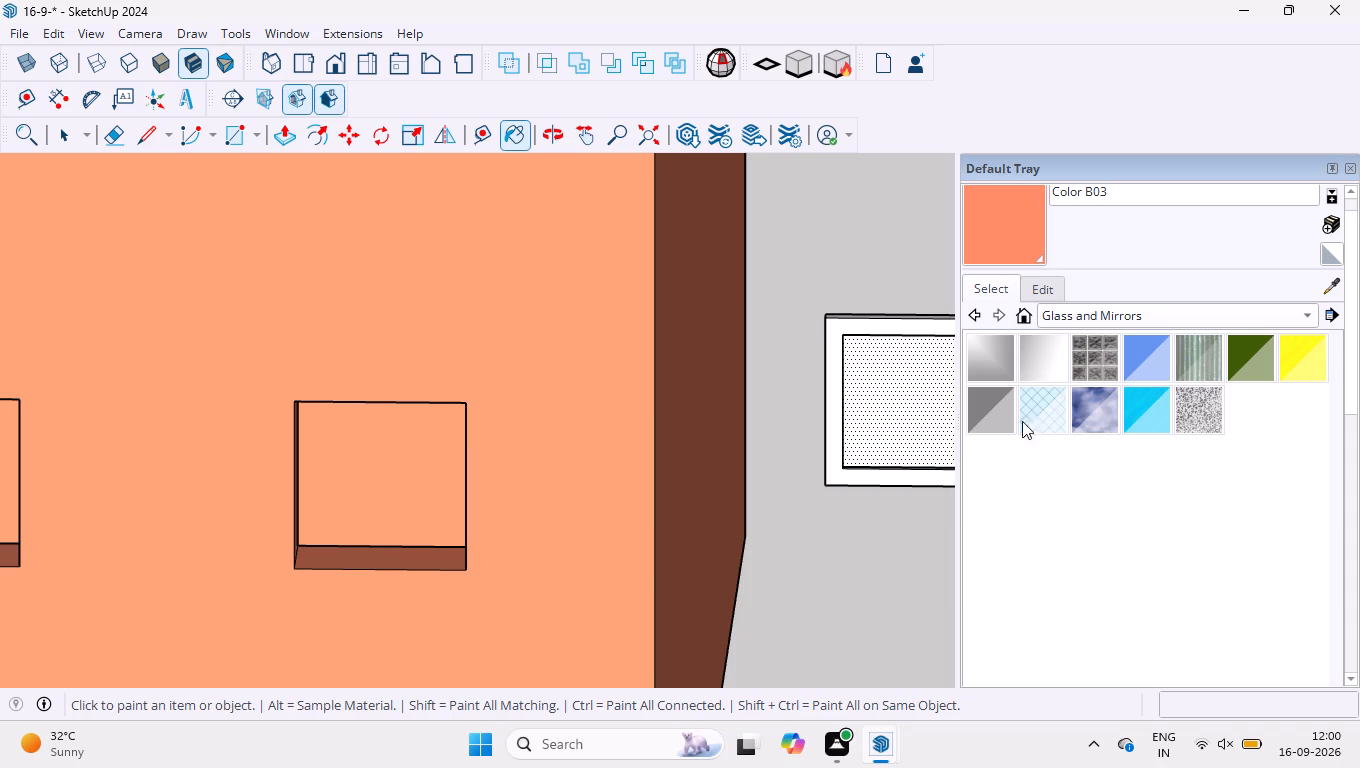
scroll(566, 394, "down", 7)
scroll(752, 357, "up", 7)
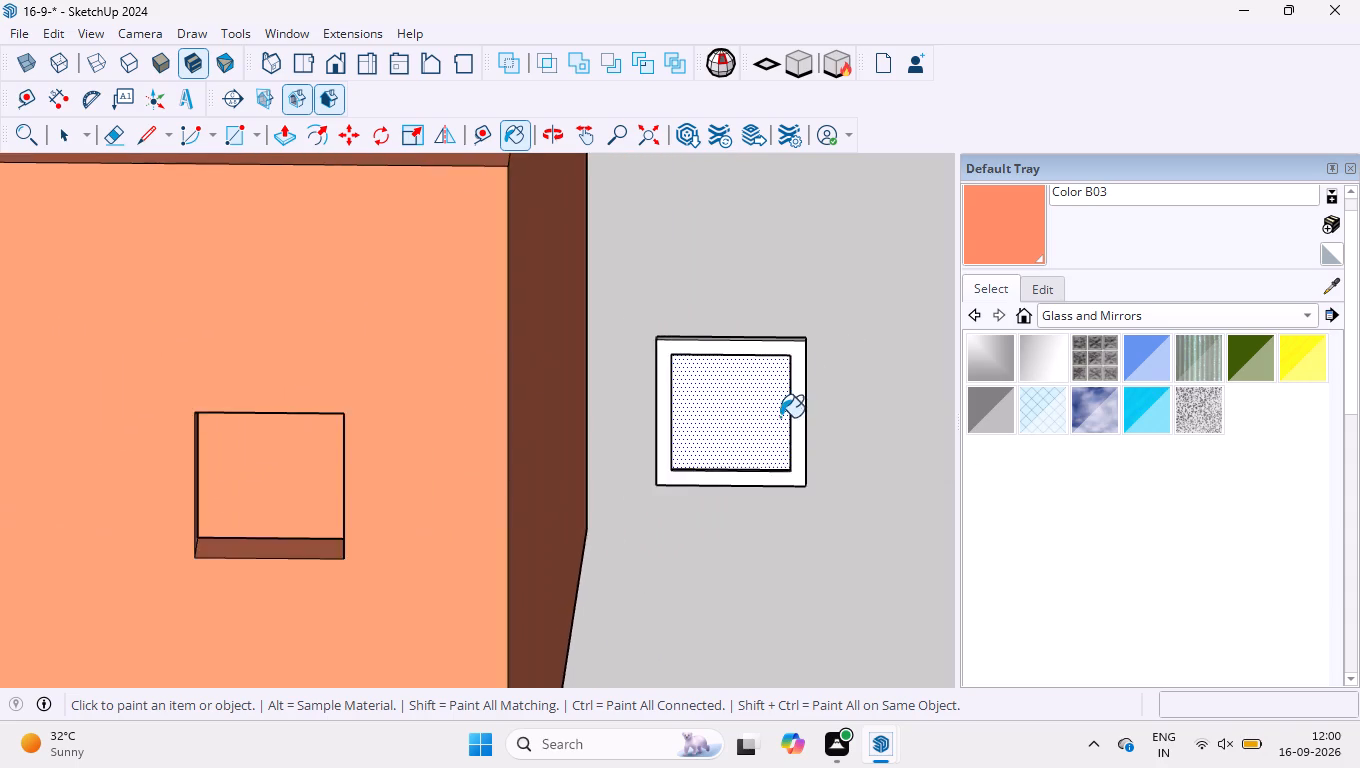
scroll(780, 417, "up", 3)
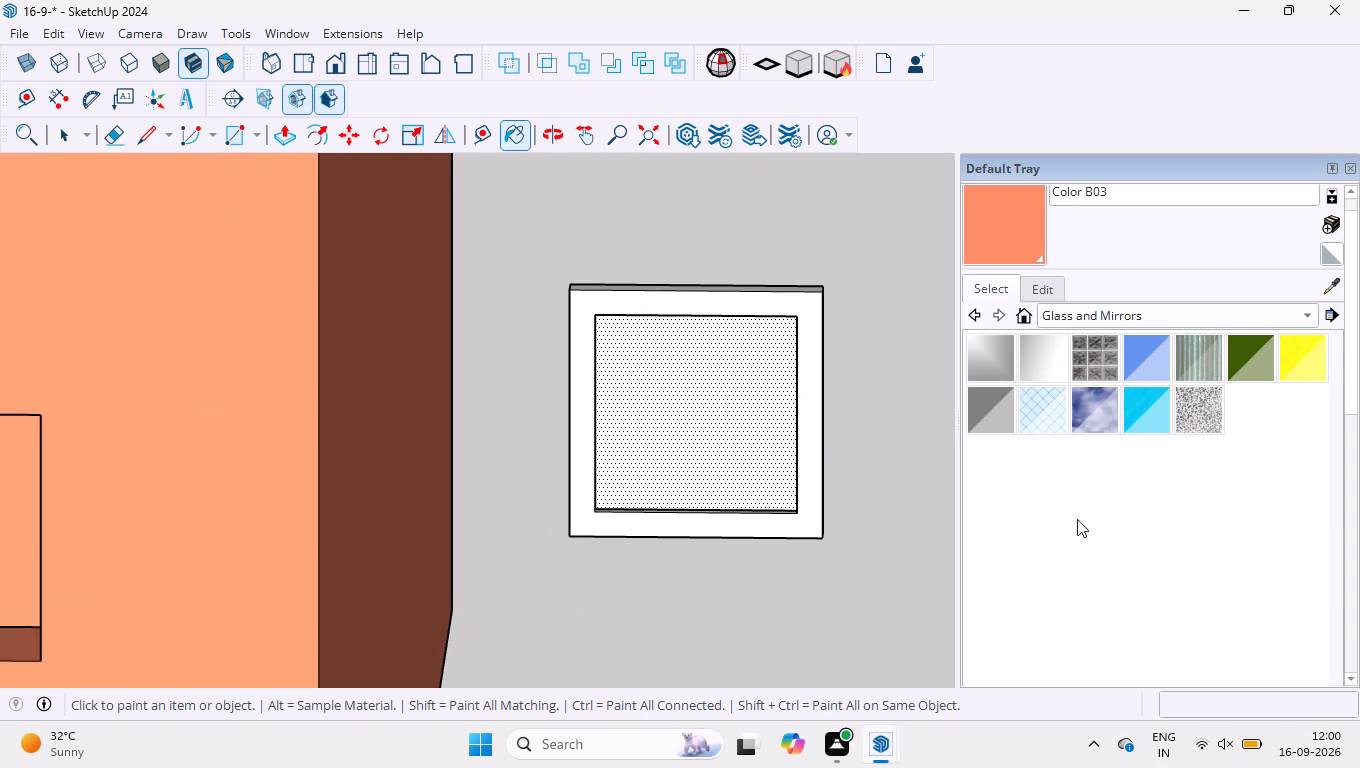
left_click(1208, 417)
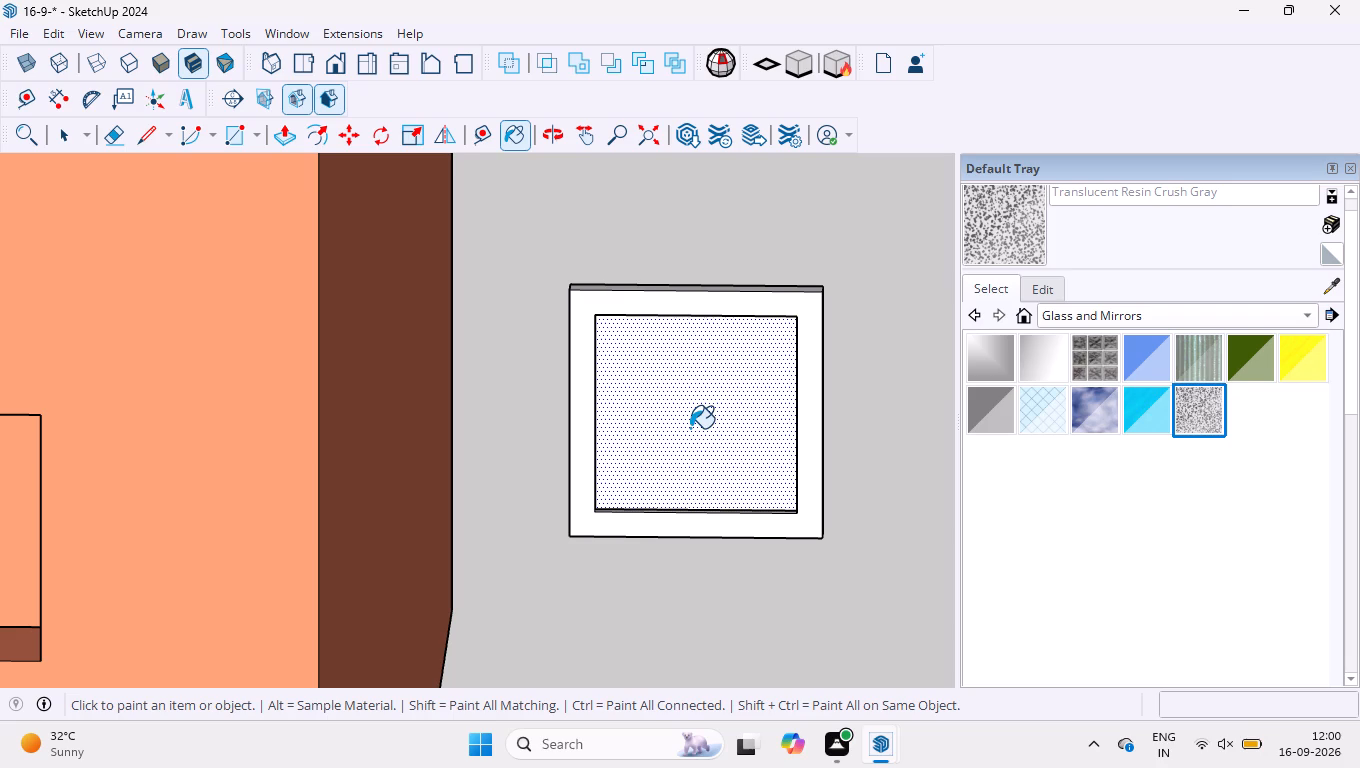
left_click(690, 428)
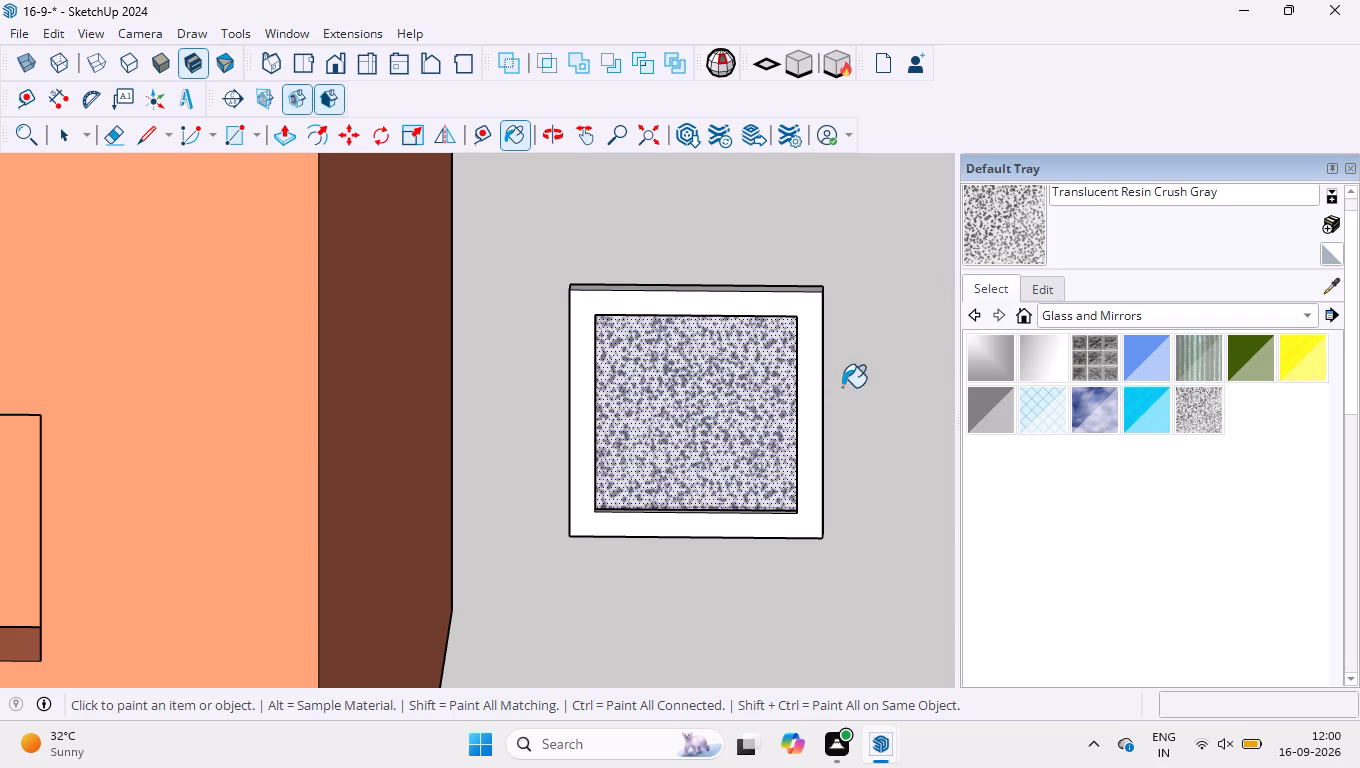
Paint the square frame with the Aluminum material from the Metal collection and close the materials tray.
left_click(1083, 310)
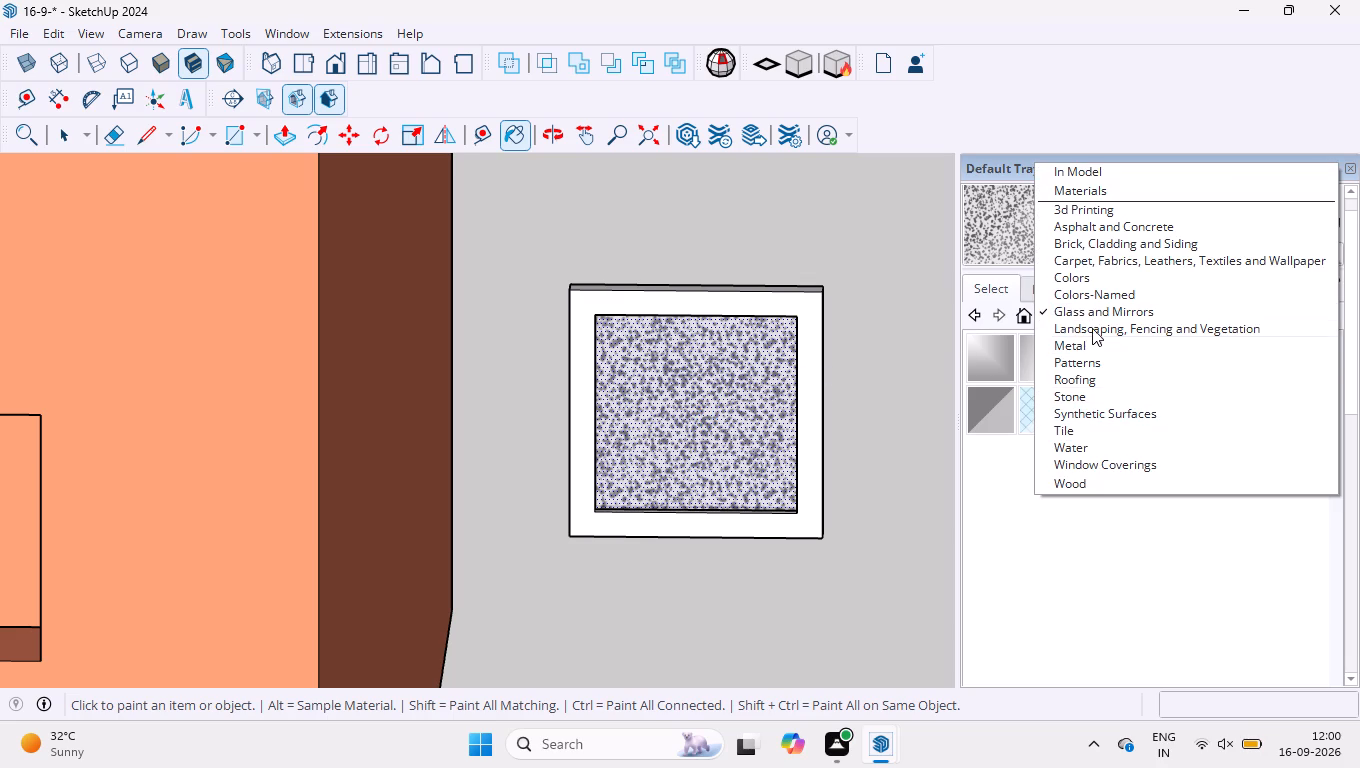
left_click(1089, 341)
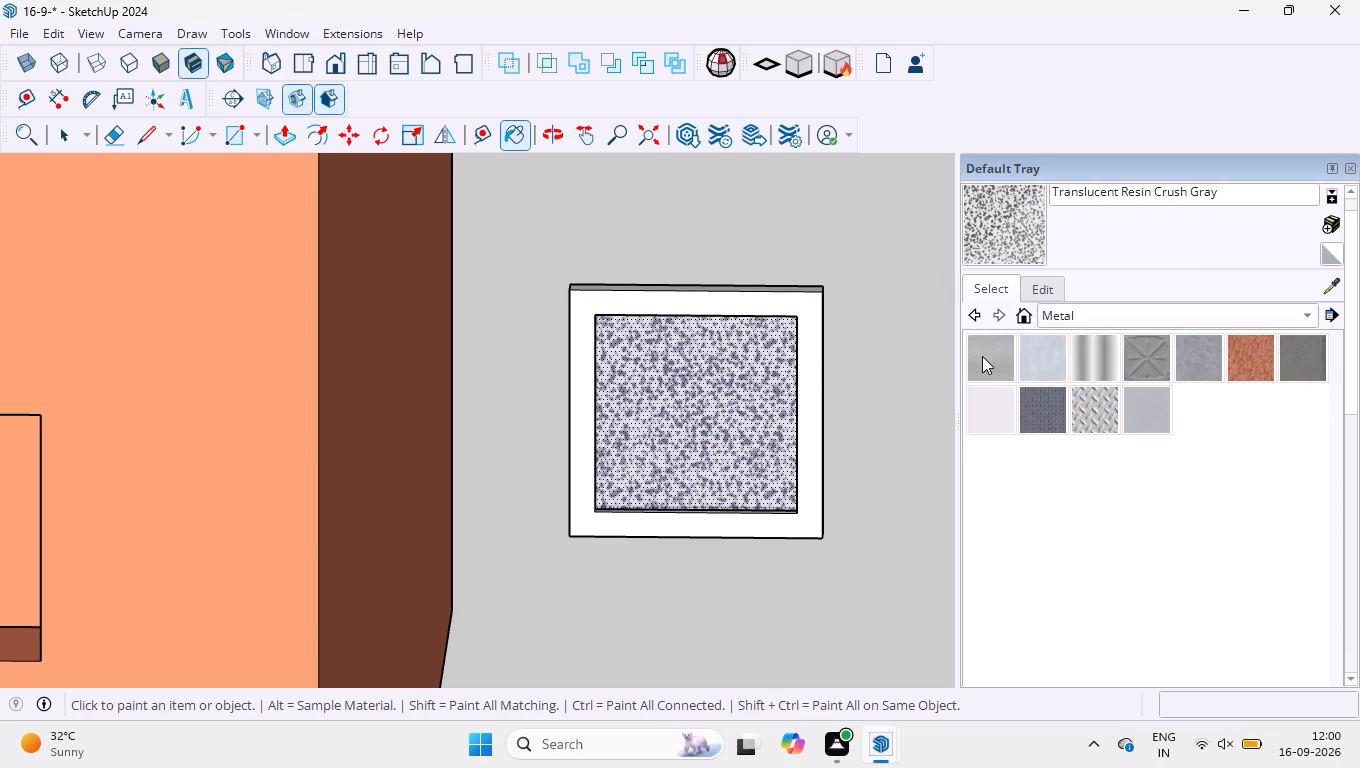
left_click(982, 356)
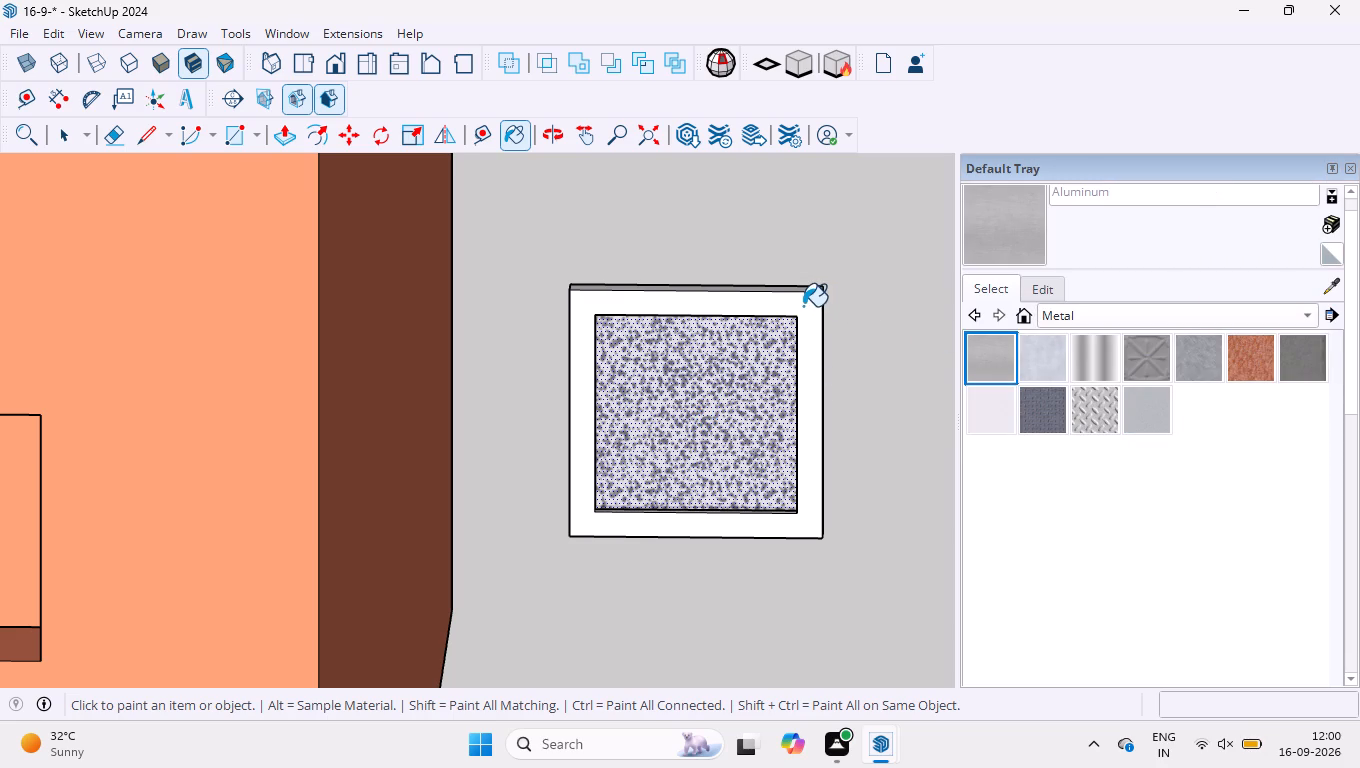
left_click(803, 306)
key("Return")
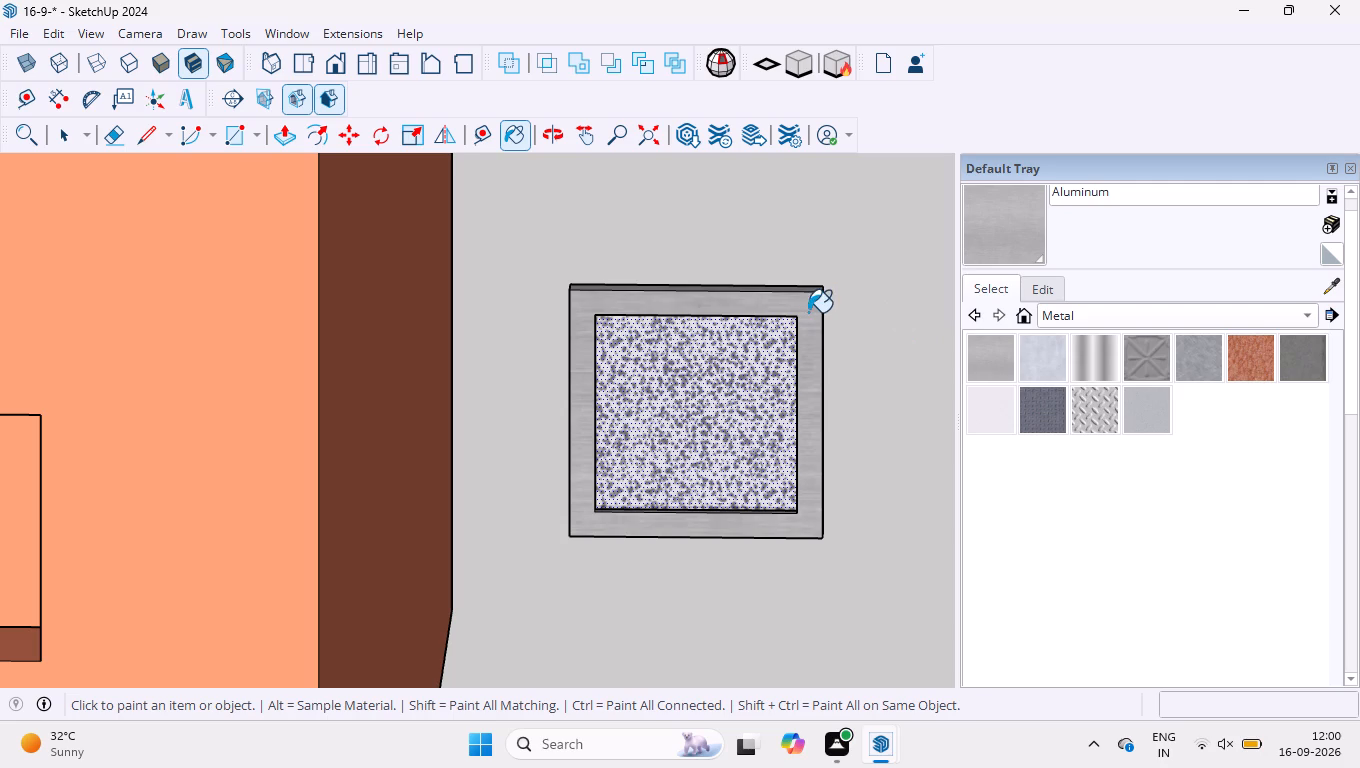
key("Return")
left_click(1350, 168)
Select the square frame together with its pane and make them one group.
key("space")
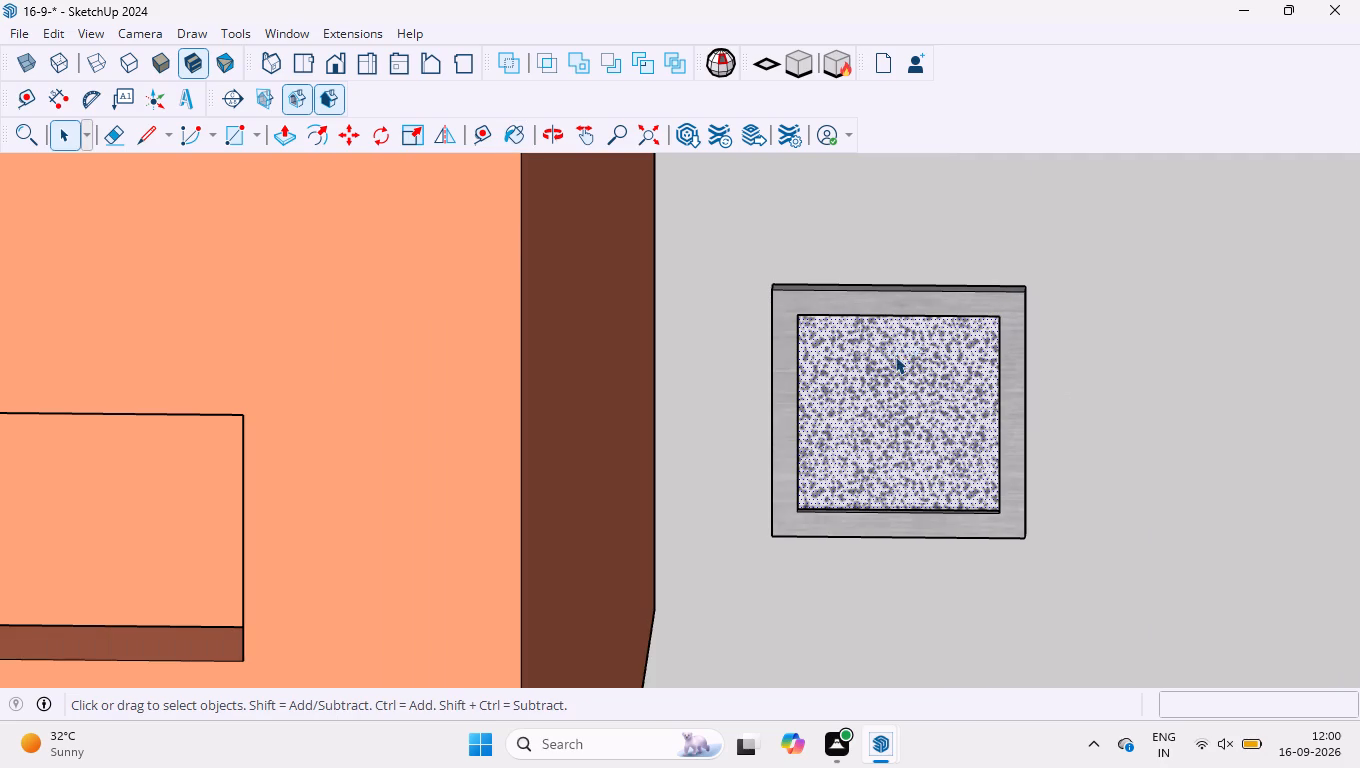
left_click_drag(716, 272, 1080, 616)
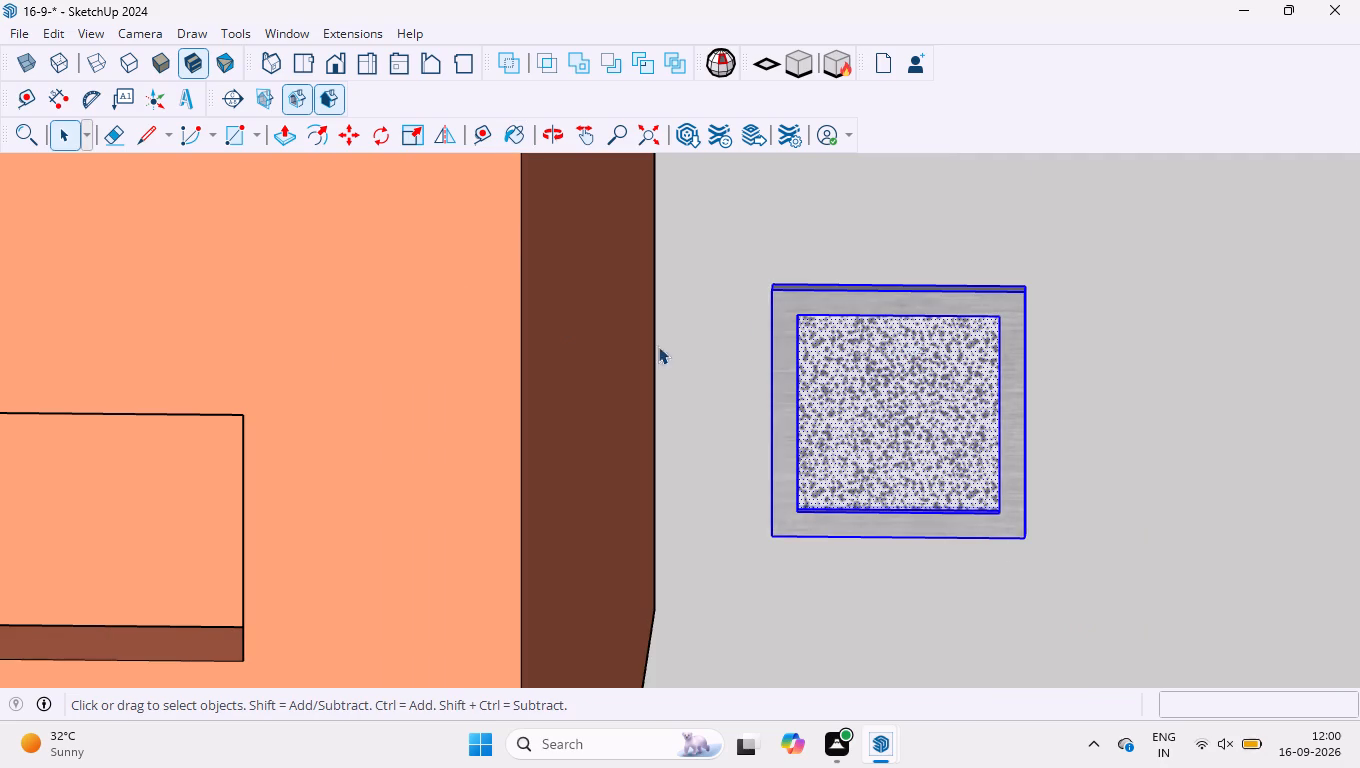
middle_click_drag(903, 454, 1005, 465)
right_click(961, 372)
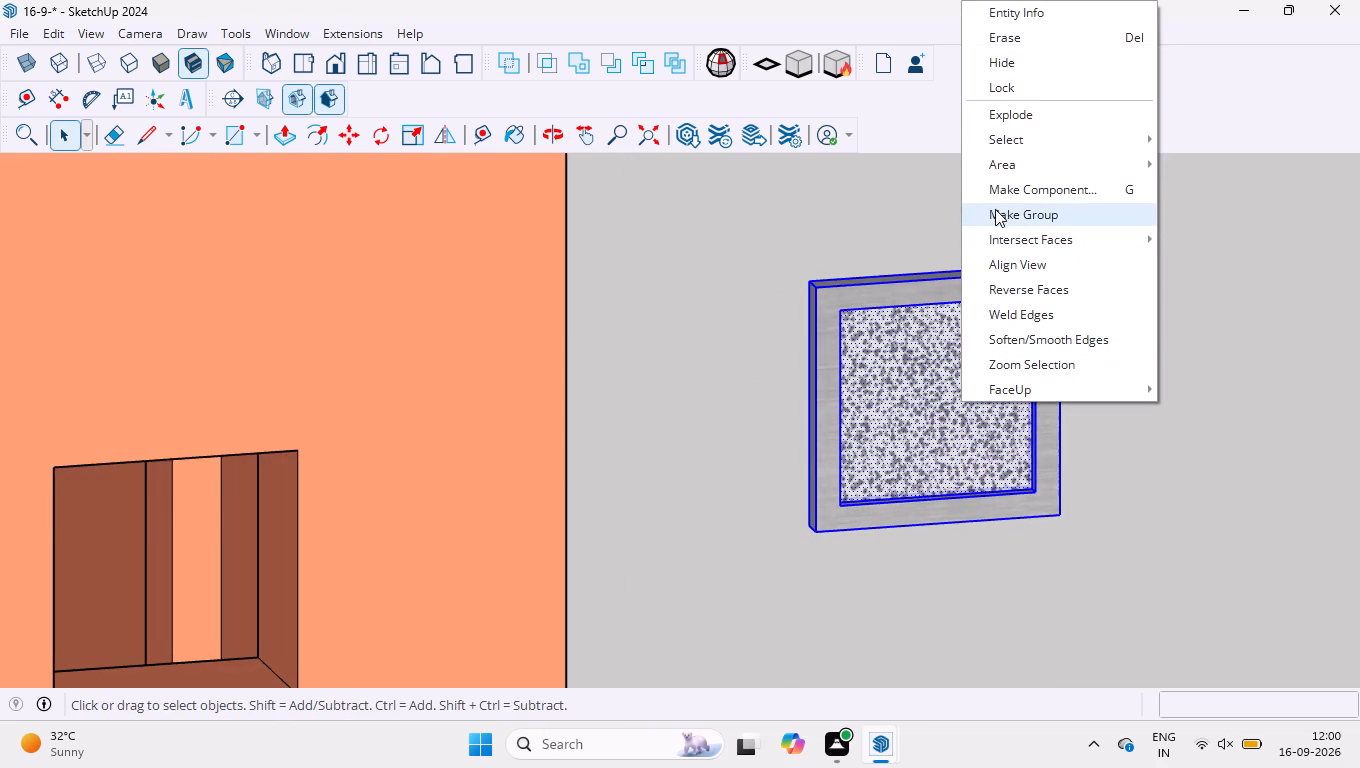
left_click(995, 209)
left_click(1226, 375)
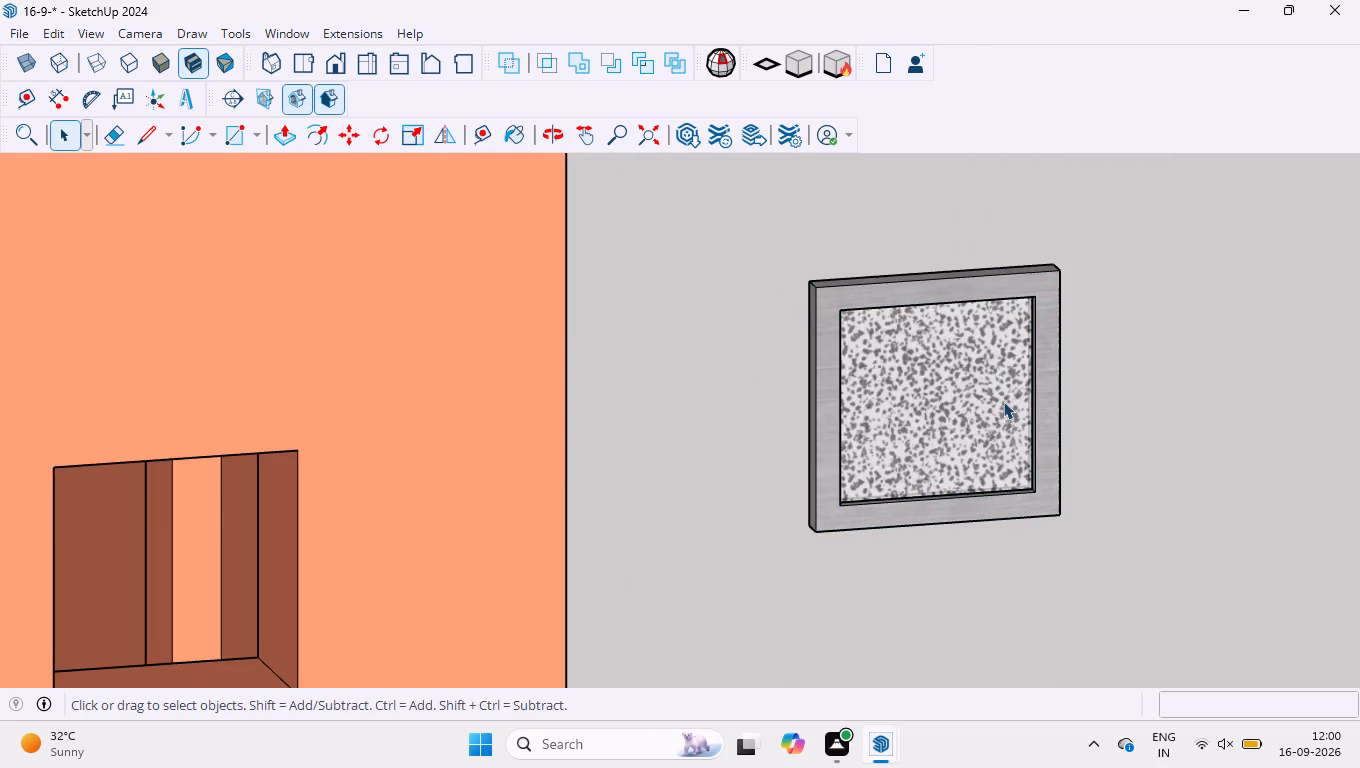
Move the square window group by its bottom corner edge's midpoint into the small opening farther from the house corner, at mid wall depth.
left_click(1003, 401)
left_click(1227, 395)
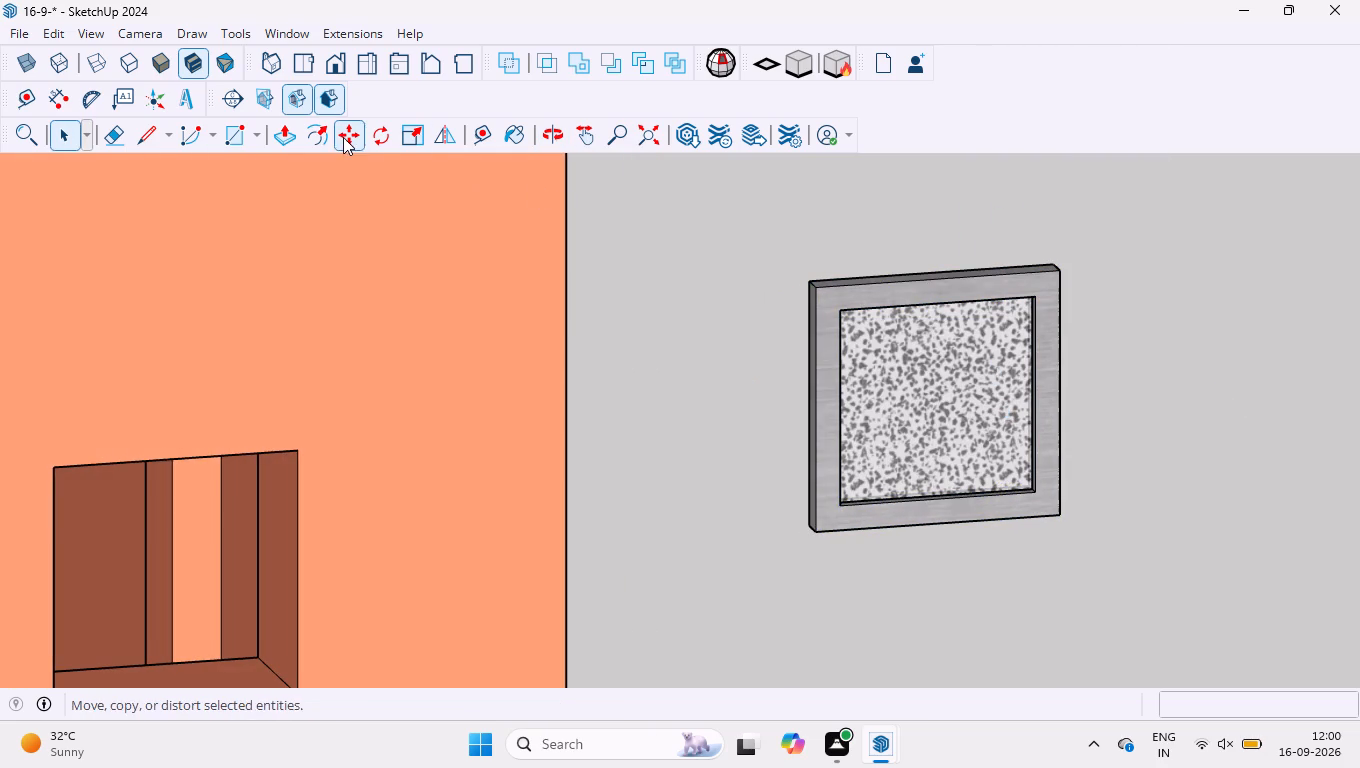
left_click_drag(673, 212, 1228, 603)
left_click(342, 134)
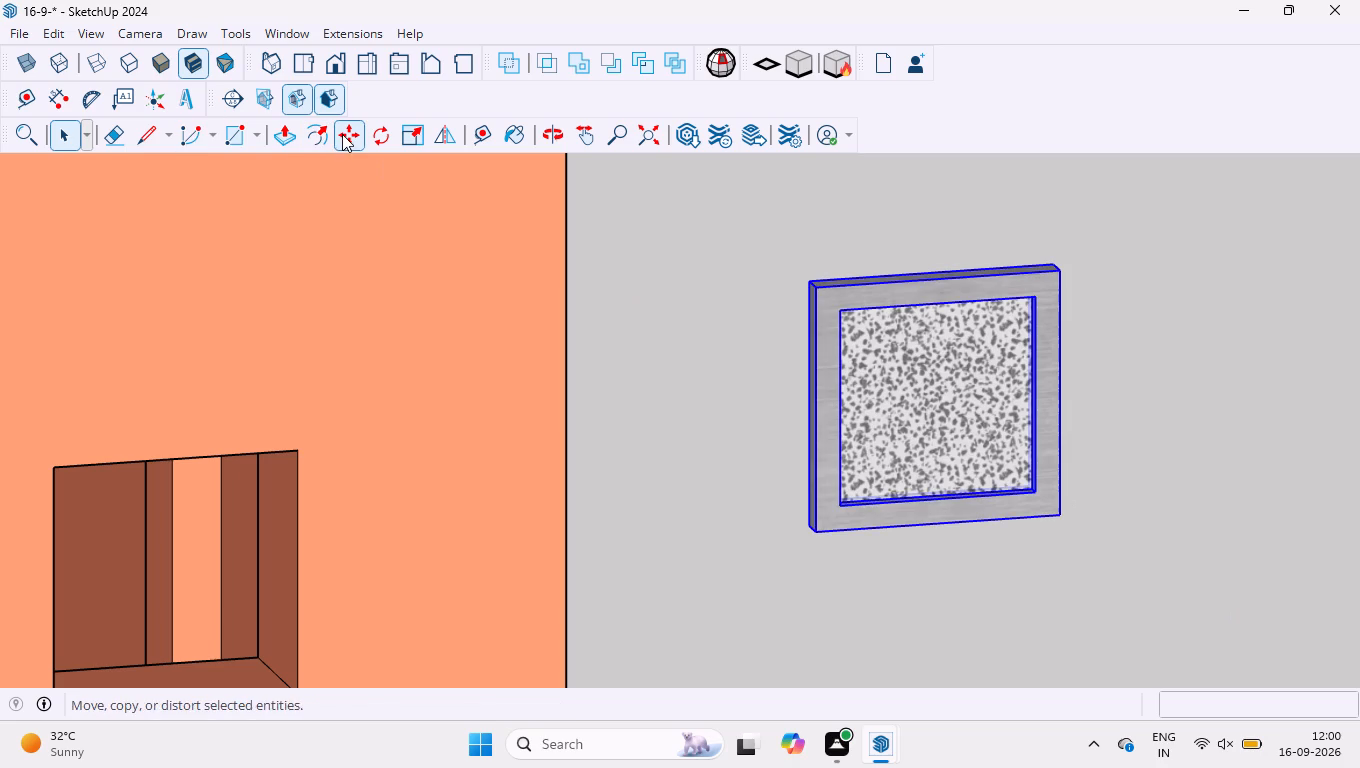
scroll(740, 451, "up", 4)
scroll(824, 536, "up", 14)
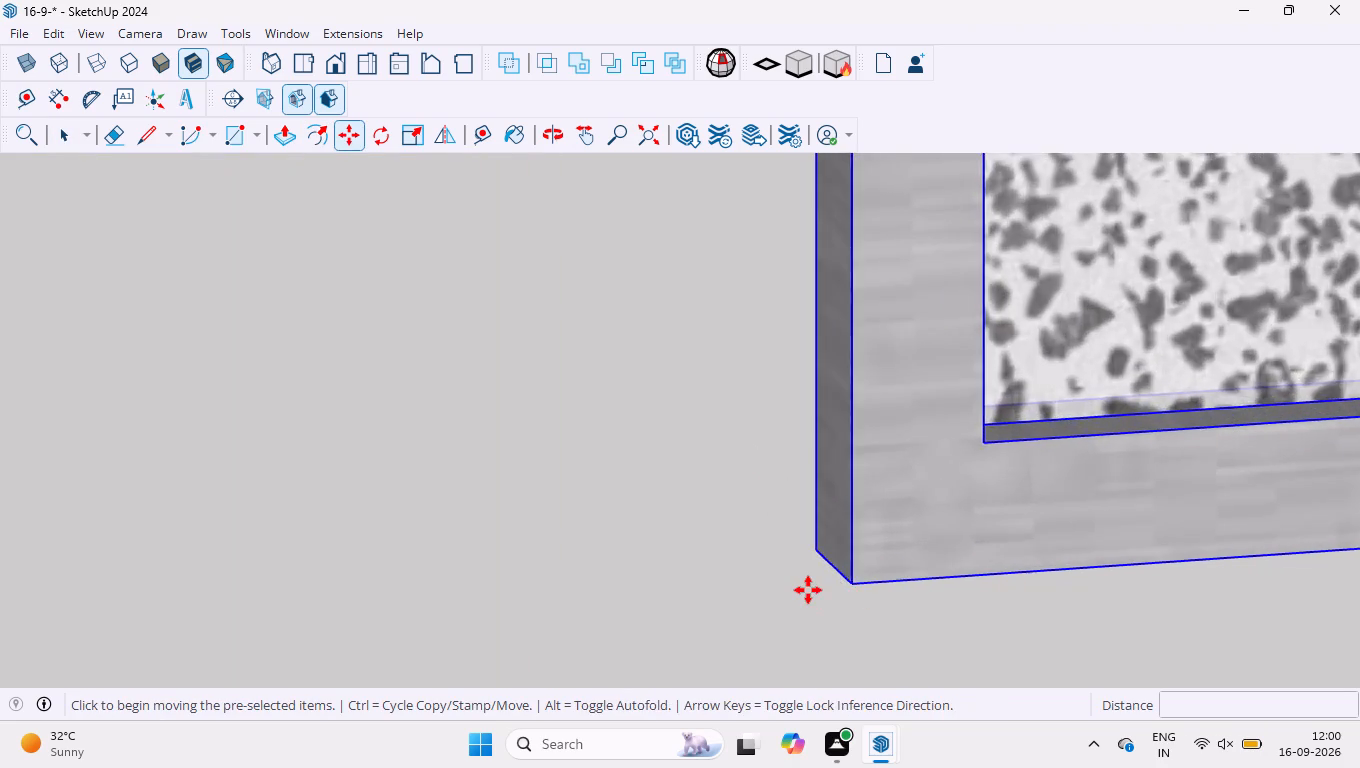
scroll(808, 590, "up", 4)
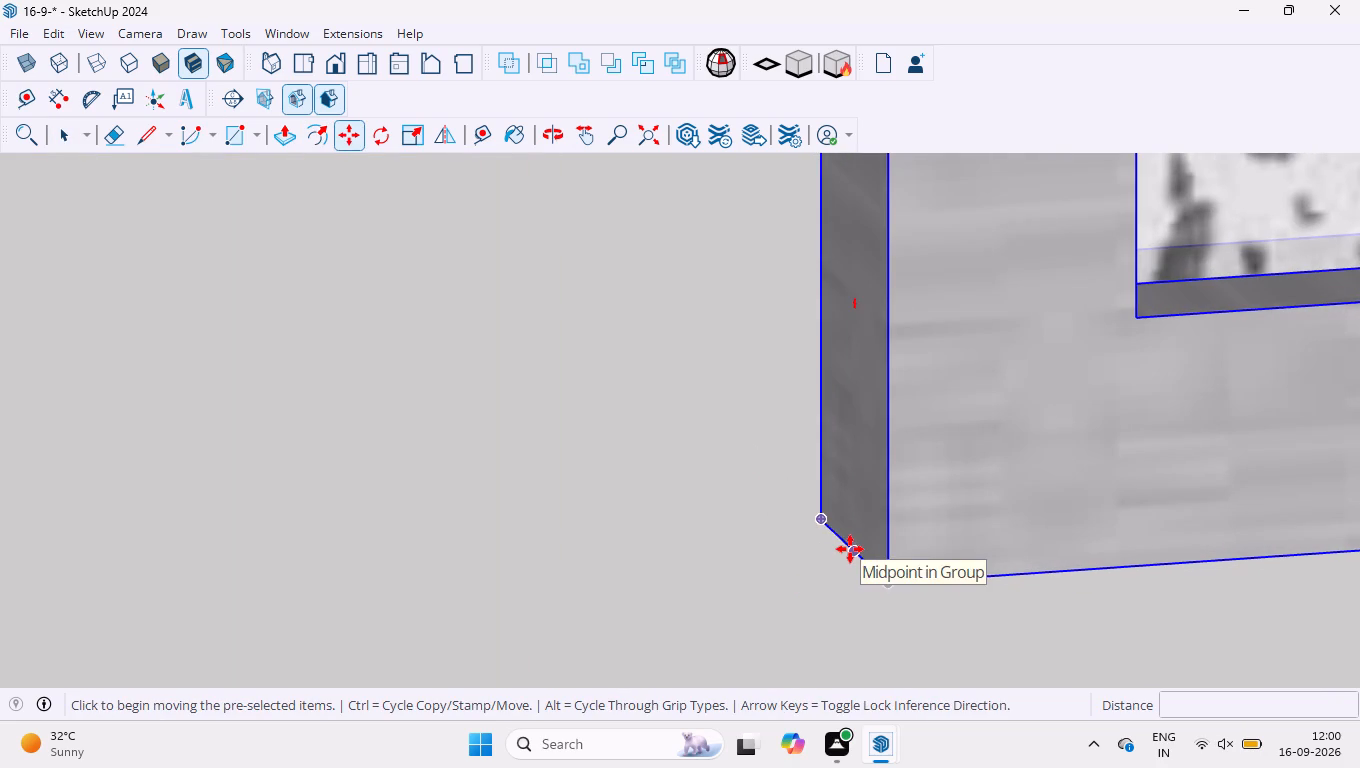
left_click(850, 548)
scroll(850, 548, "down", 20)
scroll(850, 548, "down", 5)
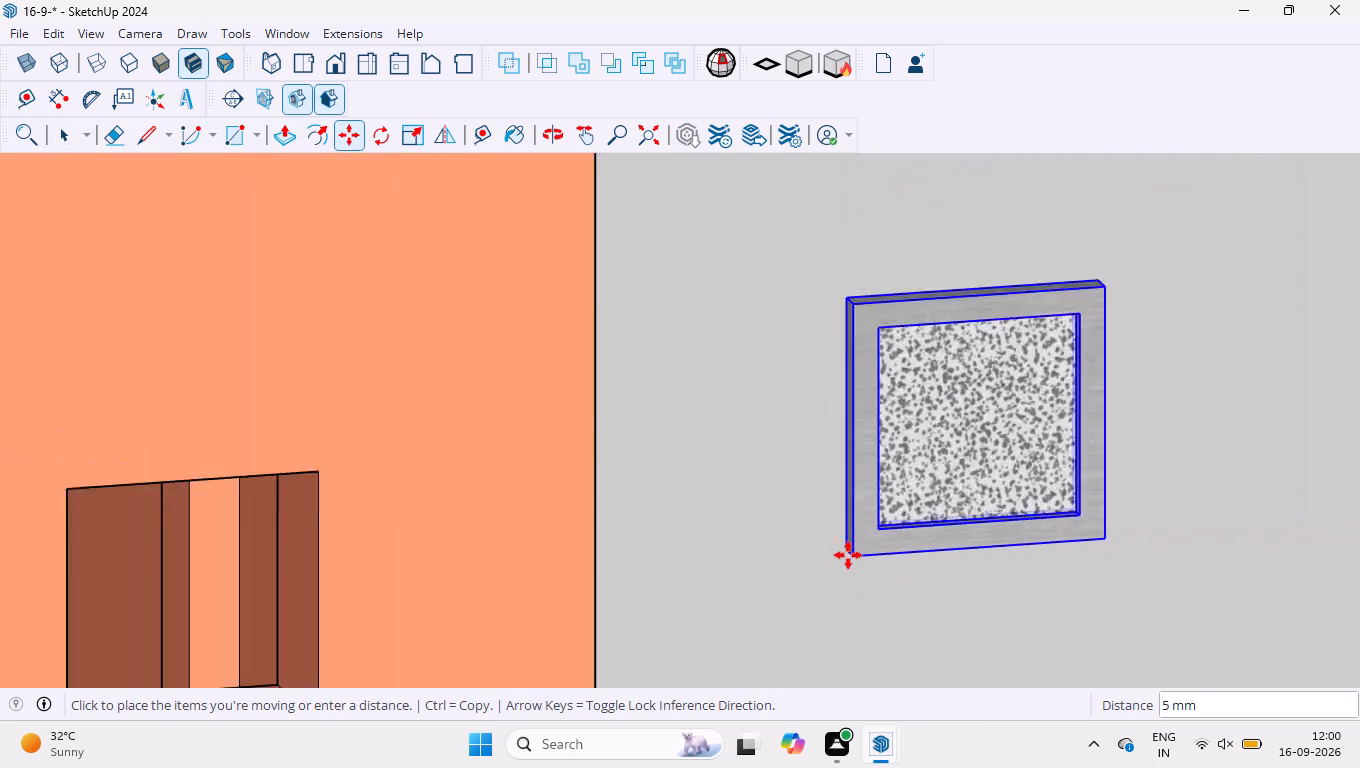
scroll(848, 555, "down", 11)
middle_click_drag(857, 483, 568, 435)
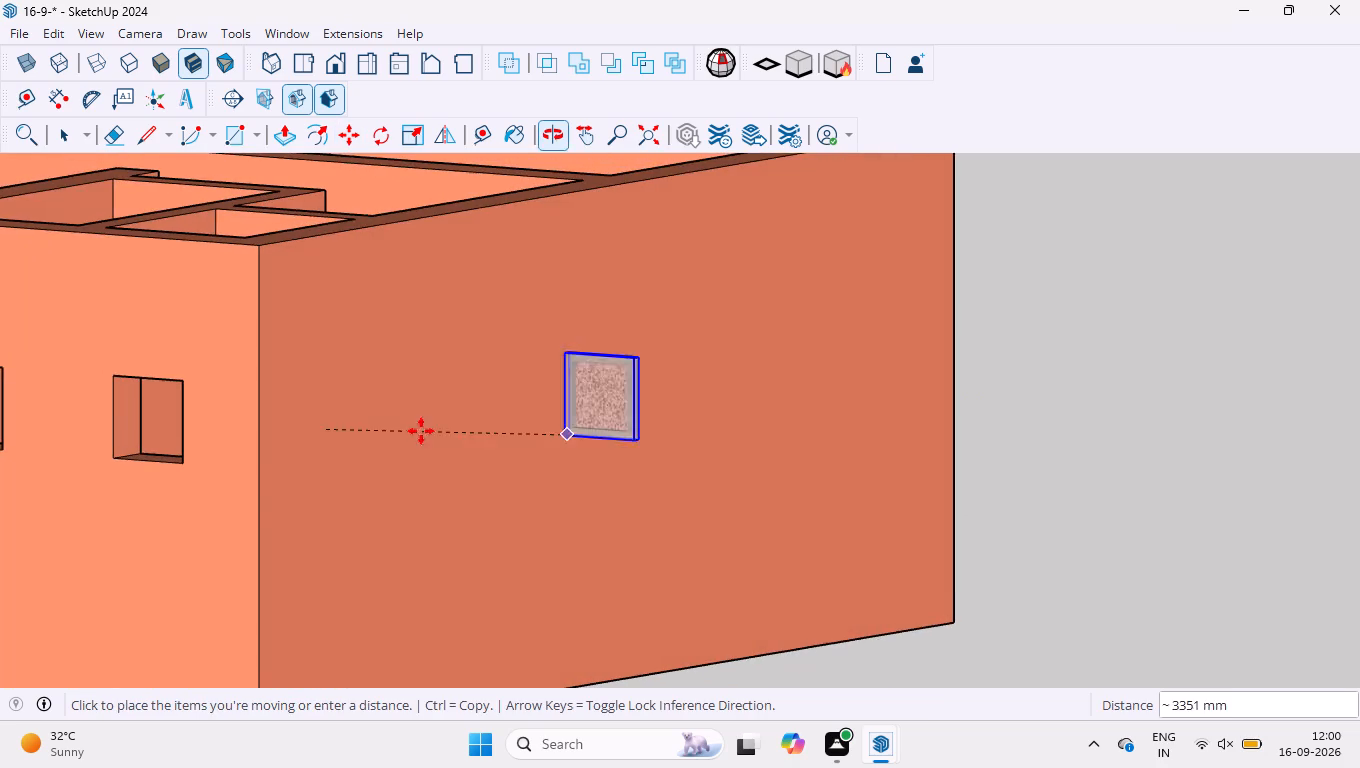
scroll(285, 483, "down", 5)
scroll(59, 473, "up", 17)
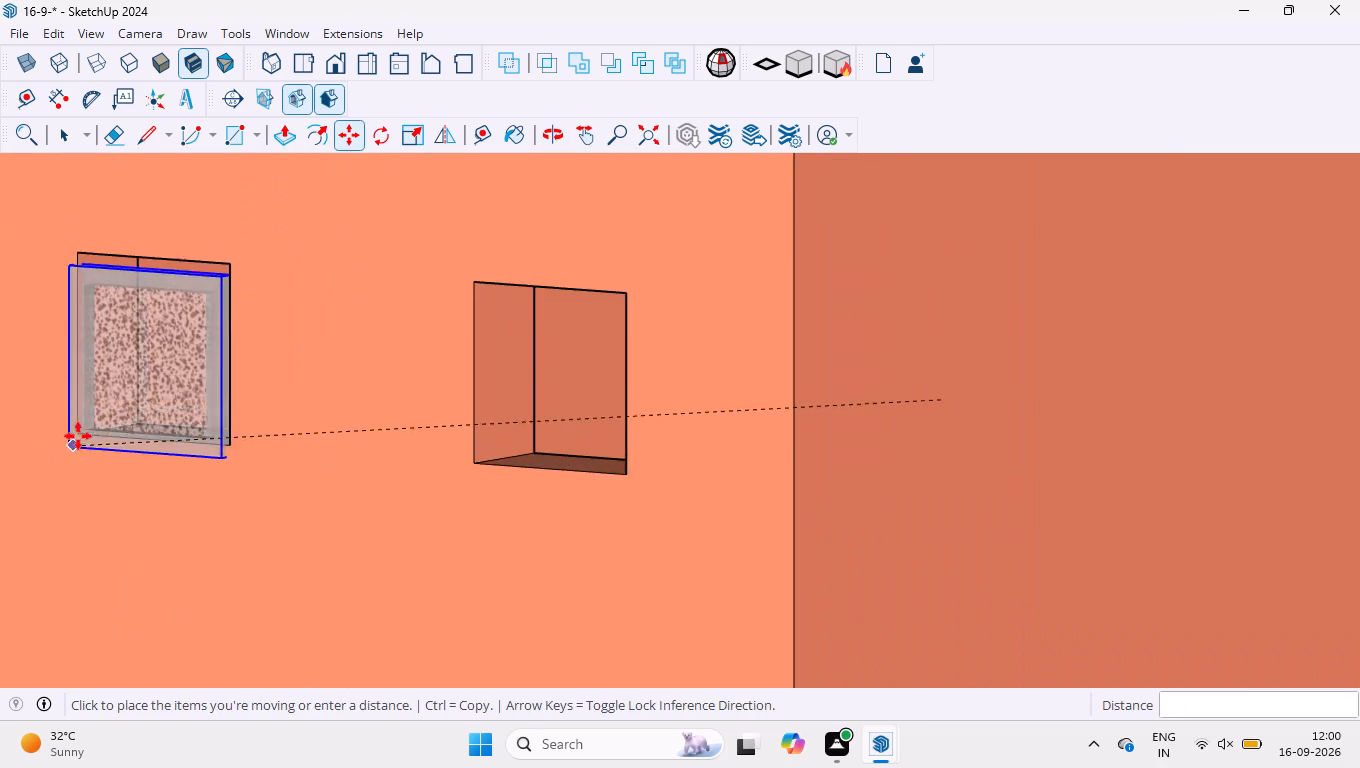
scroll(107, 384, "up", 12)
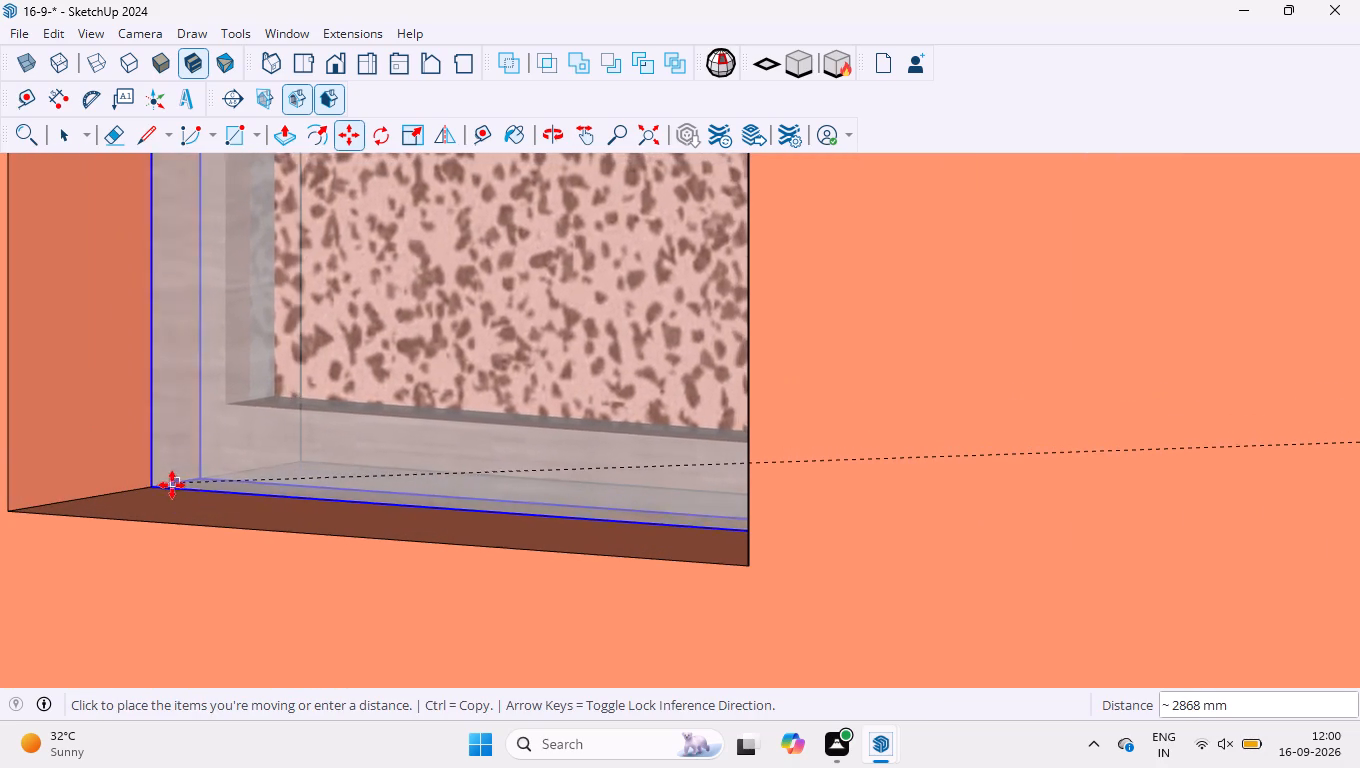
left_click(154, 486)
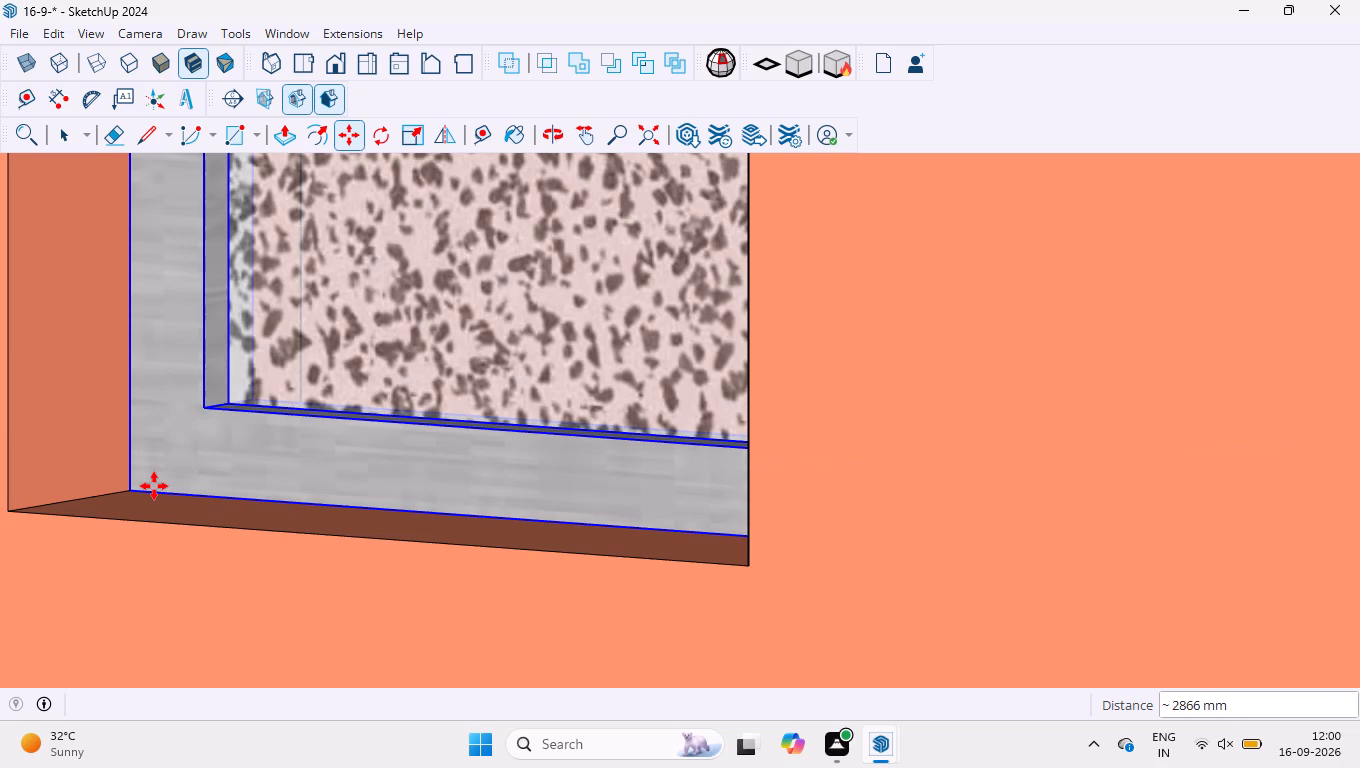
Copy the placed square window 1300 mm along the wall into the neighbouring small opening, matching the openings' lower corners.
left_click(5, 503)
scroll(356, 569, "down", 14)
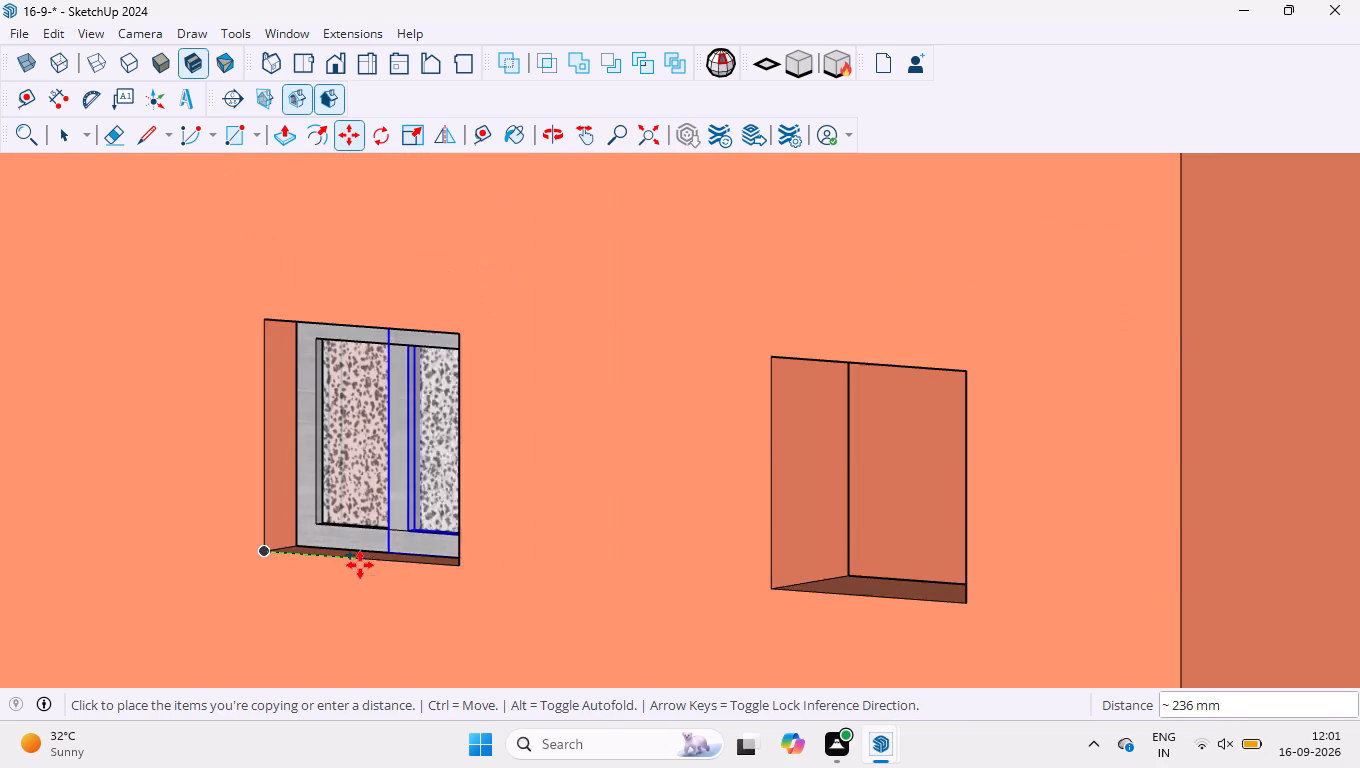
left_click(775, 593)
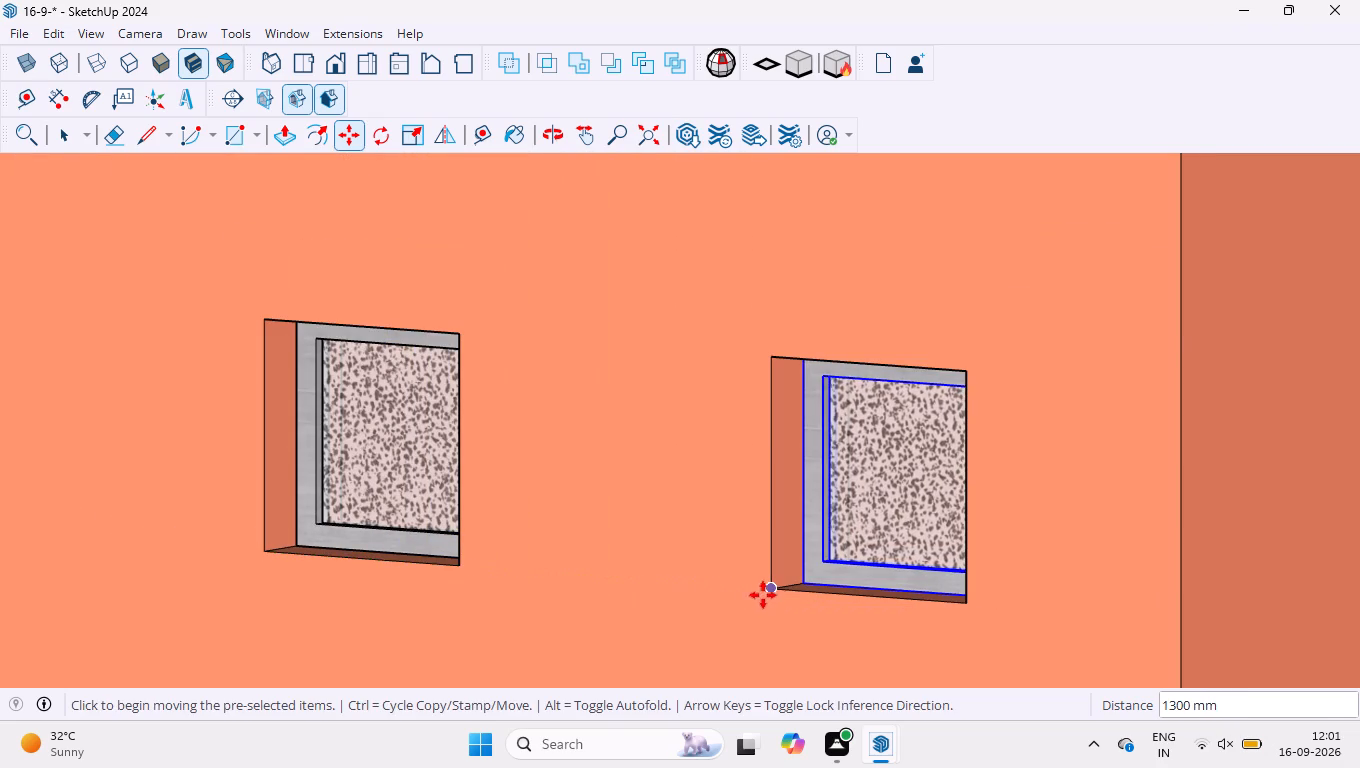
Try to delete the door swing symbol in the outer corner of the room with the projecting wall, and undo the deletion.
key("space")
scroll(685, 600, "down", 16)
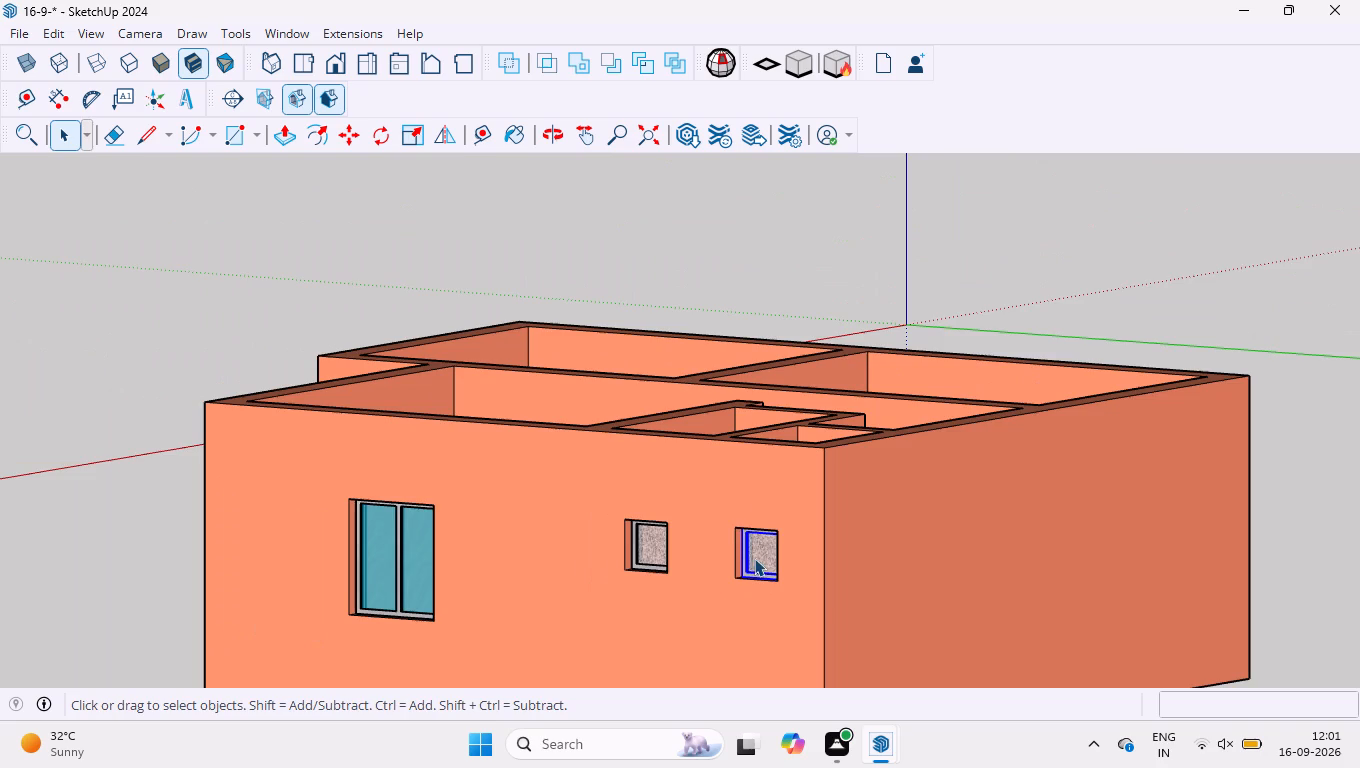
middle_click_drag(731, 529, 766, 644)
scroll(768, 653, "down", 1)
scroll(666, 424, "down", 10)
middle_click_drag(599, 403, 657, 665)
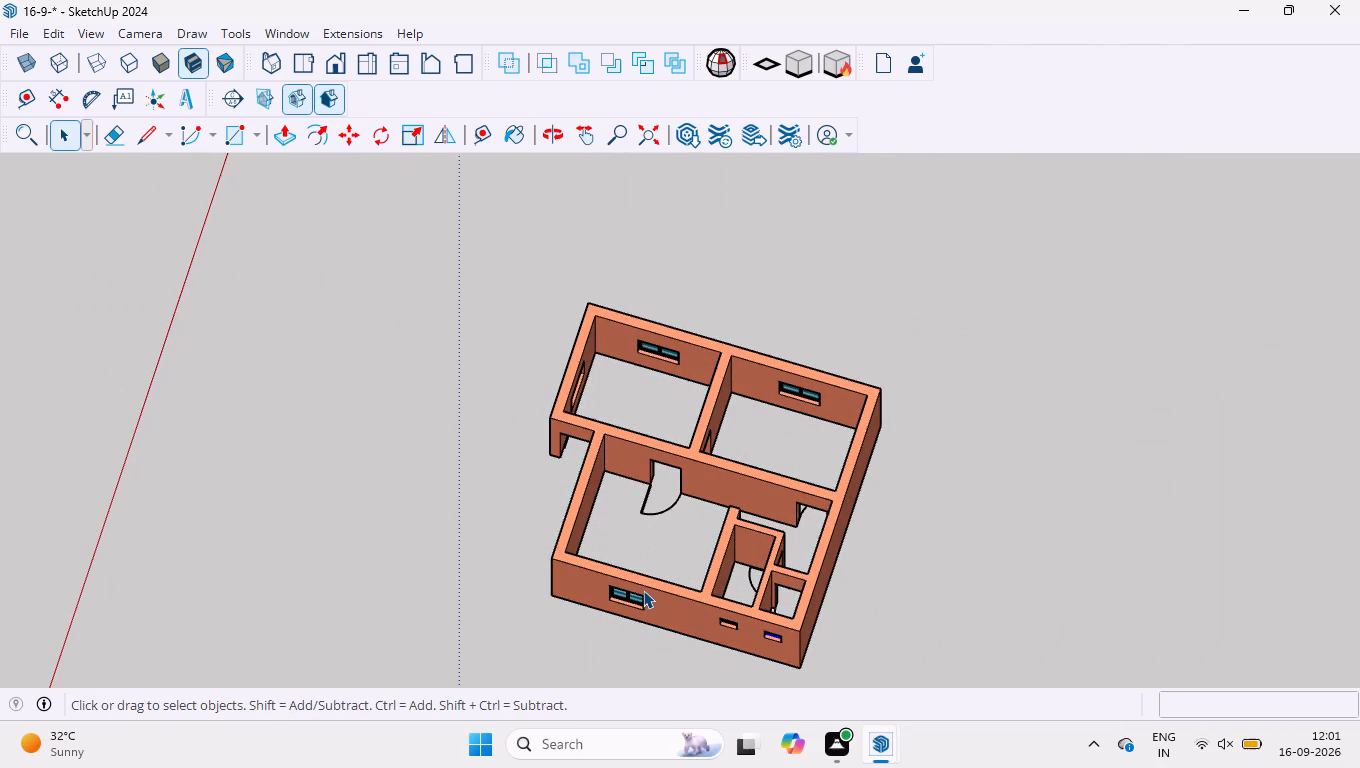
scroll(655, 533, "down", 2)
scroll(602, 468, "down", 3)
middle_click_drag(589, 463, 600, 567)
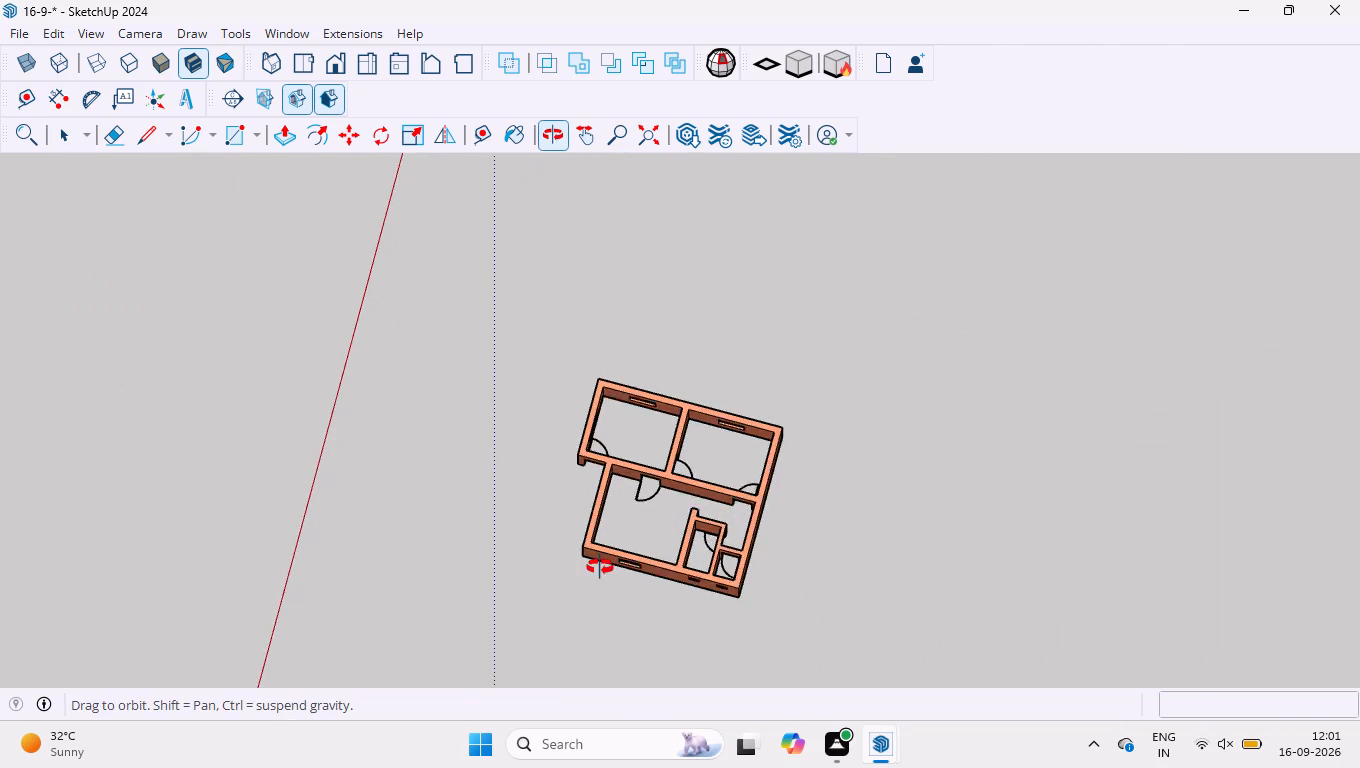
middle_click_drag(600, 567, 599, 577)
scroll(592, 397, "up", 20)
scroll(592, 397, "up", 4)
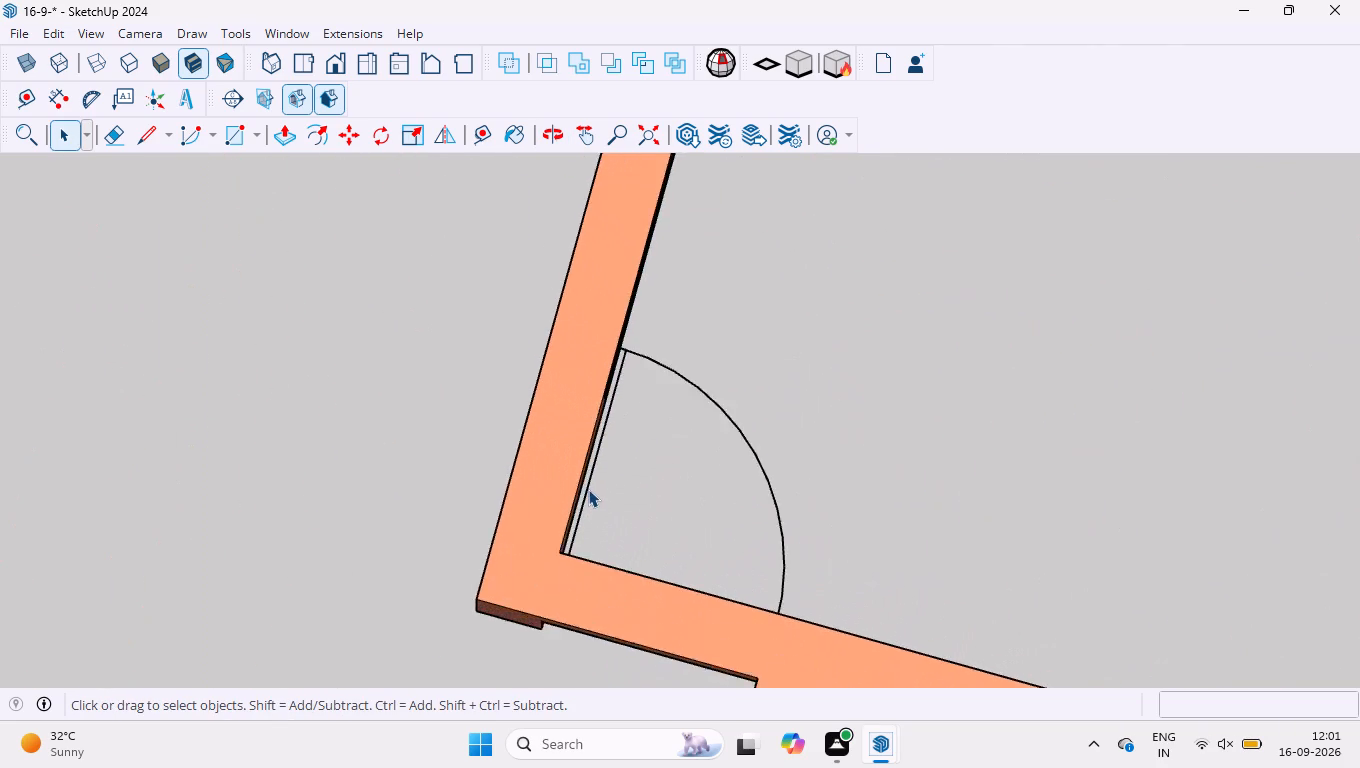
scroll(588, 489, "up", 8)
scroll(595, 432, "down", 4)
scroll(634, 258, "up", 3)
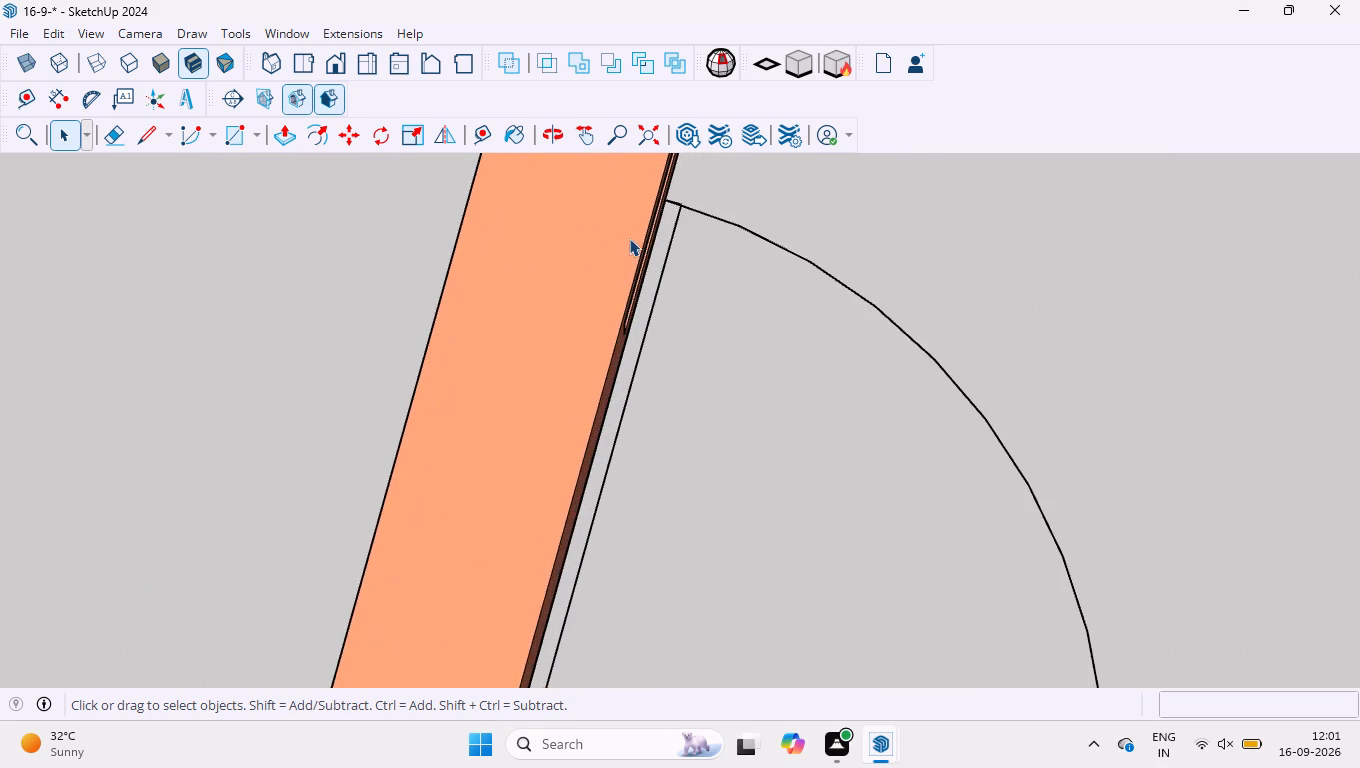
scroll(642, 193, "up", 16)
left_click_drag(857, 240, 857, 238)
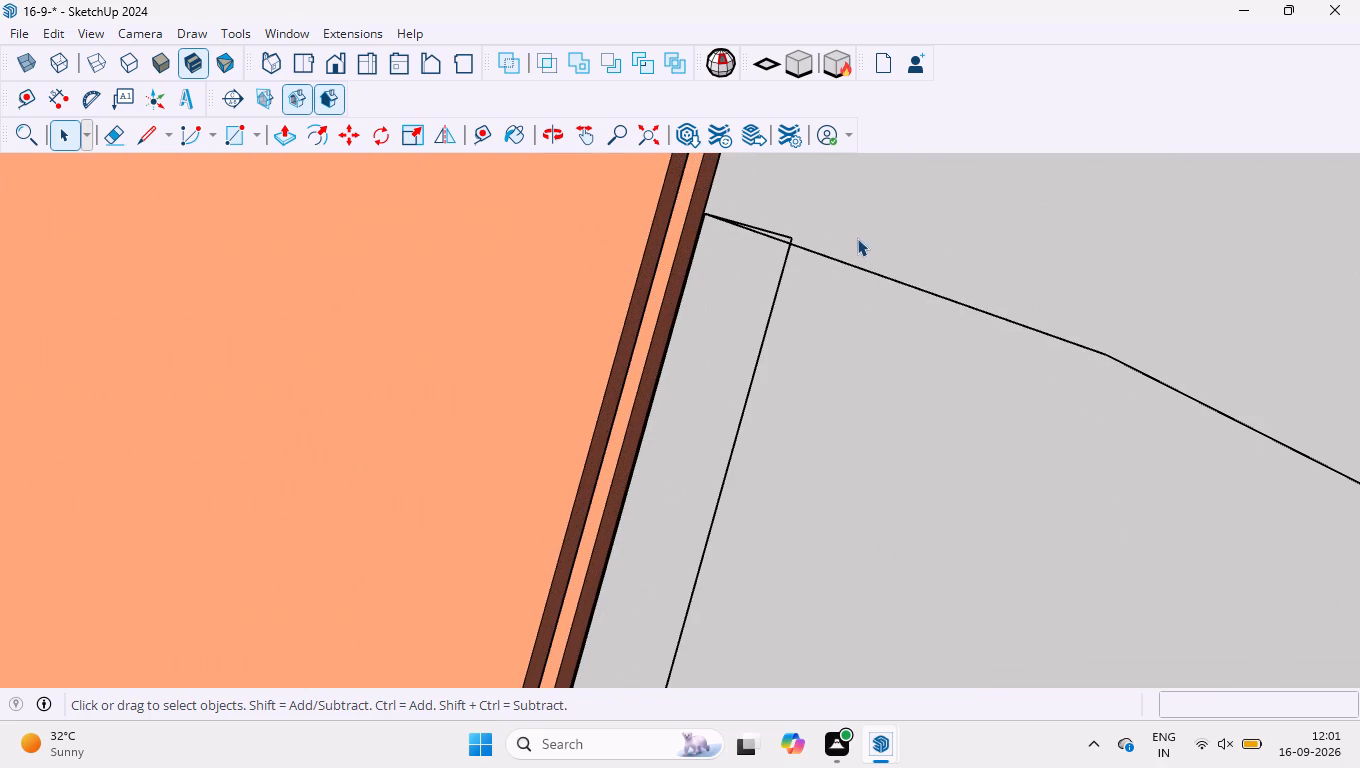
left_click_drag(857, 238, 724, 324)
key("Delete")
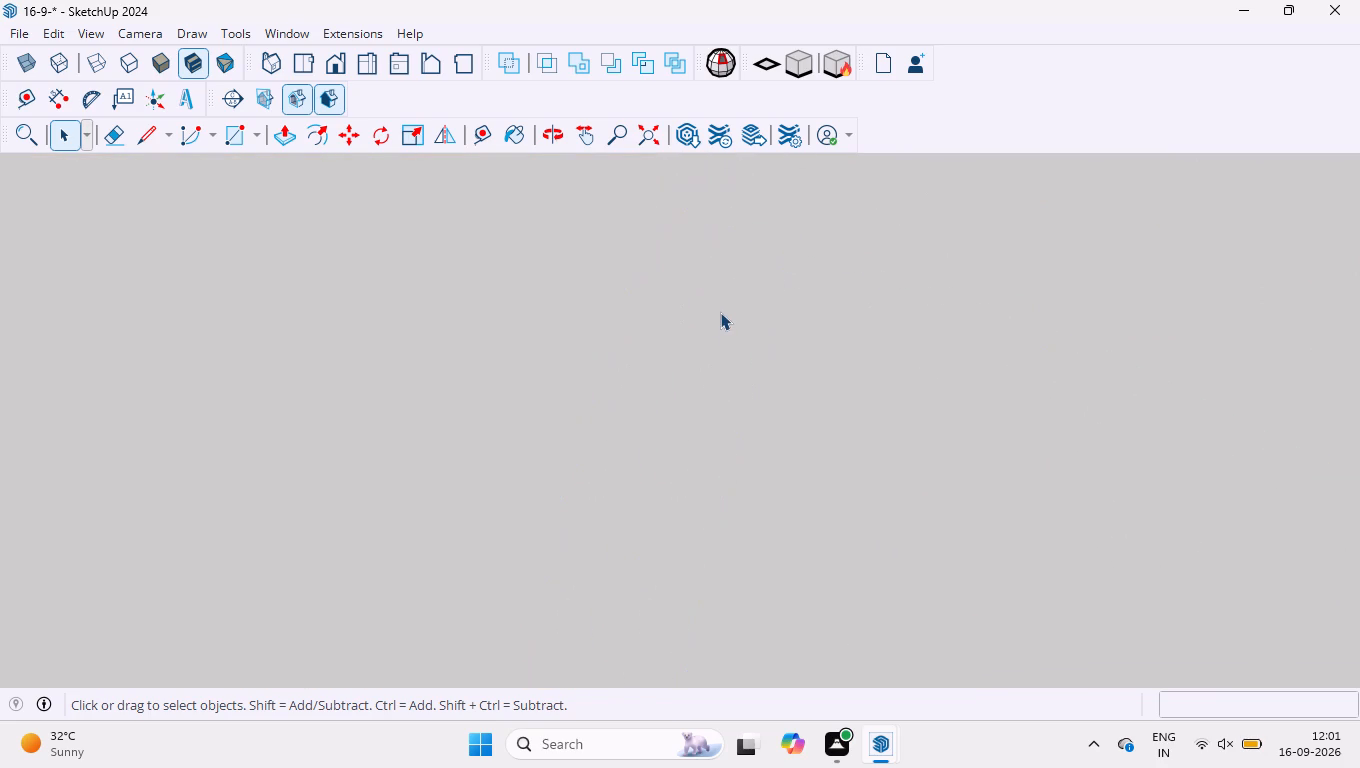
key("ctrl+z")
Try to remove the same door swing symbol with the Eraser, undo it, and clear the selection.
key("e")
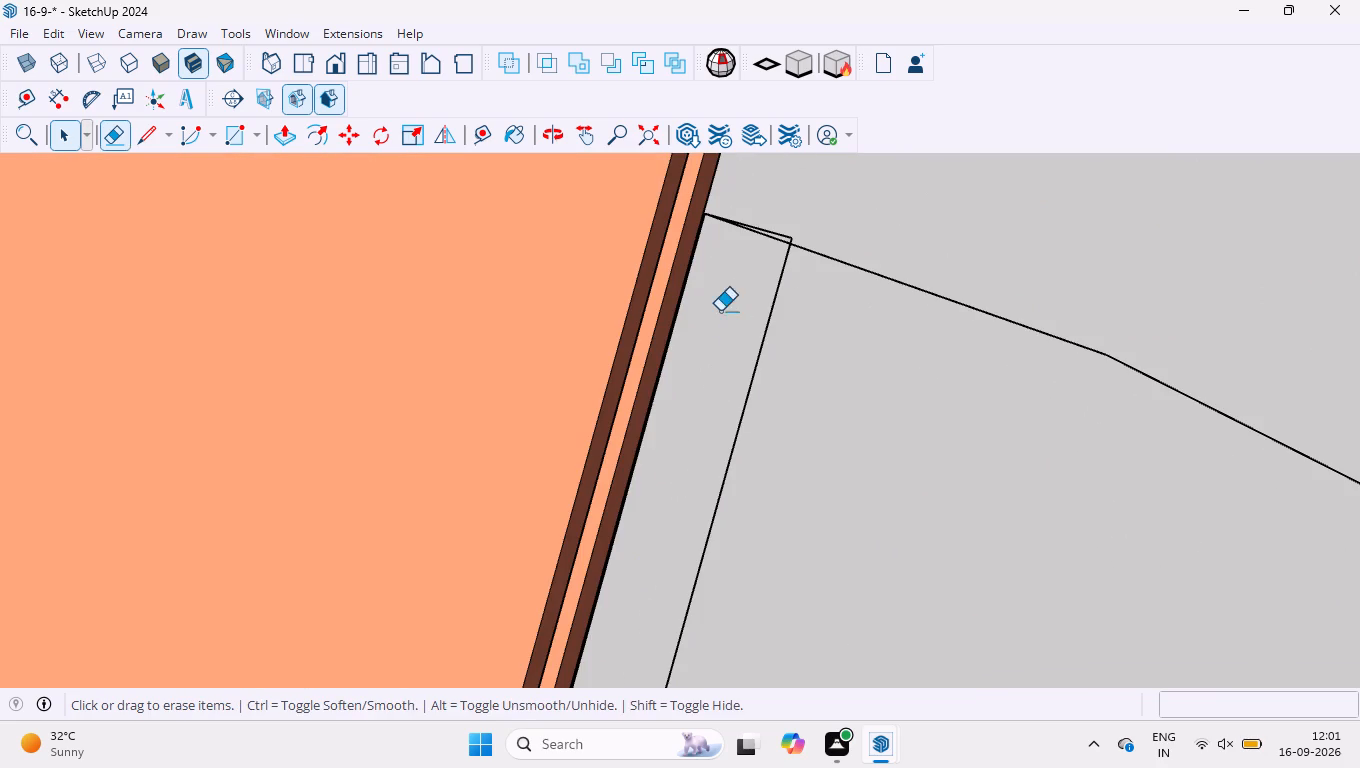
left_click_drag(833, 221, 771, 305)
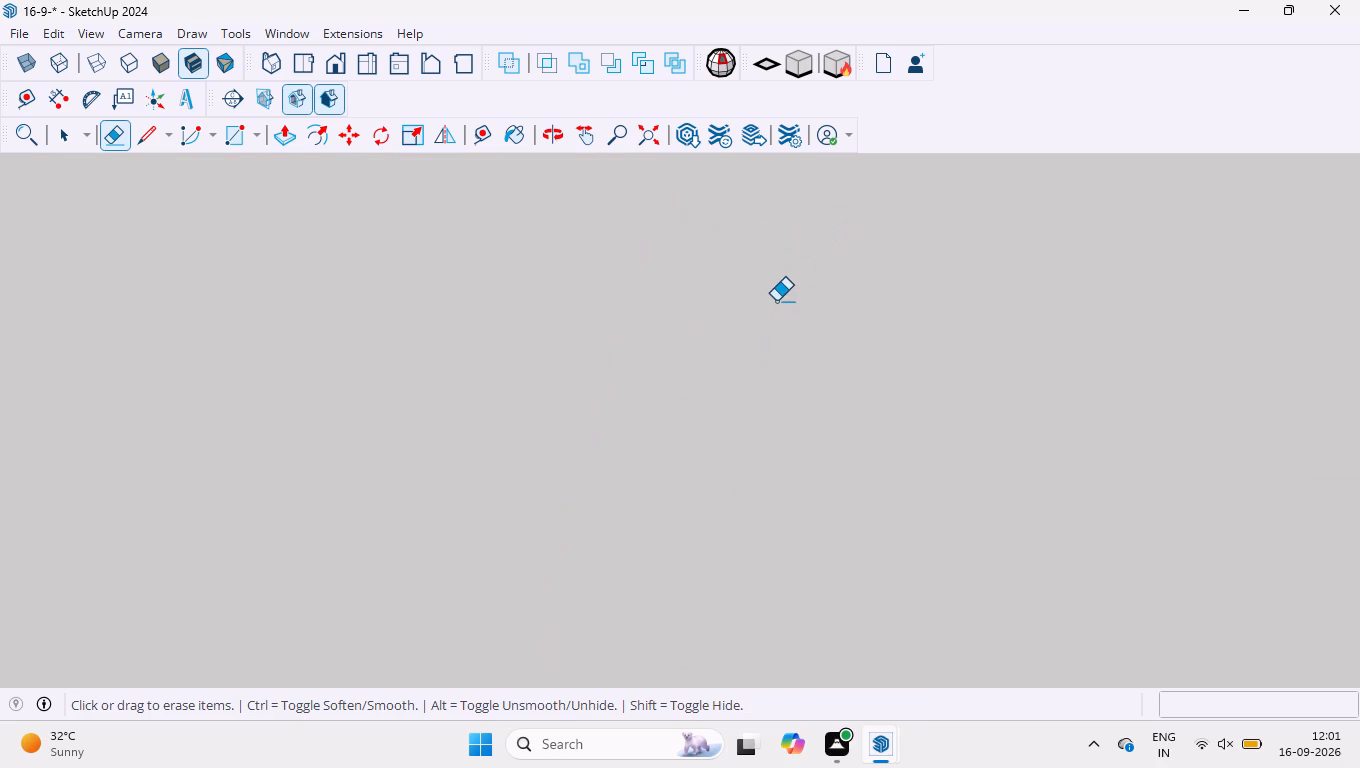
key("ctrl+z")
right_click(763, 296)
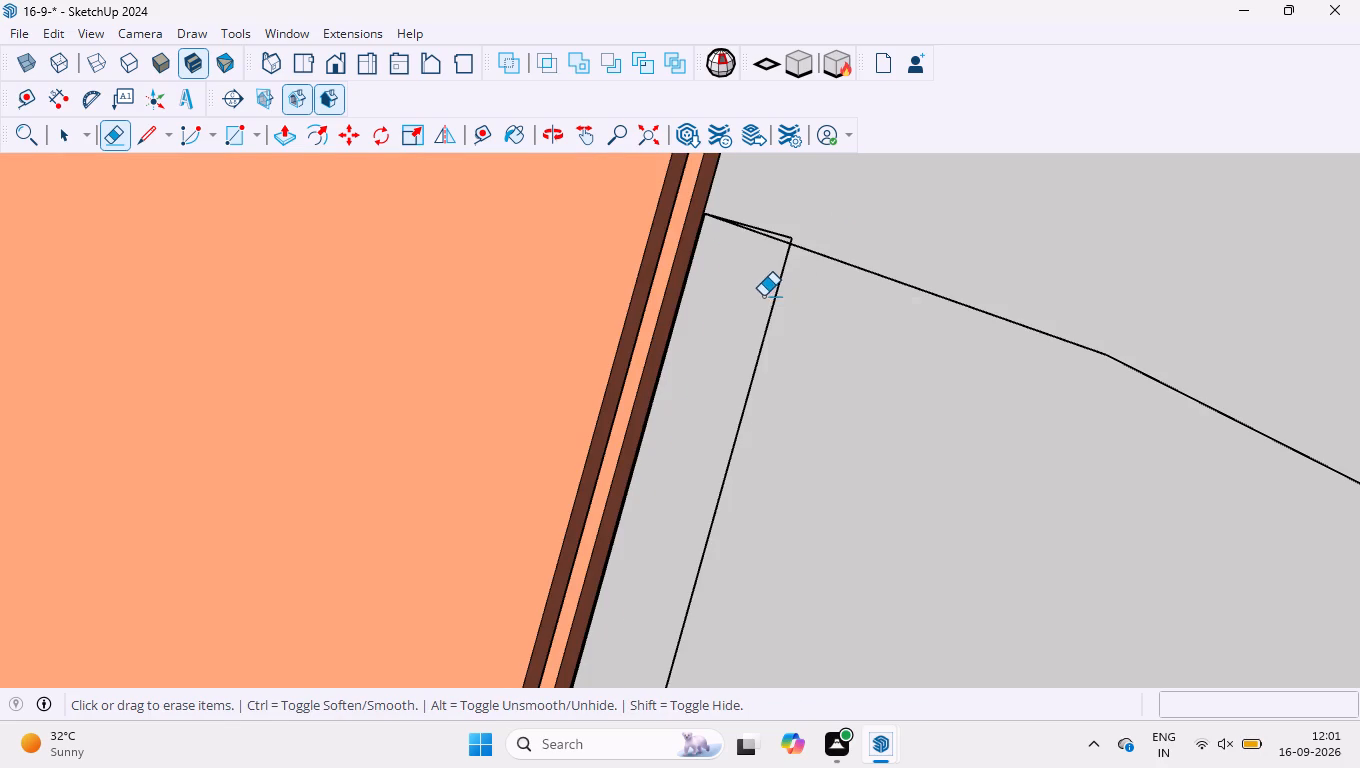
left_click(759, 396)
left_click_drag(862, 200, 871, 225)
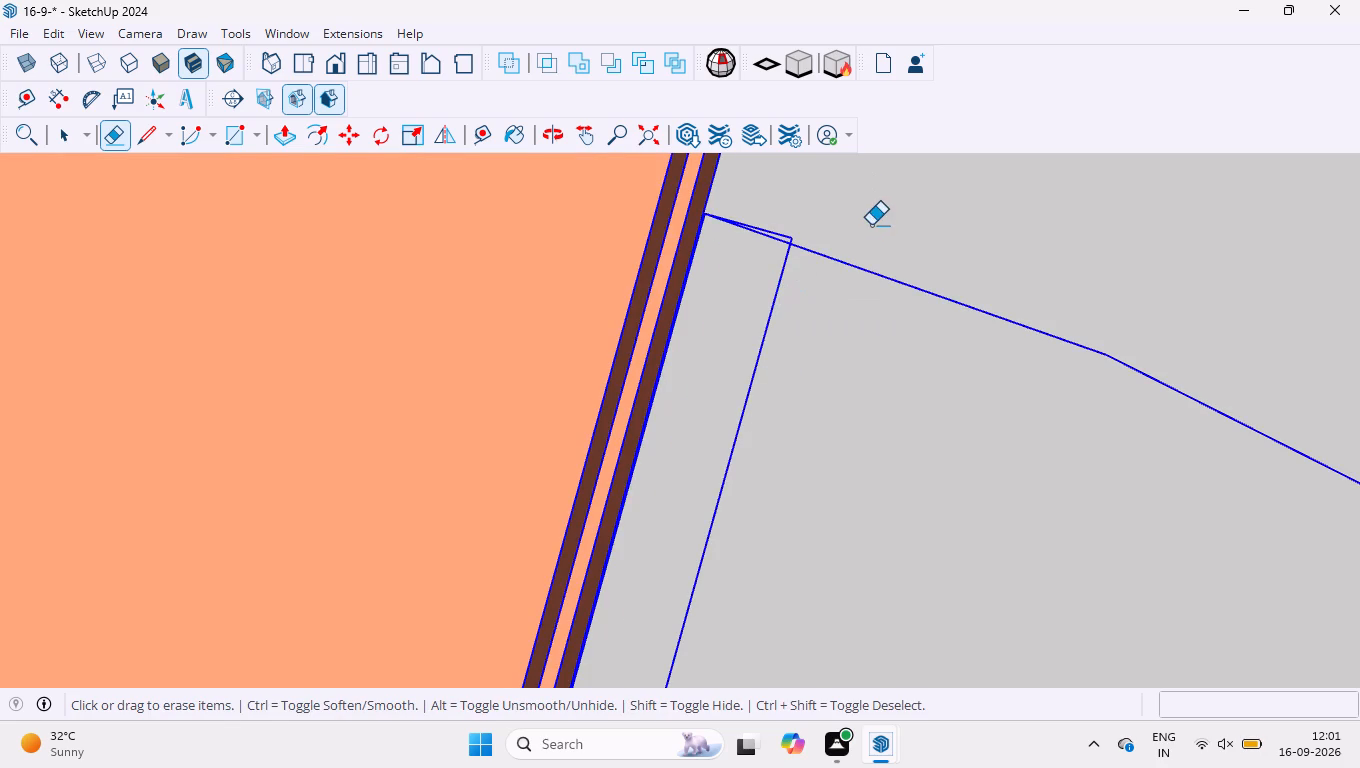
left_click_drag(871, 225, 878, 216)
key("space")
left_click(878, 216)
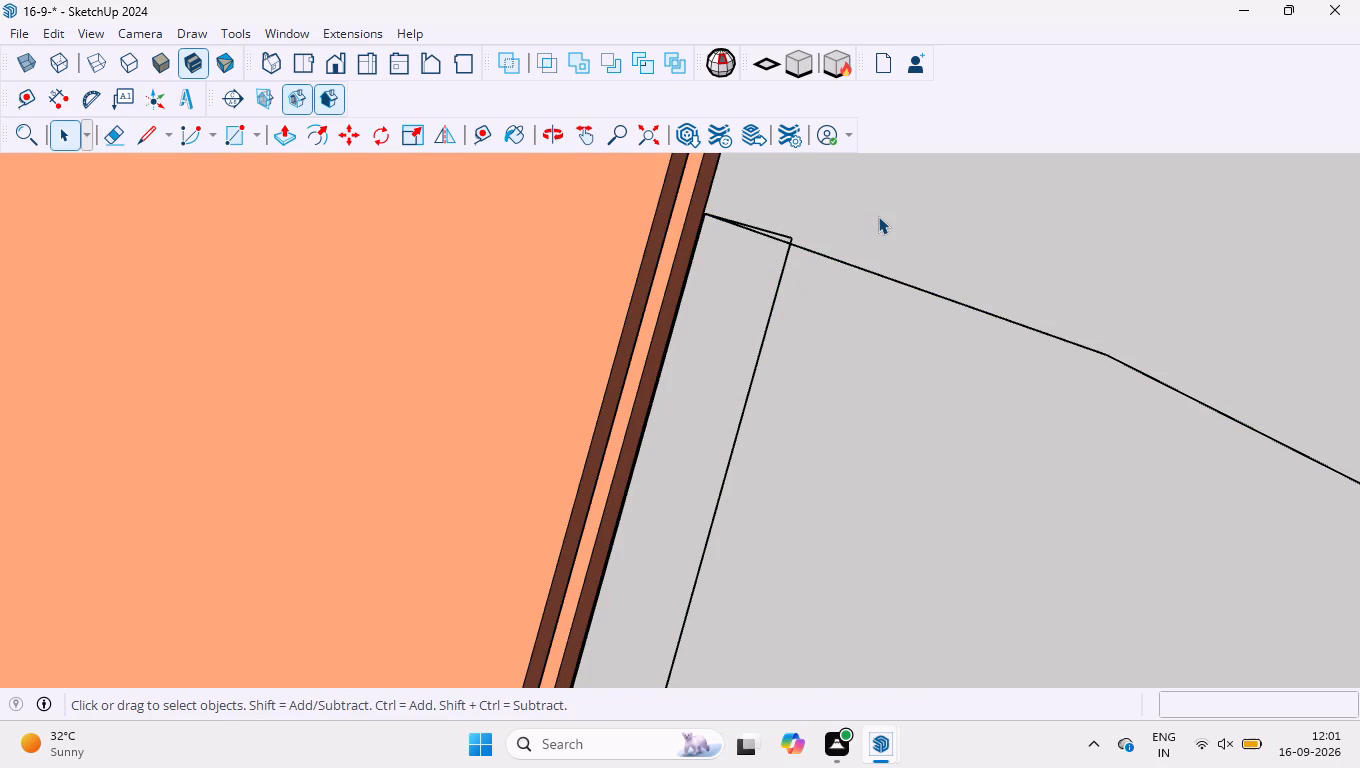
Explode the group that joins the house walls and the door swing symbols.
left_click(781, 237)
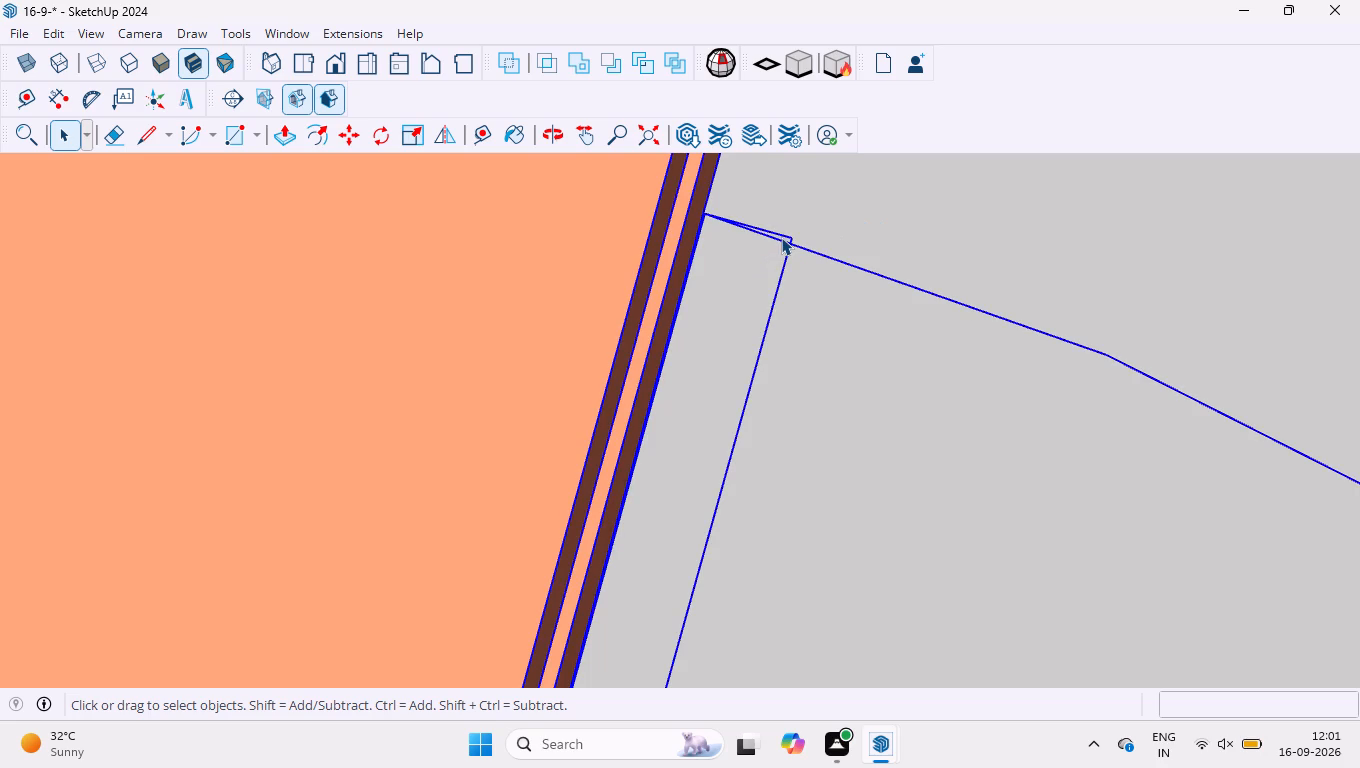
right_click(781, 237)
left_click(844, 375)
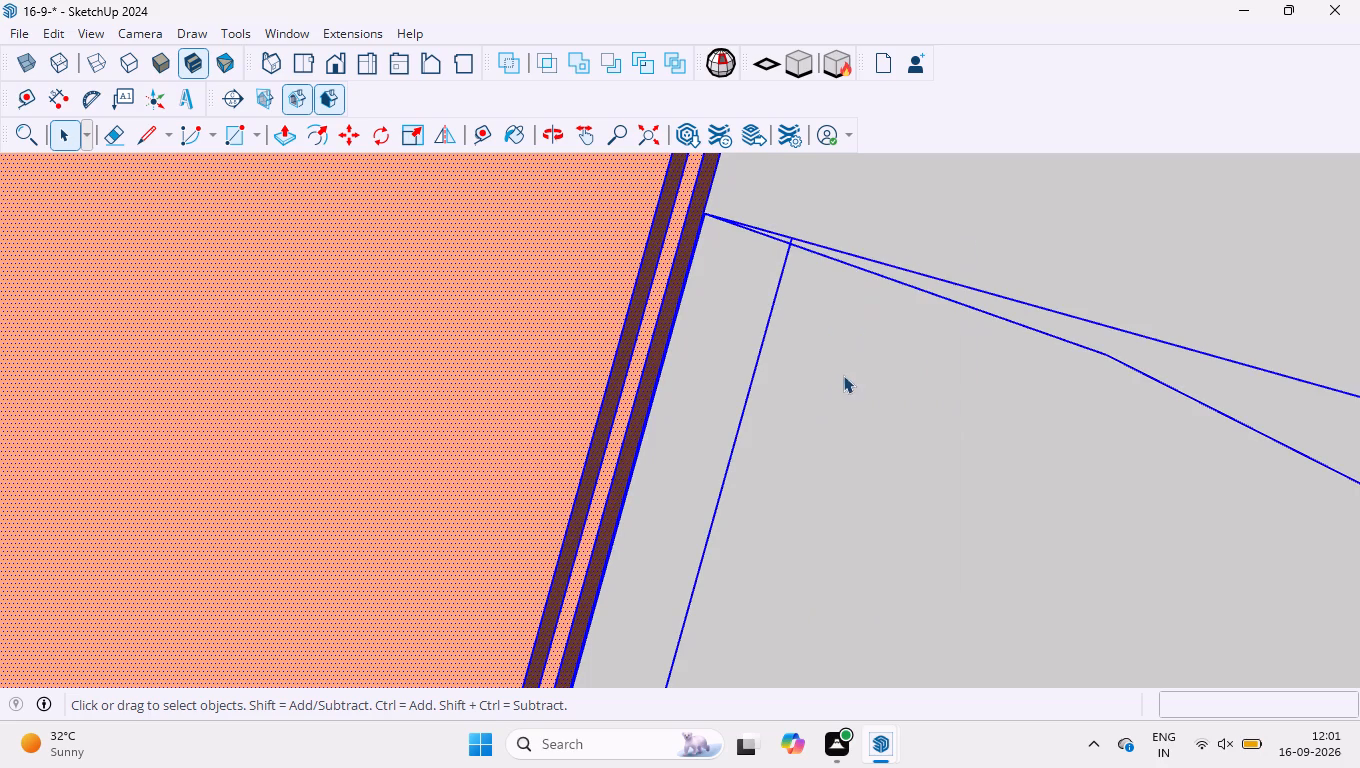
Delete the door swing symbols in the projecting corner room, at the large room's doorway and beside the dividing wall in the adjoining room.
left_click_drag(875, 236, 805, 318)
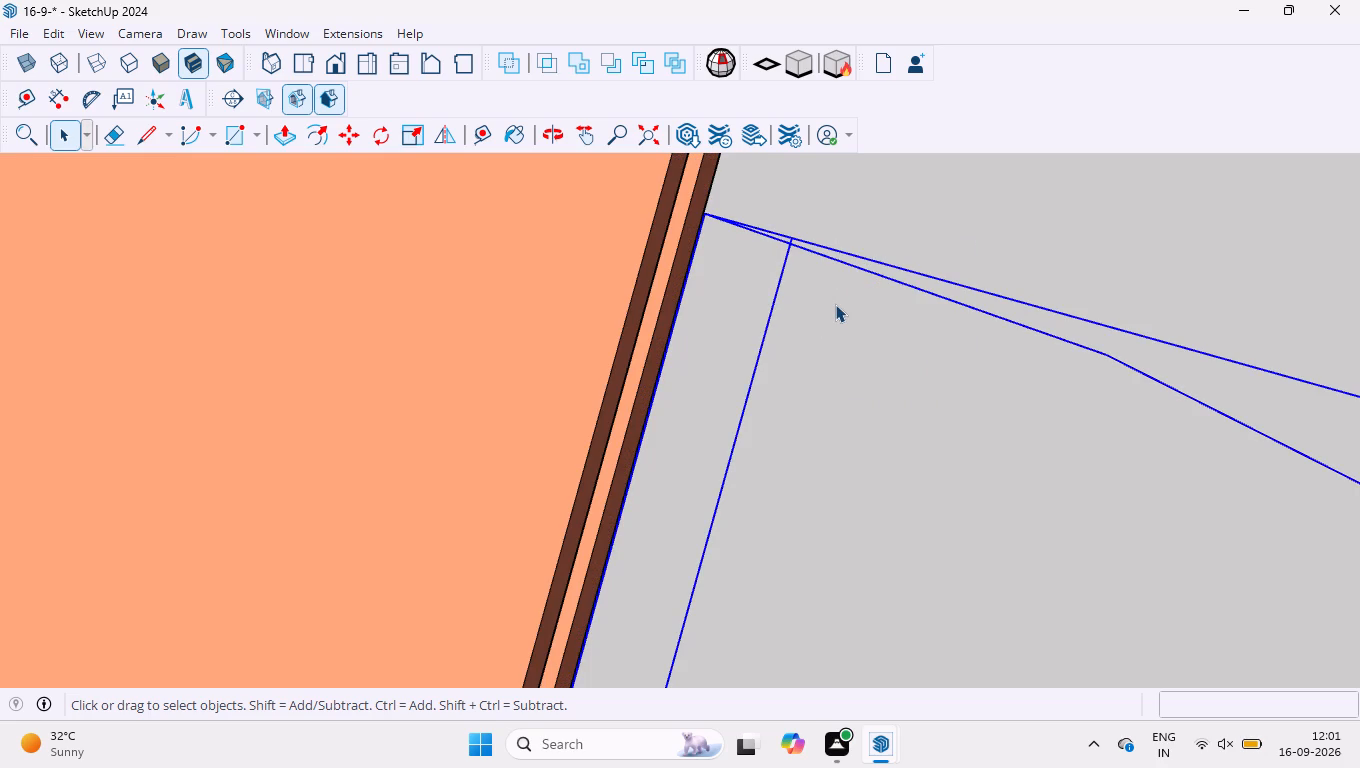
key("Delete")
scroll(700, 329, "down", 11)
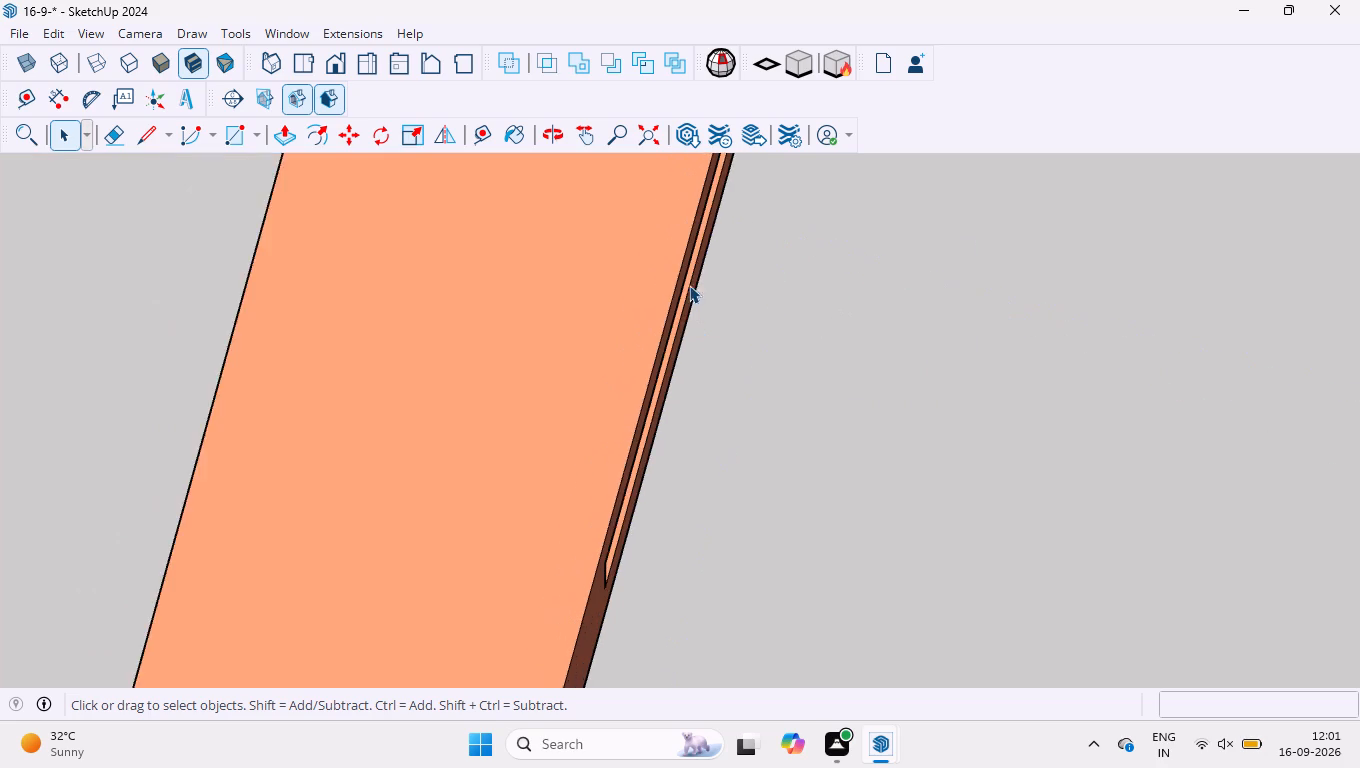
scroll(689, 285, "down", 20)
scroll(689, 285, "down", 5)
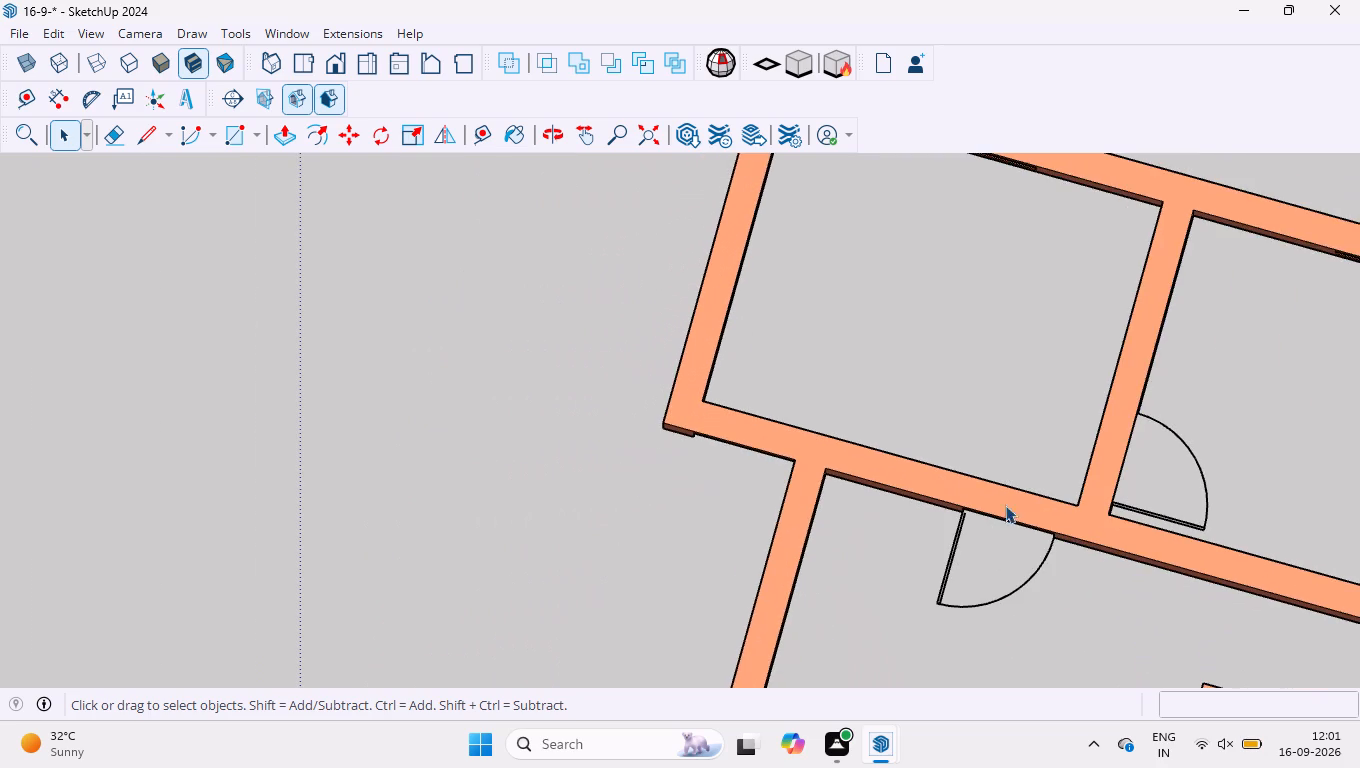
scroll(1009, 505, "up", 3)
left_click_drag(1068, 611, 847, 653)
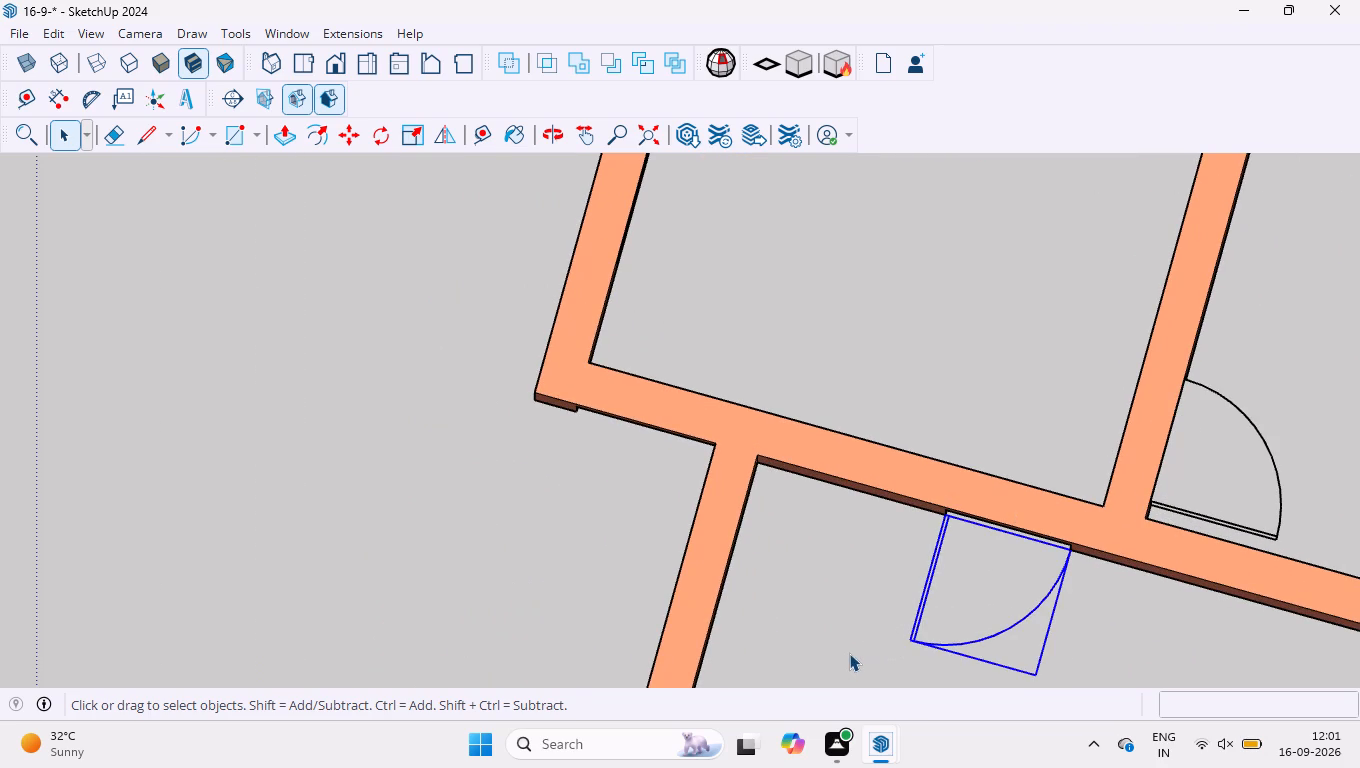
key("Delete")
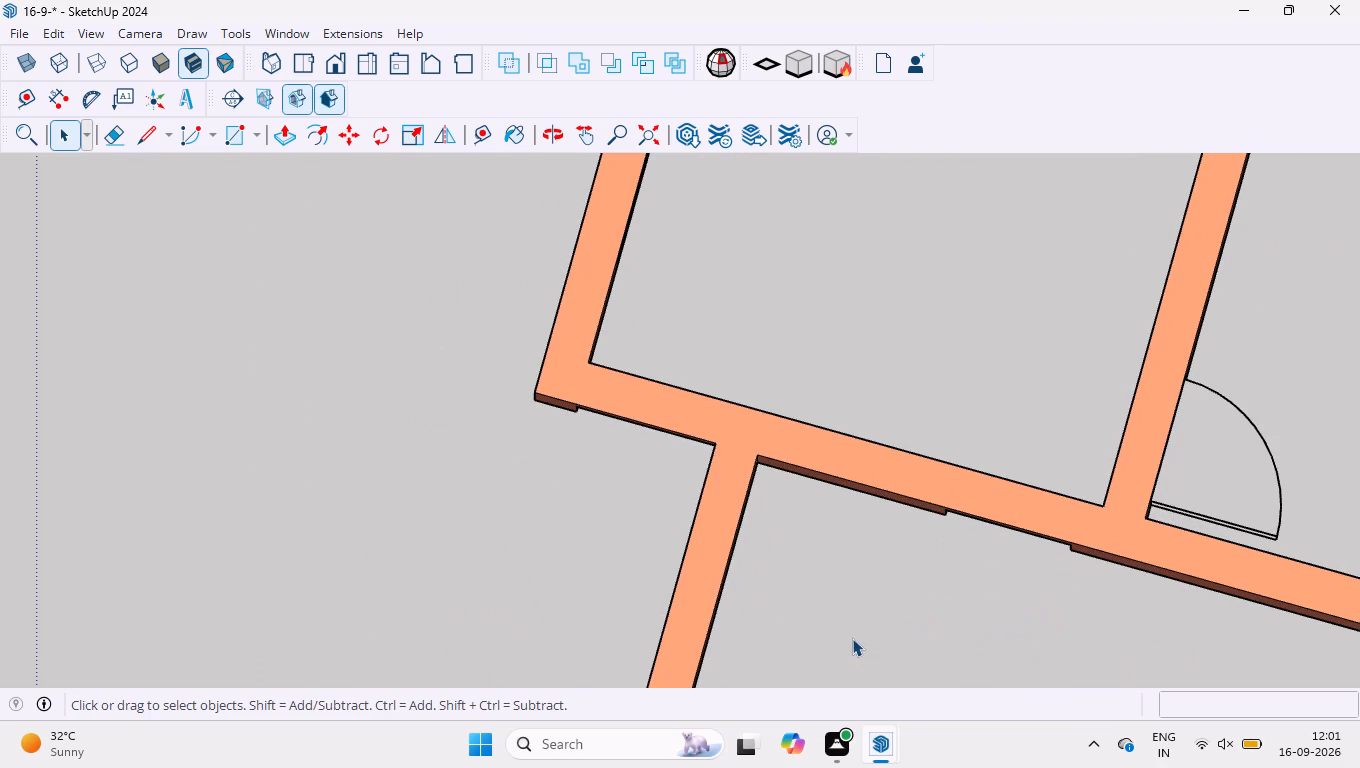
scroll(870, 459, "down", 3)
scroll(1212, 468, "up", 6)
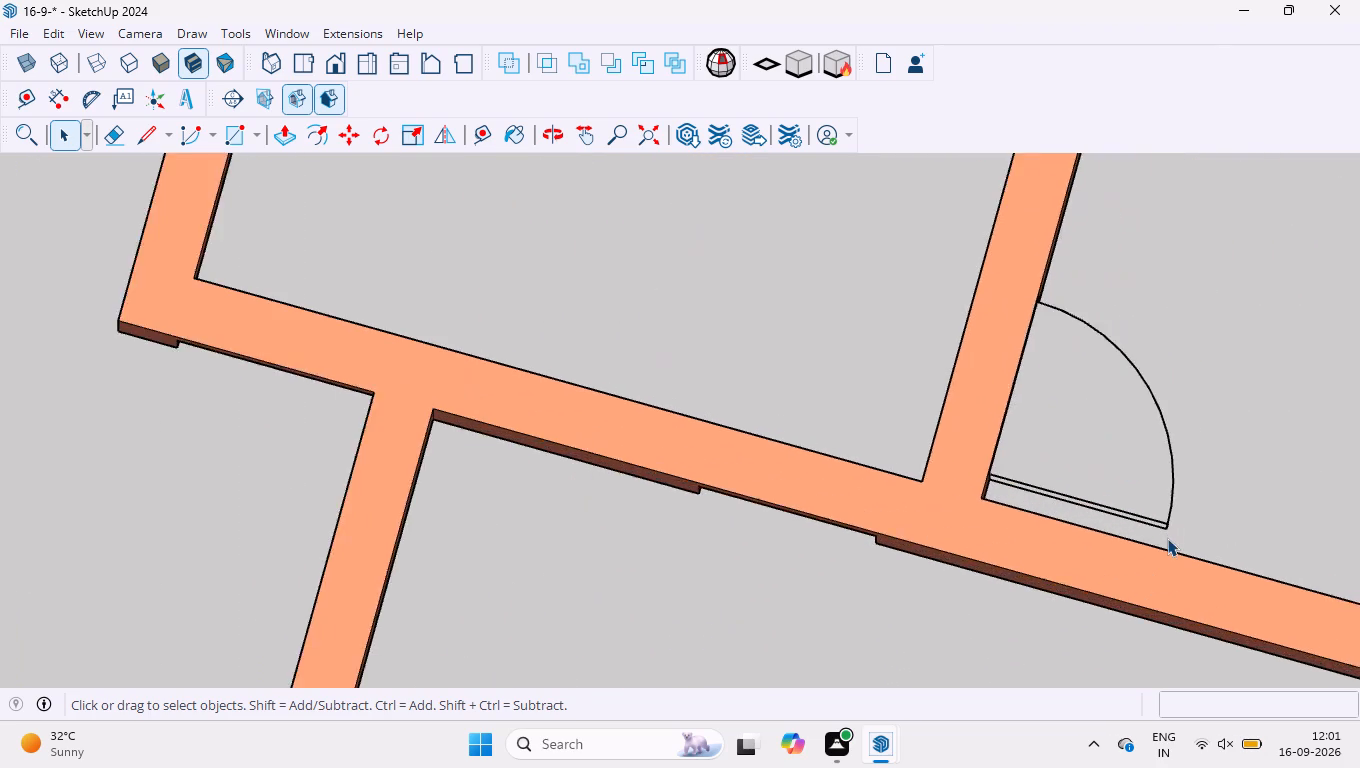
scroll(1167, 538, "up", 4)
left_click_drag(1175, 537, 1133, 456)
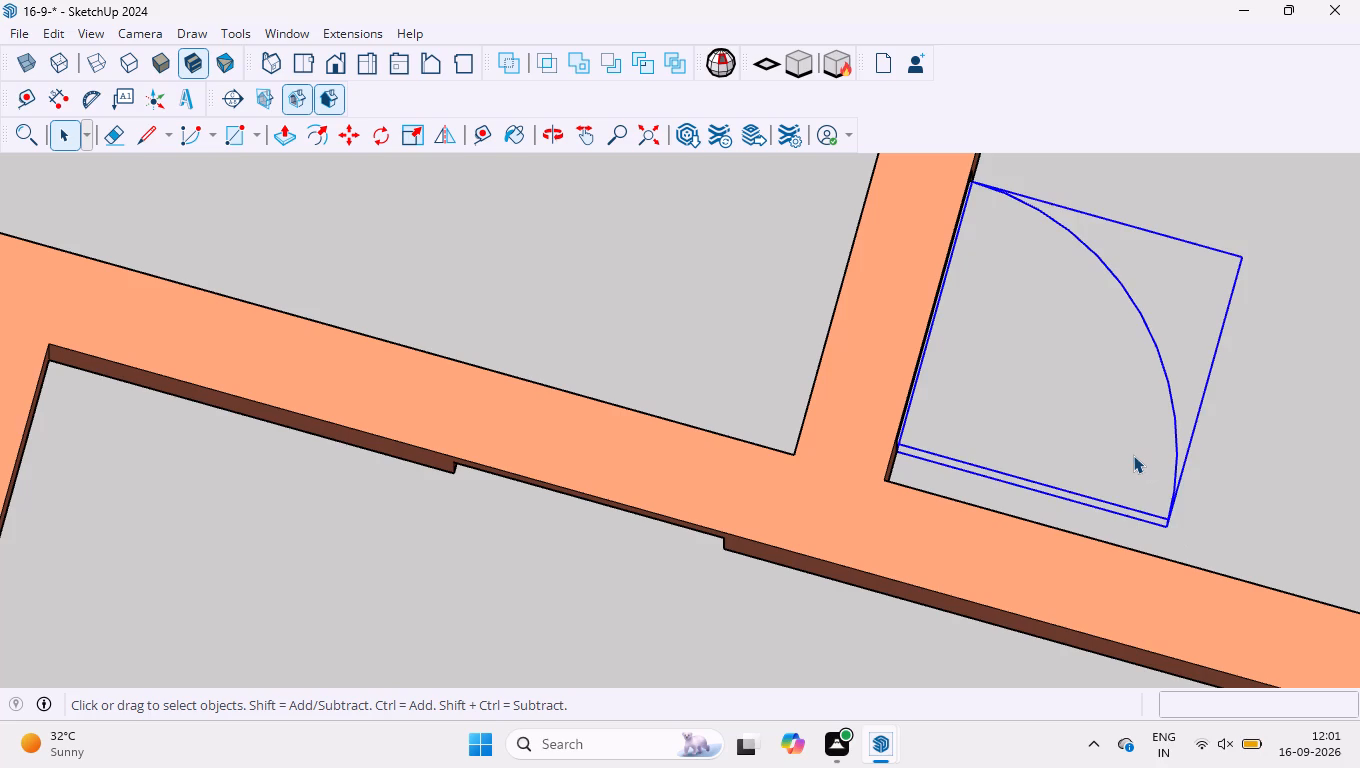
key("Delete")
Select and delete the remaining door swing symbols in the adjoining room's far corner and in the two small rooms.
scroll(690, 271, "down", 13)
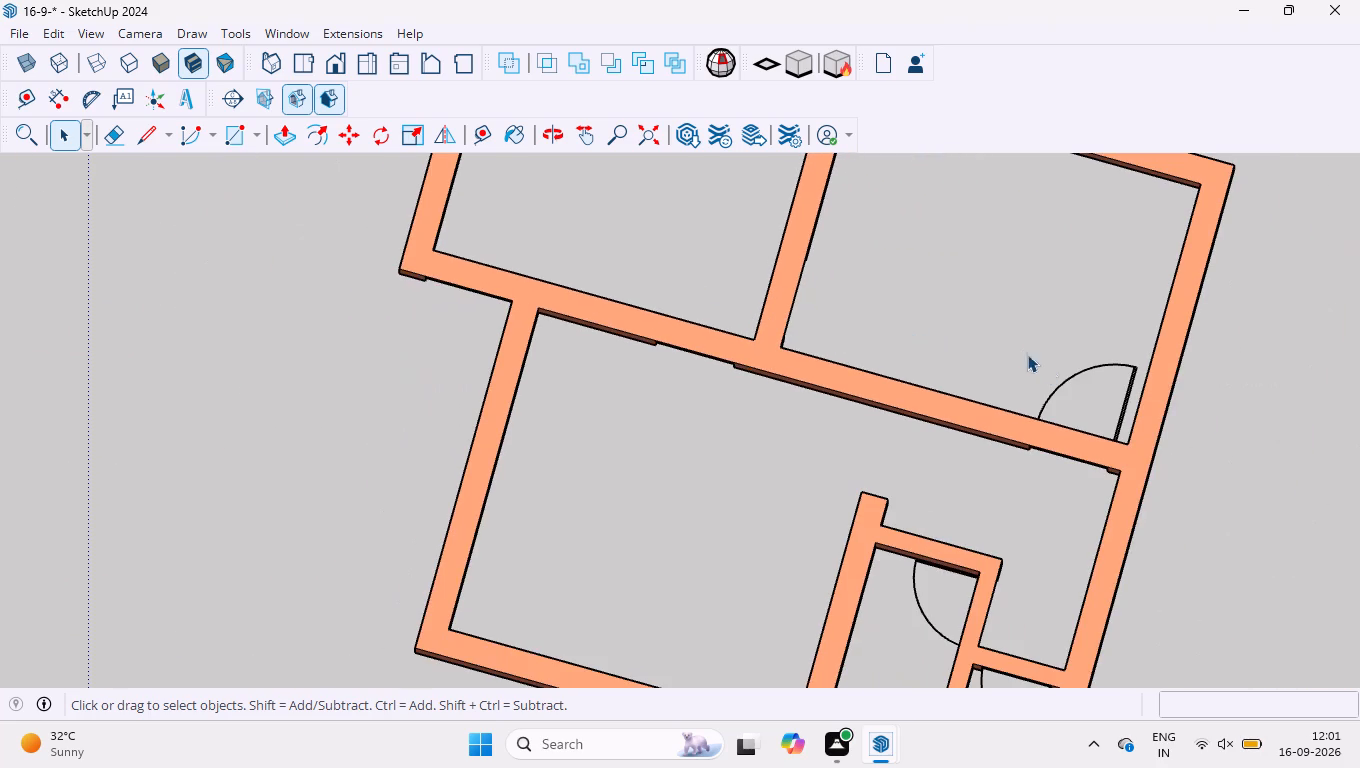
left_click_drag(1061, 397, 970, 292, "ctrl")
left_click_drag(935, 598, 861, 640, "ctrl")
scroll(1012, 415, "down", 4, "ctrl")
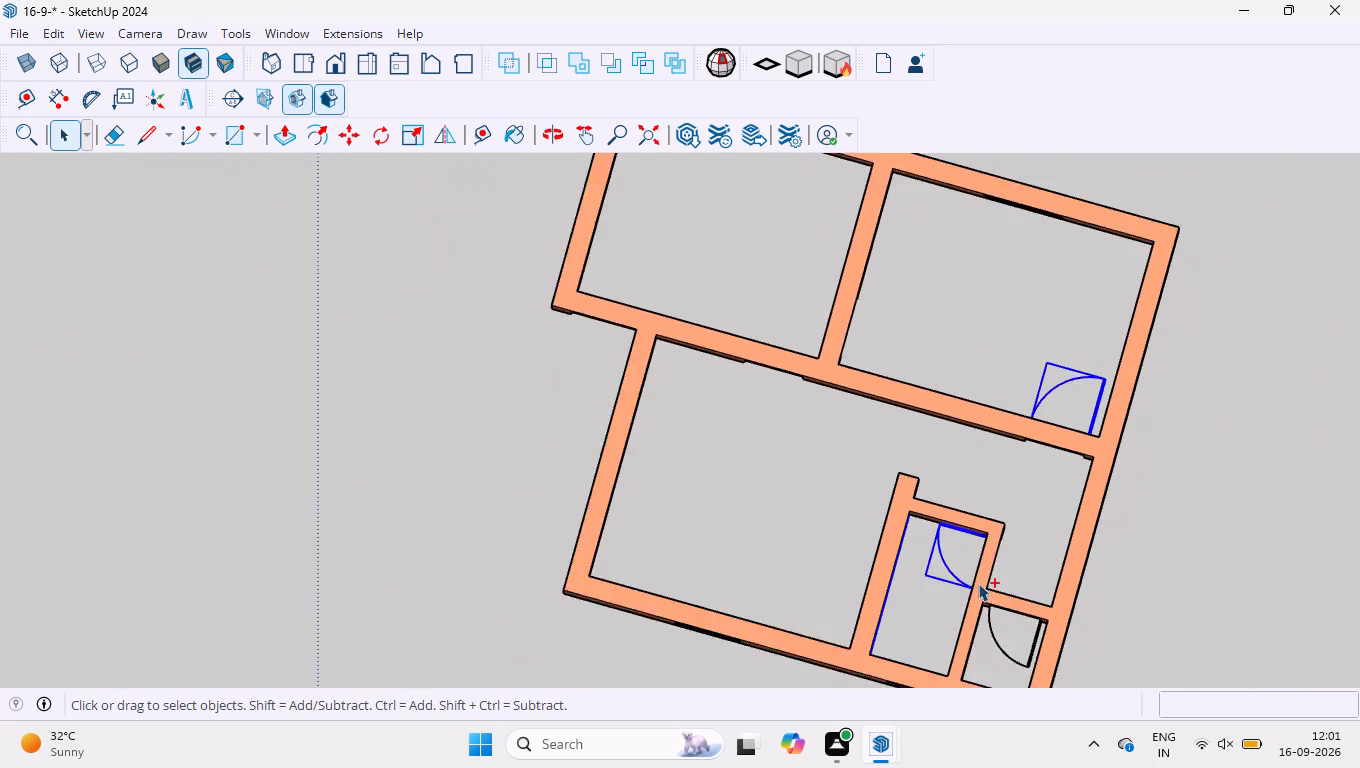
scroll(995, 645, "up", 3, "ctrl")
left_click_drag(1012, 612, 1000, 622, "ctrl")
key("Delete")
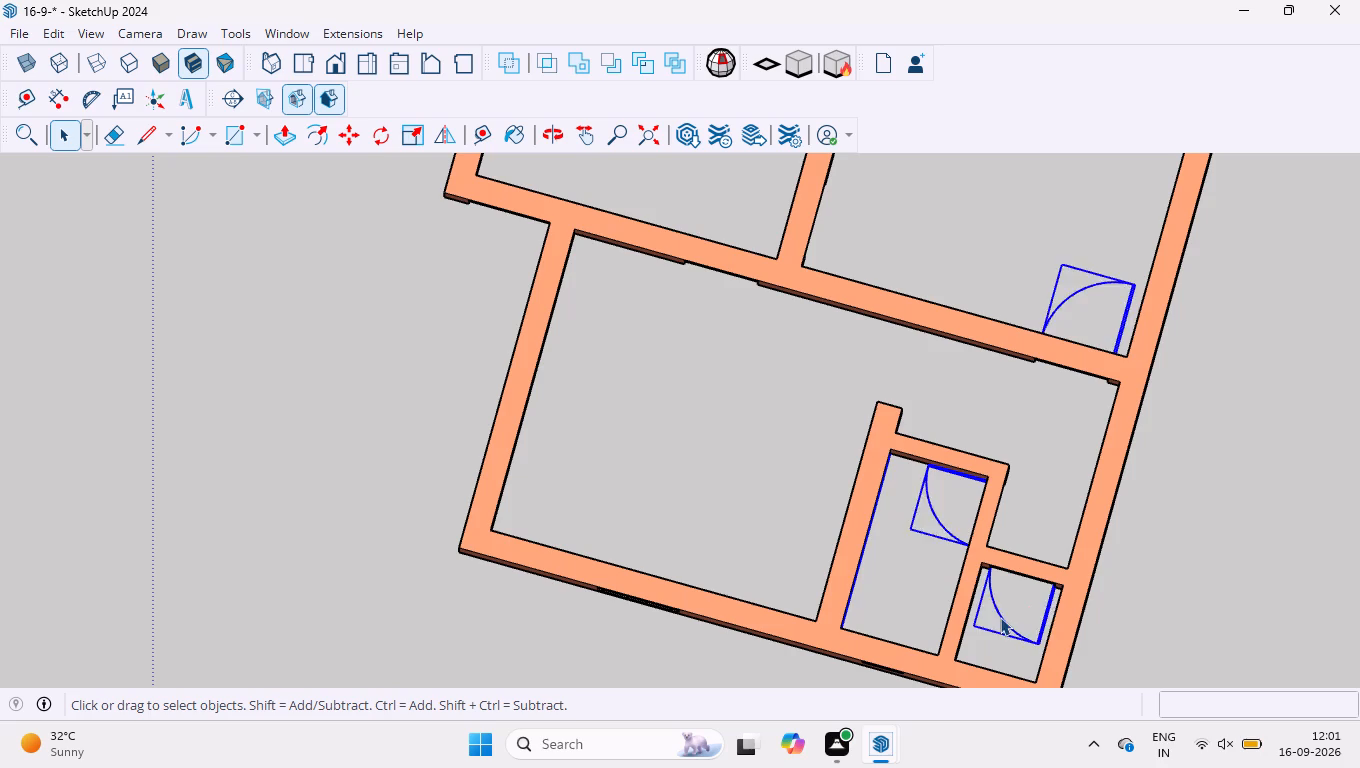
Select all the house walls together with their windows, make them one group, and clear the selection.
scroll(1001, 597, "up", 8)
middle_click_drag(1037, 611, 1045, 553)
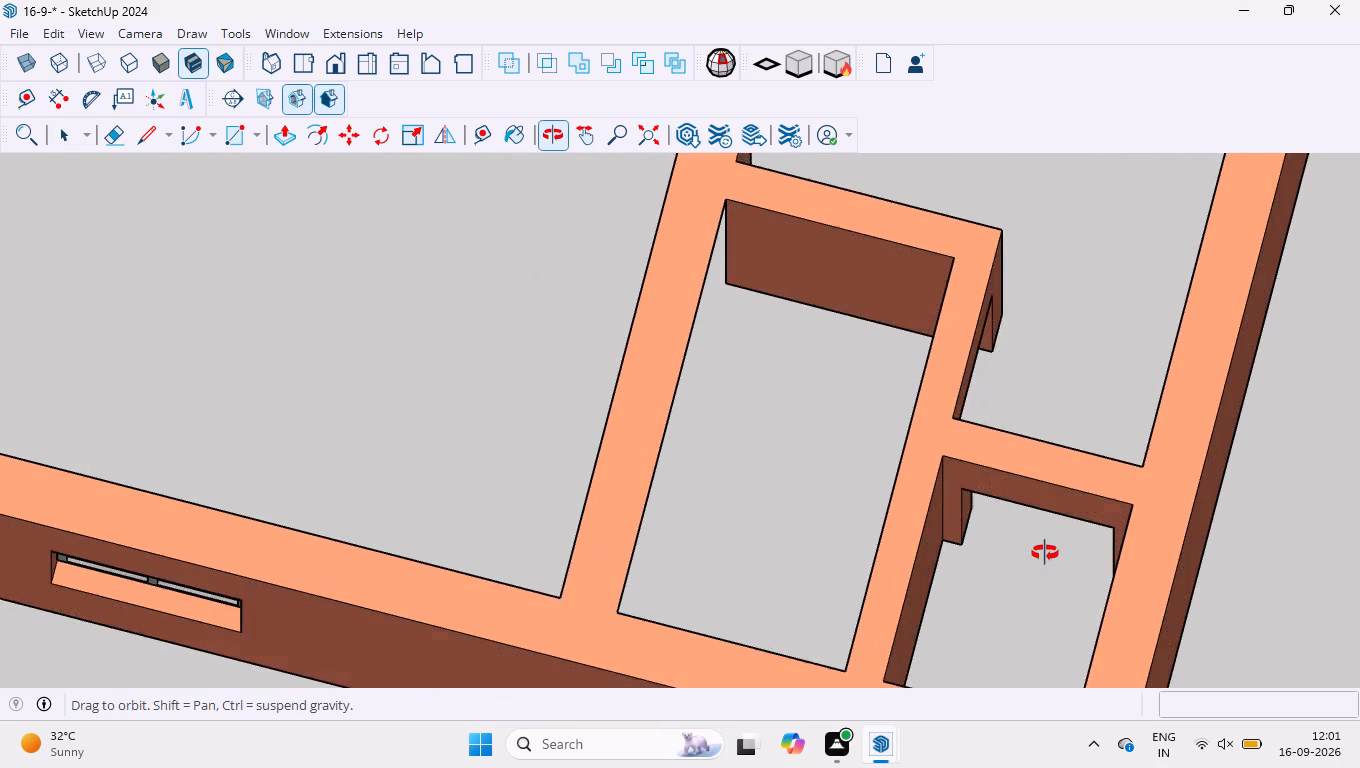
middle_click_drag(1045, 553, 1082, 575)
scroll(1032, 554, "down", 9)
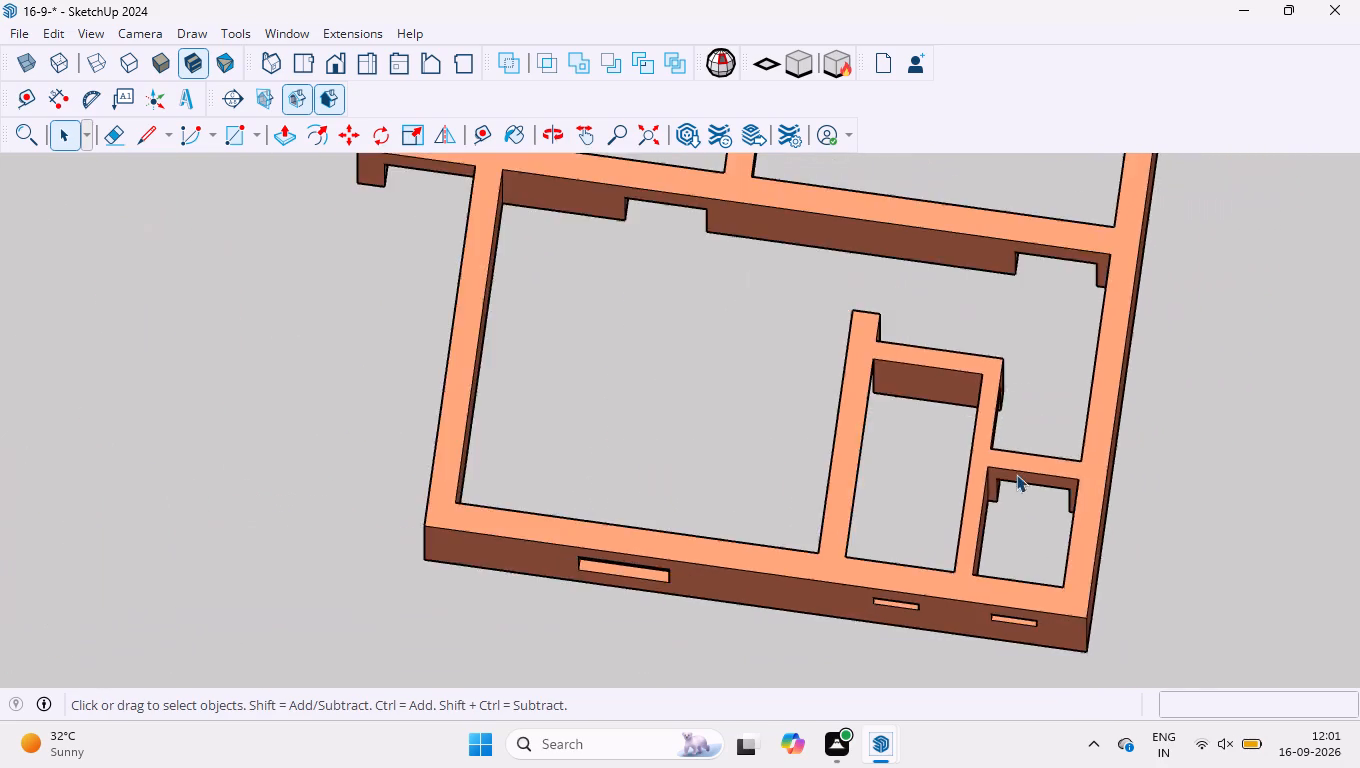
scroll(1016, 474, "down", 9)
left_click_drag(659, 158, 991, 570)
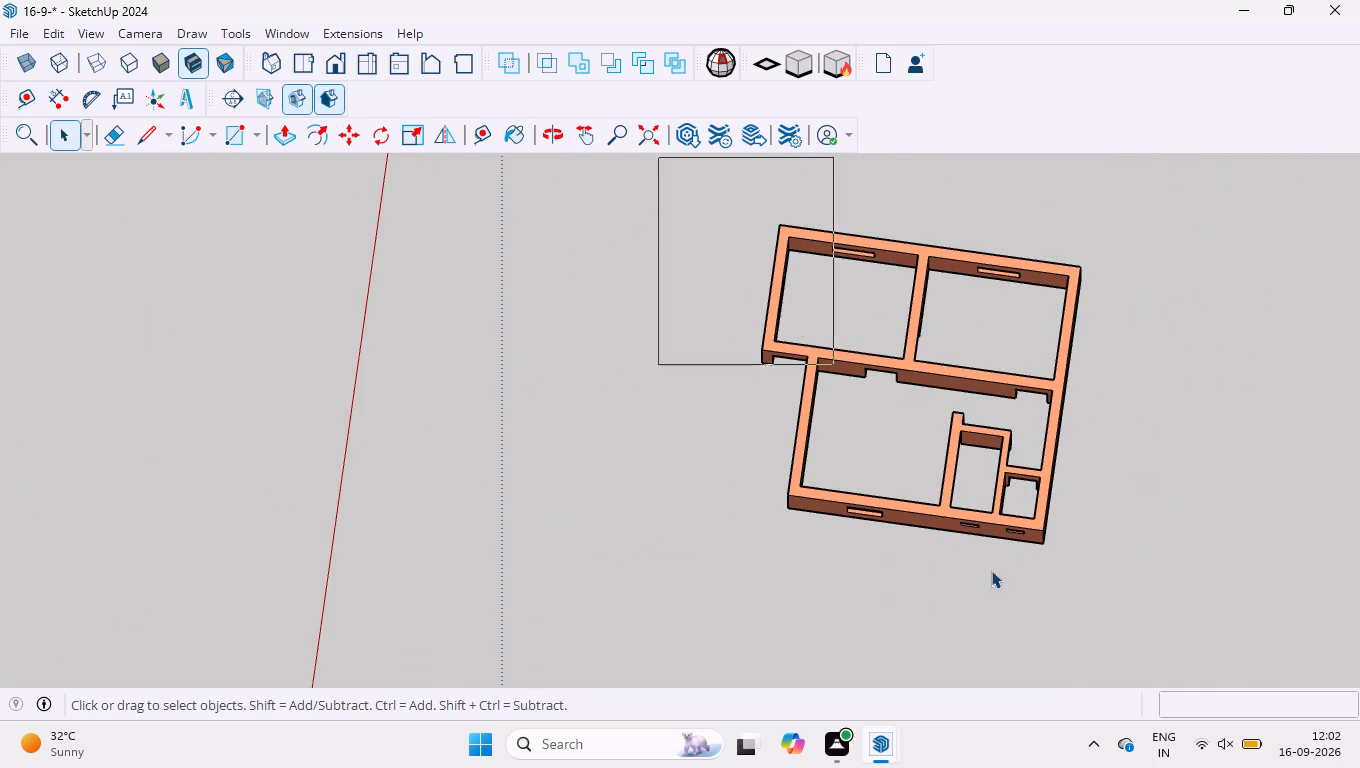
left_click_drag(991, 570, 1154, 643)
middle_click_drag(891, 572, 916, 406)
right_click(877, 410)
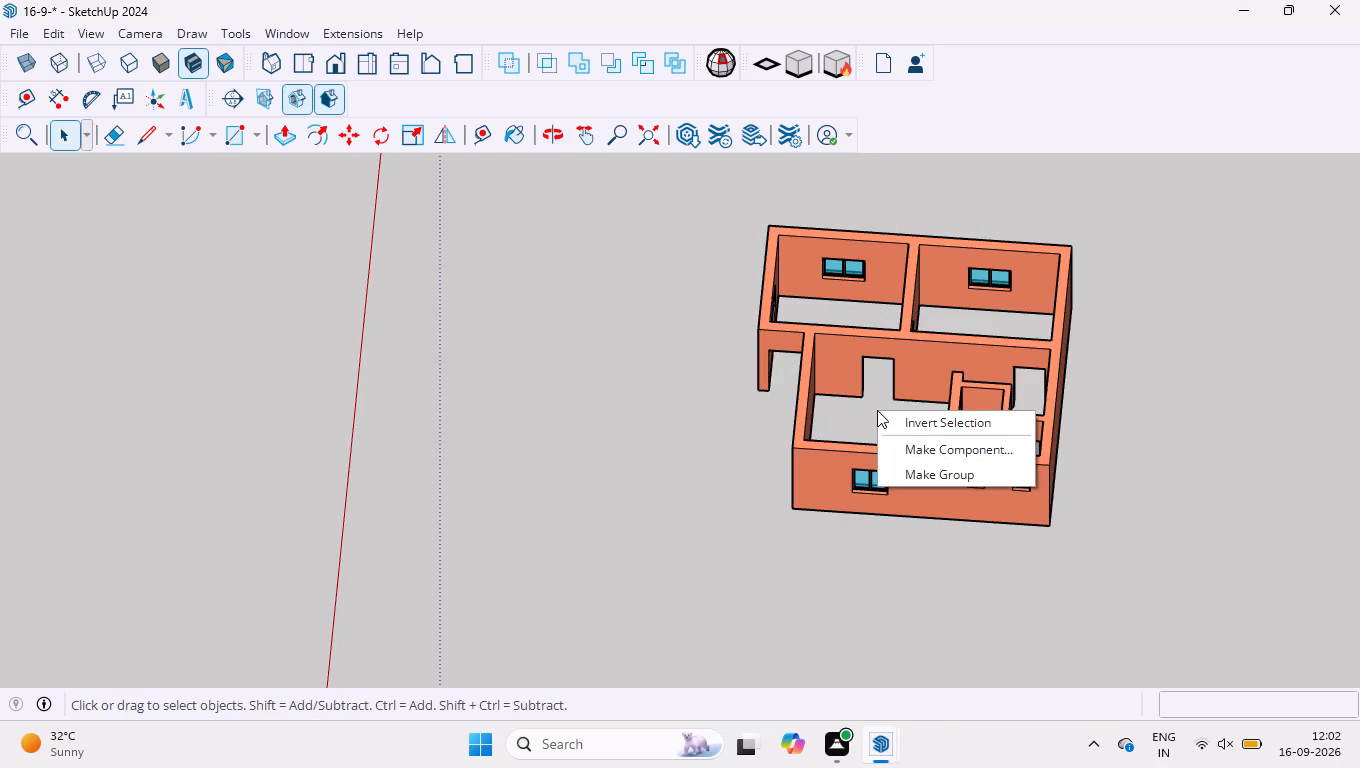
left_click(688, 417)
left_click(761, 316)
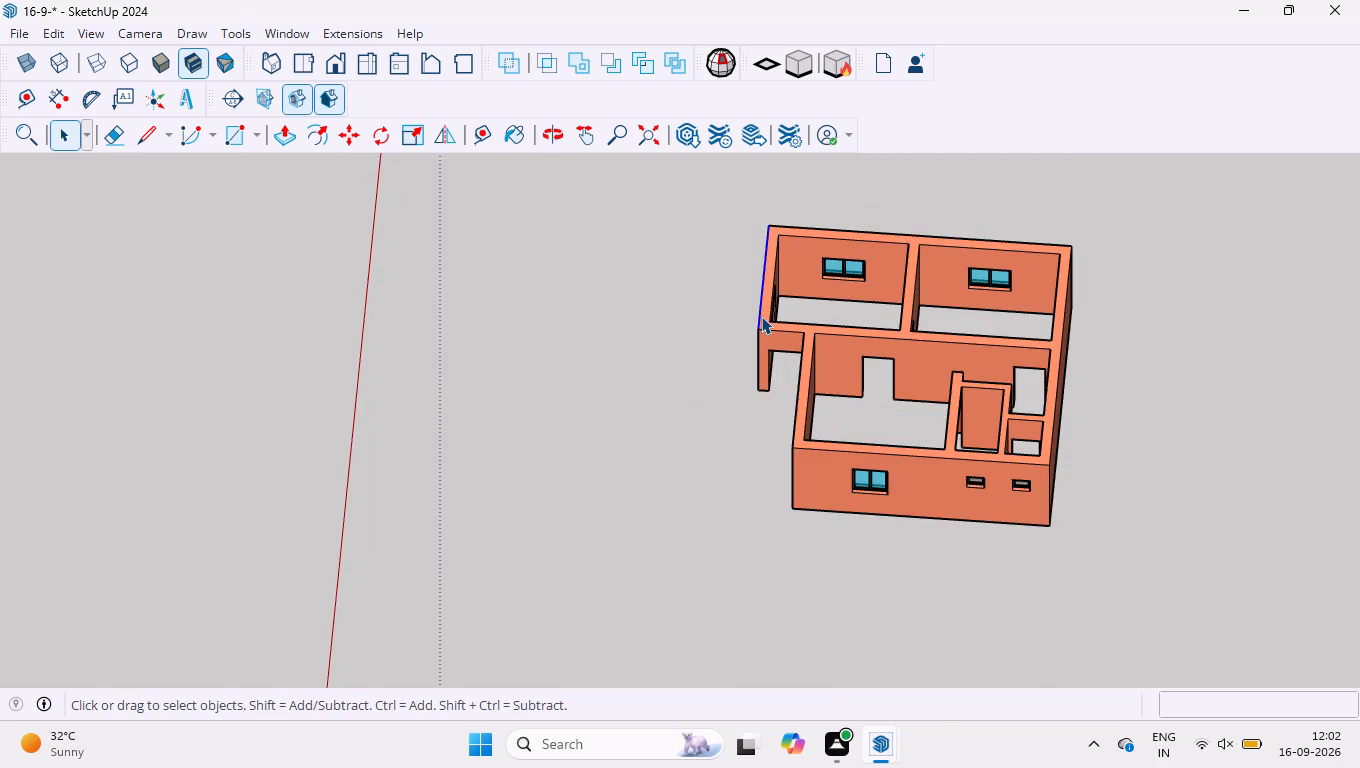
left_click(732, 332)
left_click_drag(722, 193, 1126, 570)
right_click(921, 487)
left_click(954, 269)
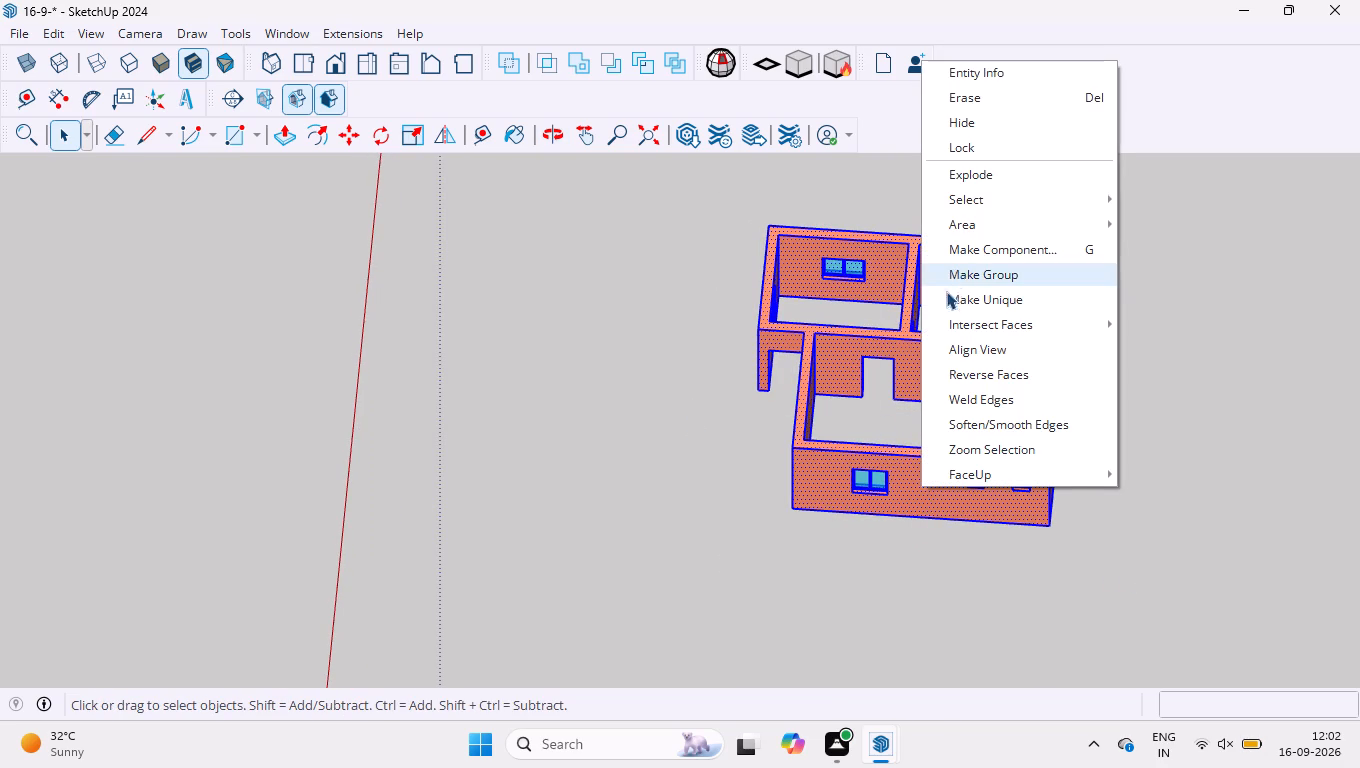
left_click(570, 453)
Draw a 2000 by 1000 mm rectangle filling the doorway in the projecting corner room's front wall.
scroll(641, 429, "down", 3)
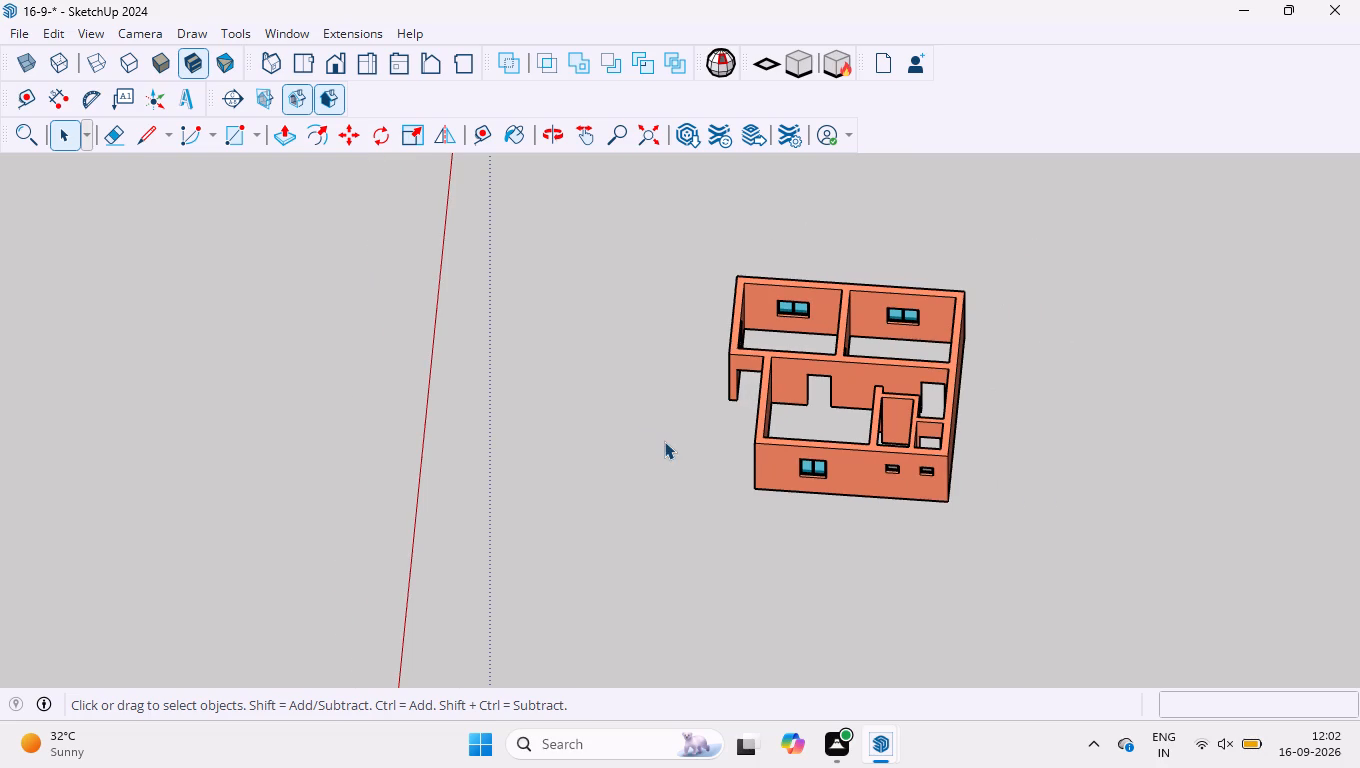
scroll(722, 423, "up", 2)
middle_click_drag(726, 425, 819, 277)
scroll(783, 389, "up", 2)
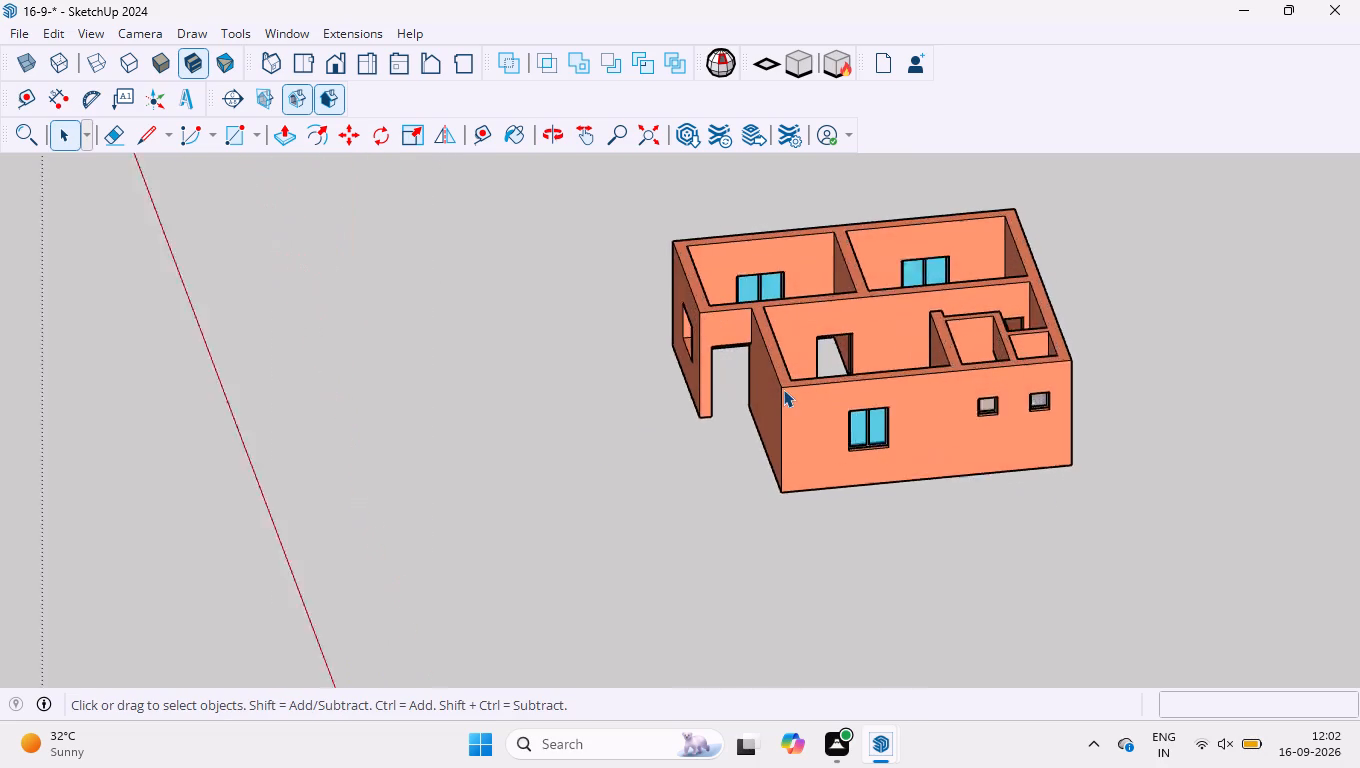
scroll(783, 389, "up", 6)
scroll(702, 308, "up", 7)
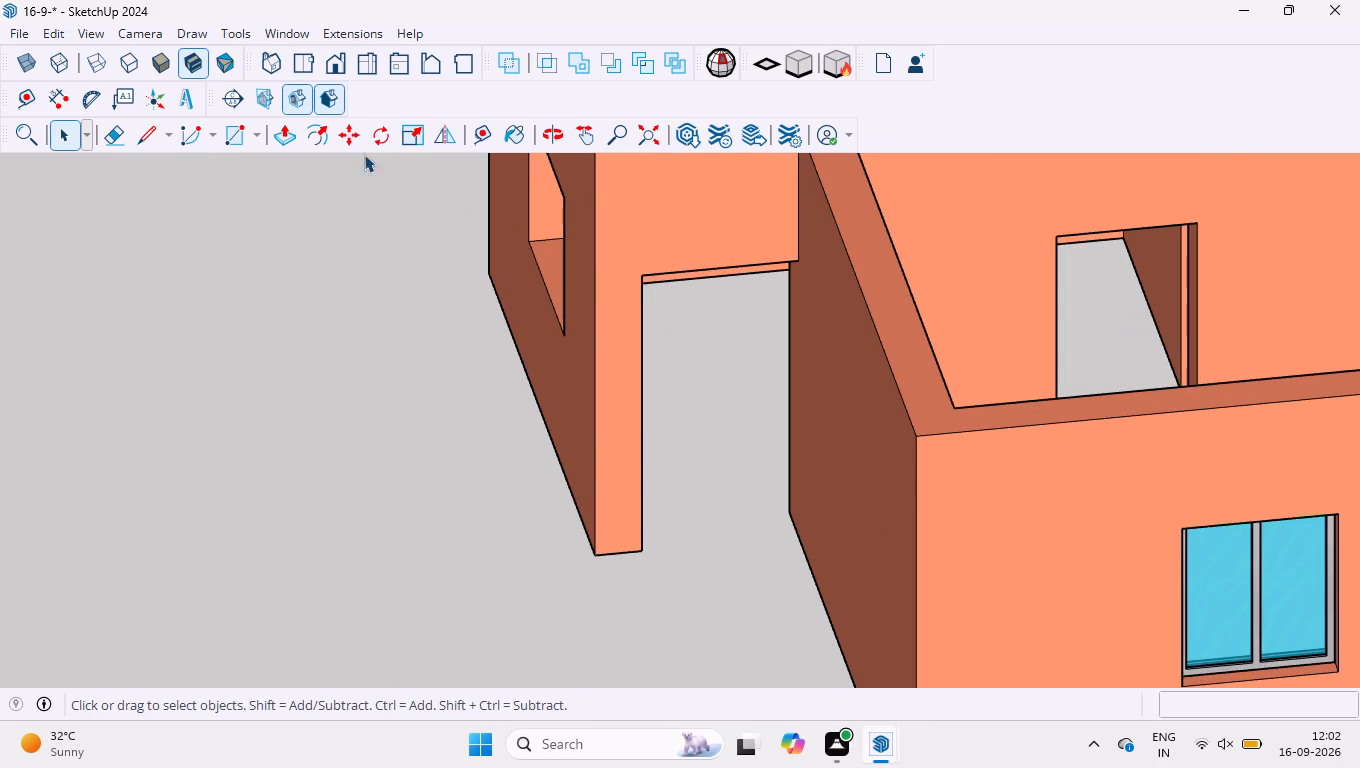
left_click(220, 141)
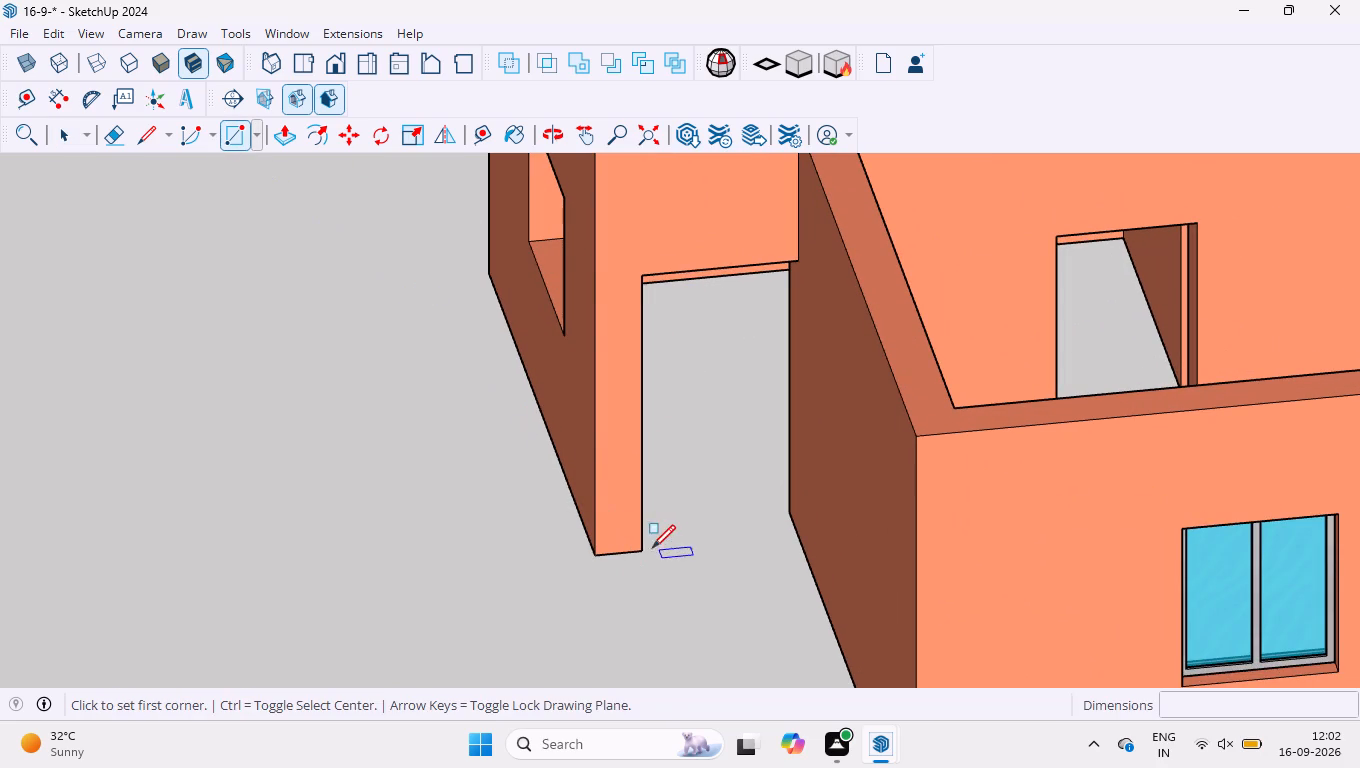
left_click(645, 552)
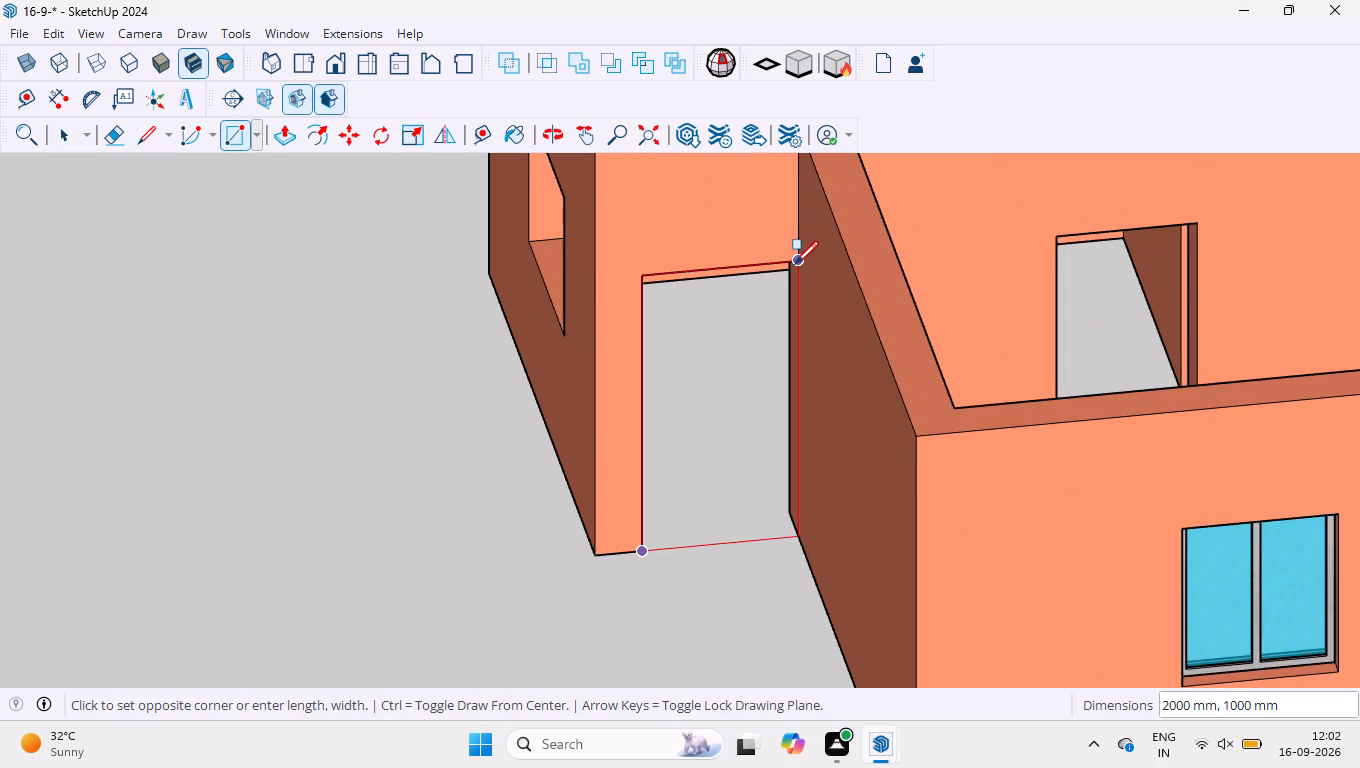
left_click(795, 263)
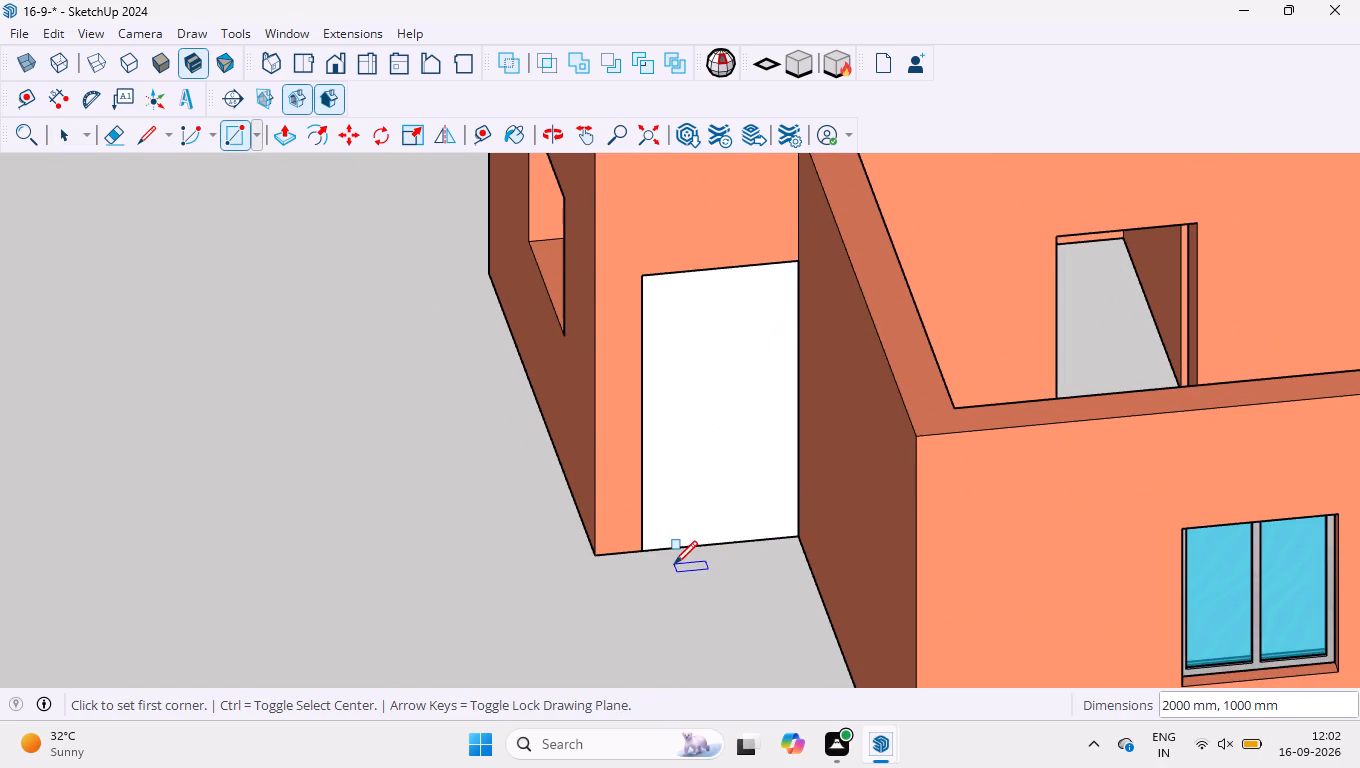
key("Return")
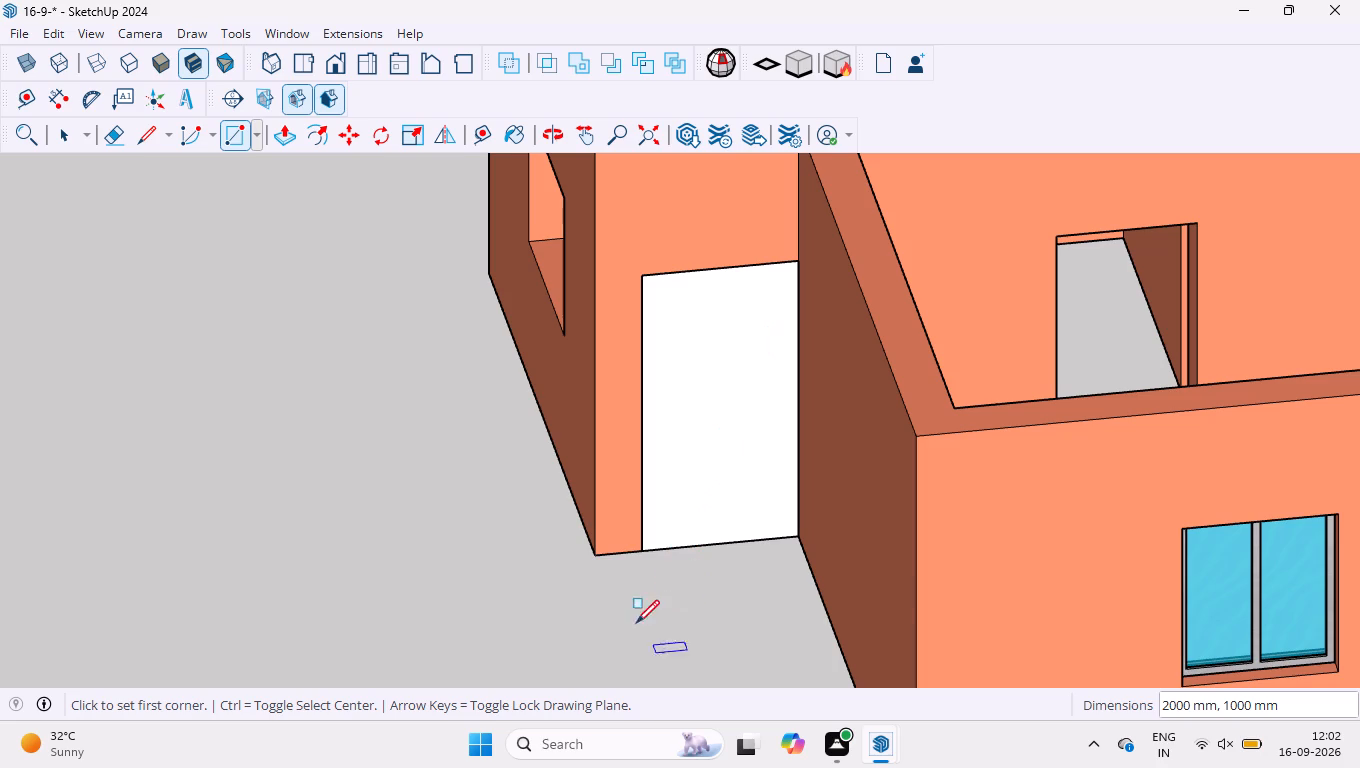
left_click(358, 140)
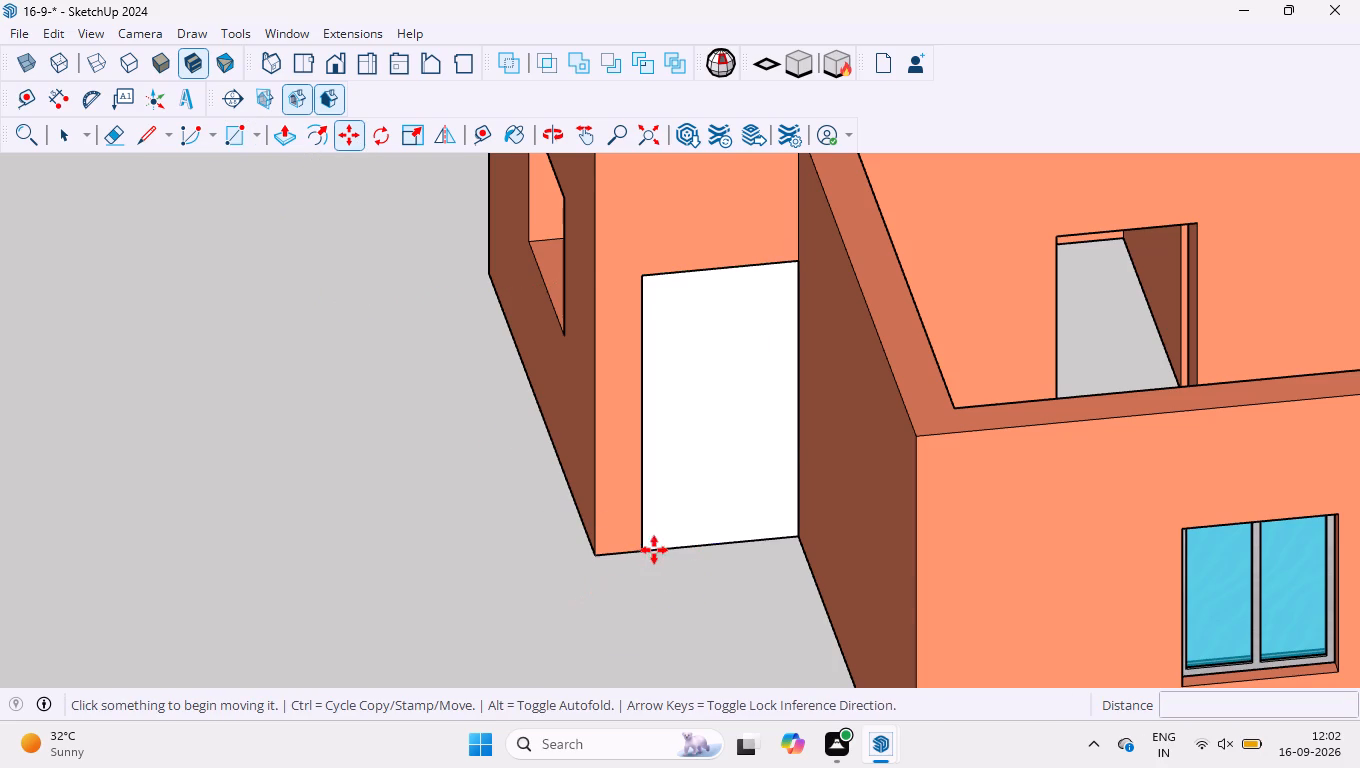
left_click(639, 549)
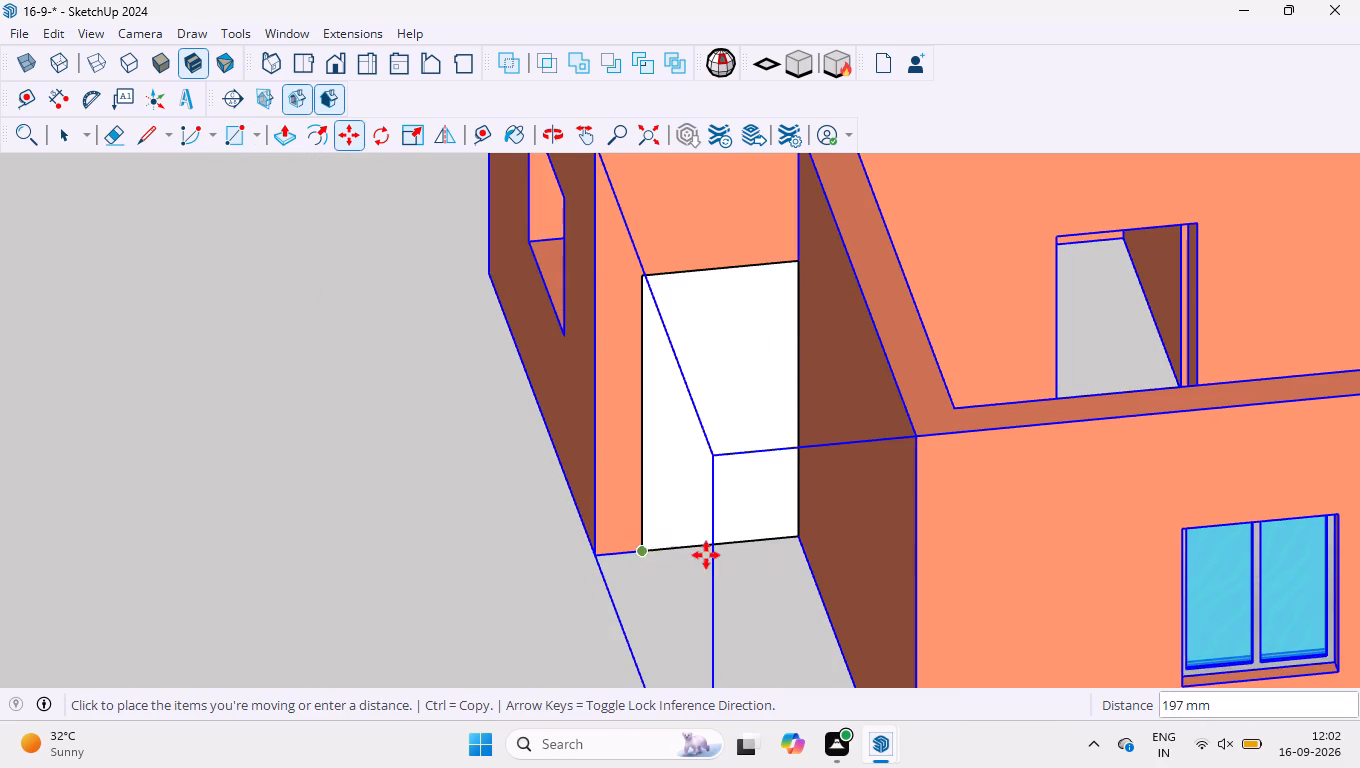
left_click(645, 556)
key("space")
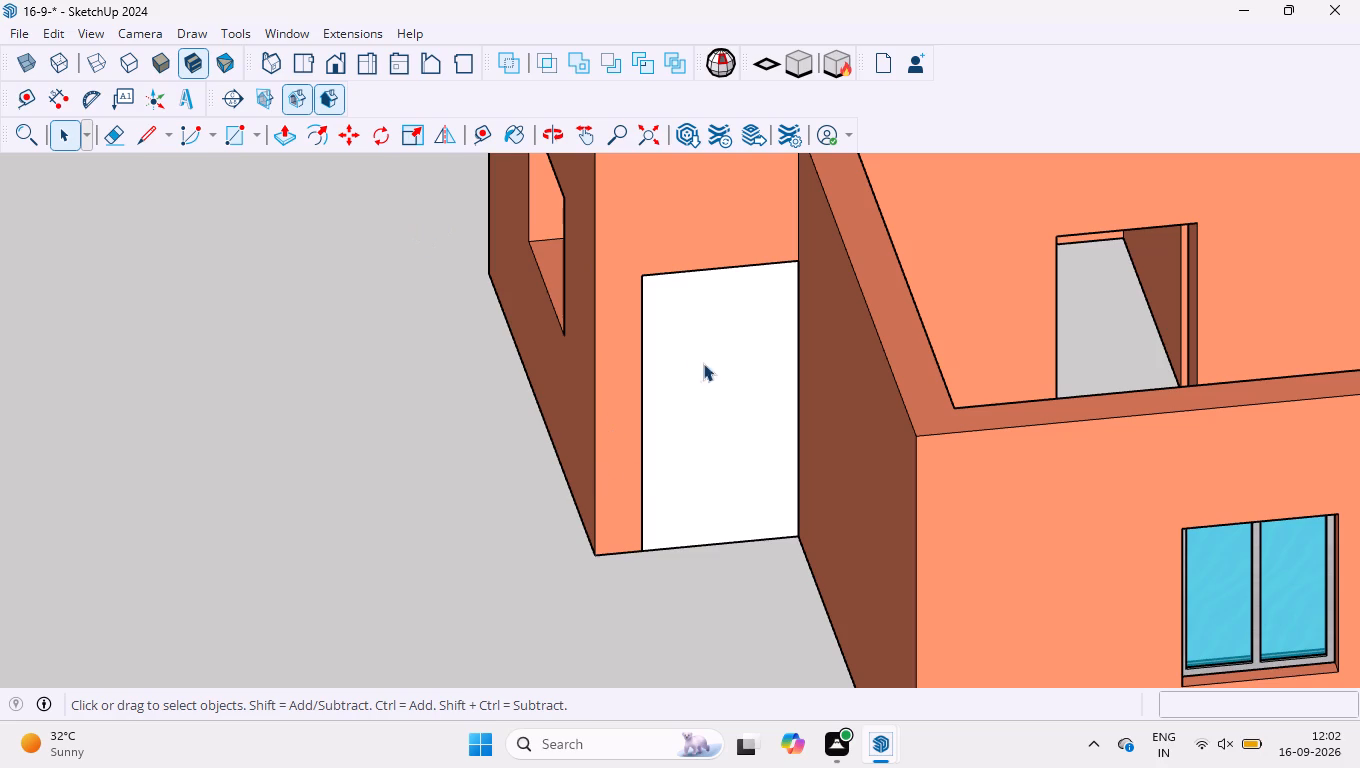
Move the door rectangle about 3334 mm out of the doorway into the empty space beside the house.
left_click(726, 386)
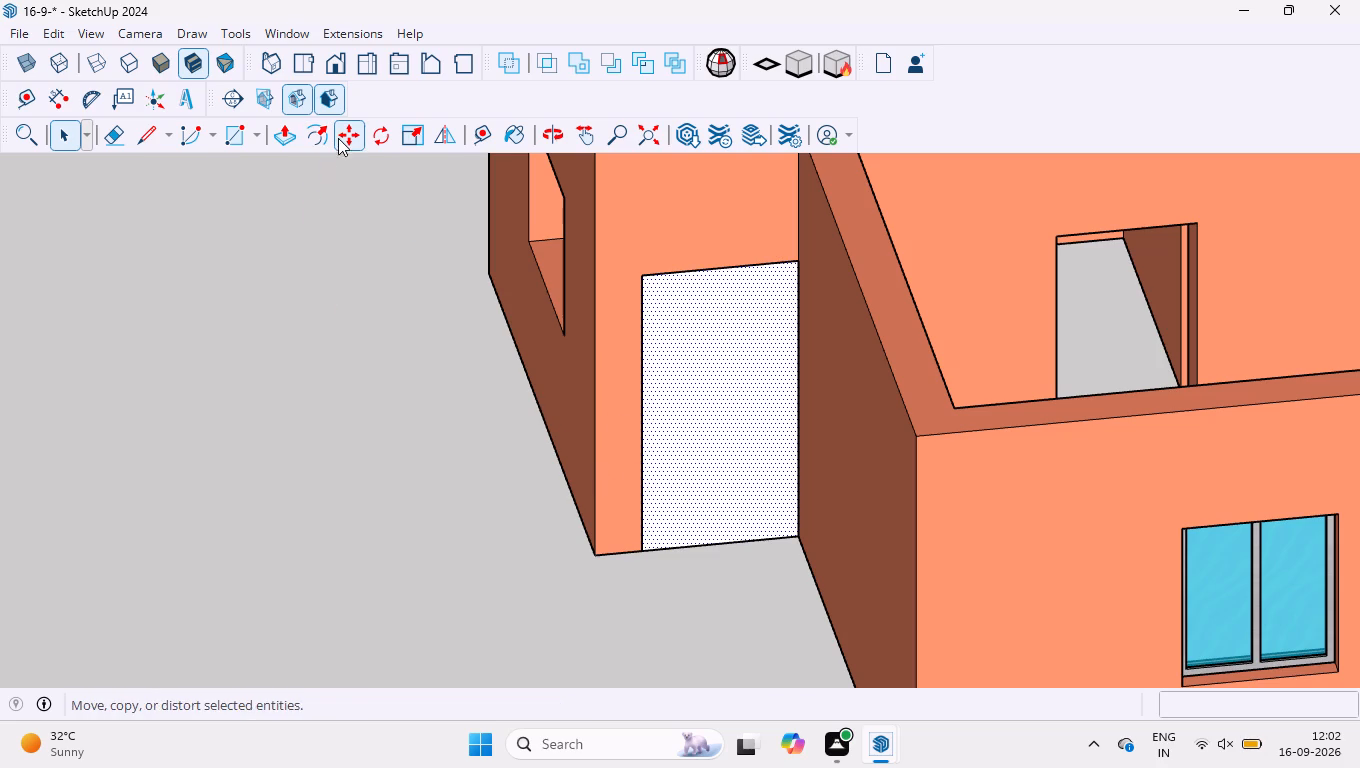
left_click(343, 137)
left_click(647, 549)
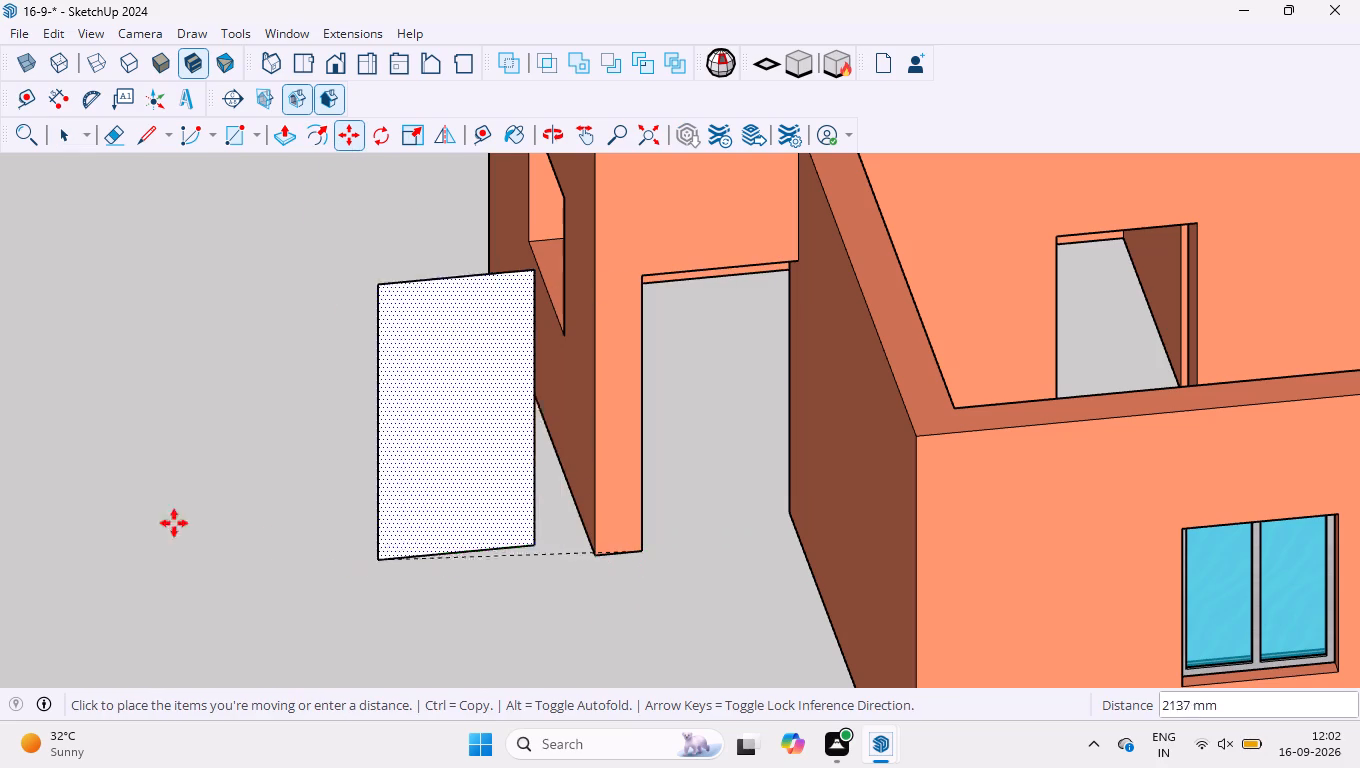
left_click(114, 577)
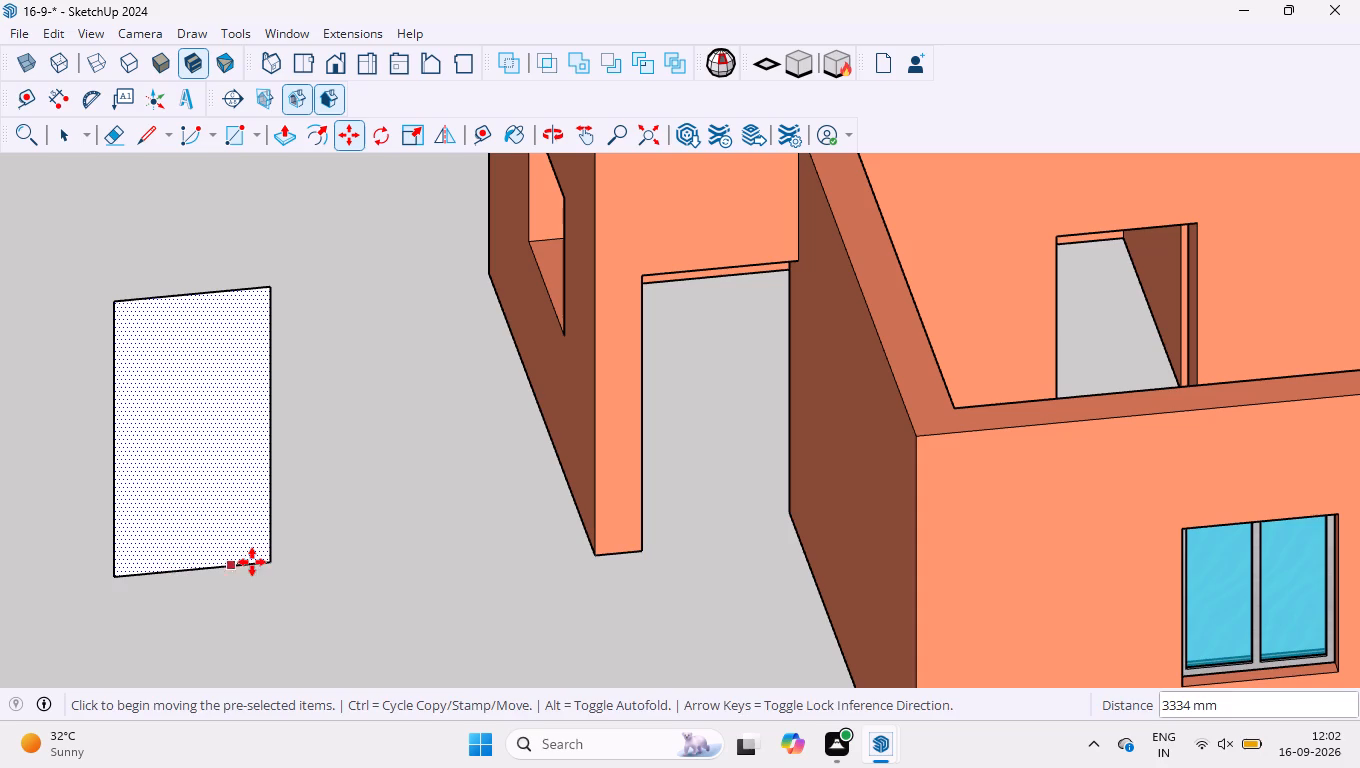
key("space")
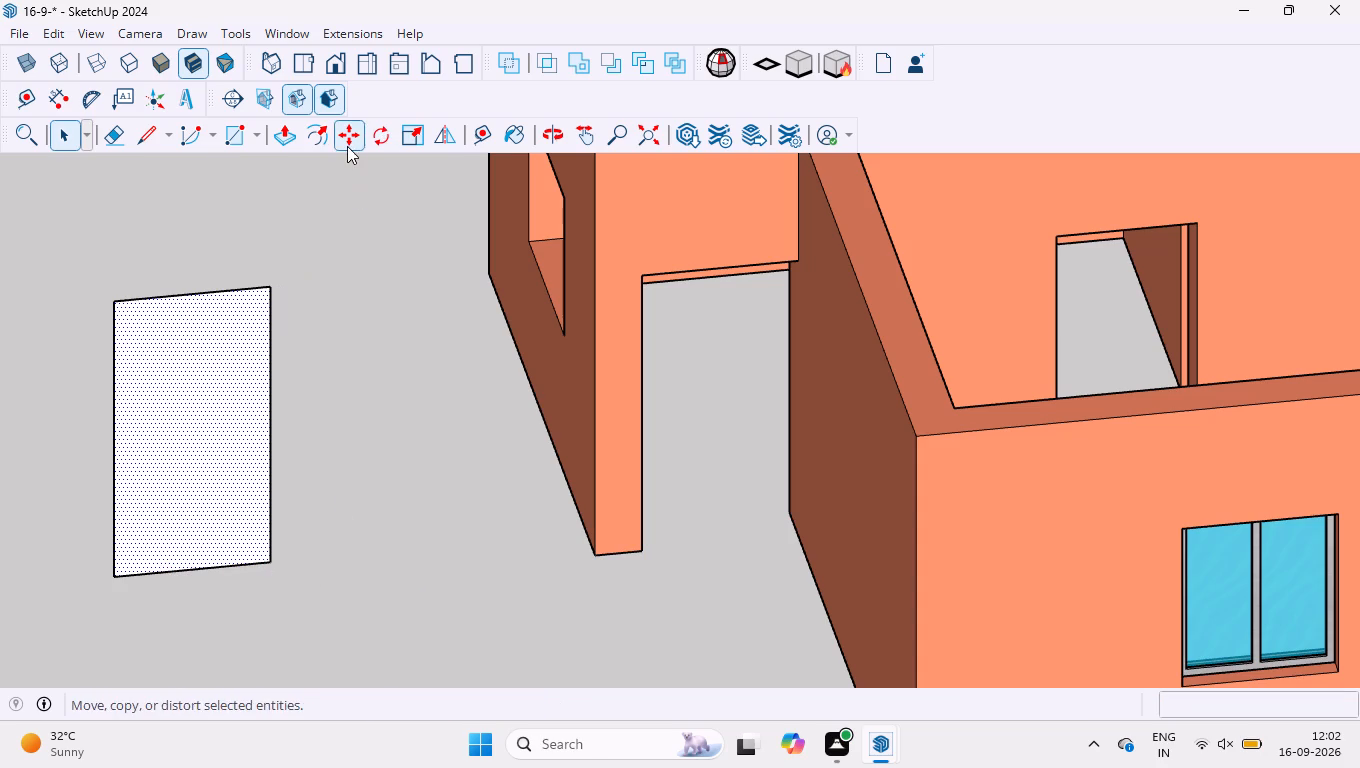
Extrude the door rectangle with Push/Pull to a thickness of 25 mm.
left_click(278, 146)
left_click(185, 411)
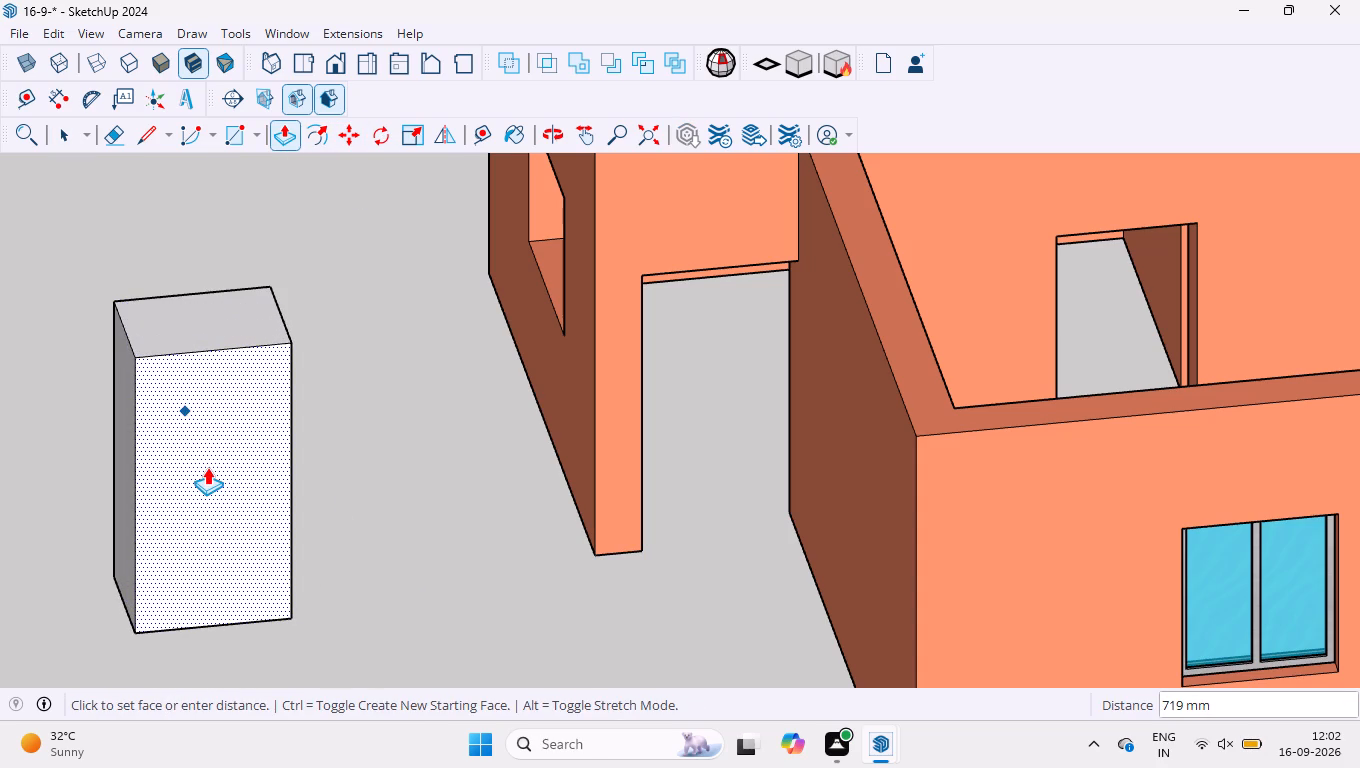
type("25")
key("Return")
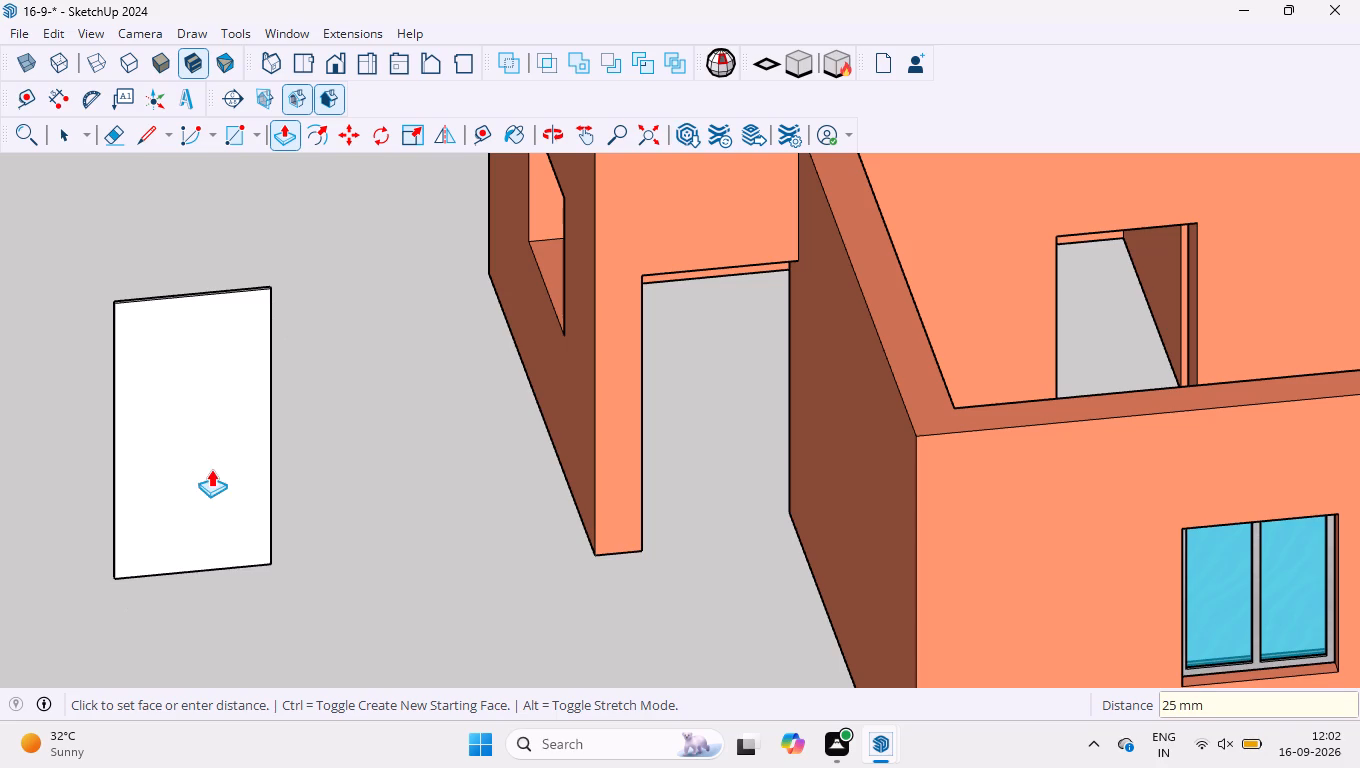
scroll(339, 487, "down", 3)
middle_click_drag(54, 426, 179, 492)
scroll(281, 640, "up", 3)
scroll(190, 654, "up", 3)
key("space")
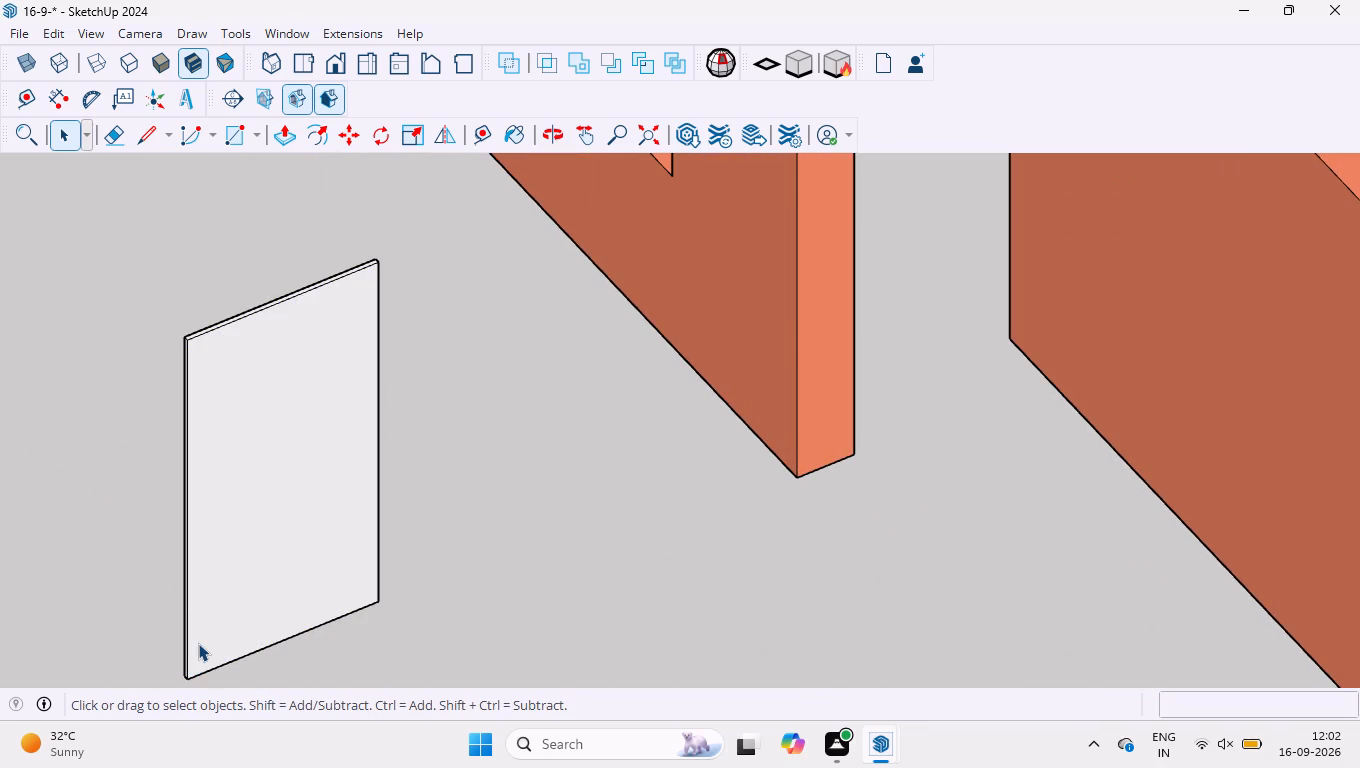
Divide the door's front face with three parallel diagonal lines about 1414 mm long and one crossing corner-to-corner line about 2236 mm long.
left_click(151, 140)
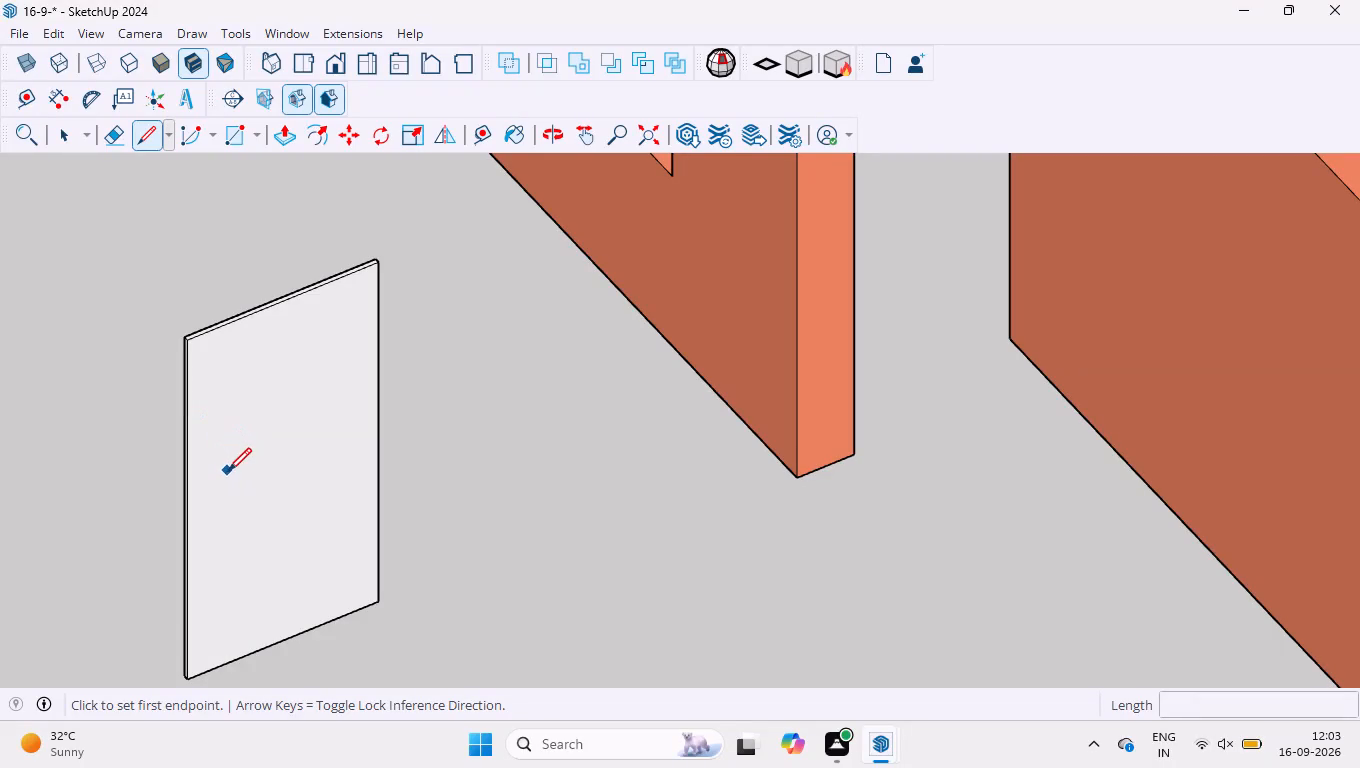
left_click(187, 510)
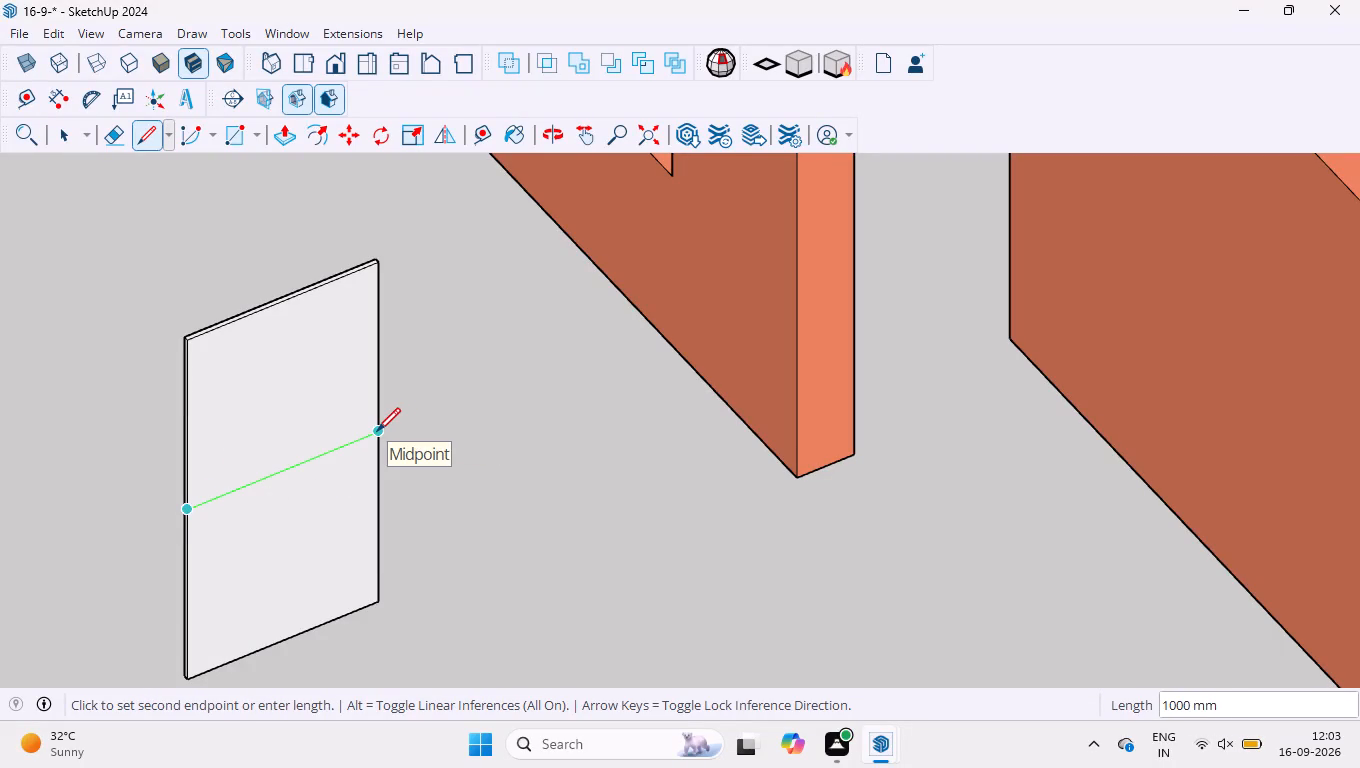
left_click(375, 272)
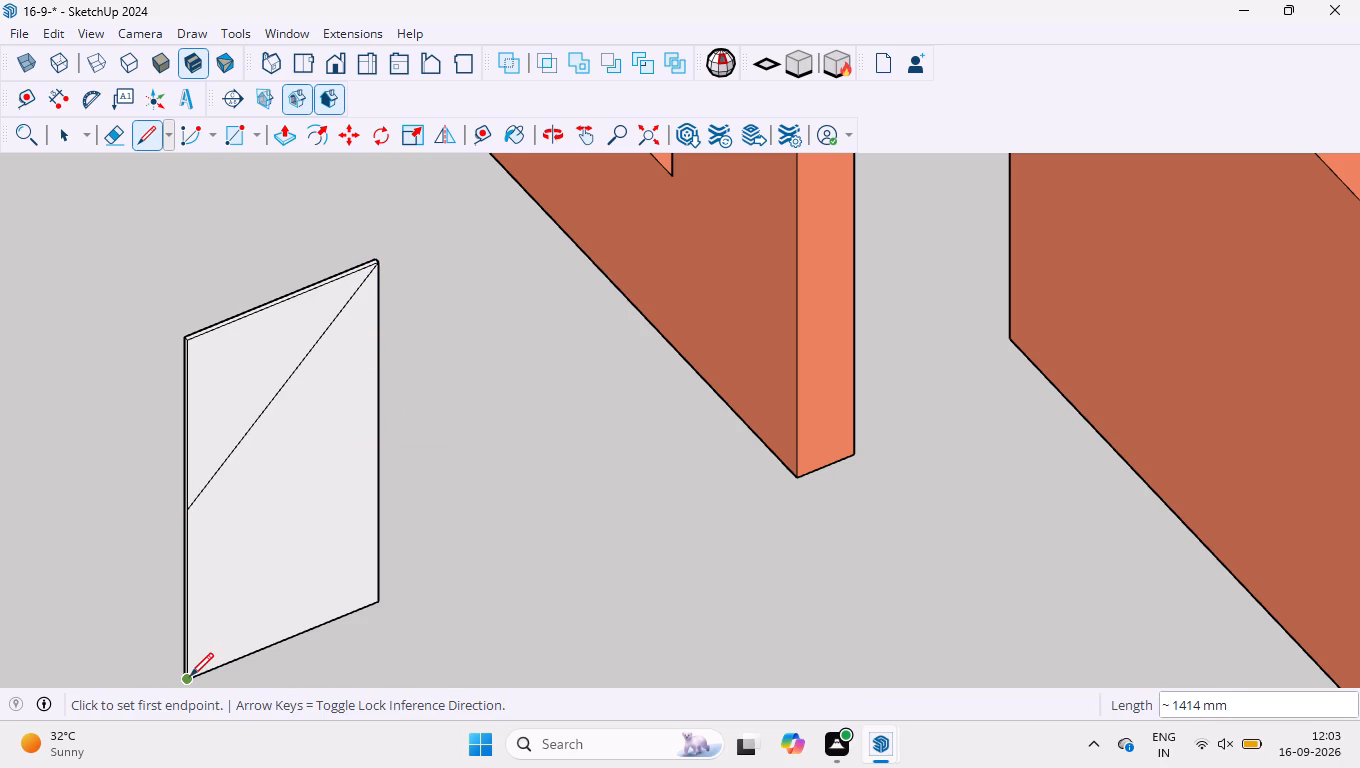
left_click(190, 676)
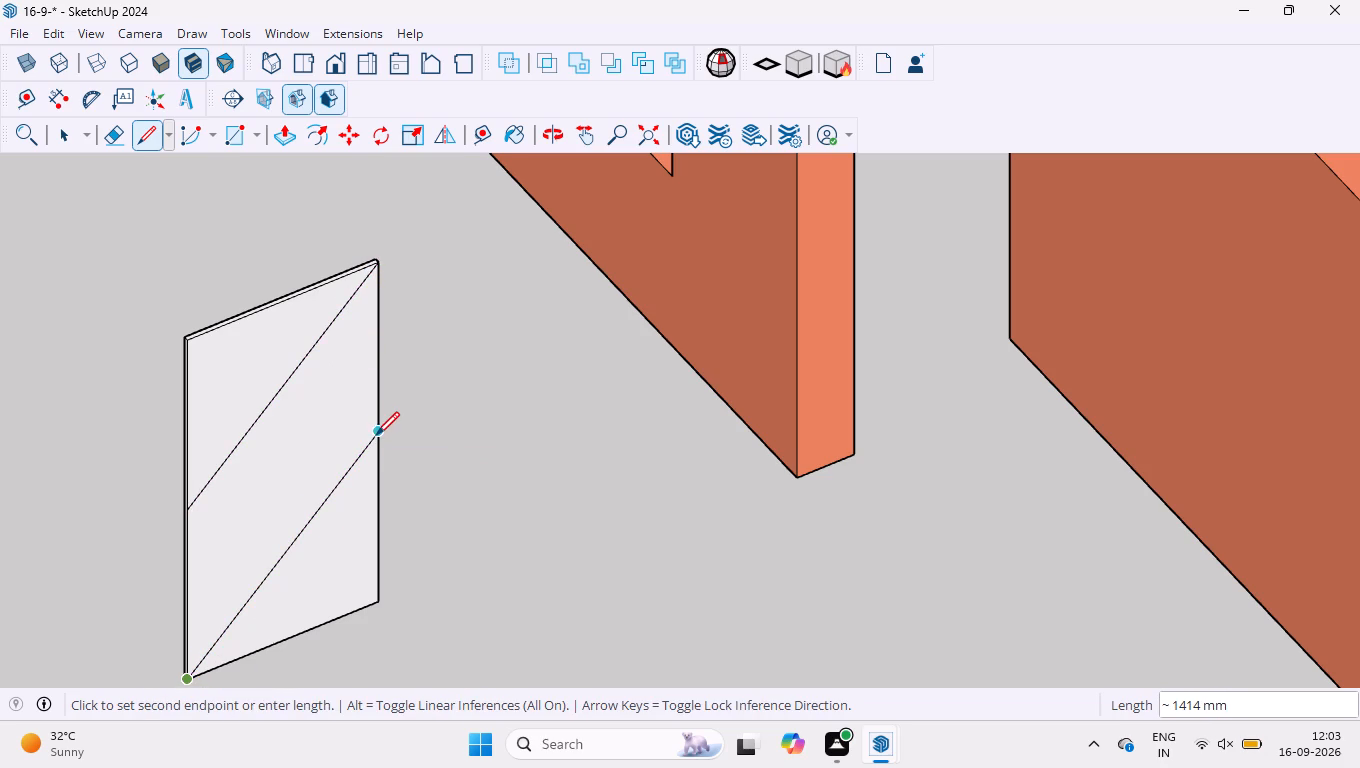
left_click(376, 435)
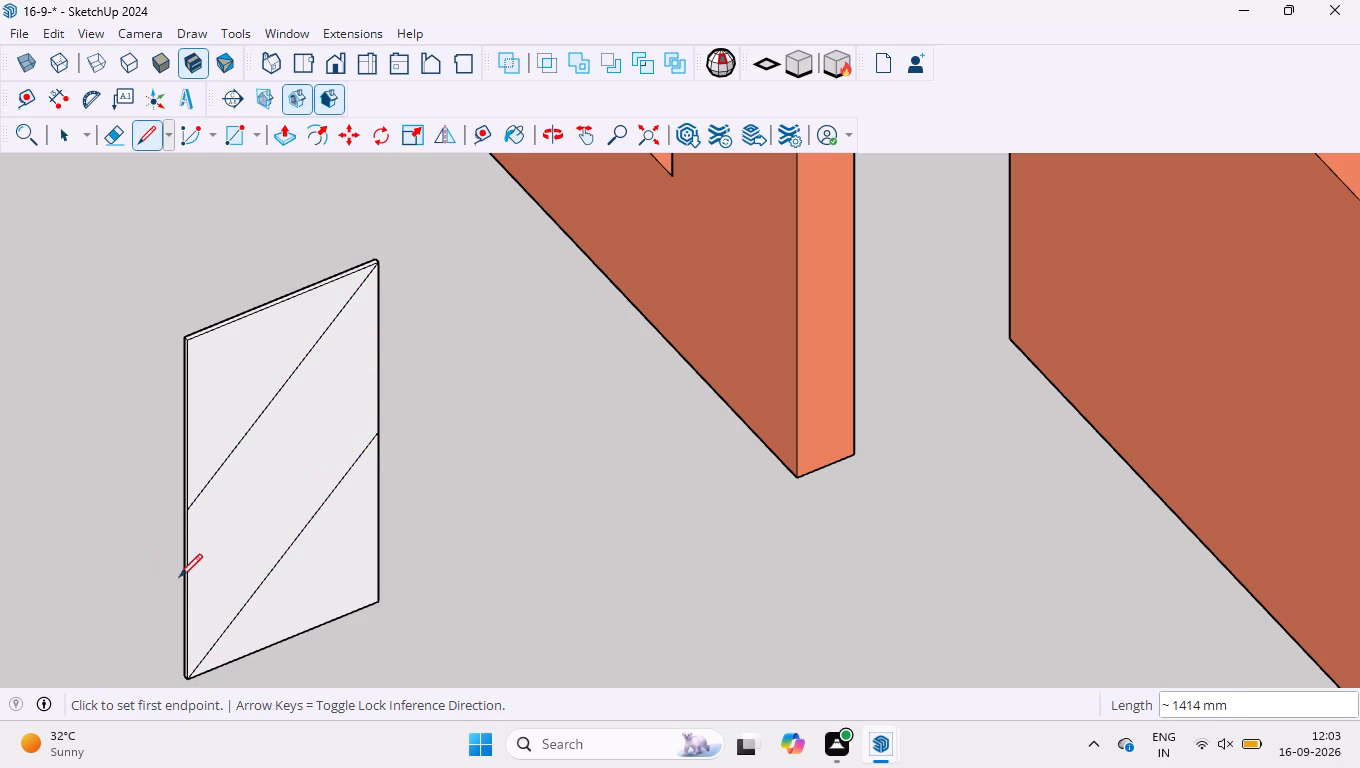
left_click(186, 593)
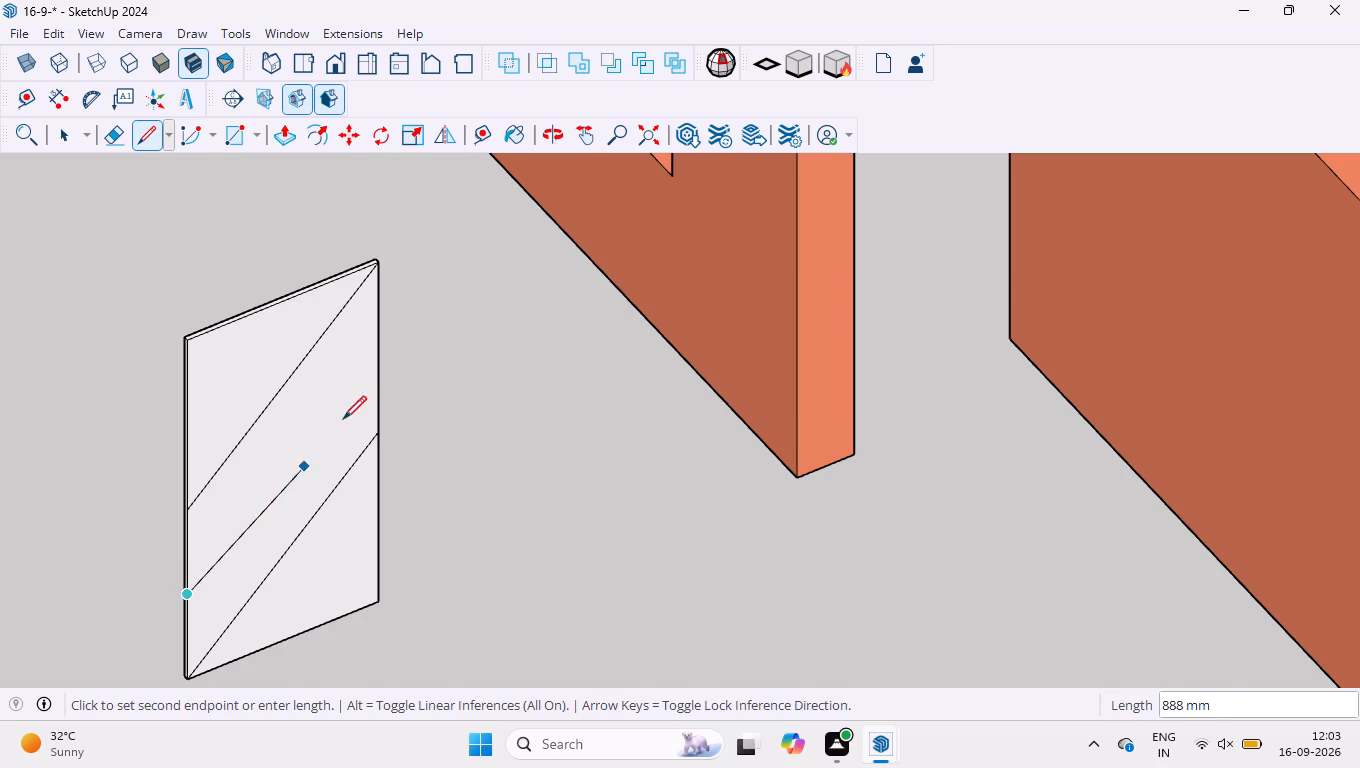
left_click(377, 354)
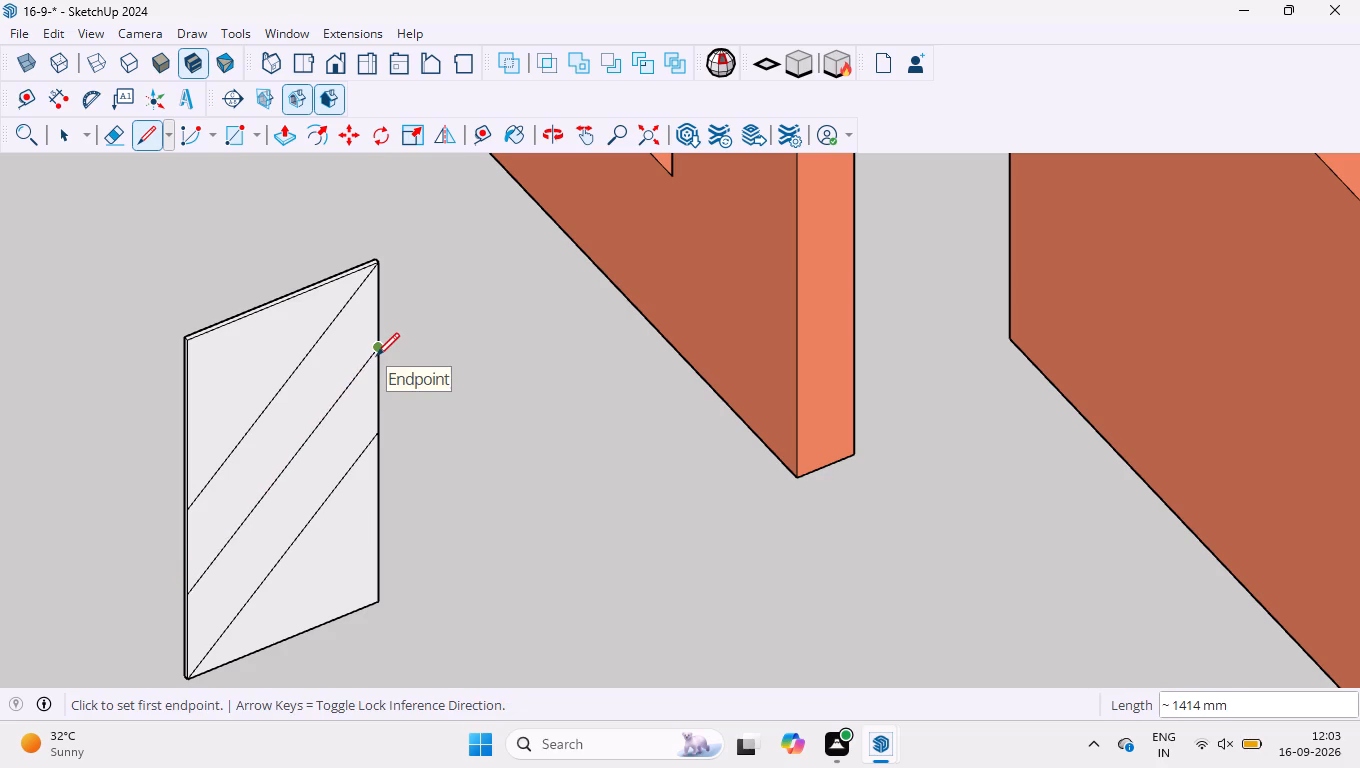
left_click(186, 345)
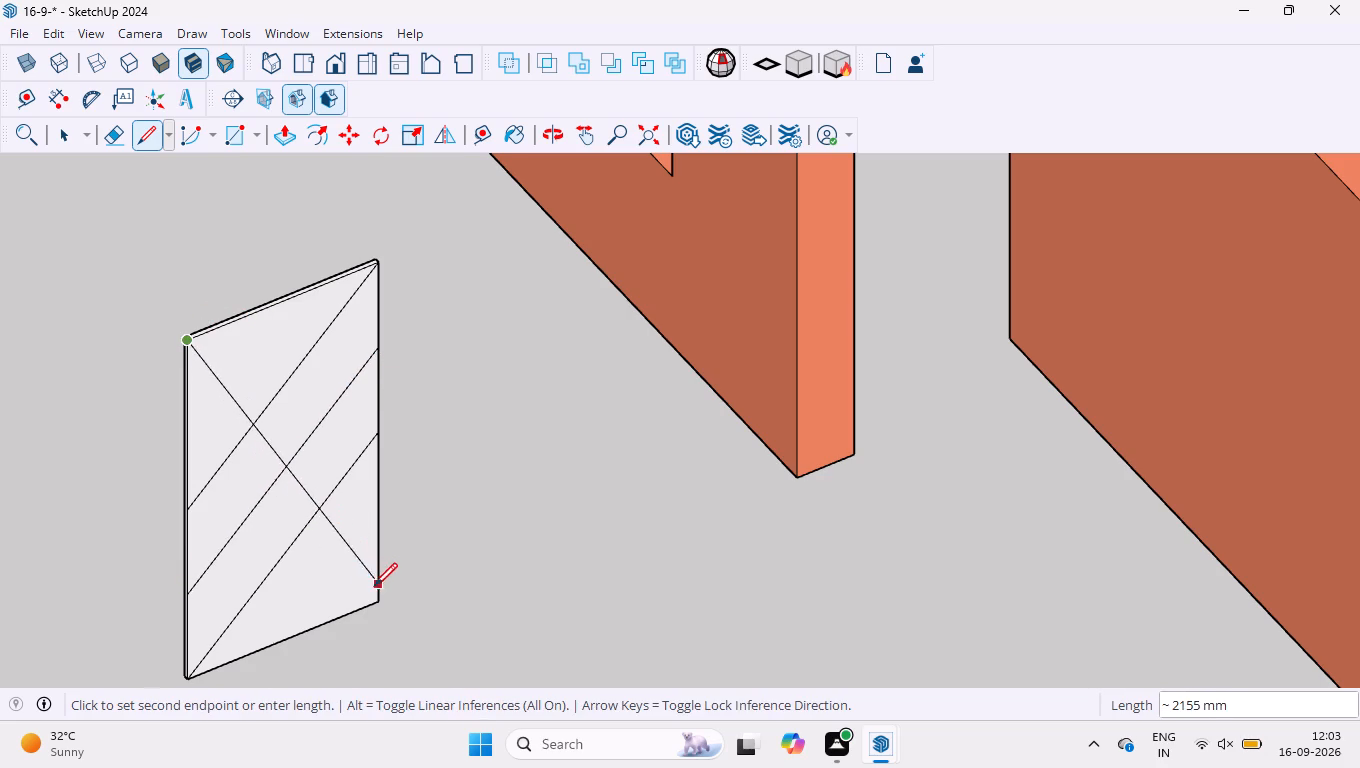
left_click(377, 603)
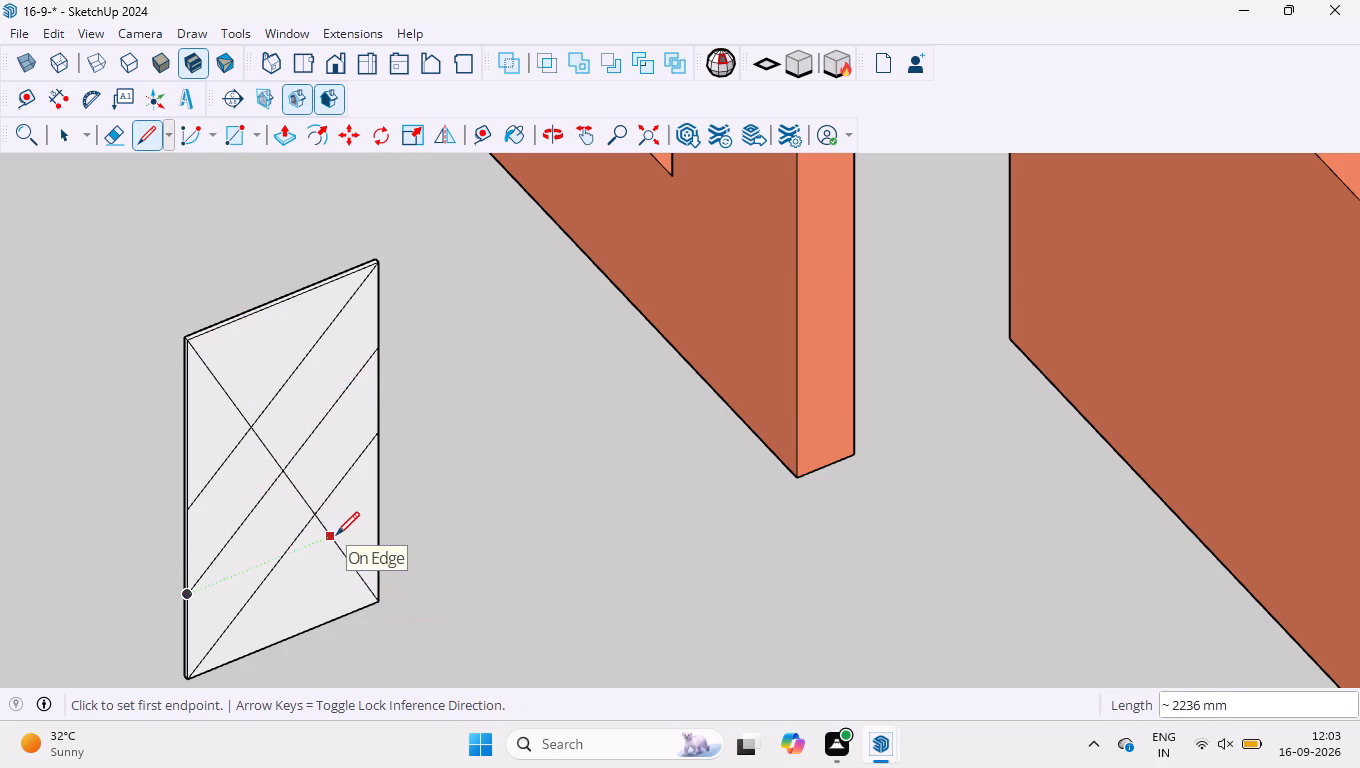
Paint every section of the door's patterned front face with the Wood Cherry Original material.
left_click(506, 138)
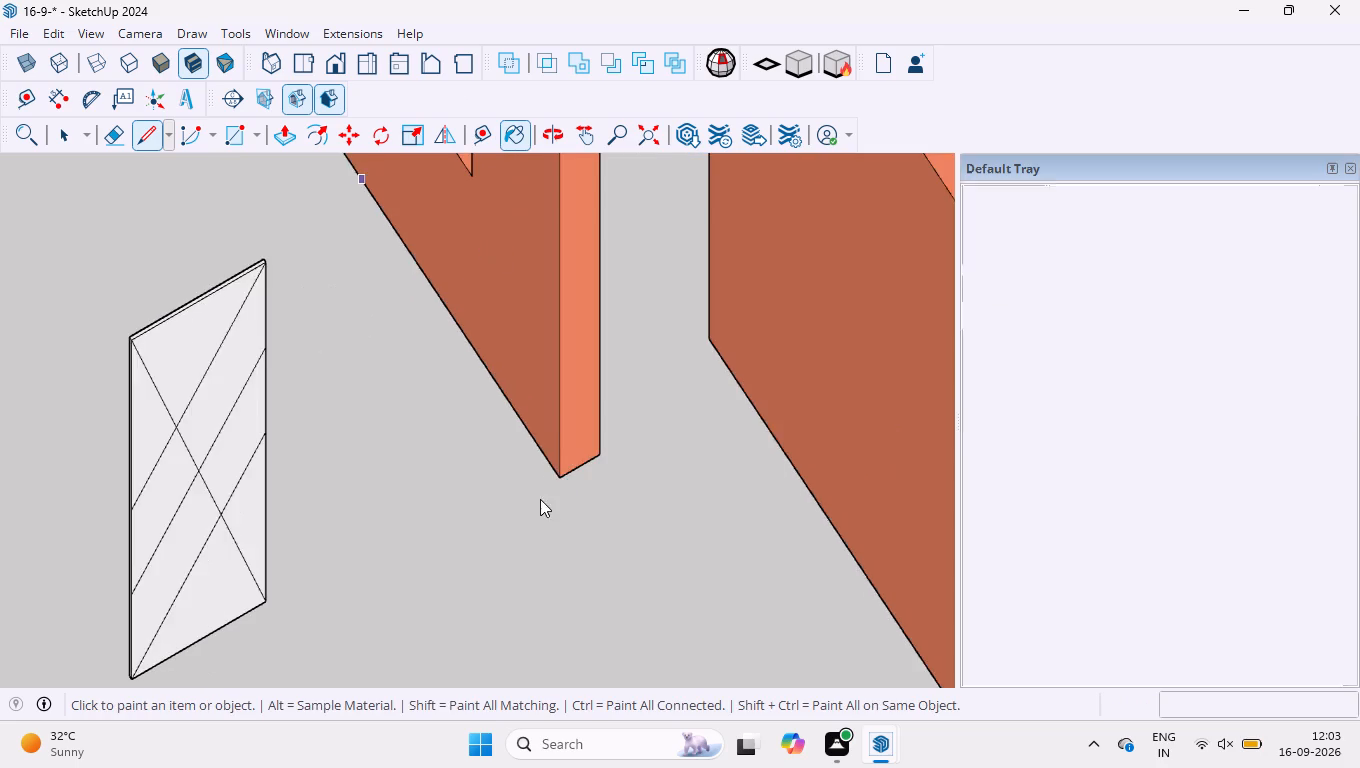
scroll(526, 456, "down", 4)
scroll(36, 524, "up", 4)
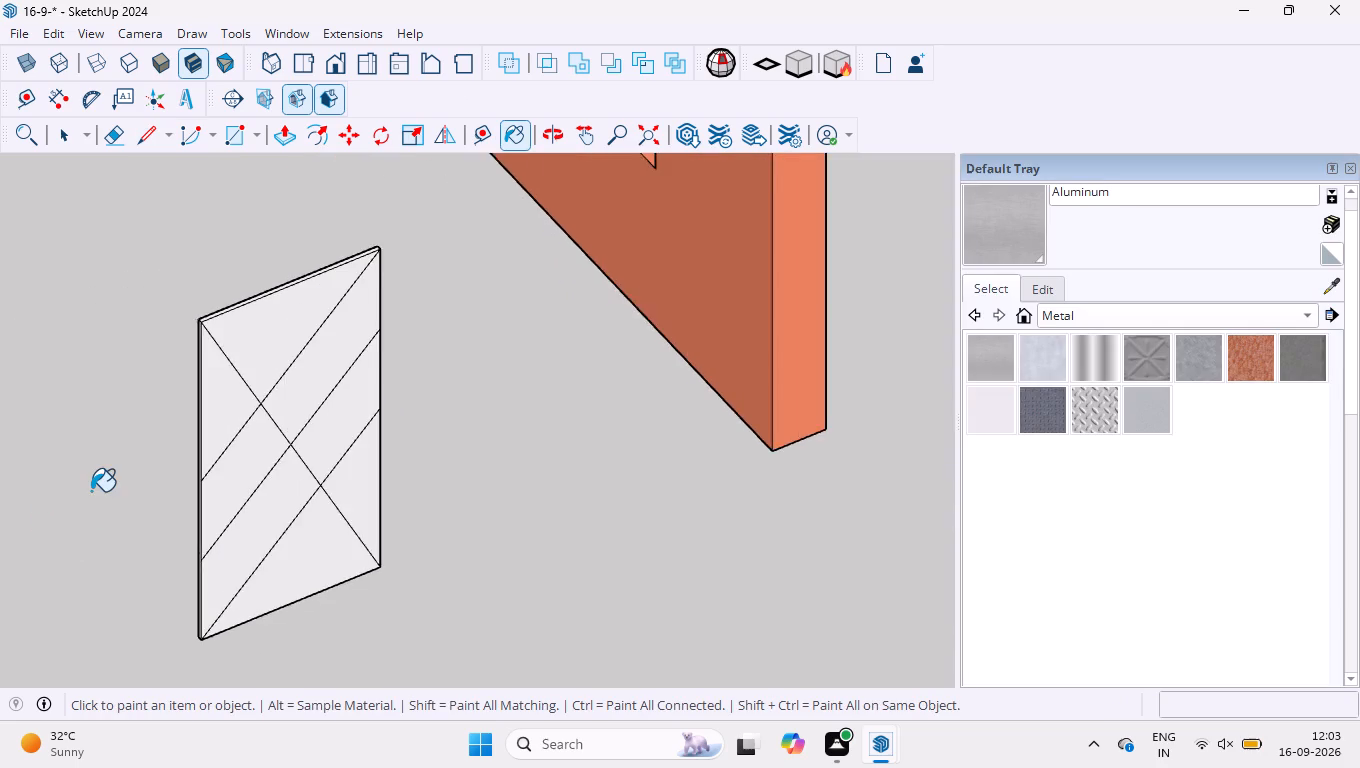
scroll(91, 491, "up", 1)
left_click(1063, 321)
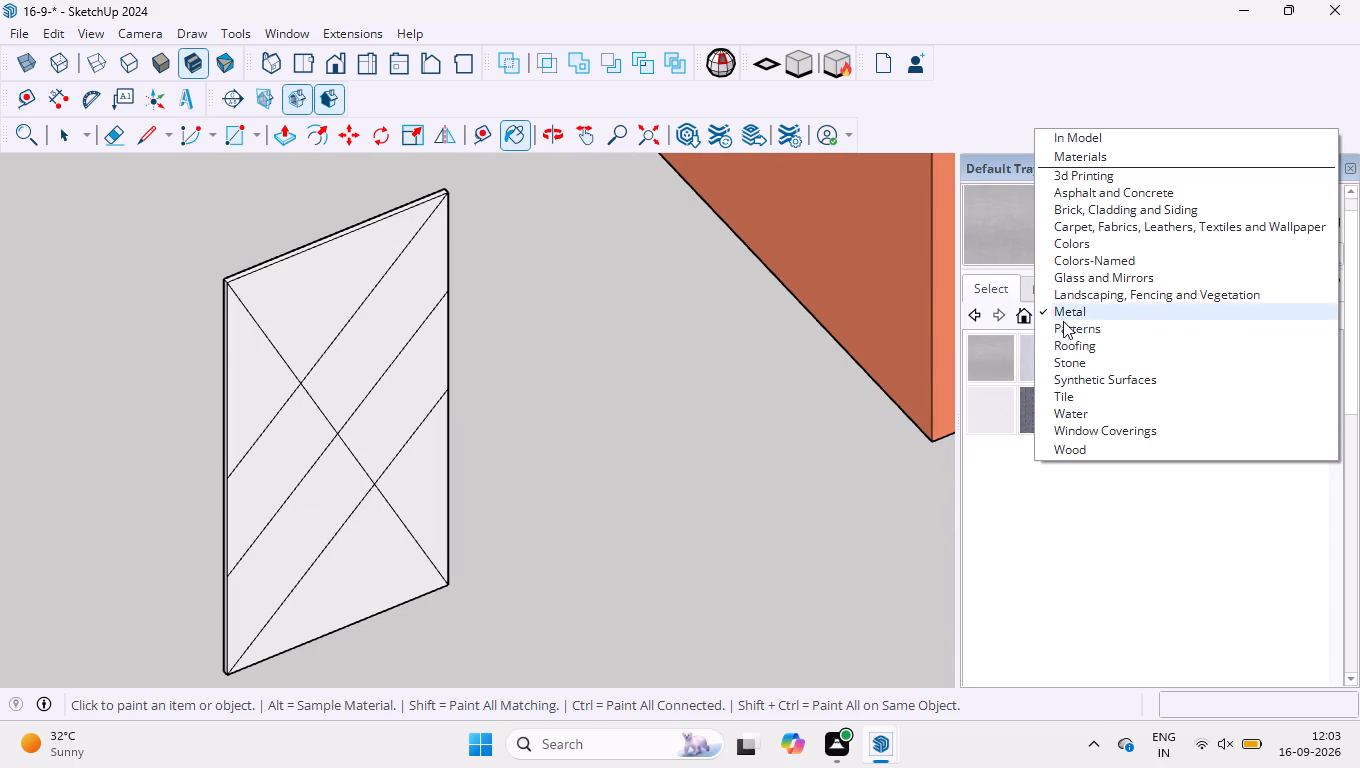
left_click(1085, 449)
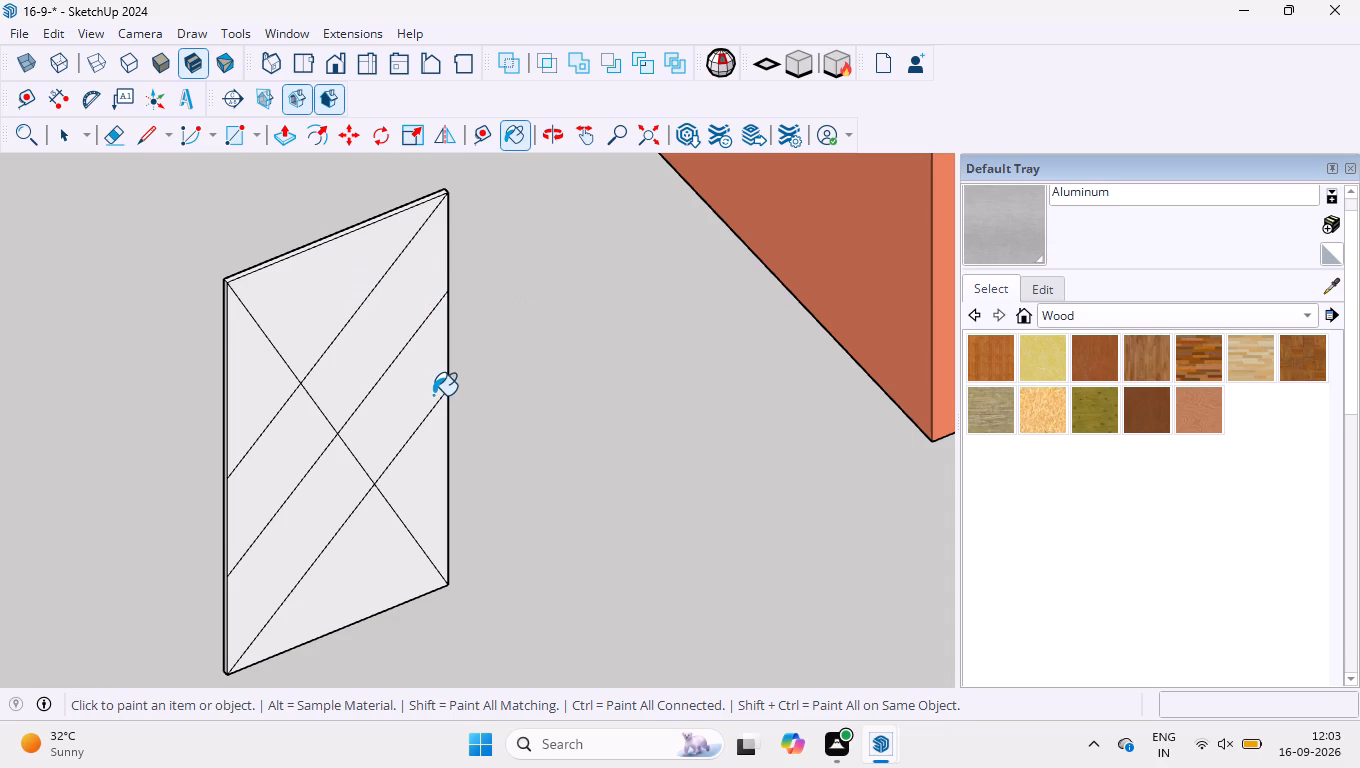
scroll(434, 394, "down", 1)
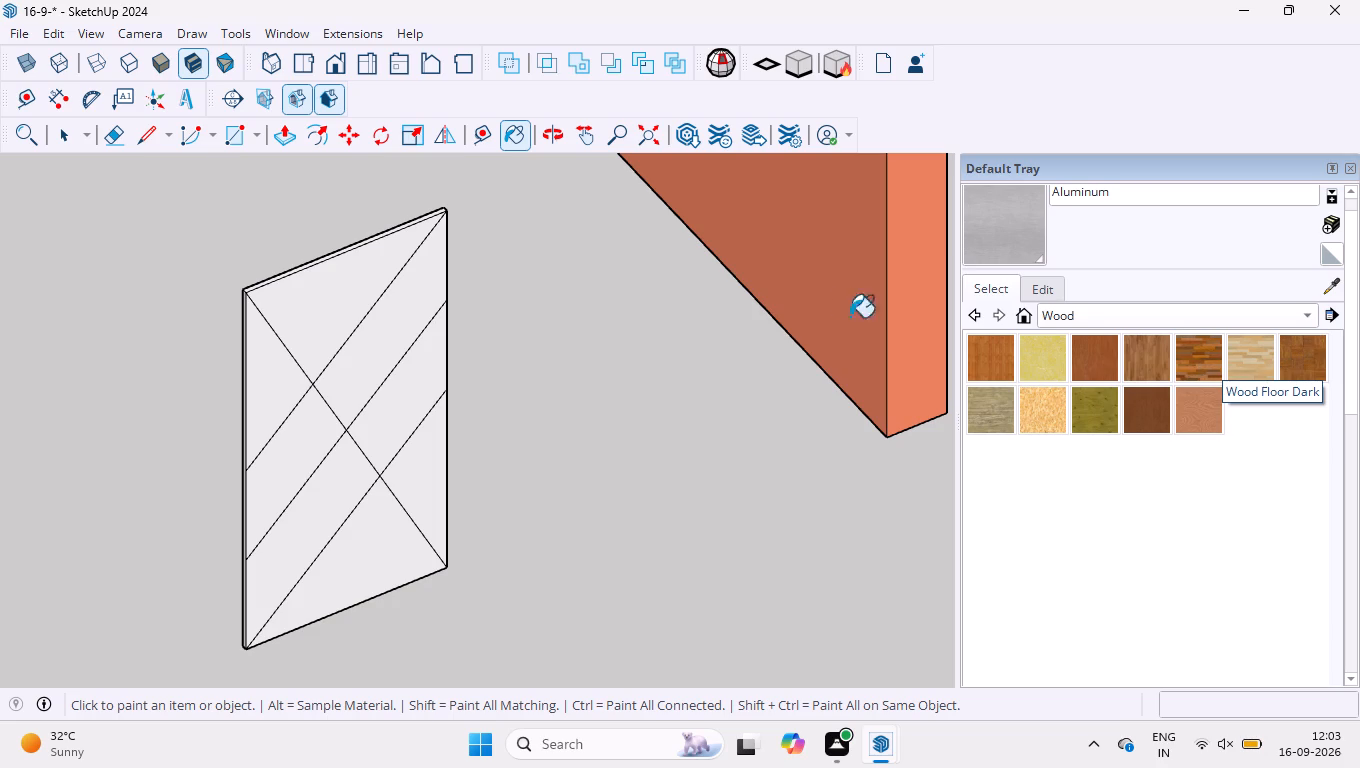
key("space")
left_click_drag(200, 224, 408, 561)
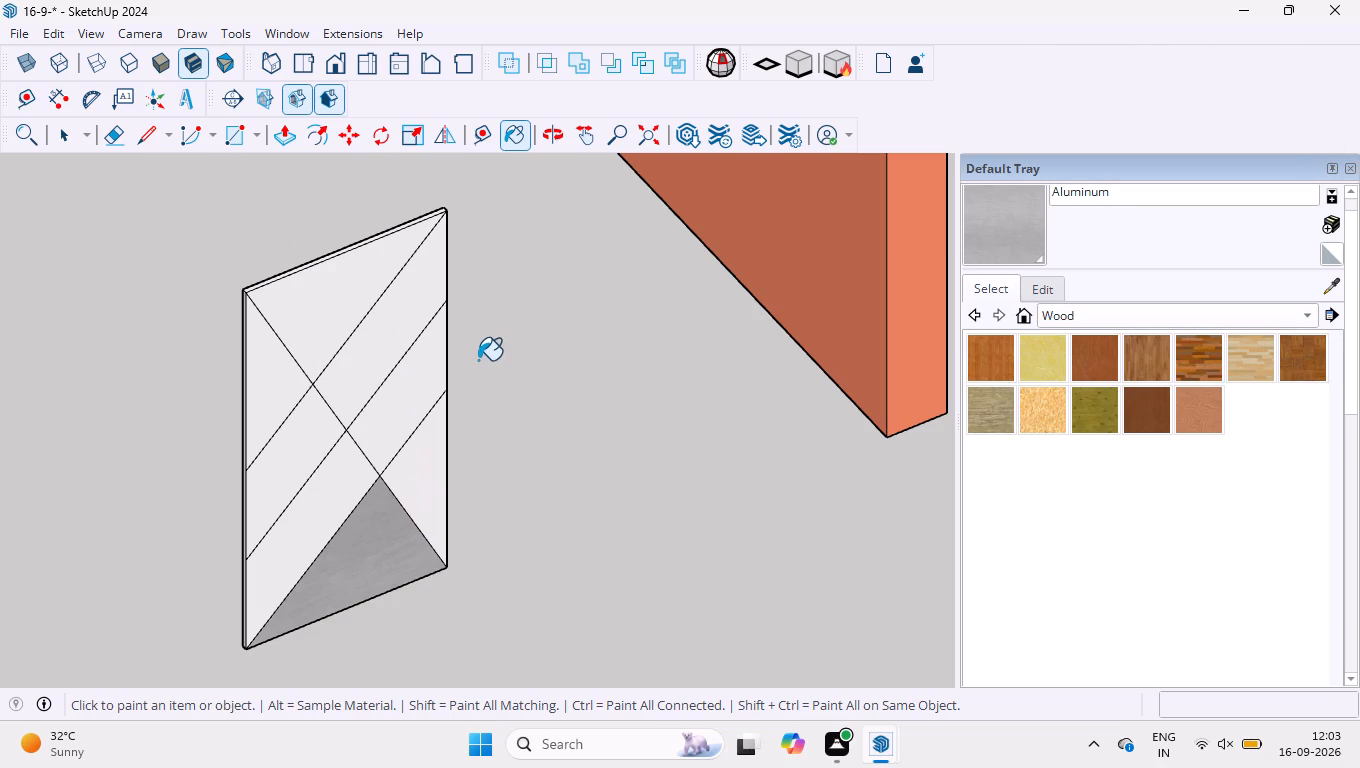
left_click(1093, 357)
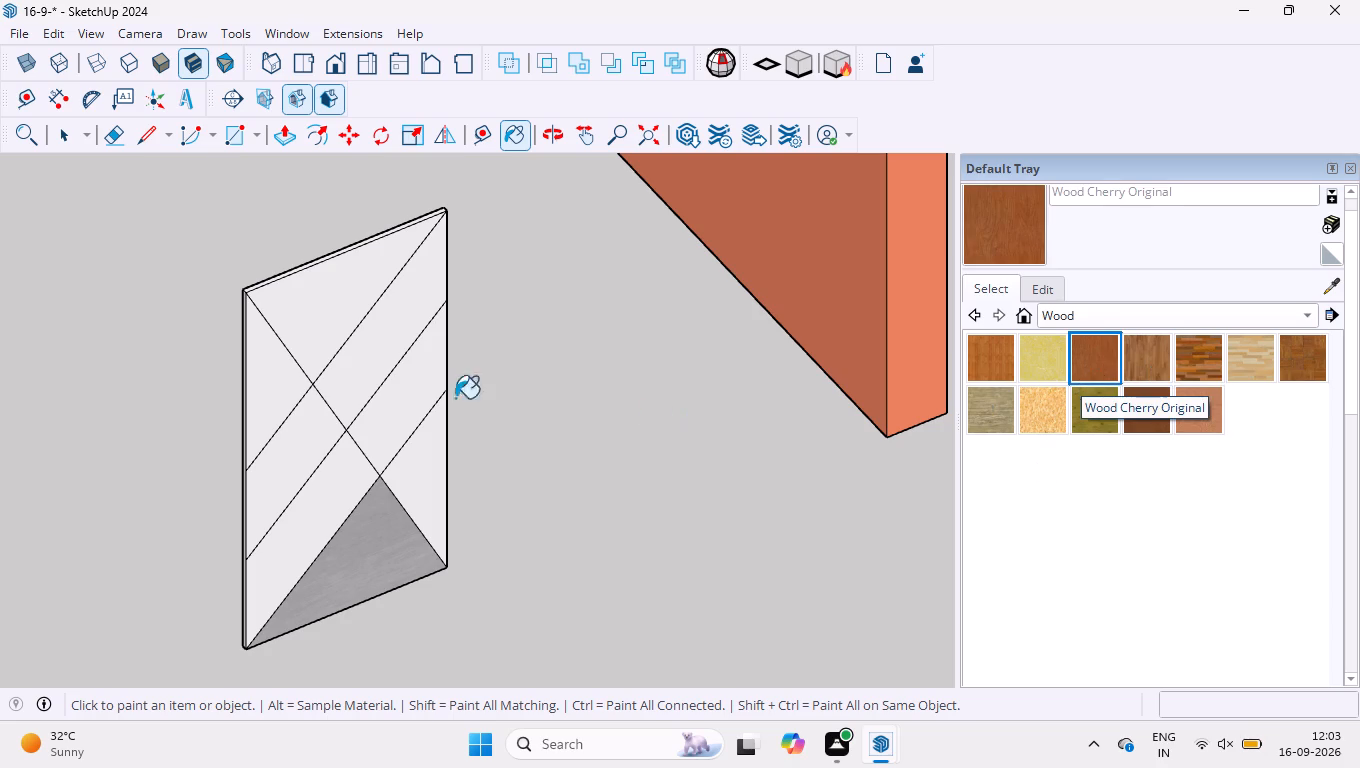
left_click(322, 308)
left_click(344, 368)
left_click(262, 374)
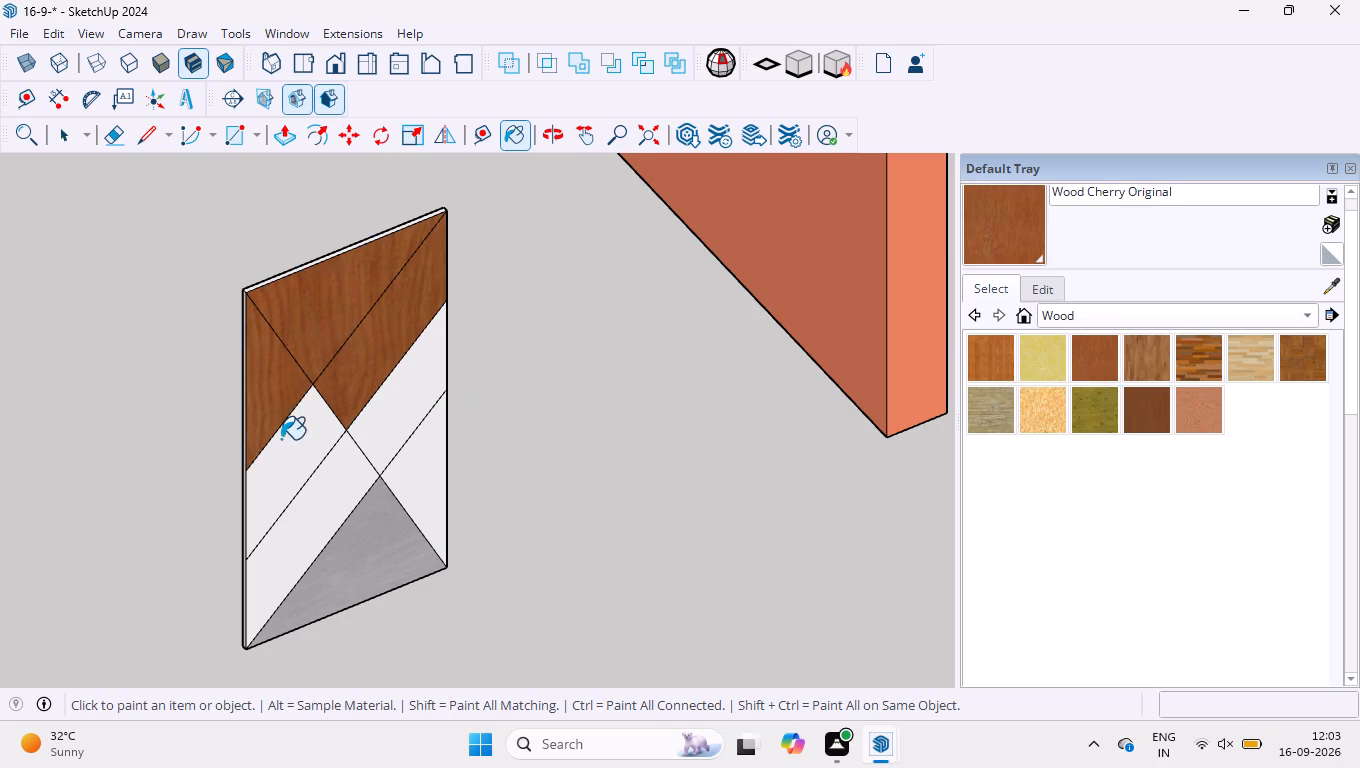
left_click(281, 439)
left_click(299, 490)
left_click(334, 507)
left_click(423, 438)
left_click(386, 404)
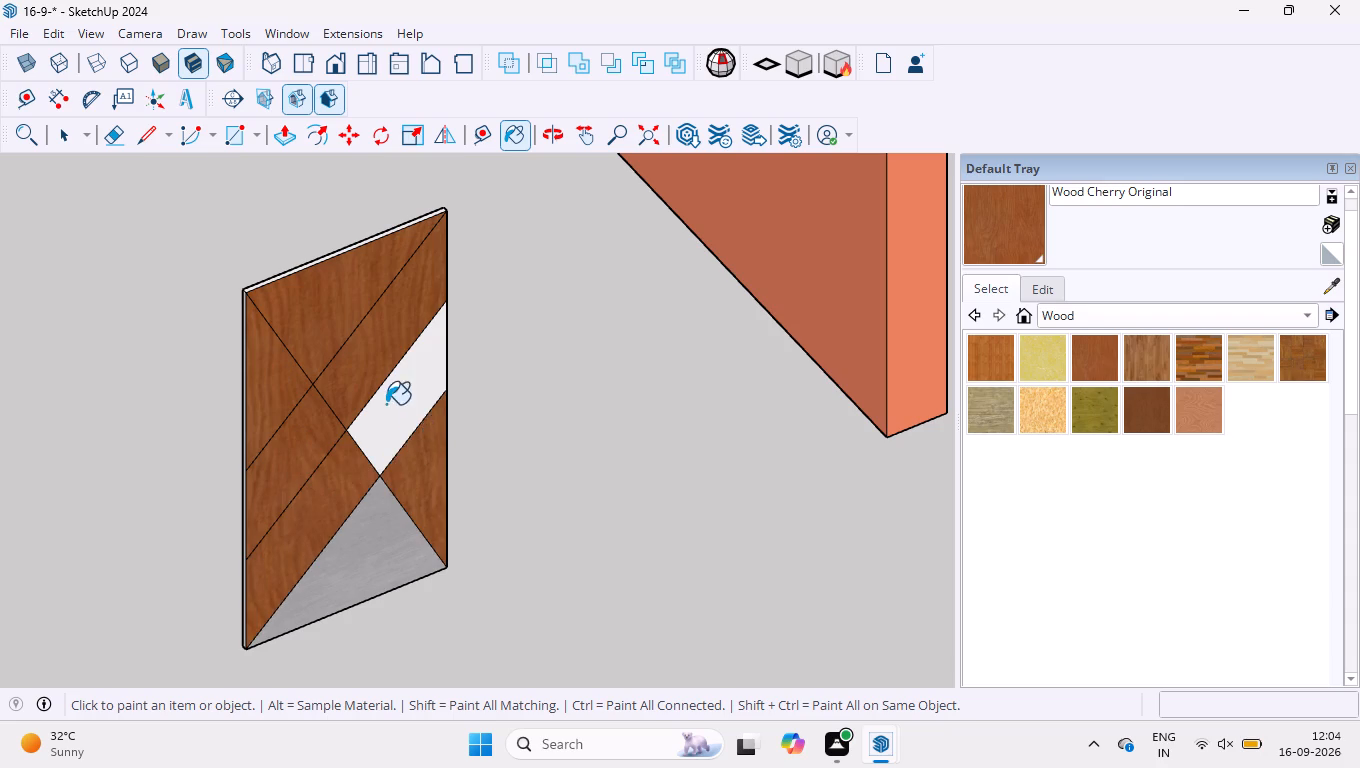
left_click(360, 569)
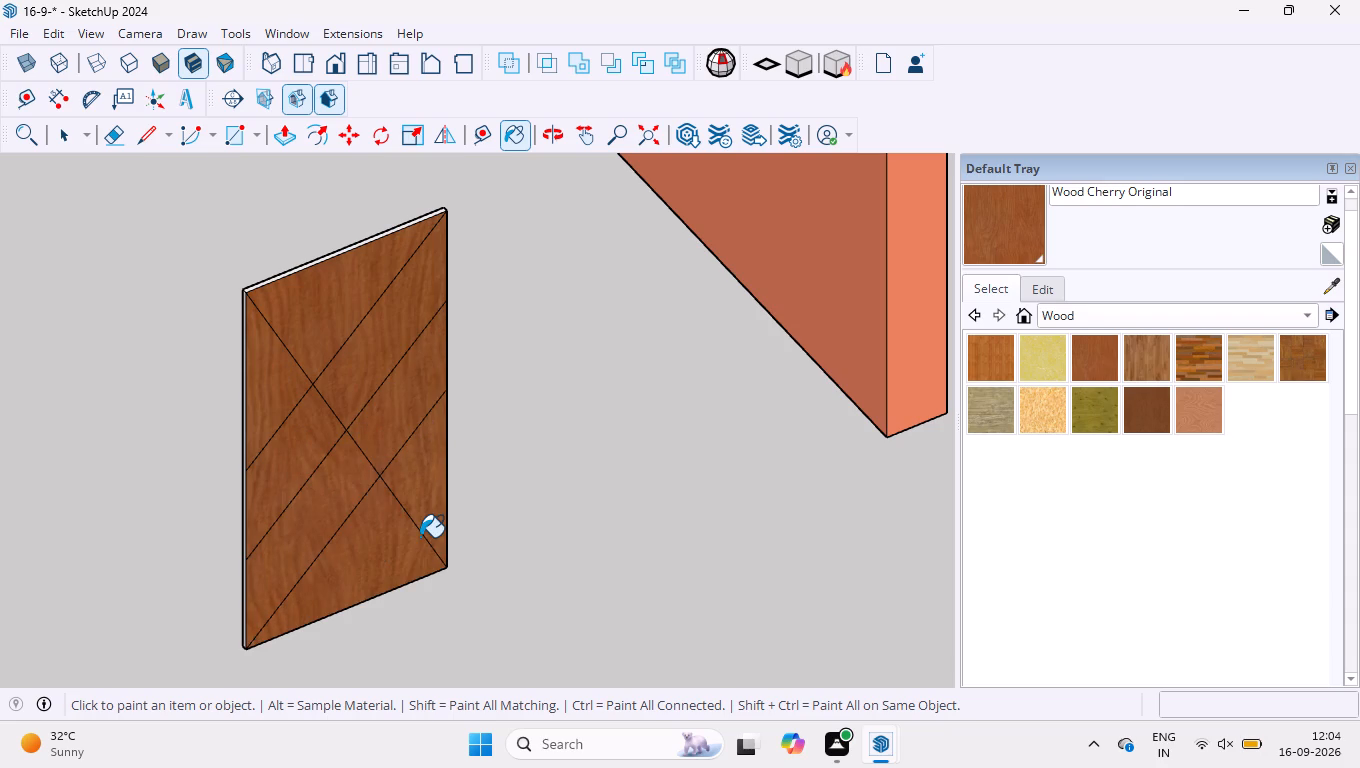
Paint the door's back face, one vertical side edge and its top edge with Wood Cherry Original.
middle_click_drag(225, 421, 393, 490)
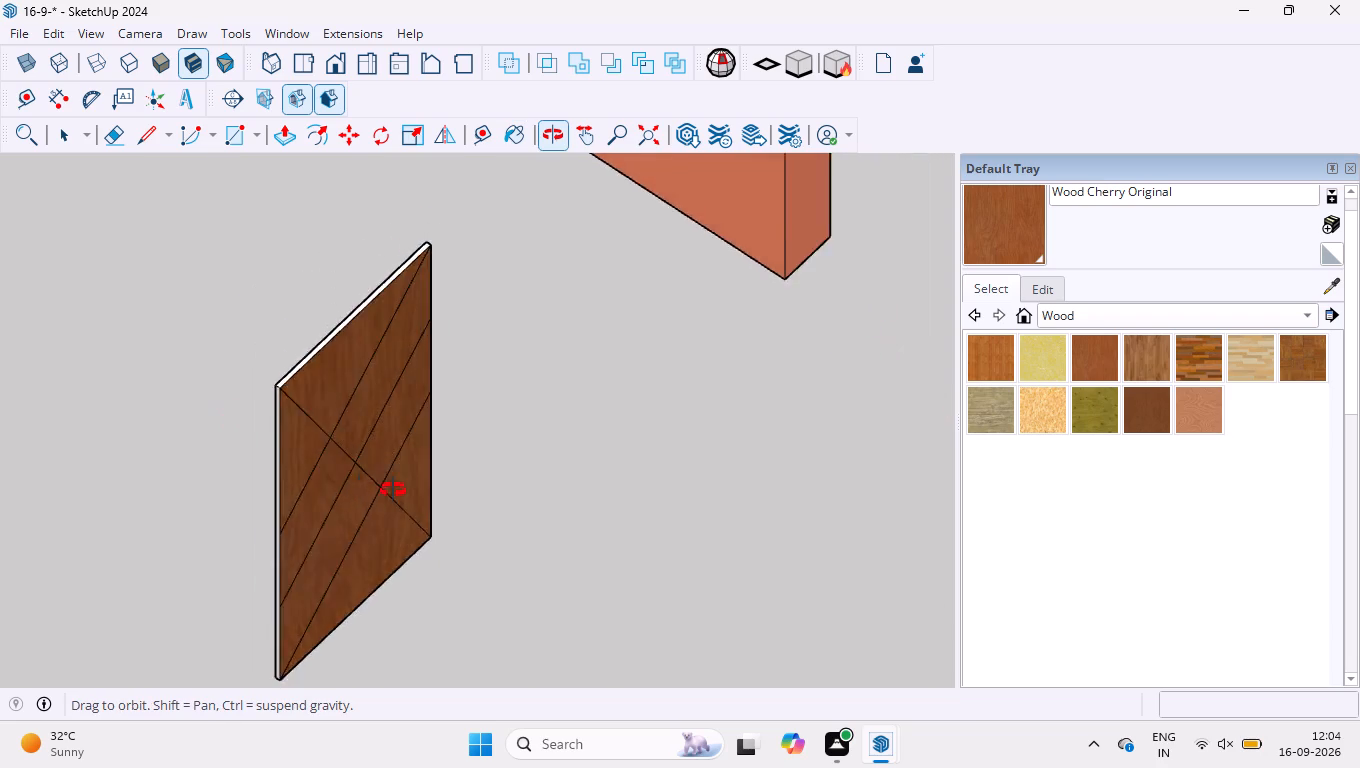
middle_click_drag(393, 490, 835, 439)
left_click(552, 499)
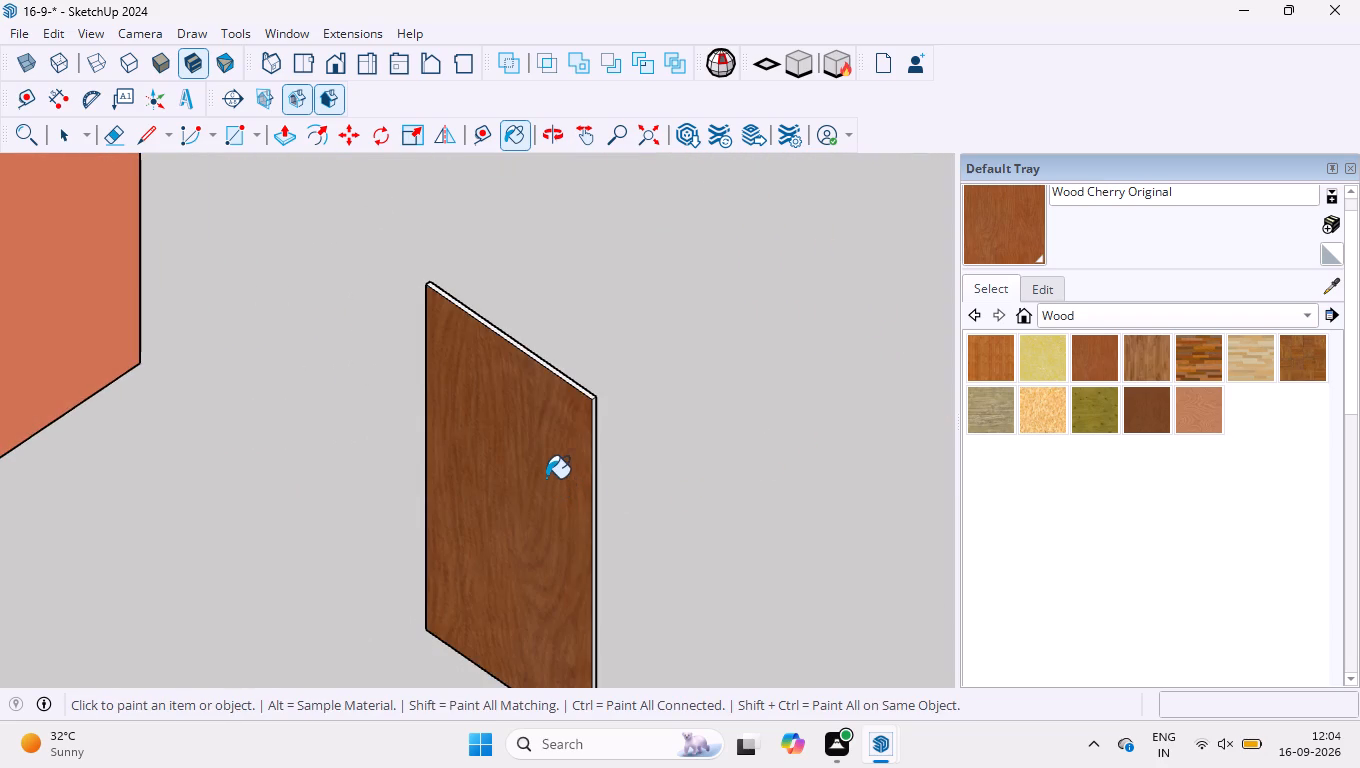
scroll(553, 403, "up", 6)
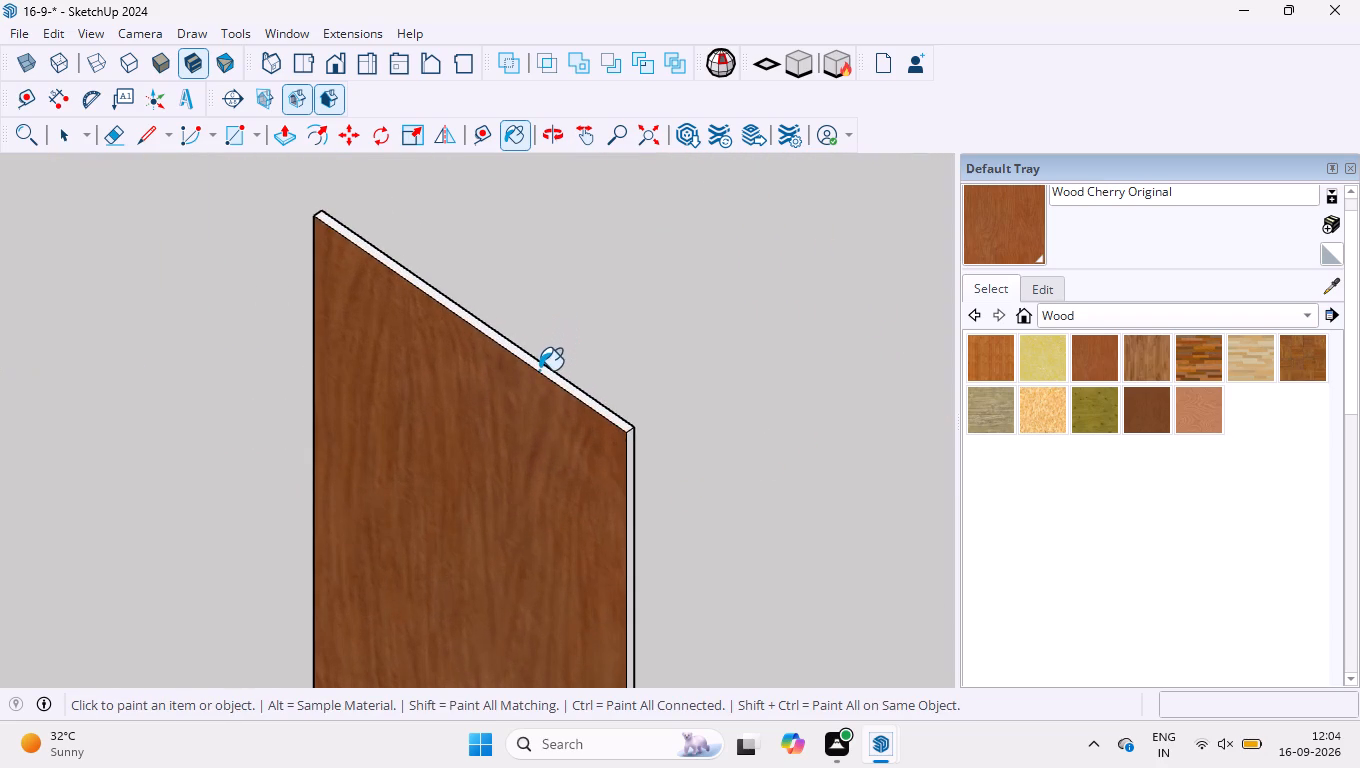
left_click(539, 370)
left_click(631, 481)
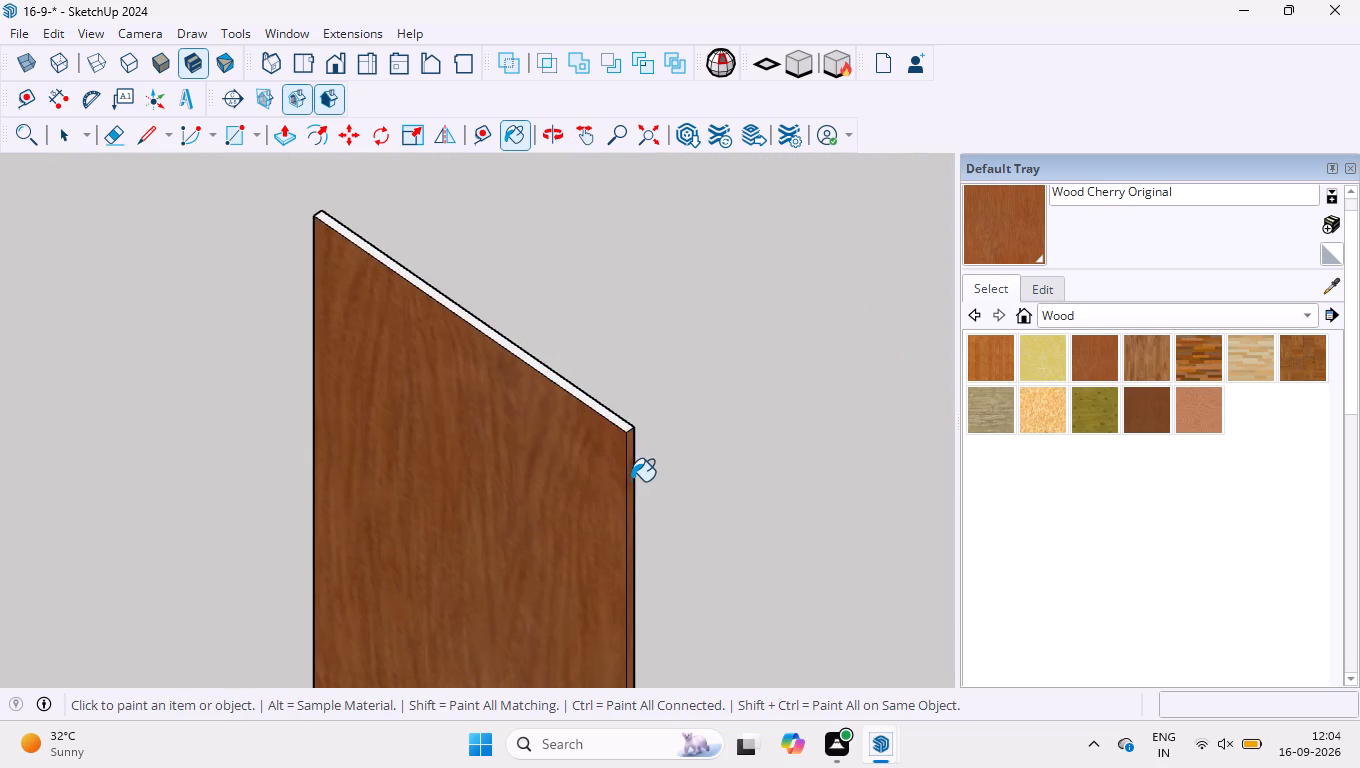
left_click(600, 414)
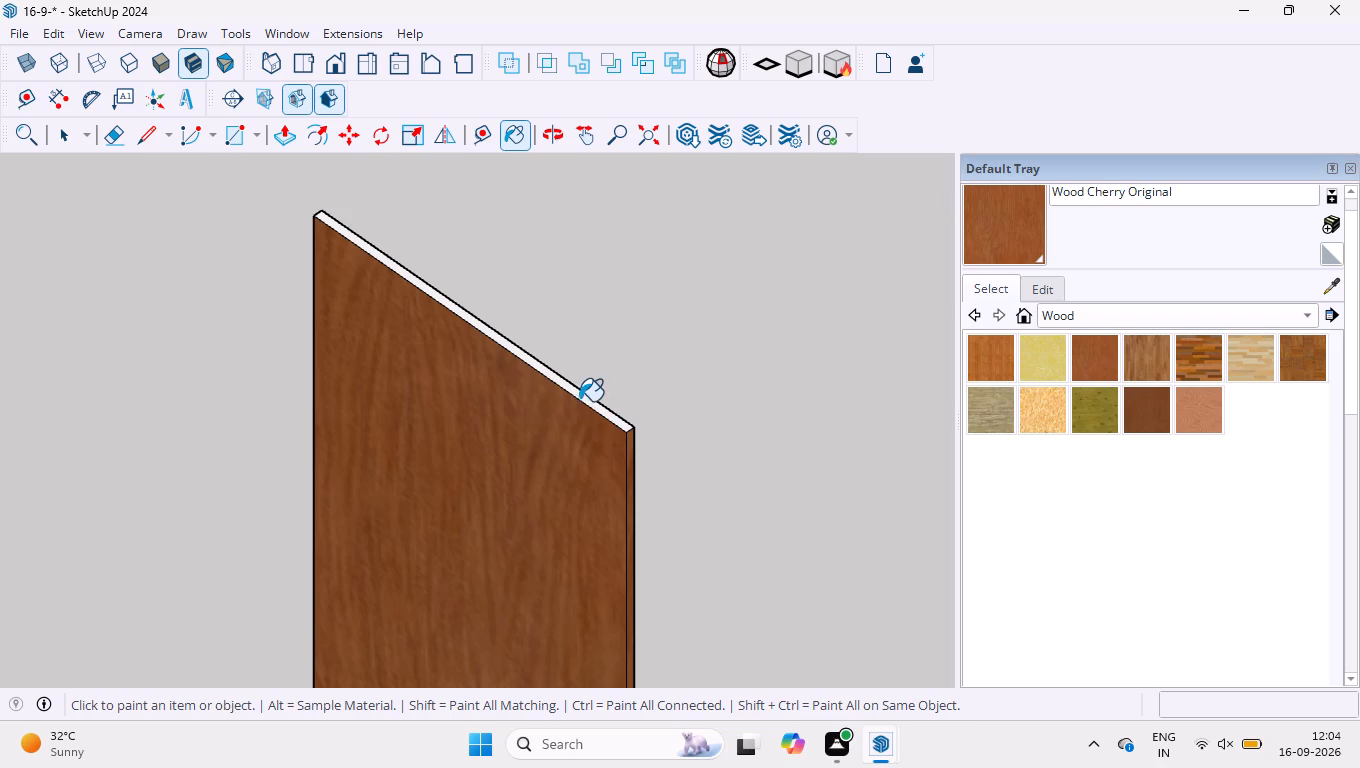
left_click(580, 398)
left_click(580, 398)
scroll(580, 398, "up", 9)
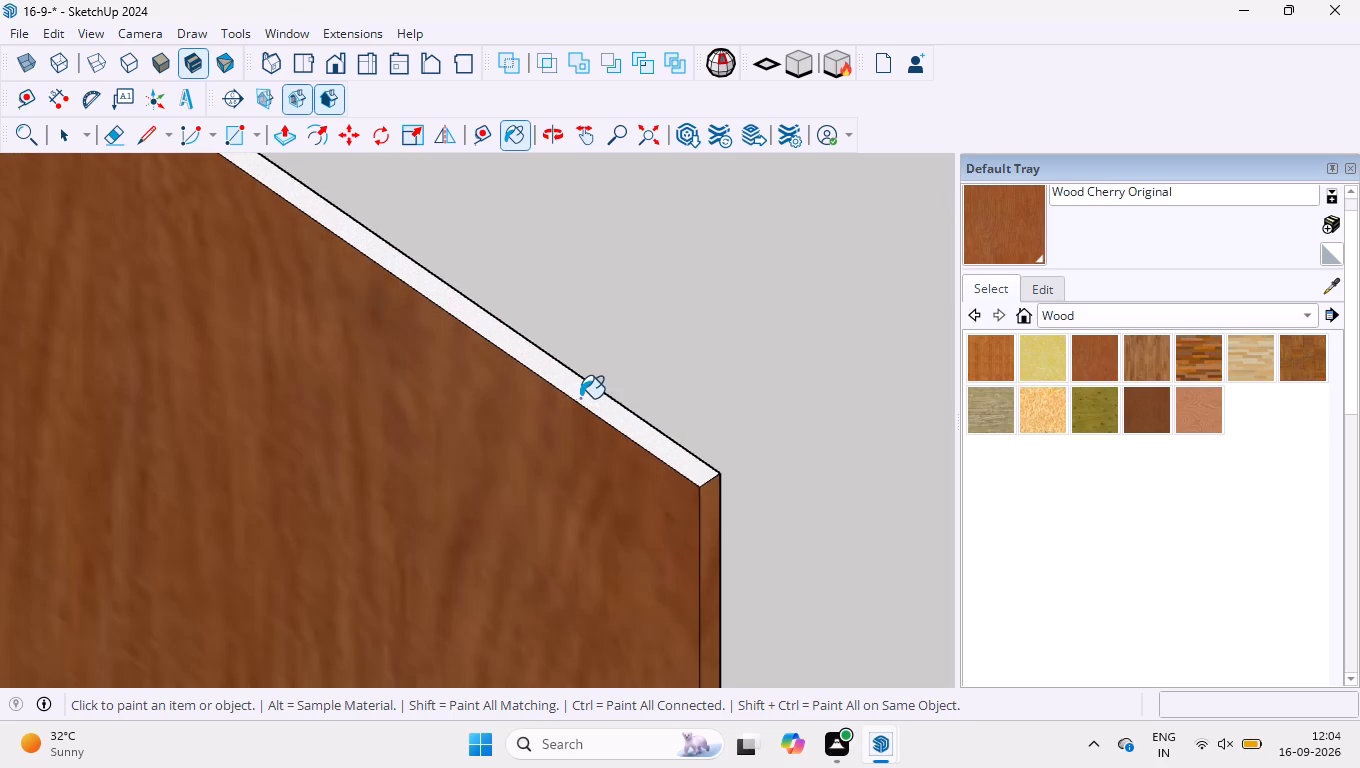
left_click(580, 398)
Paint the door's bottom edge with Wood Cherry Original.
scroll(580, 399, "down", 9)
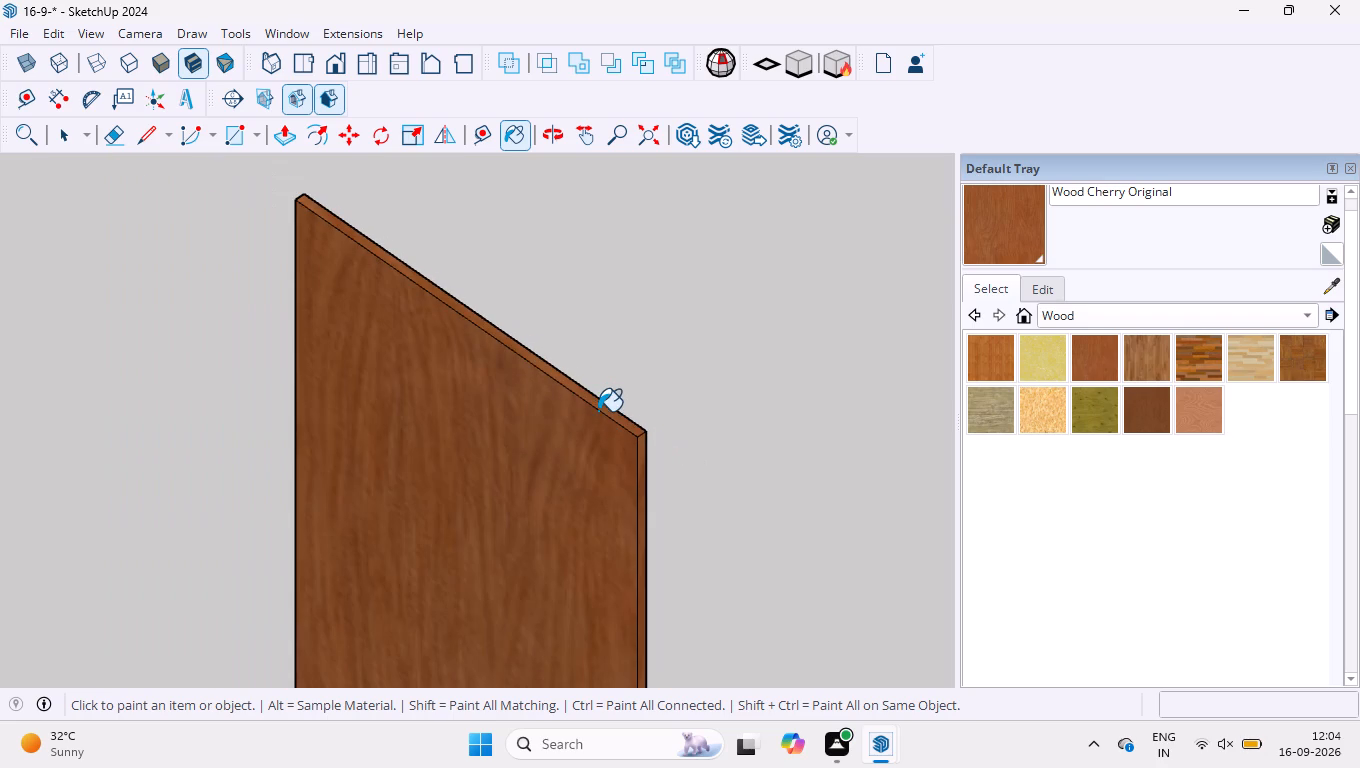
scroll(586, 411, "down", 15)
middle_click_drag(458, 443, 733, 526)
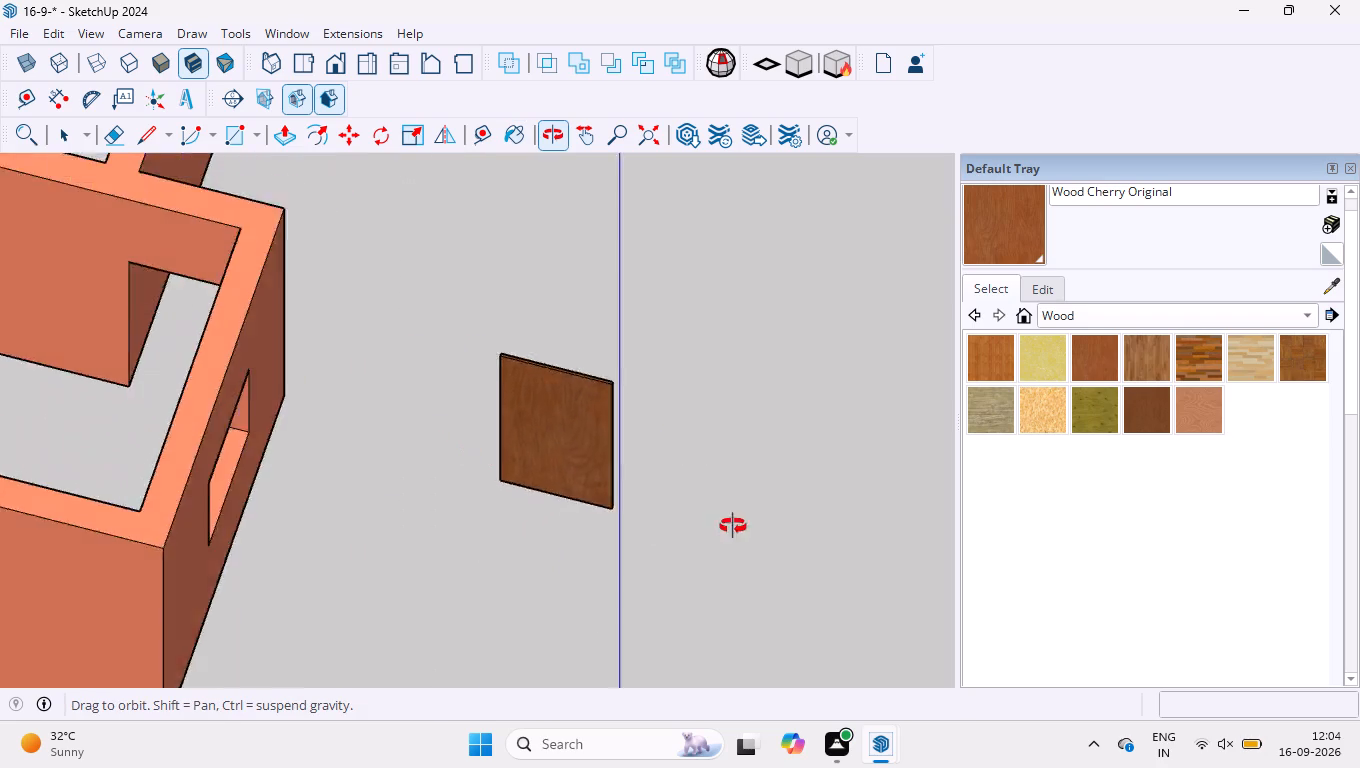
middle_click_drag(733, 526, 613, 286)
scroll(585, 564, "up", 4)
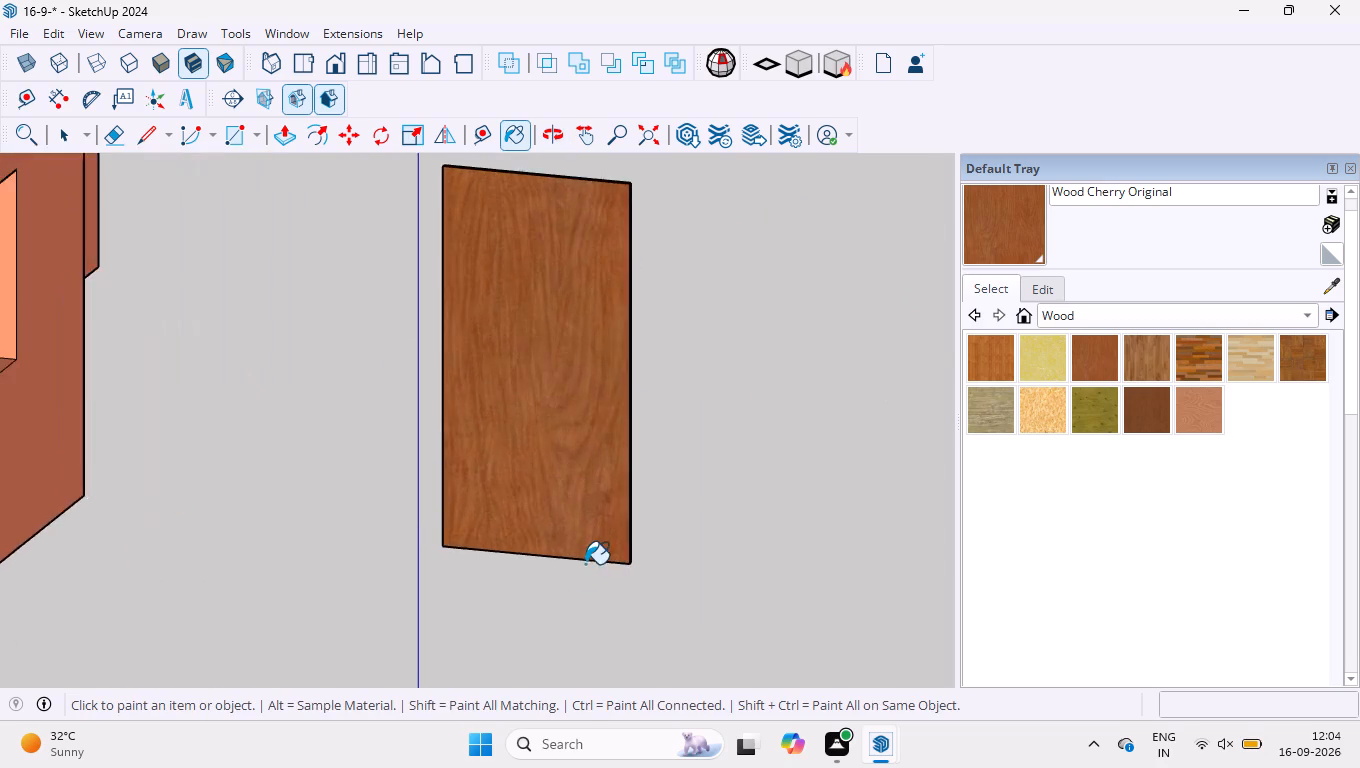
scroll(585, 564, "up", 6)
middle_click_drag(561, 589, 619, 136)
left_click(638, 484)
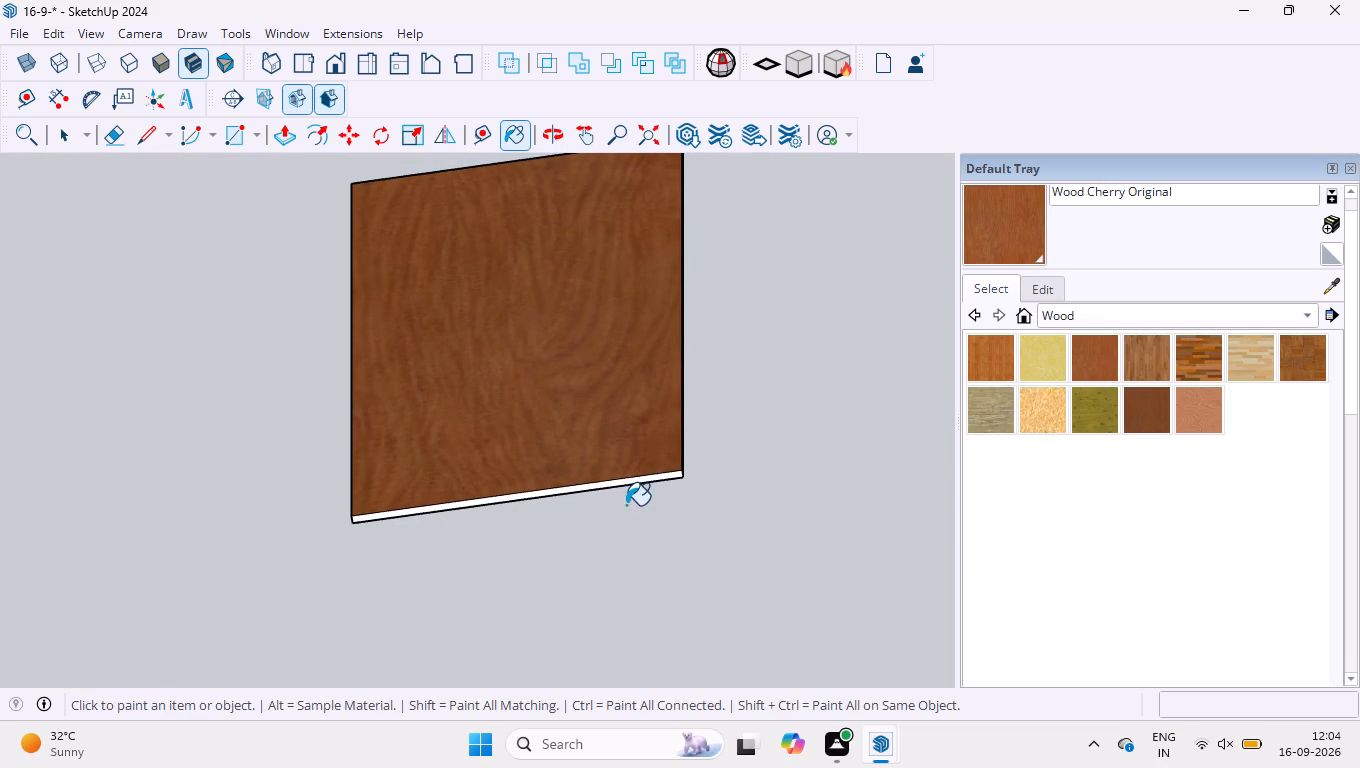
middle_click_drag(624, 505, 616, 390)
scroll(612, 390, "up", 12)
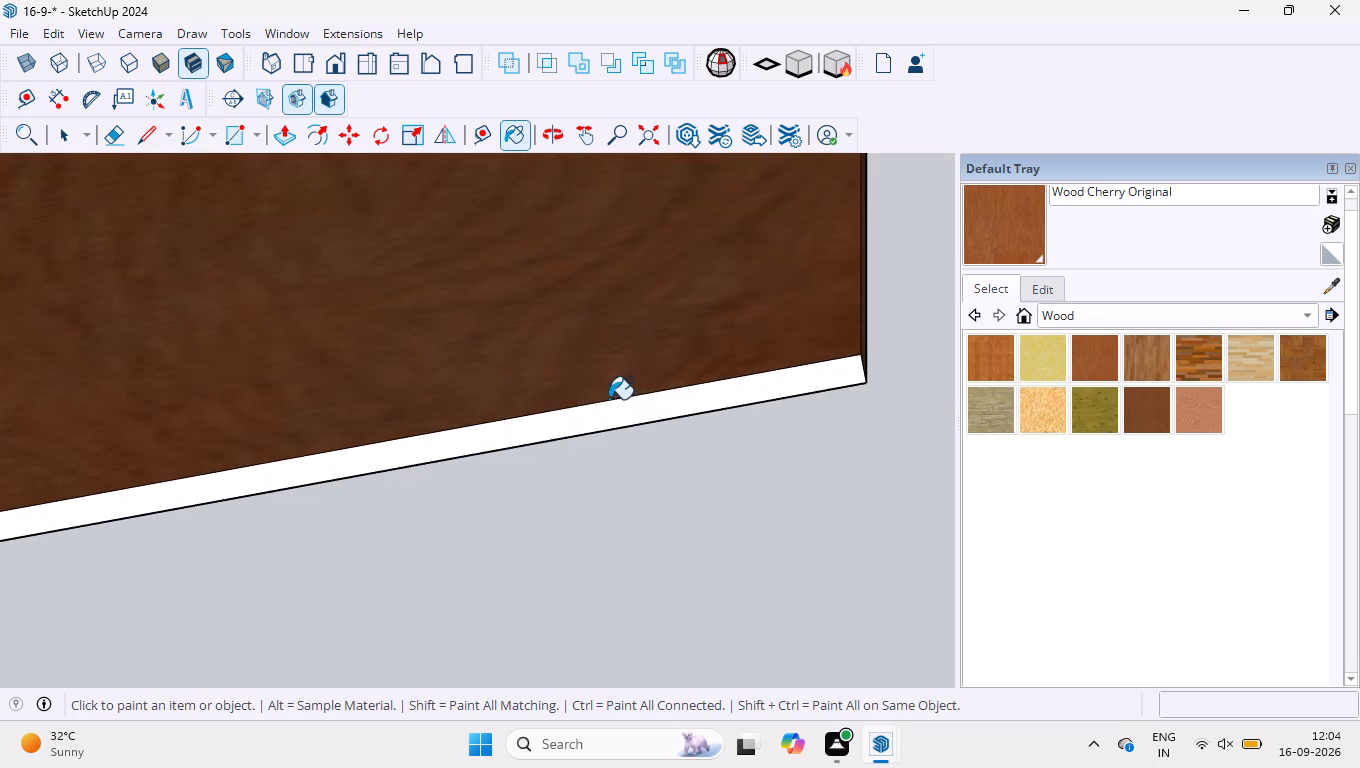
left_click(613, 425)
scroll(601, 425, "down", 17)
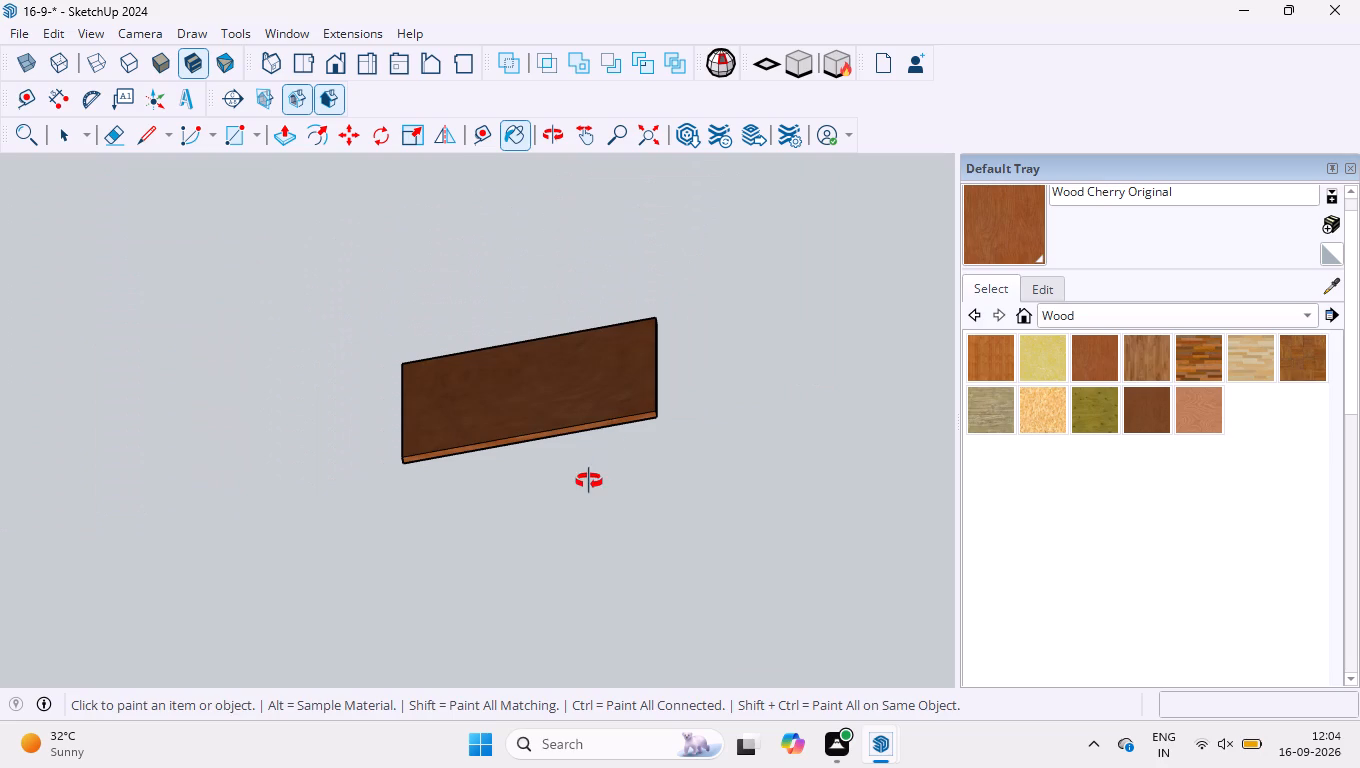
Examine the wood finish on the door's back, remaining side edge and front face.
middle_click(589, 481)
middle_click_drag(615, 430, 629, 675)
scroll(611, 469, "down", 4)
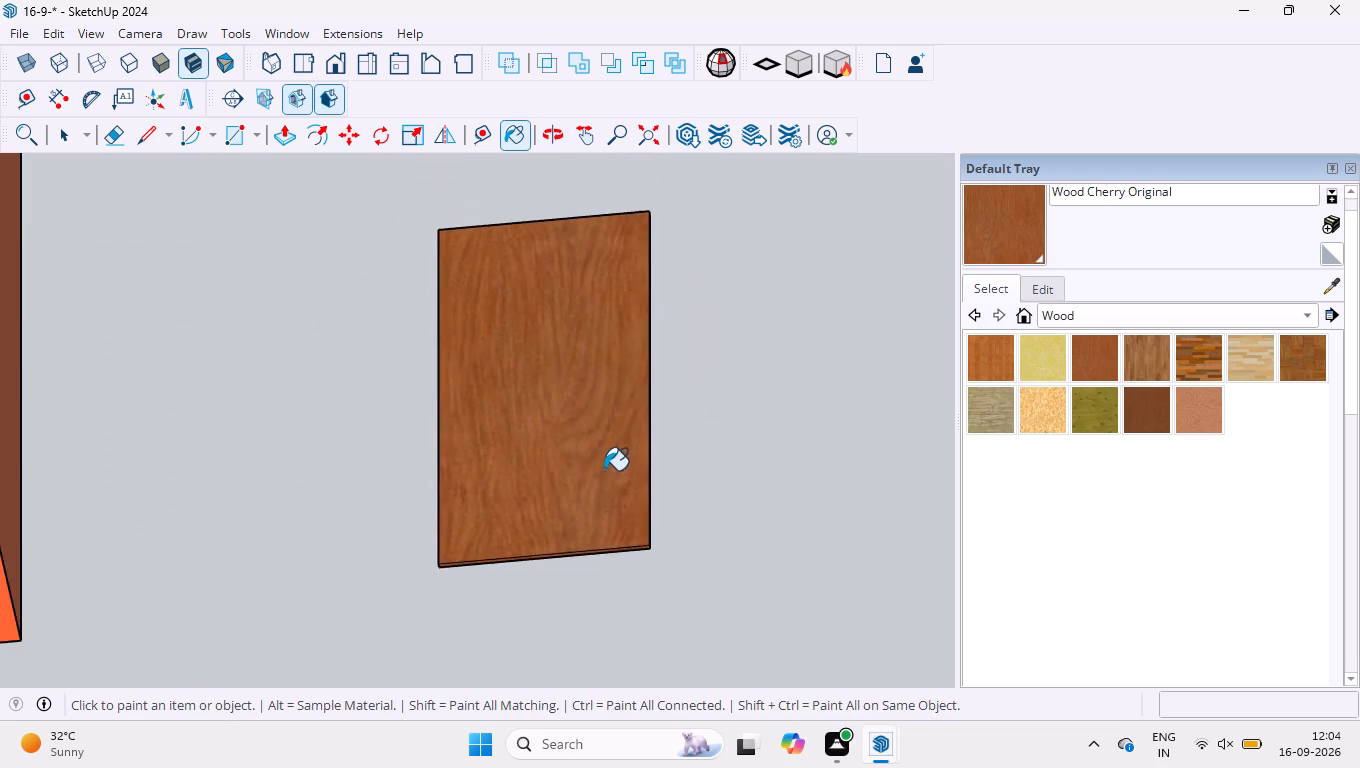
middle_click_drag(591, 422, 586, 596)
middle_click_drag(747, 439, 291, 435)
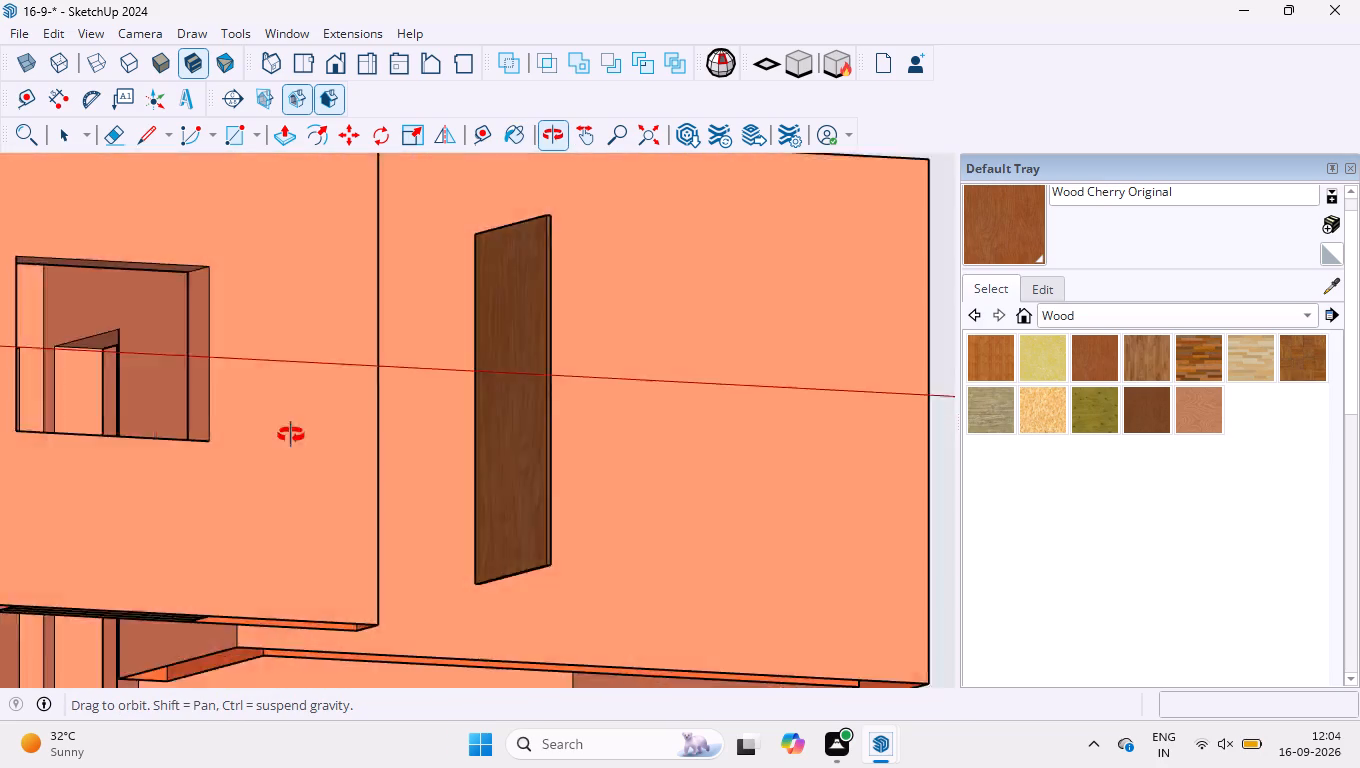
middle_click_drag(291, 435, 0, 381)
scroll(333, 351, "up", 3)
middle_click_drag(533, 426, 449, 459)
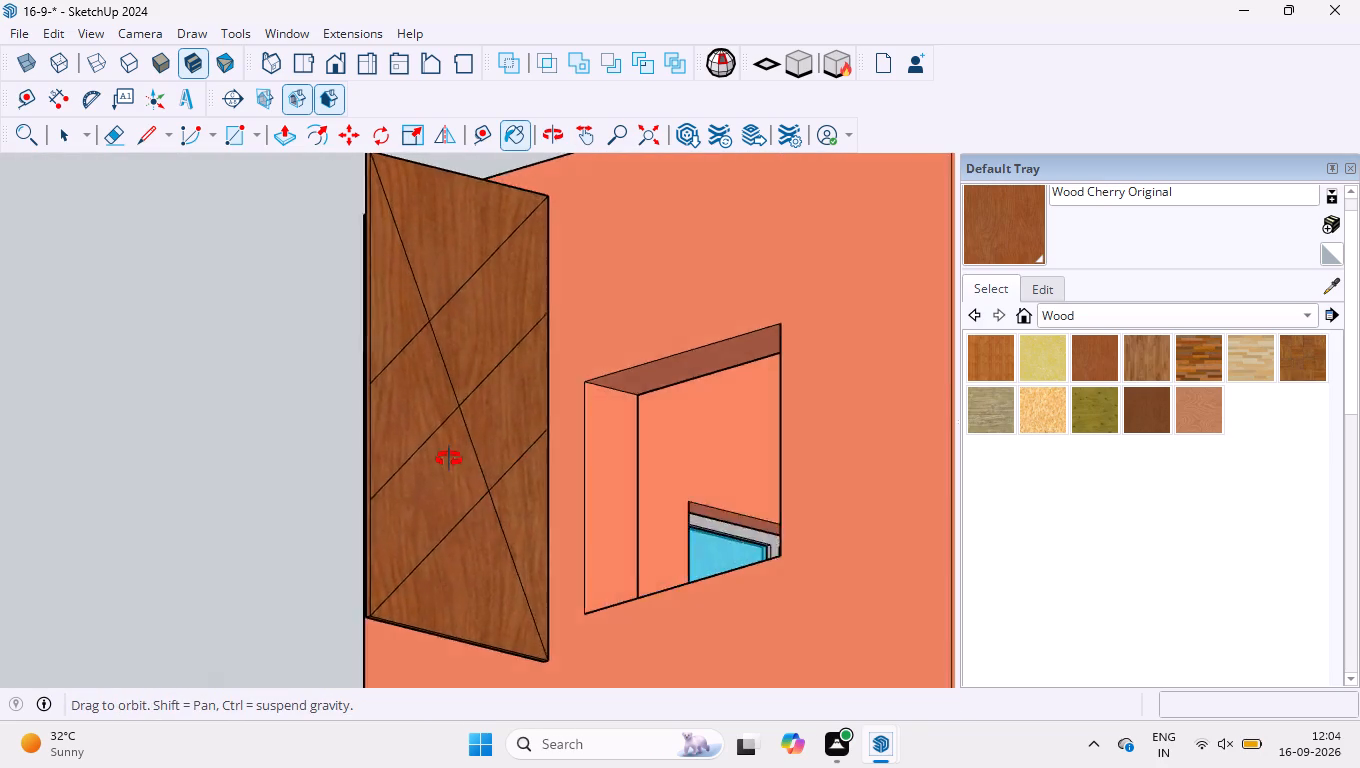
middle_click_drag(449, 459, 214, 418)
scroll(318, 387, "down", 11)
middle_click_drag(311, 410, 314, 507)
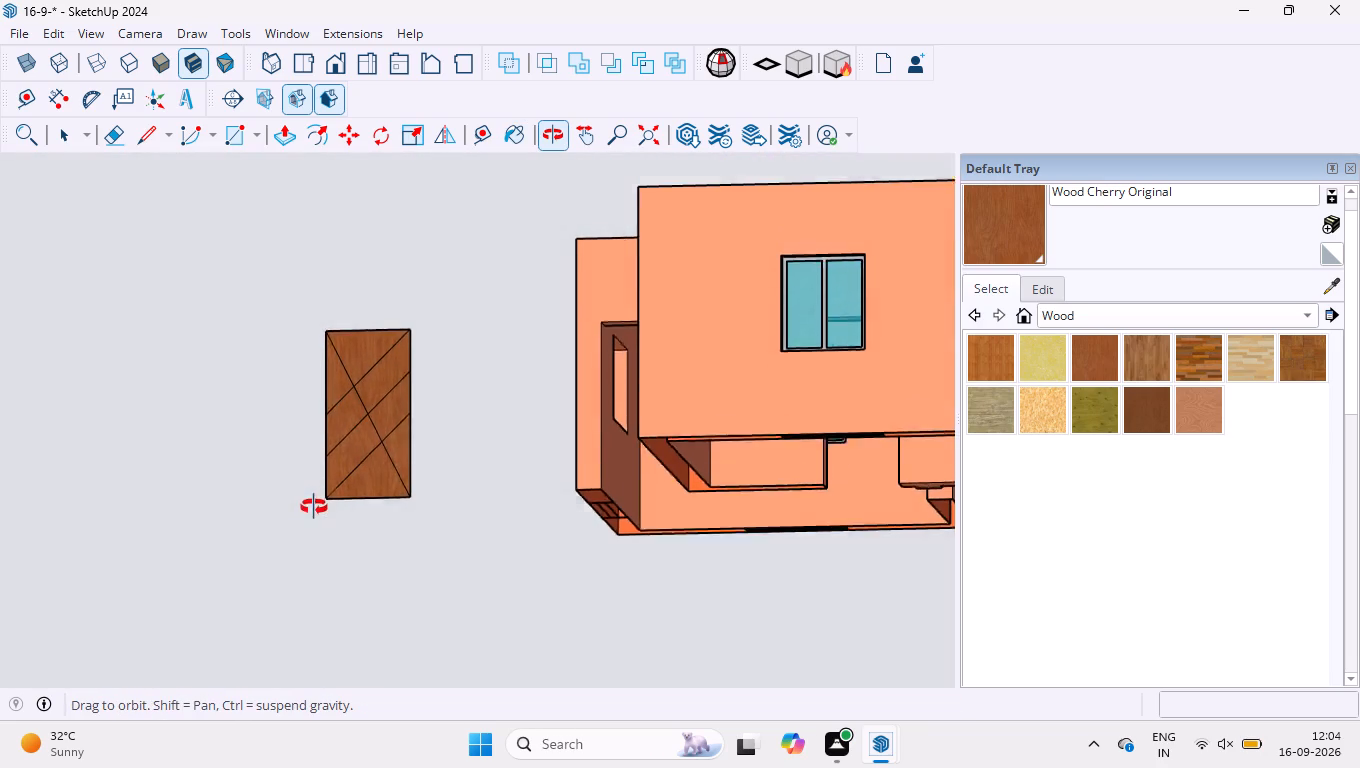
middle_click_drag(314, 507, 481, 627)
scroll(327, 407, "up", 3)
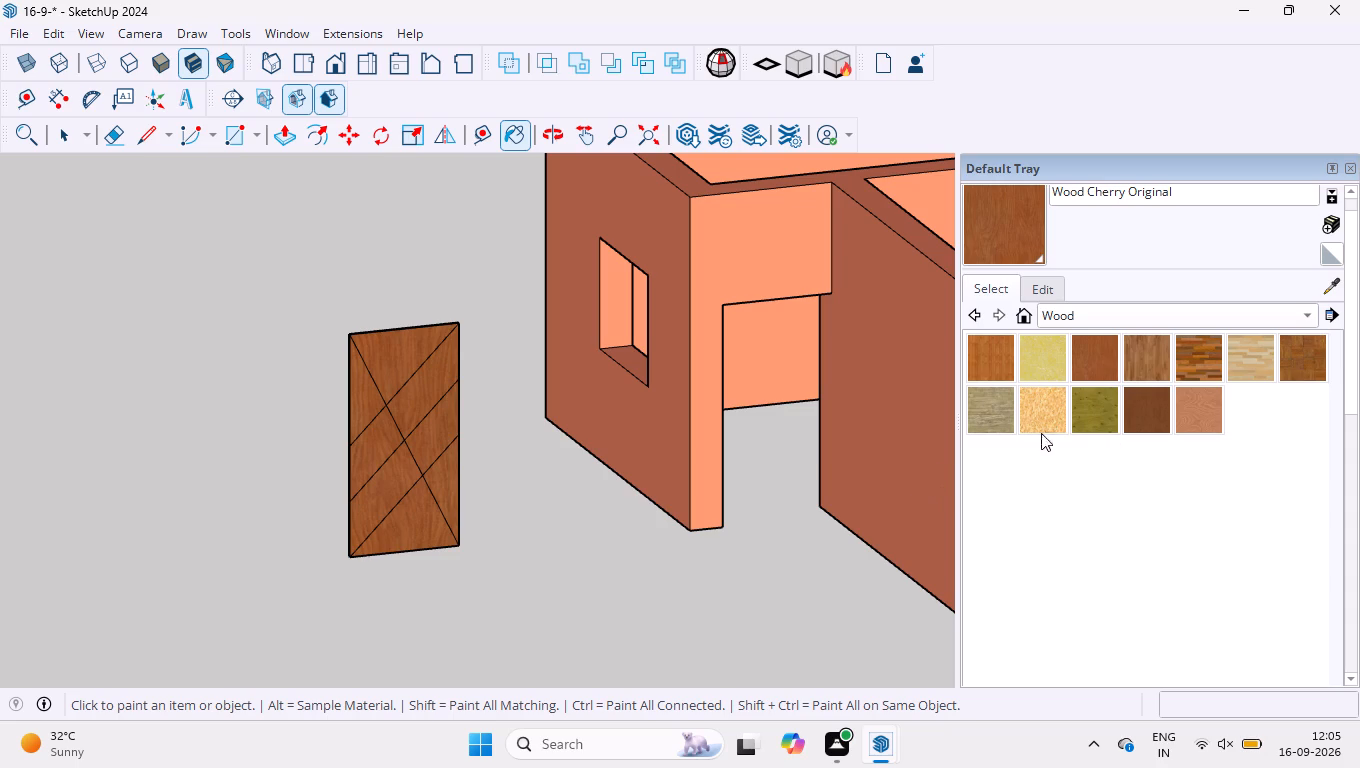
Paint four alternating sections of the door's front face with Wood OSB to contrast with the cherry sections.
left_click(1038, 408)
scroll(529, 411, "up", 2)
scroll(338, 378, "up", 4)
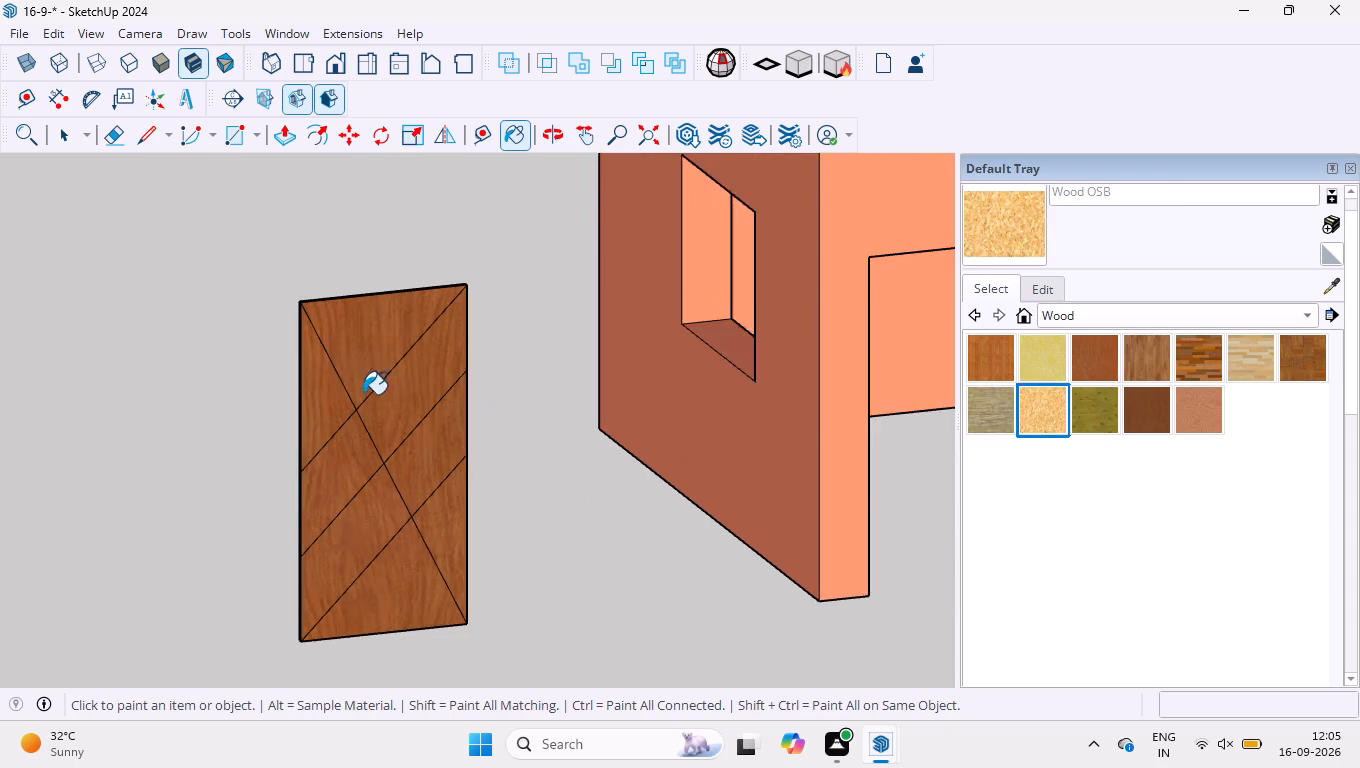
left_click(336, 401)
left_click(390, 403)
left_click(368, 560)
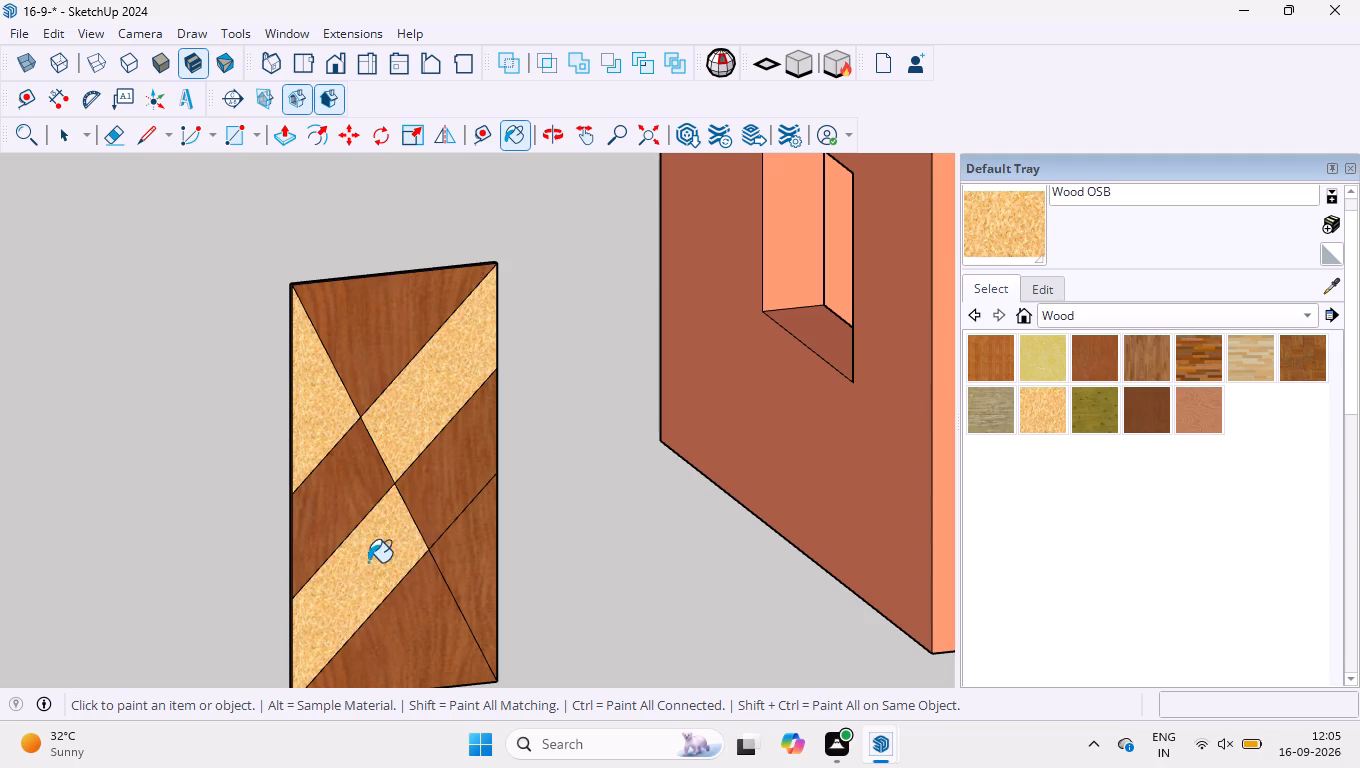
left_click(460, 577)
scroll(402, 449, "down", 5)
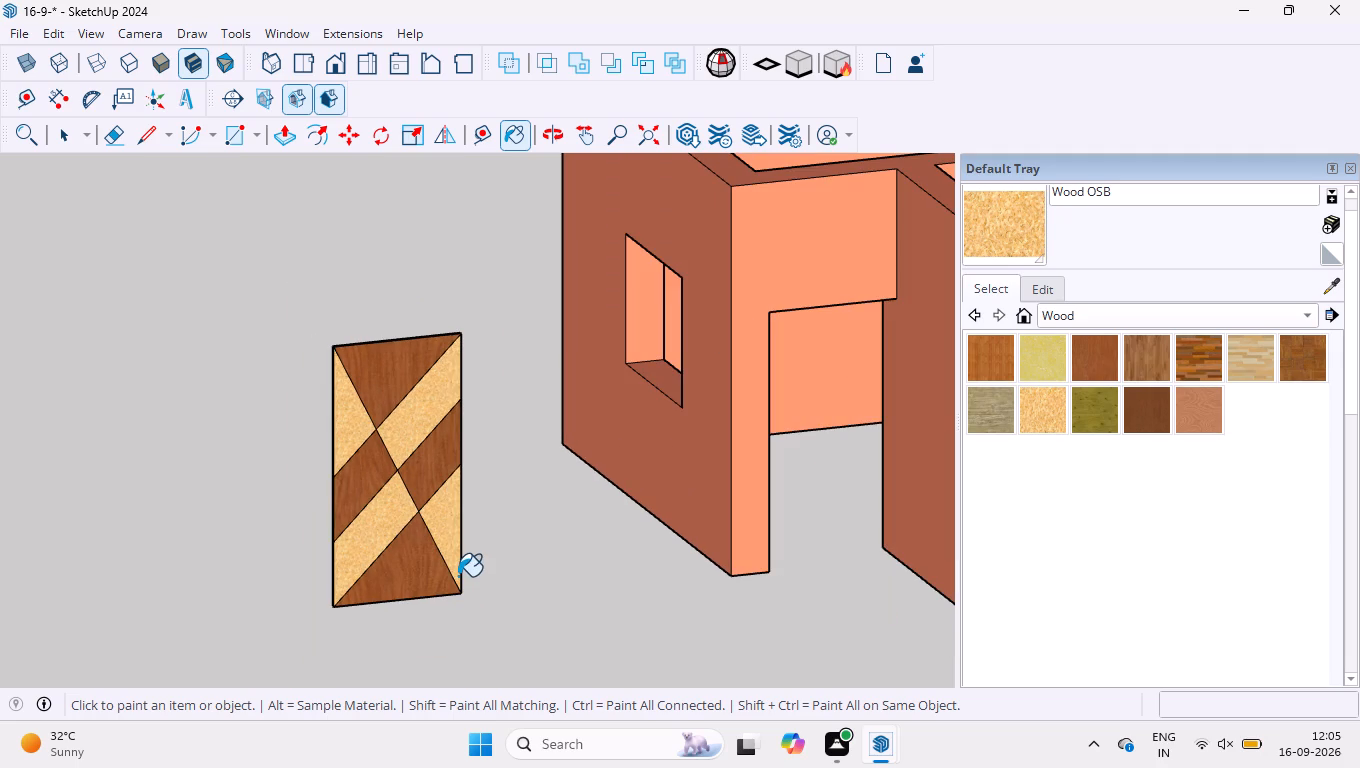
Select the whole two-tone door and make it a group.
key("space")
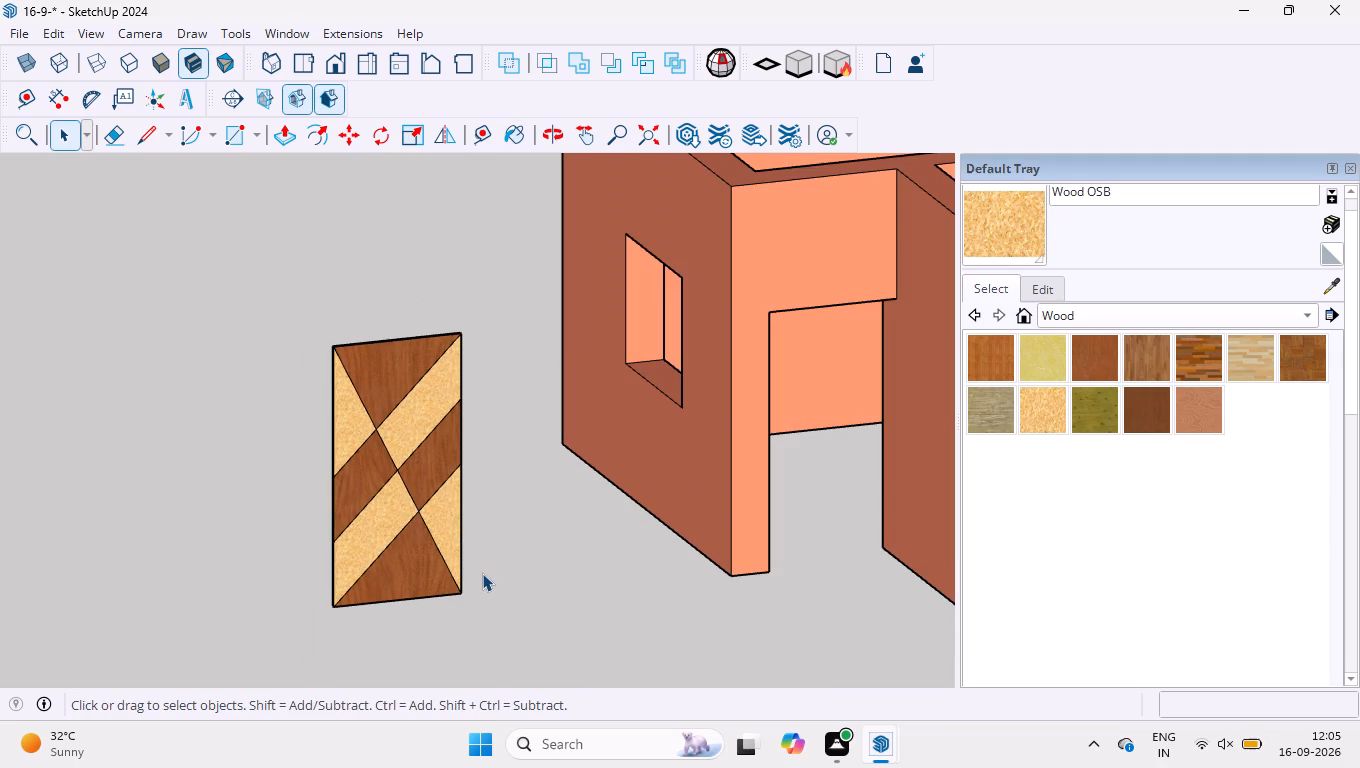
left_click(482, 573)
left_click(1351, 171)
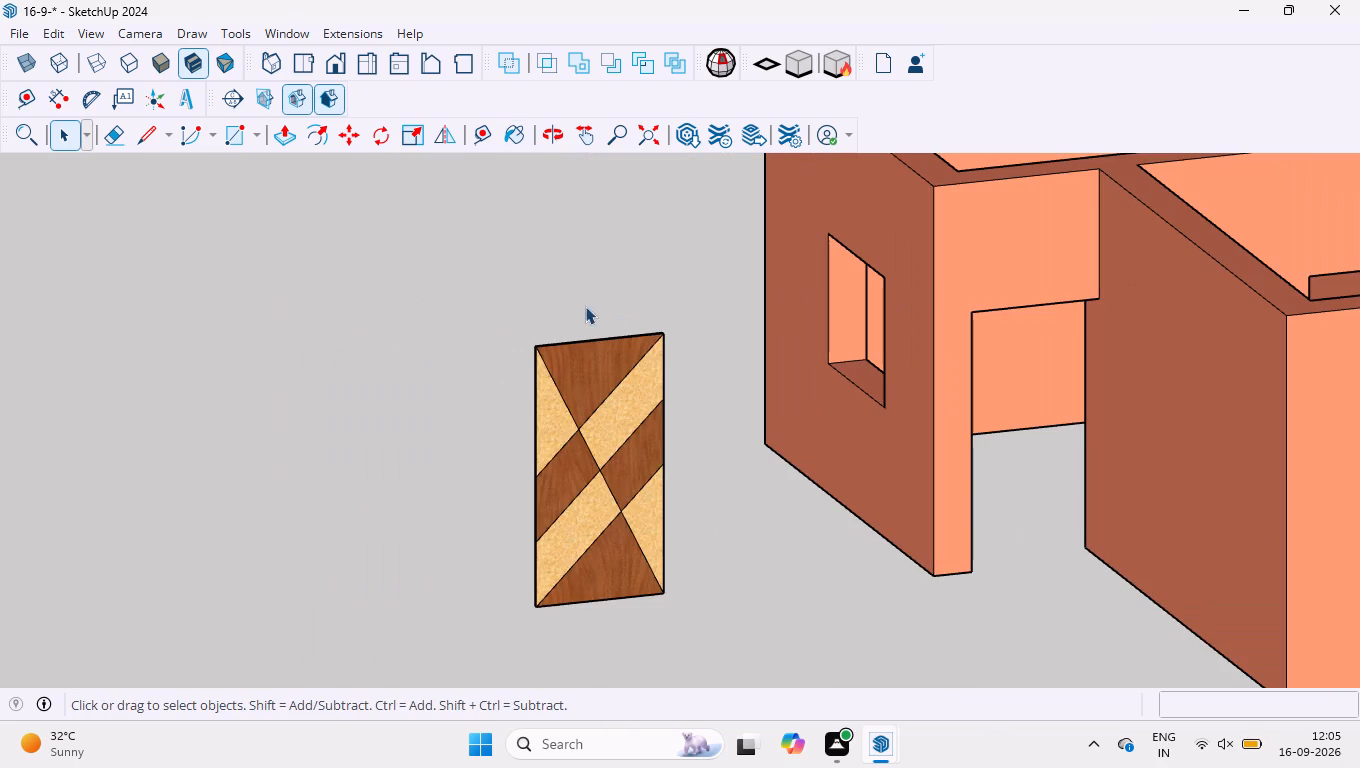
left_click_drag(460, 324, 707, 667)
right_click(561, 512)
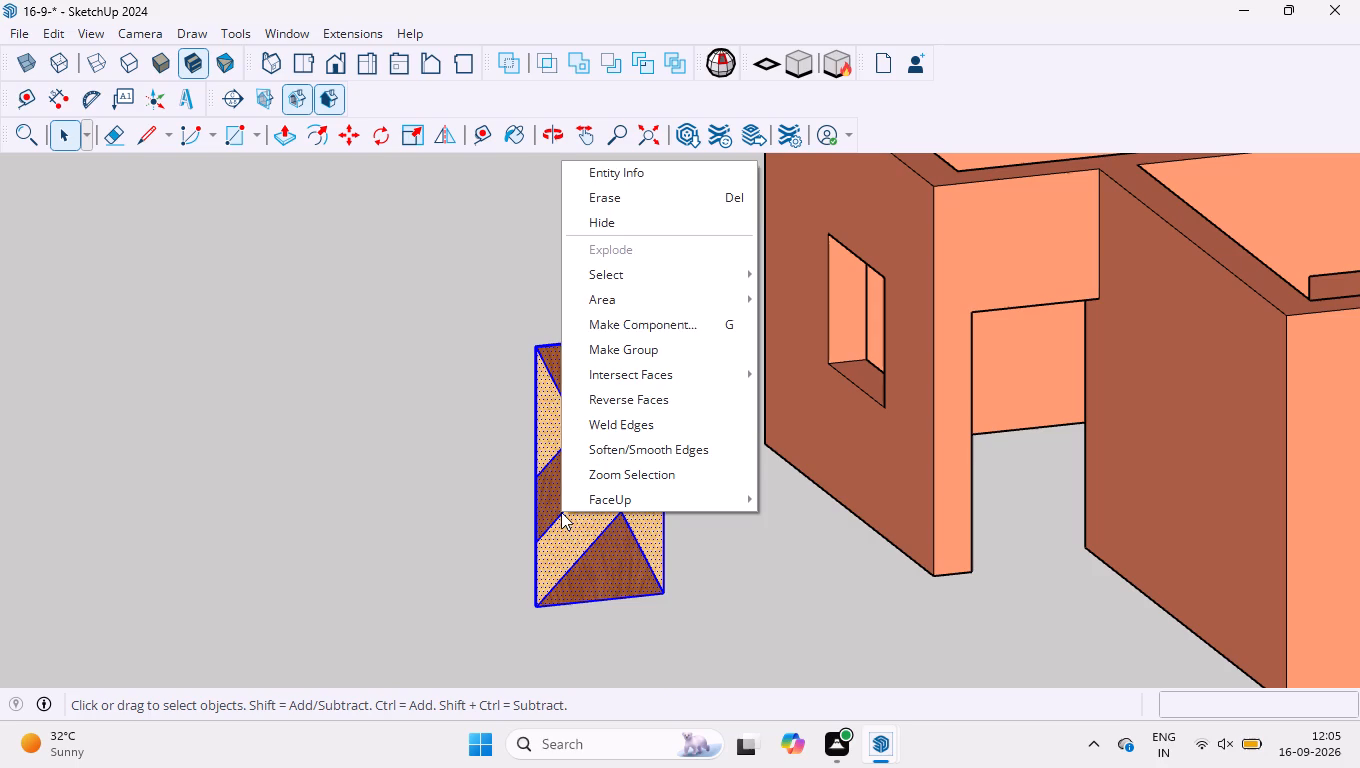
left_click(610, 355)
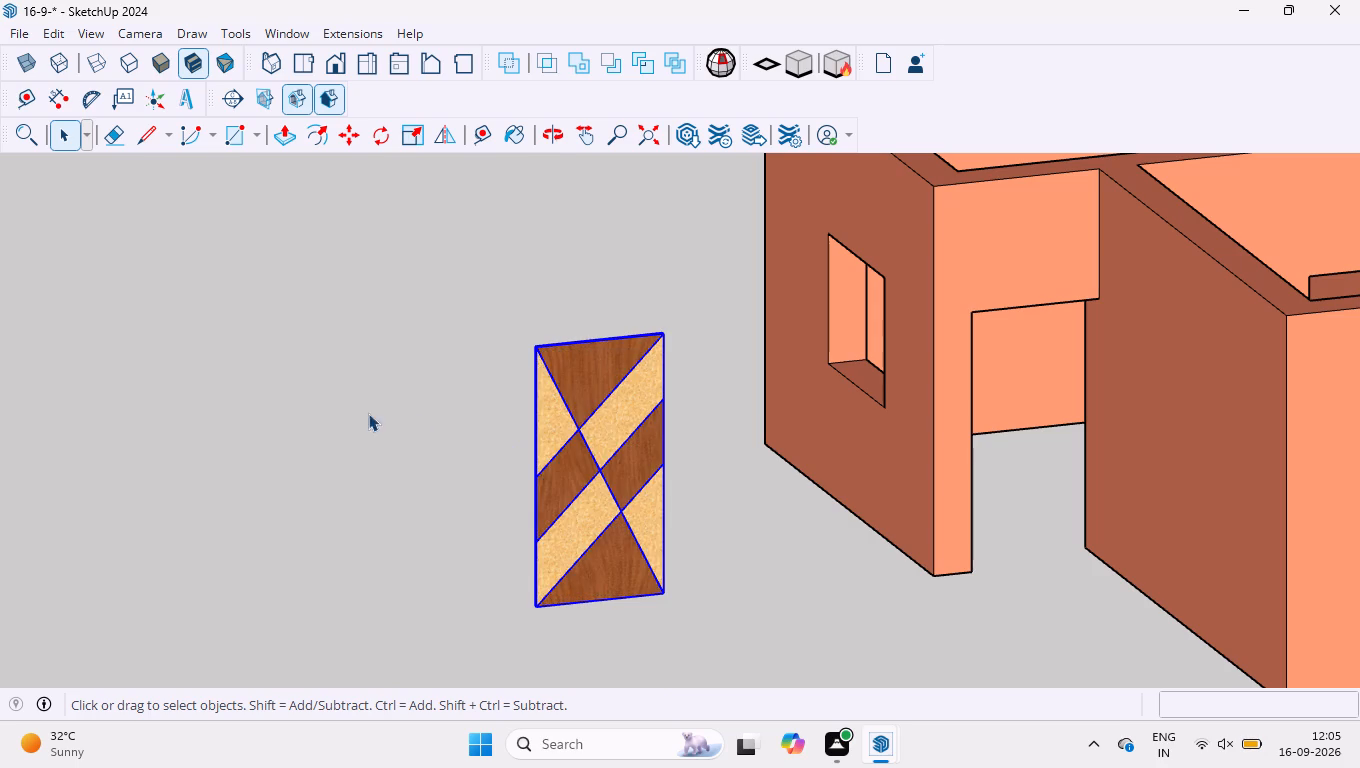
Move the two-tone door group by its lower front corner onto the doorway's outer bottom corner beside the wall with the unglazed window opening.
left_click(368, 413)
left_click(622, 431)
left_click(376, 381)
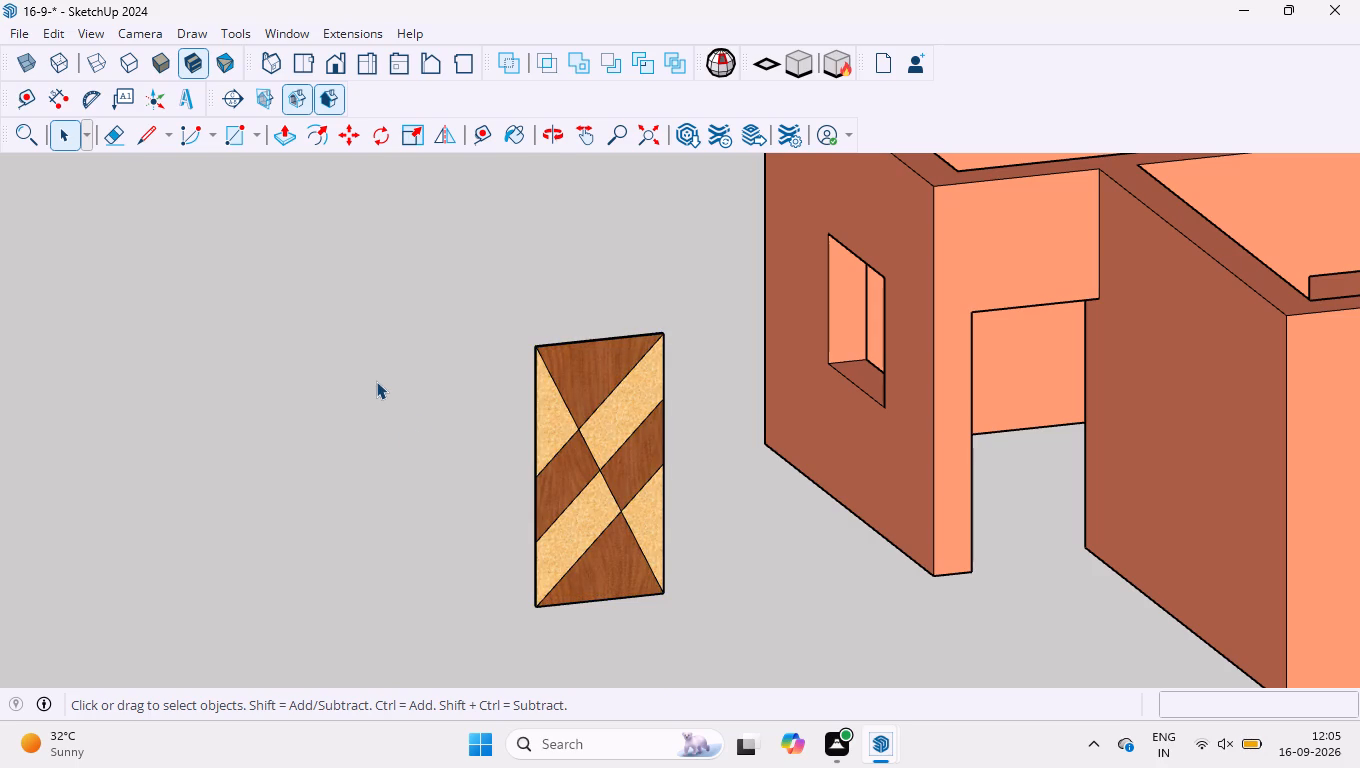
left_click_drag(430, 240, 640, 638)
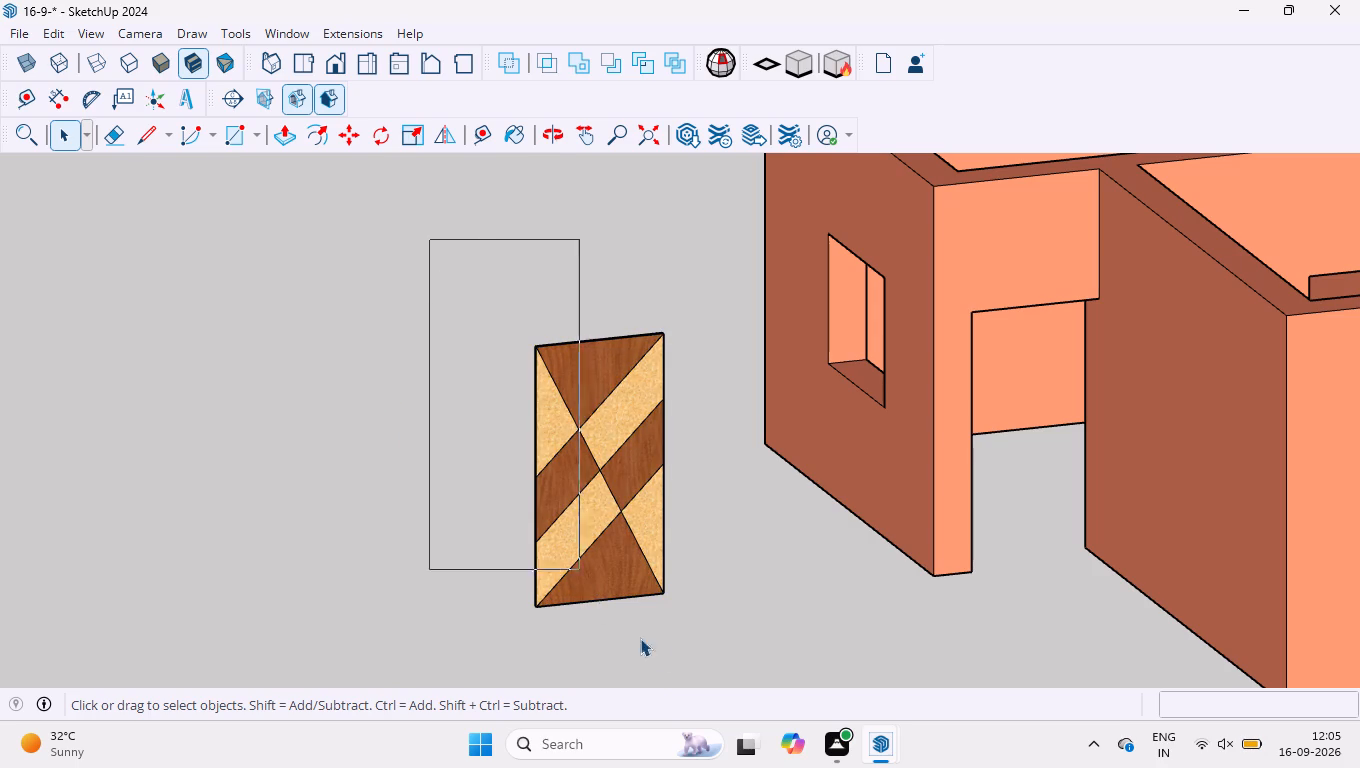
left_click_drag(640, 638, 707, 667)
left_click(360, 144)
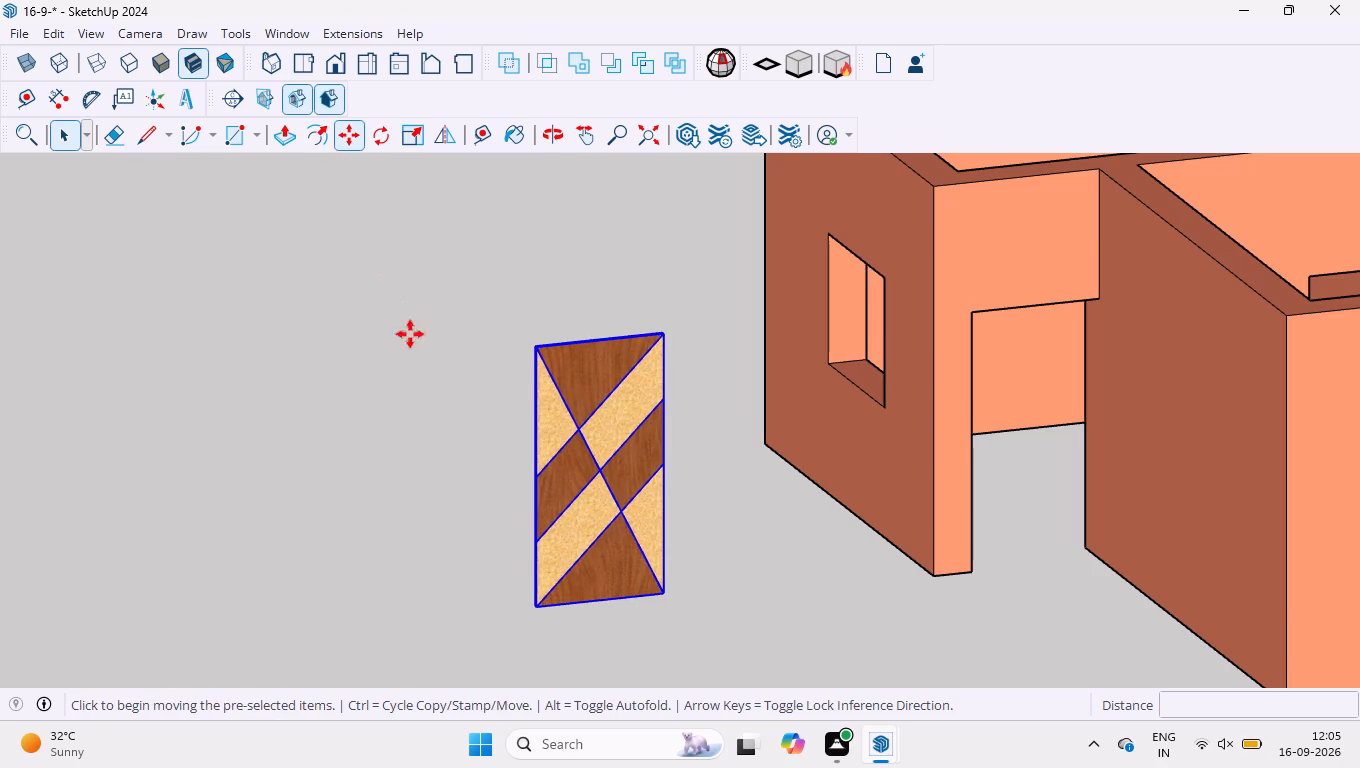
scroll(362, 431, "up", 6)
scroll(676, 324, "down", 8)
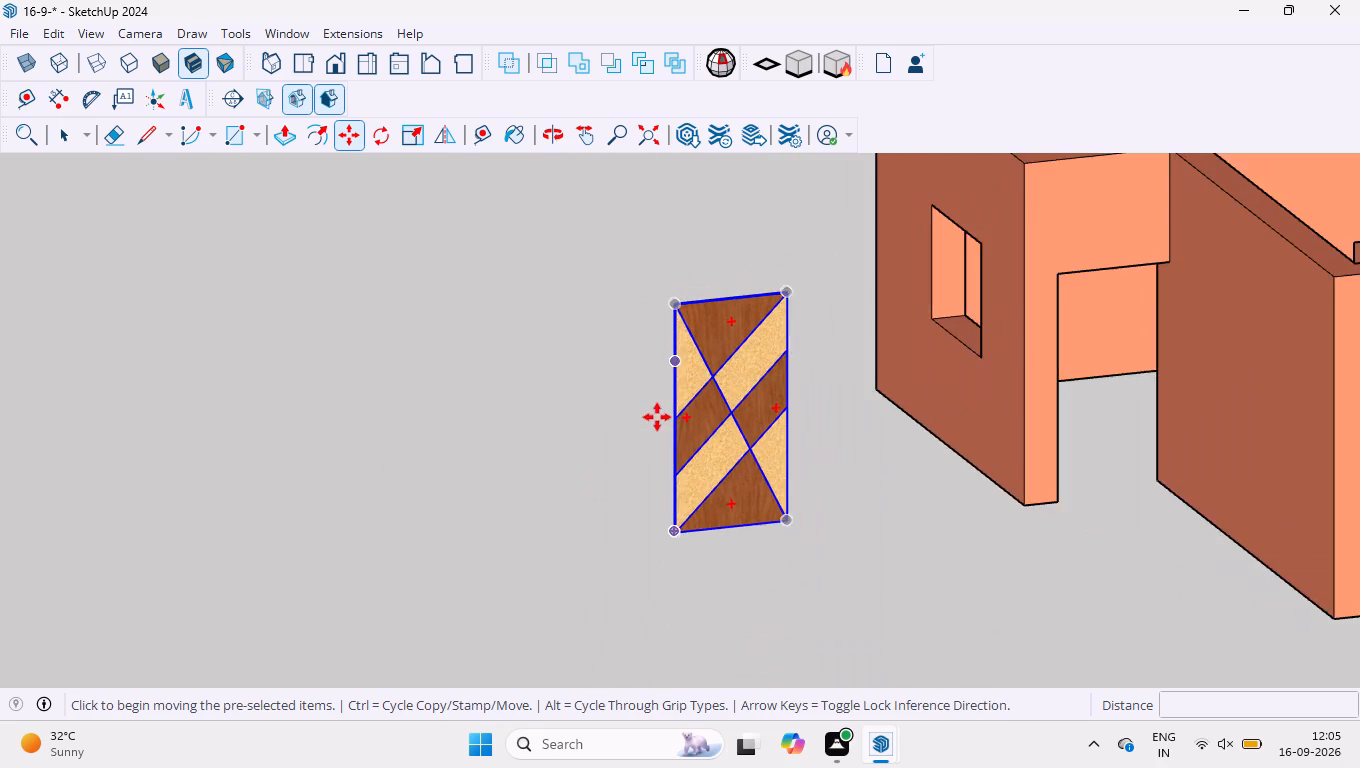
scroll(656, 418, "up", 8)
scroll(710, 628, "up", 10)
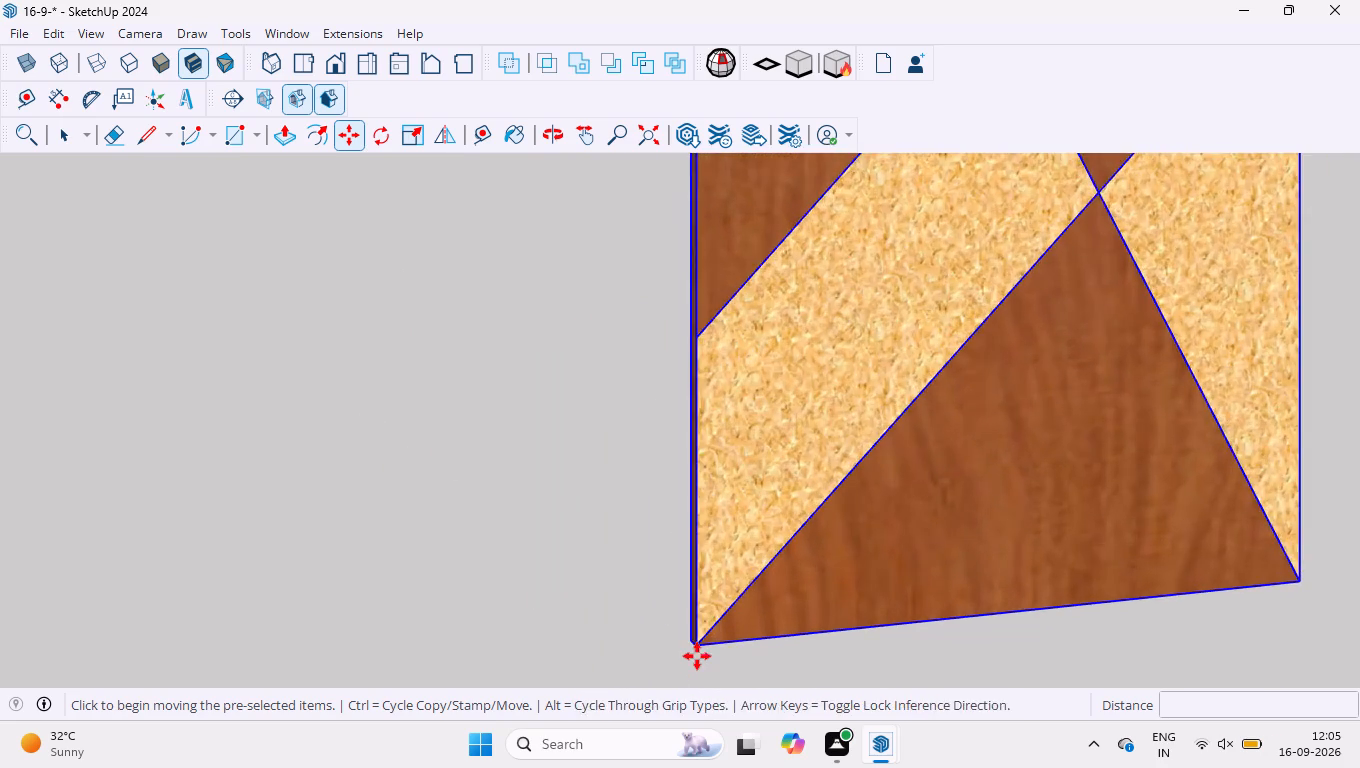
scroll(697, 656, "up", 8)
left_click(694, 623)
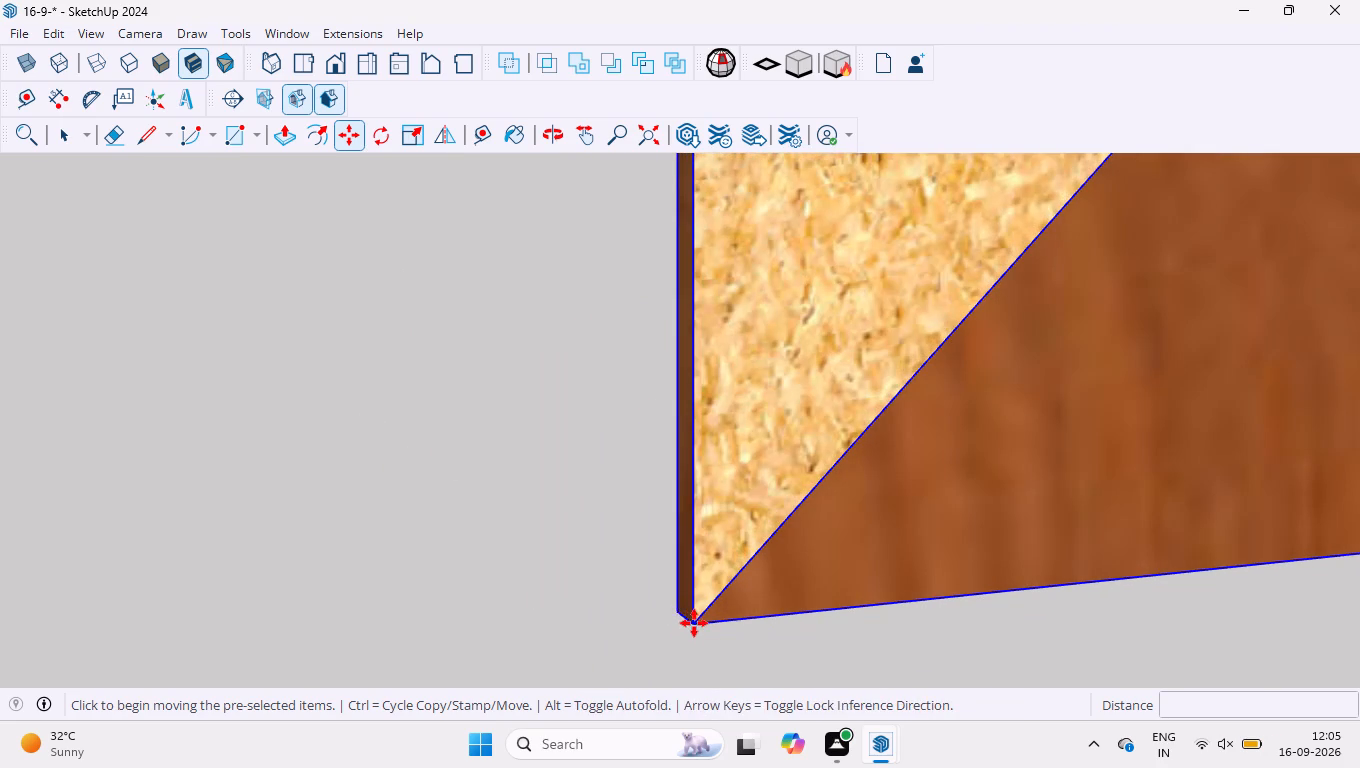
scroll(696, 602, "down", 20)
scroll(696, 602, "down", 8)
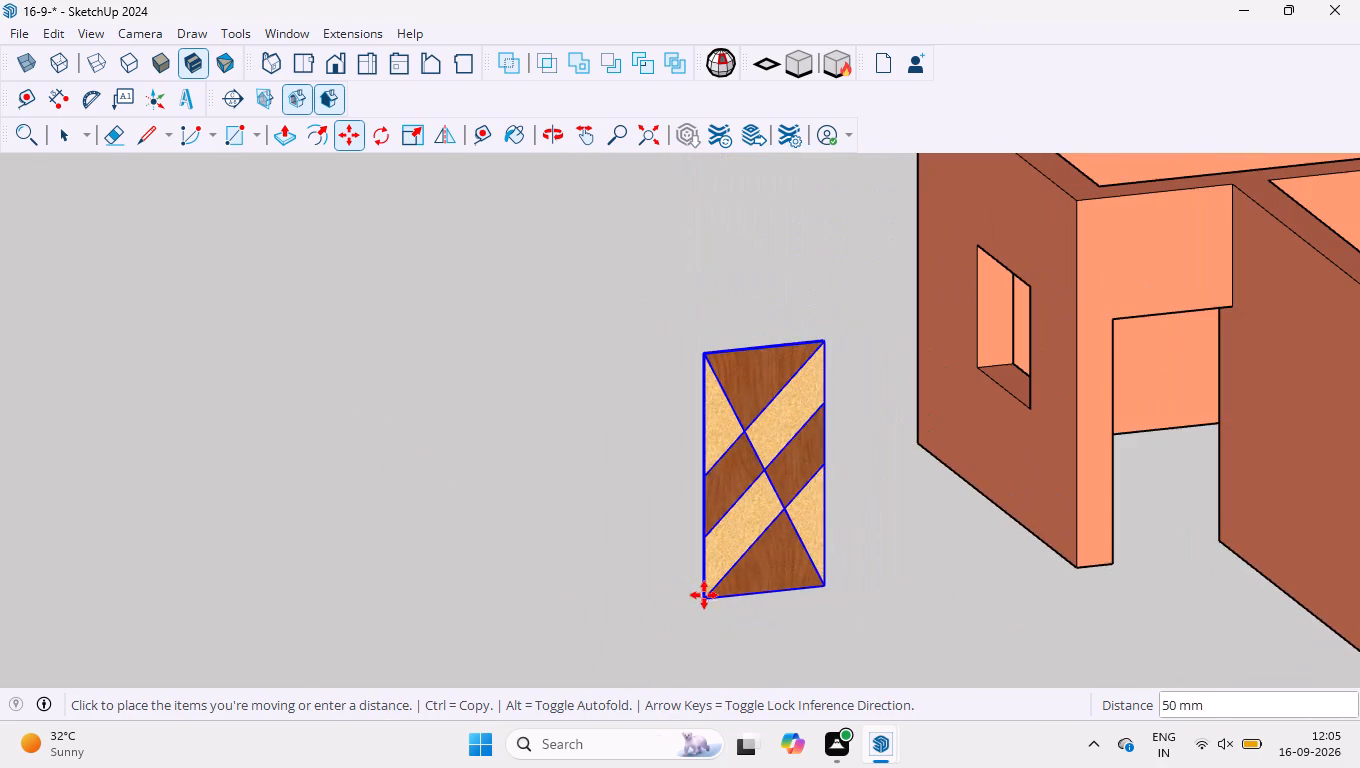
scroll(1241, 499, "up", 9)
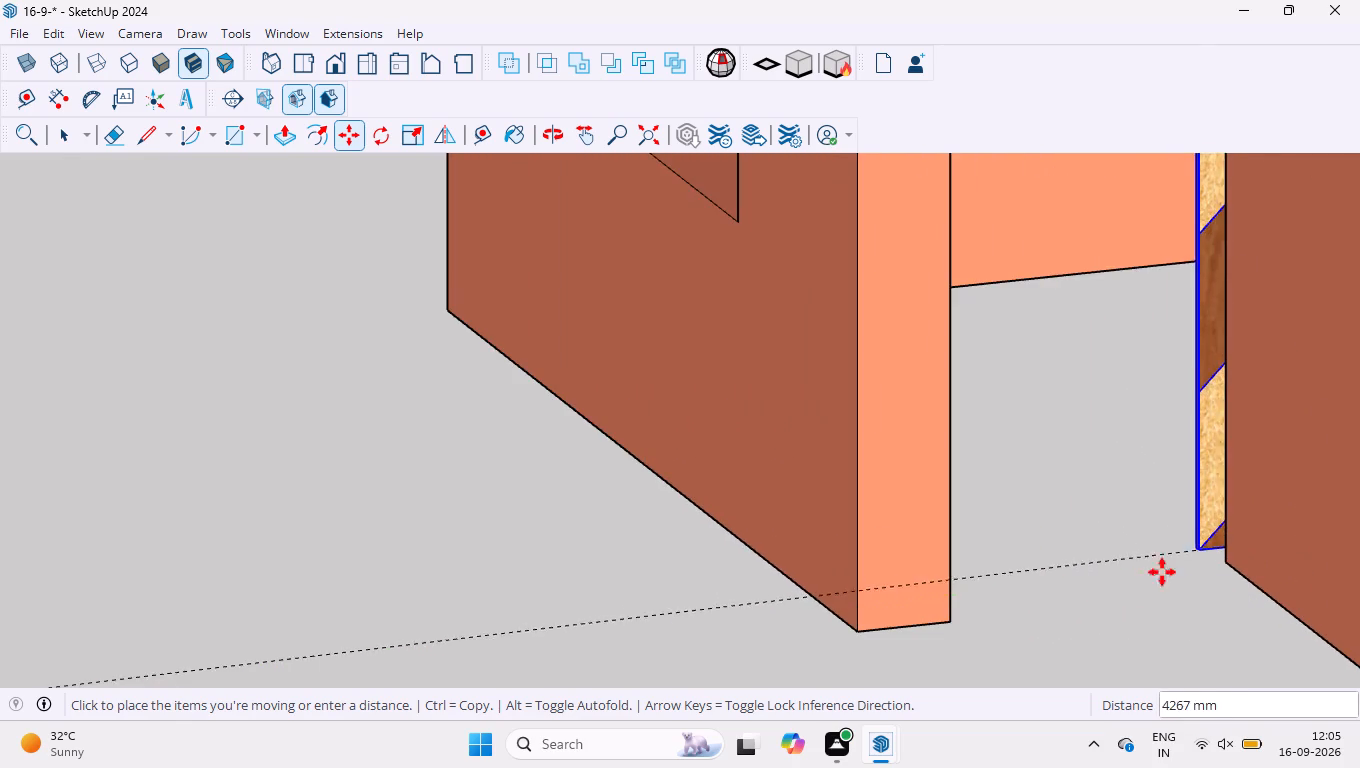
scroll(1147, 584, "up", 1)
middle_click_drag(1120, 588, 959, 609)
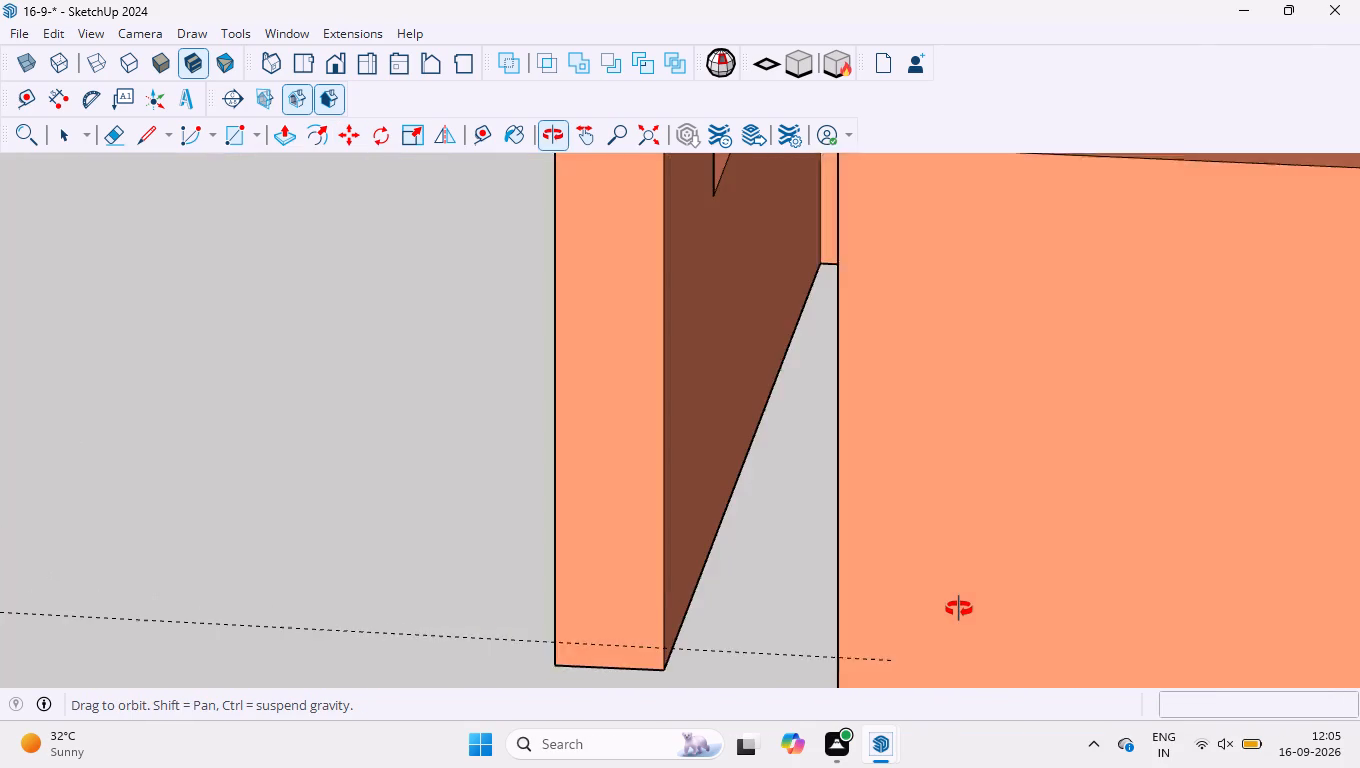
middle_click_drag(959, 609, 960, 609)
scroll(691, 685, "up", 10)
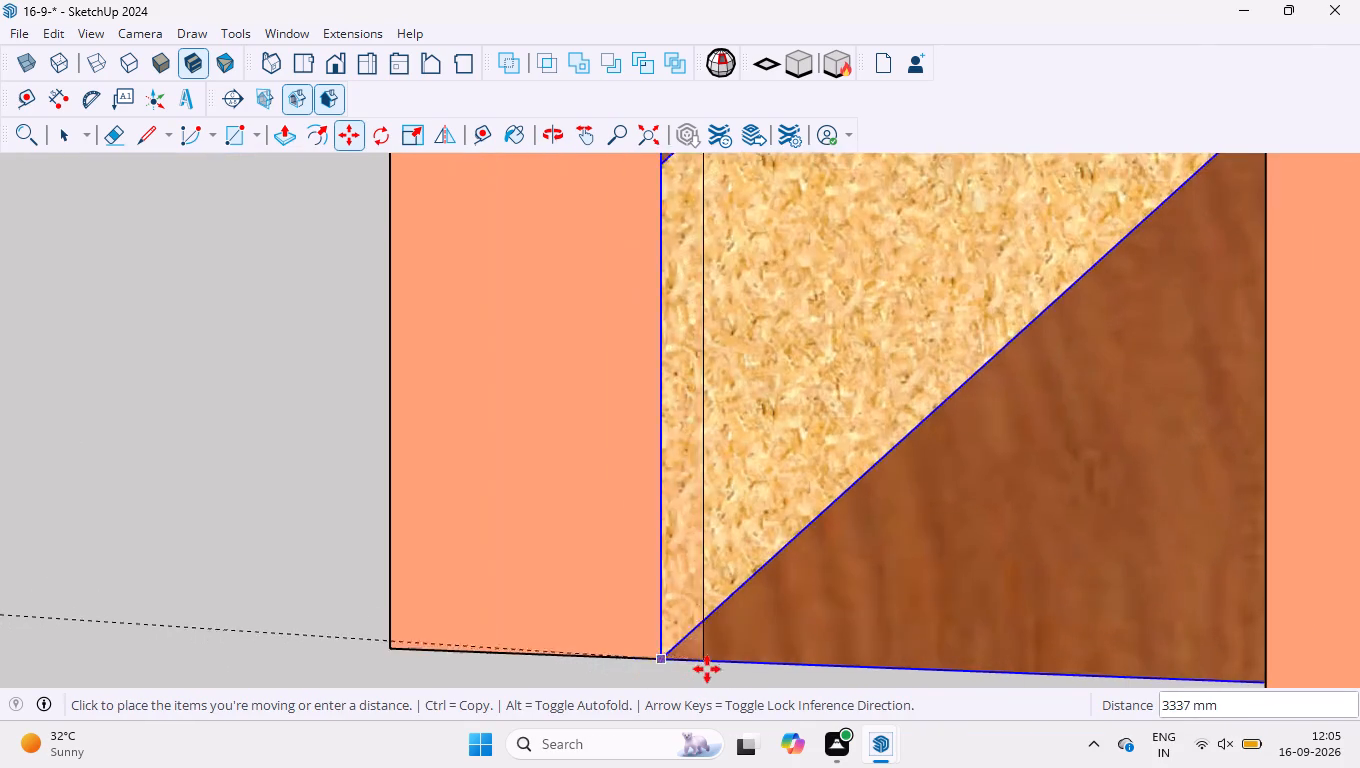
scroll(706, 672, "up", 4)
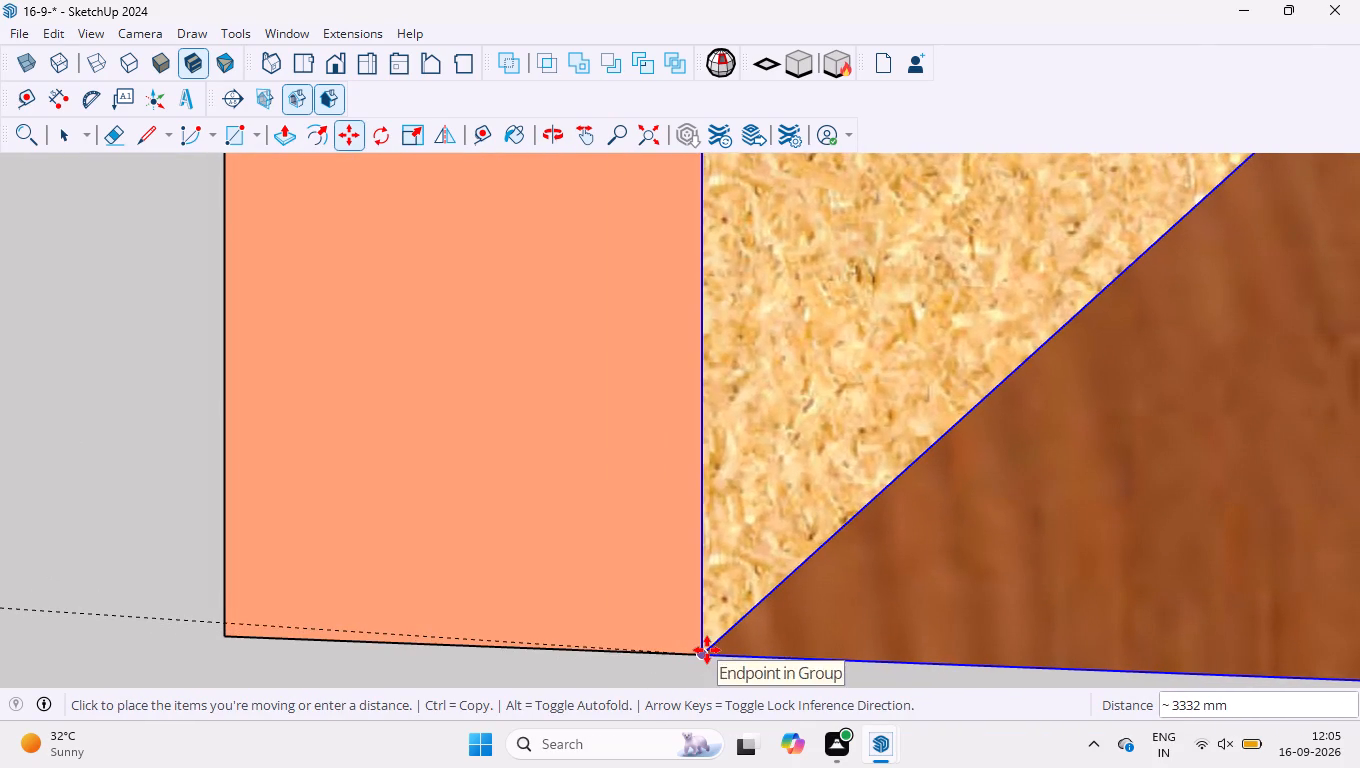
left_click(706, 651)
scroll(669, 591, "down", 20)
scroll(669, 591, "down", 1)
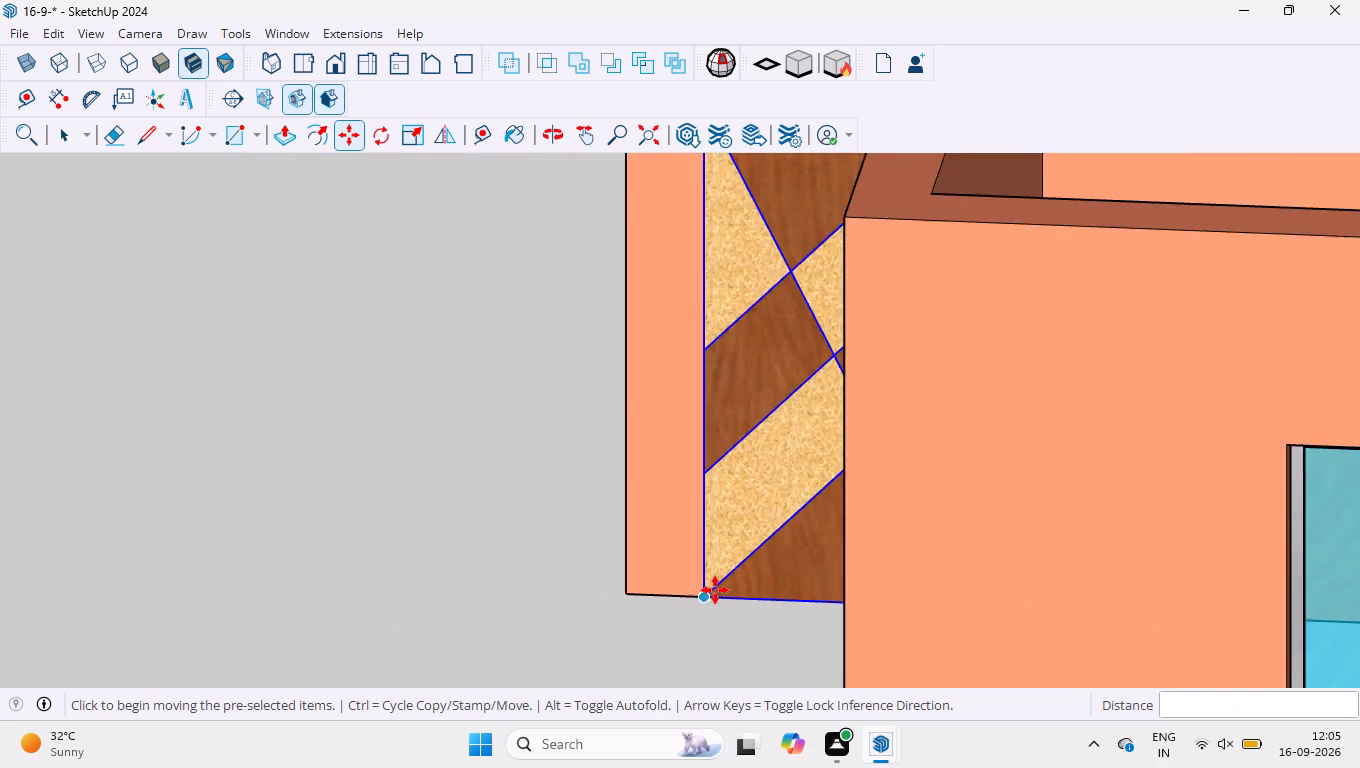
scroll(715, 590, "down", 5)
key("space")
Move the door 100 mm inward from the wall's outer face, along the doorway's depth.
scroll(546, 534, "down", 10)
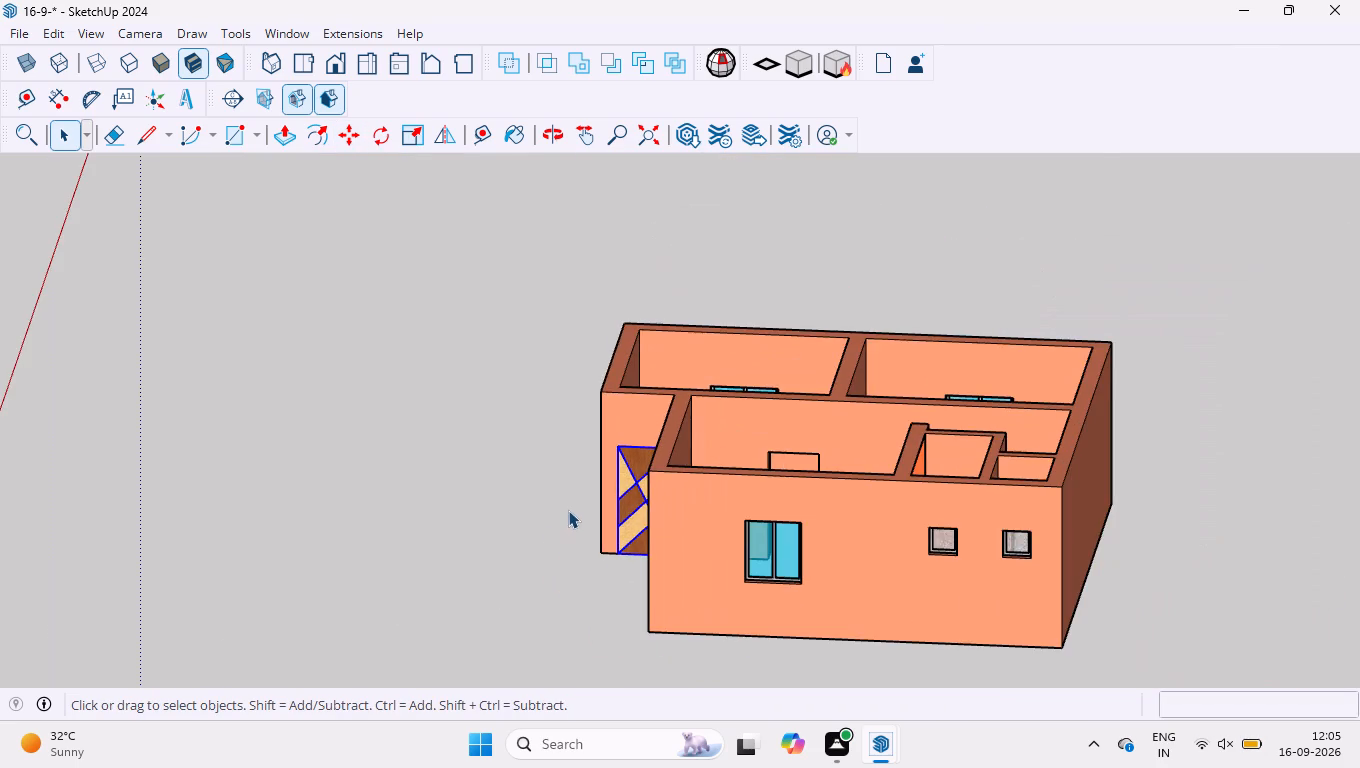
scroll(568, 510, "down", 3)
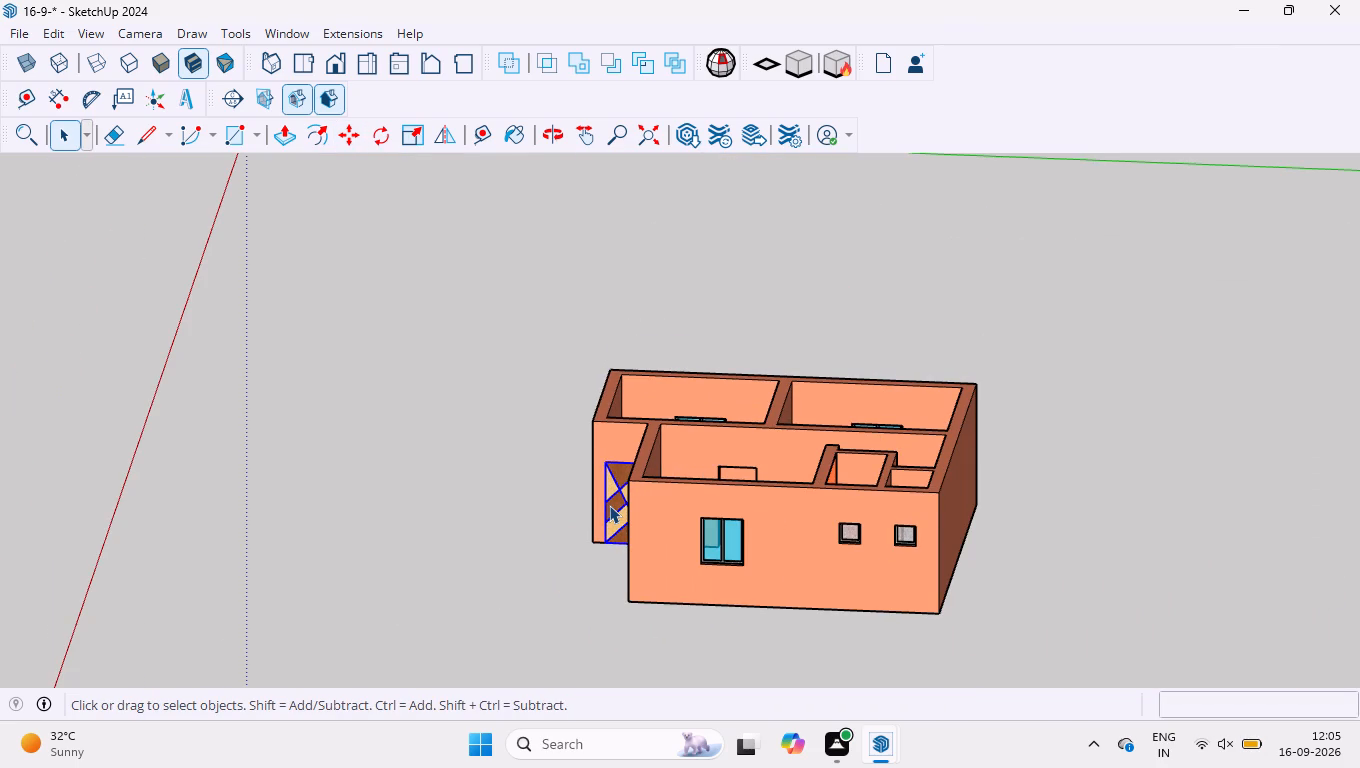
scroll(609, 505, "down", 4)
scroll(585, 523, "up", 8)
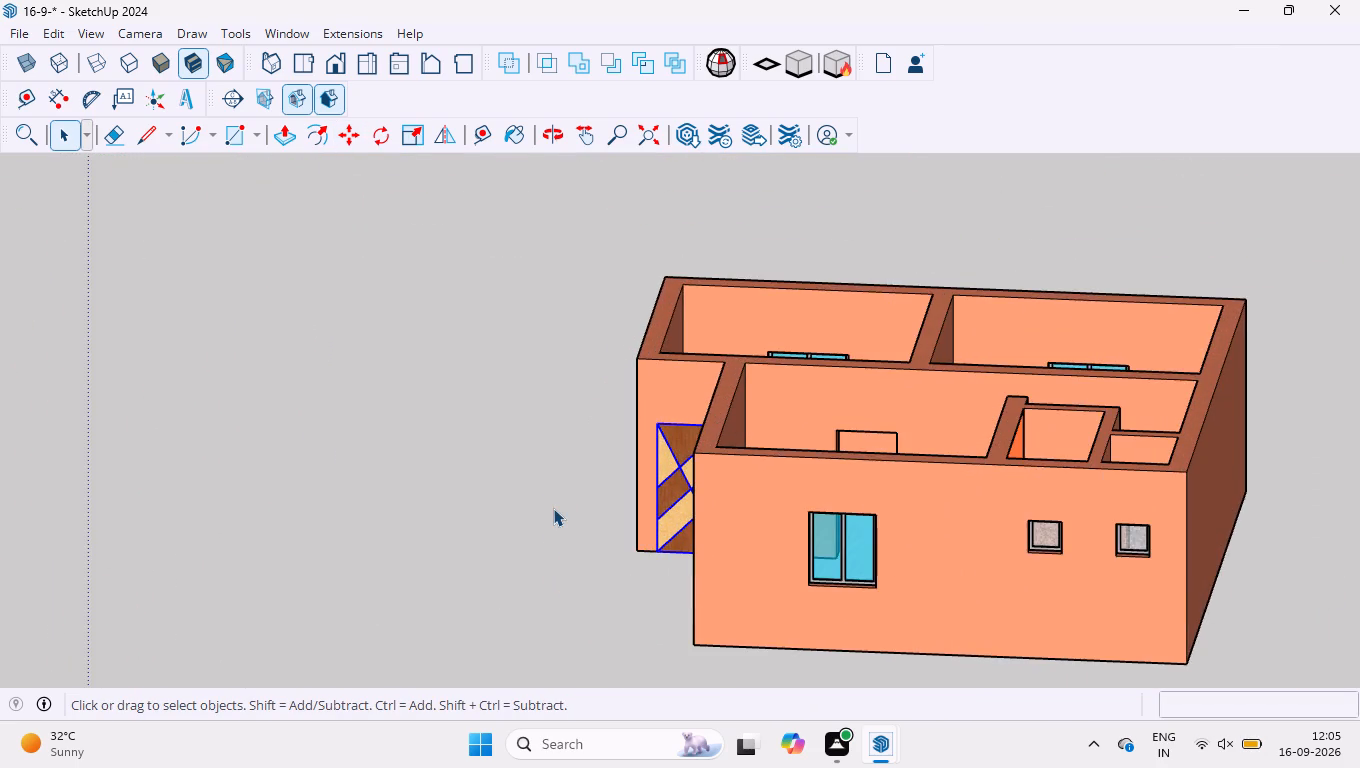
middle_click_drag(553, 508, 666, 580)
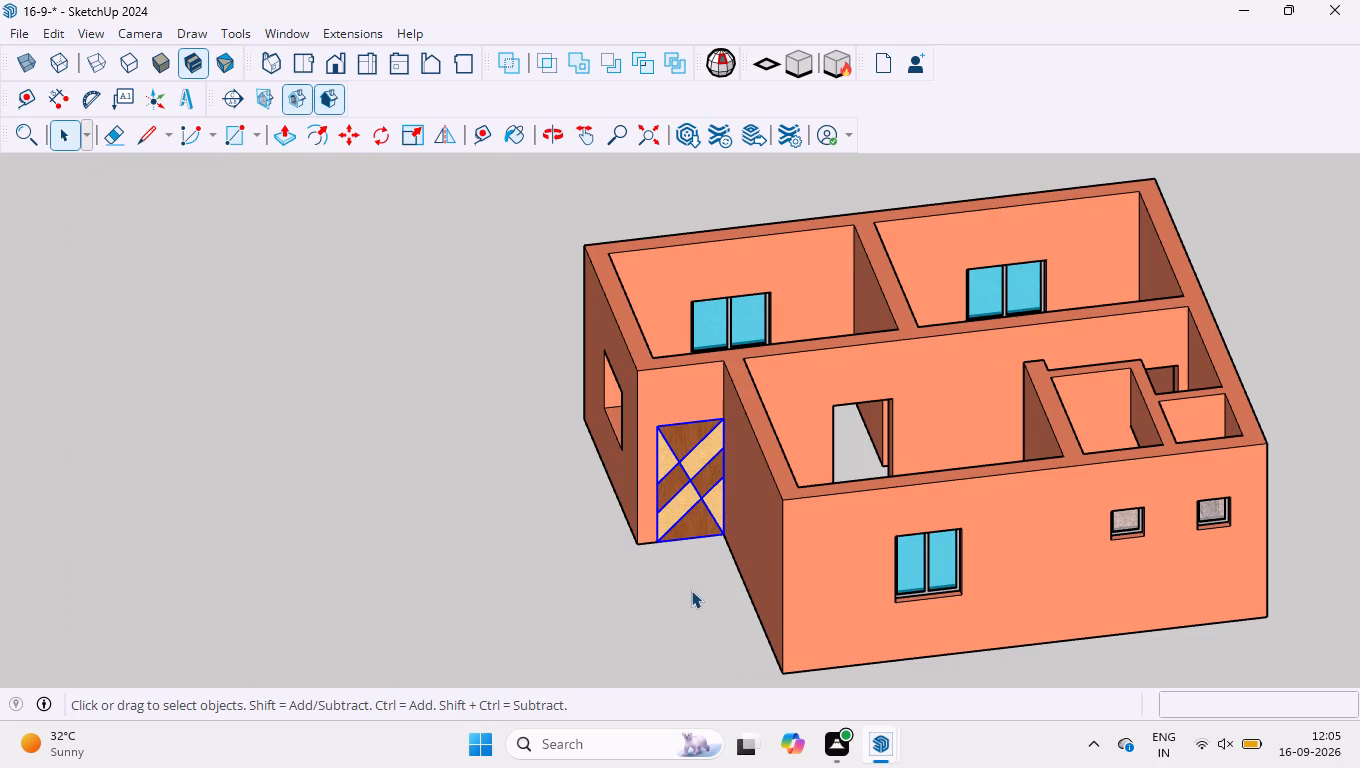
scroll(641, 525, "up", 17)
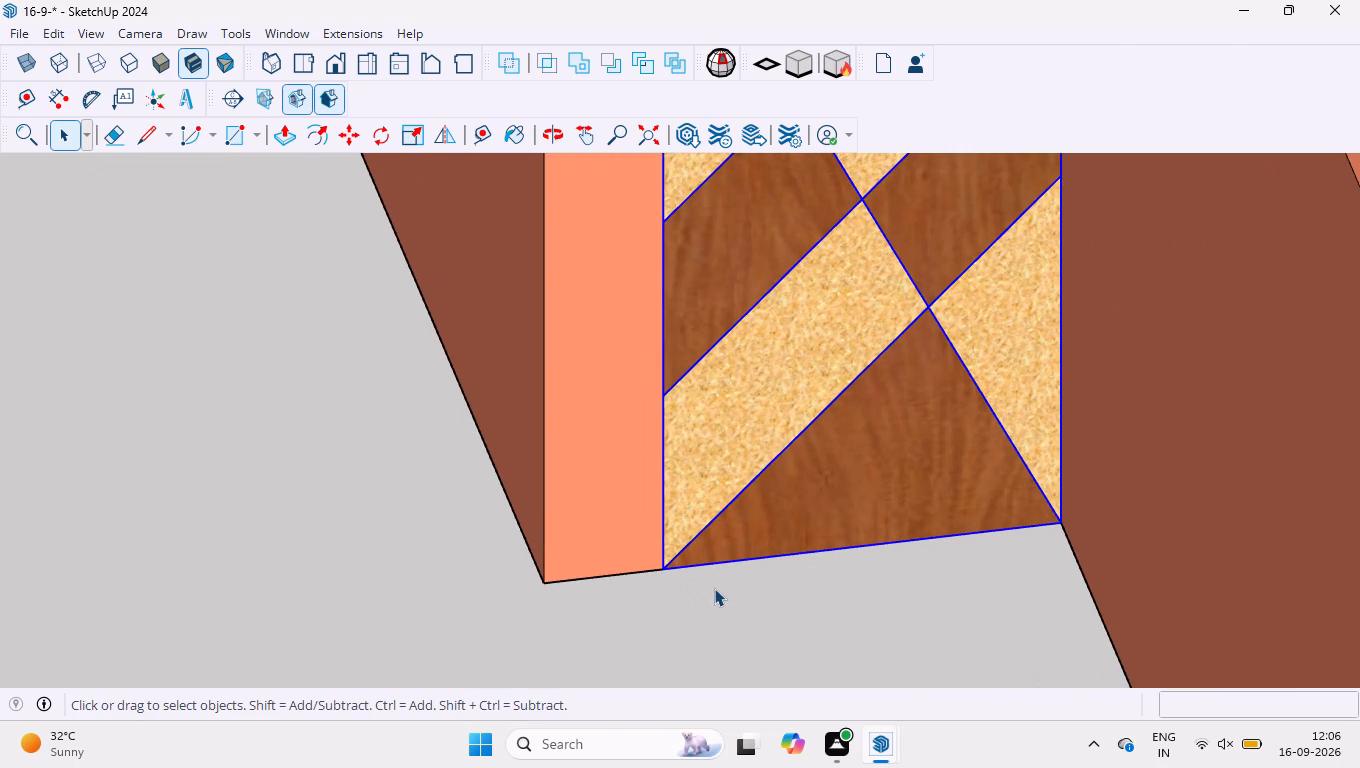
scroll(714, 588, "up", 2)
left_click(353, 137)
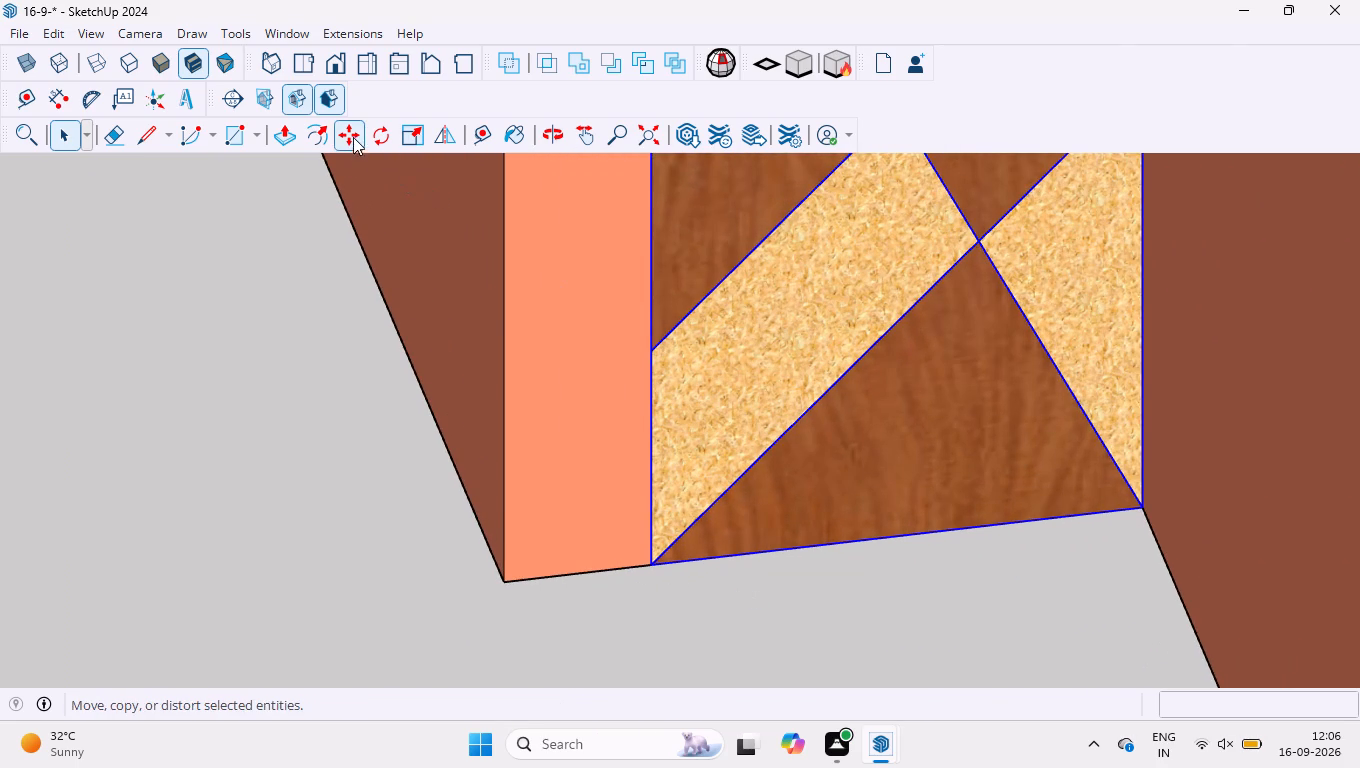
left_click(655, 562)
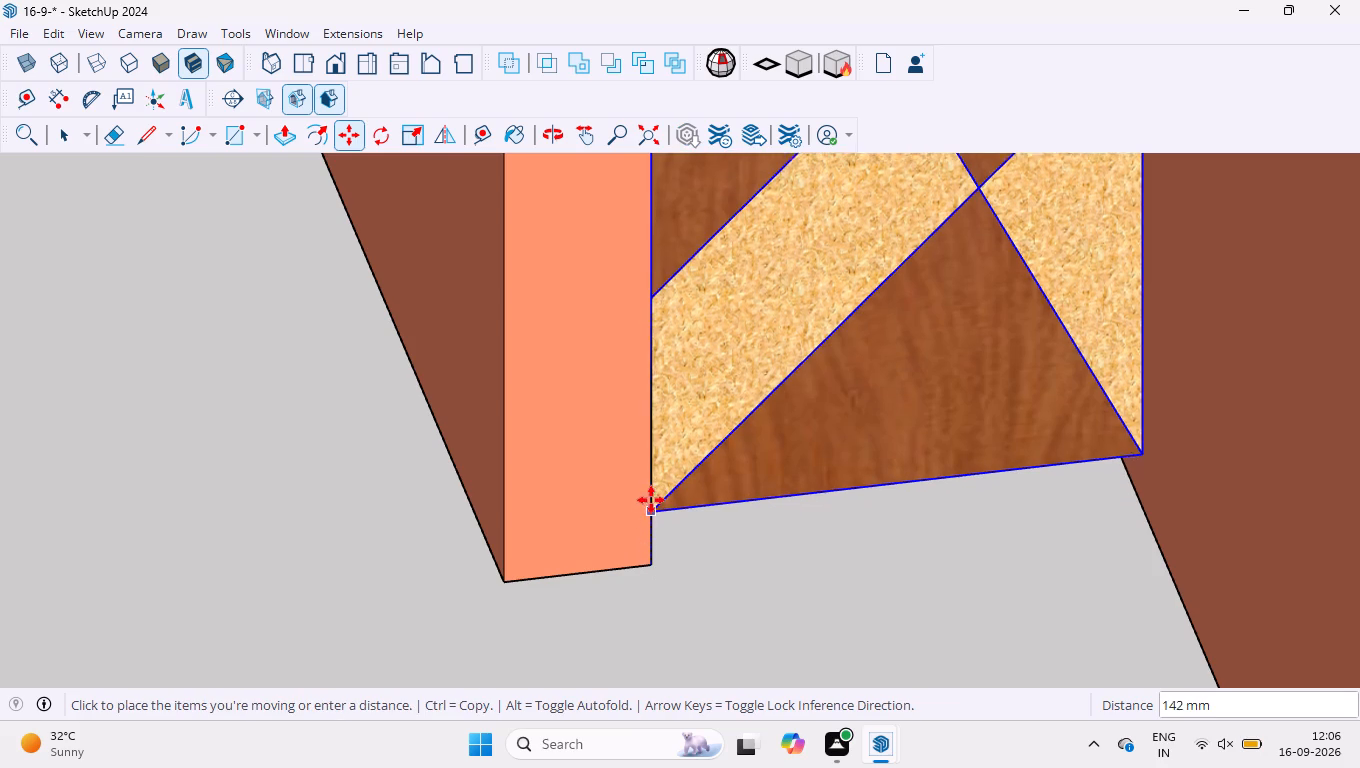
middle_click_drag(686, 509, 509, 561)
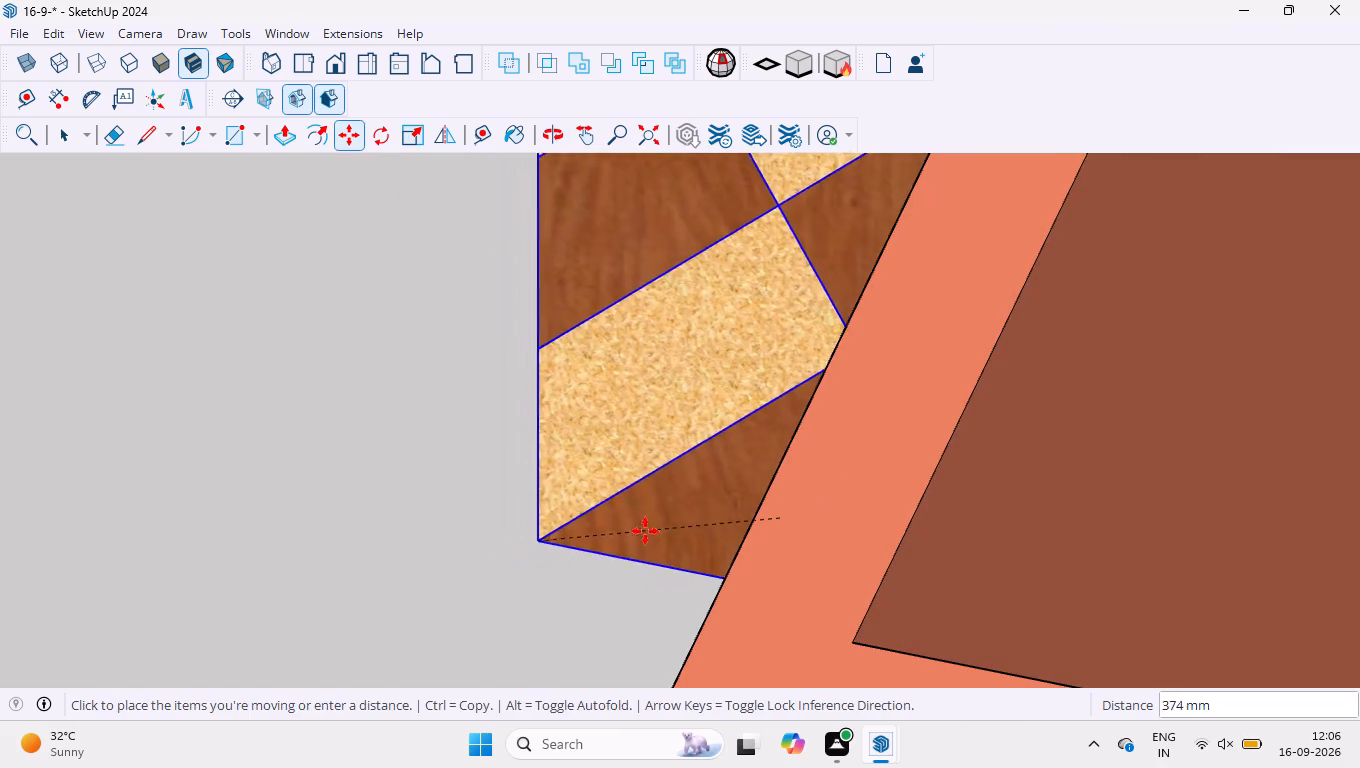
middle_click_drag(703, 518, 747, 227)
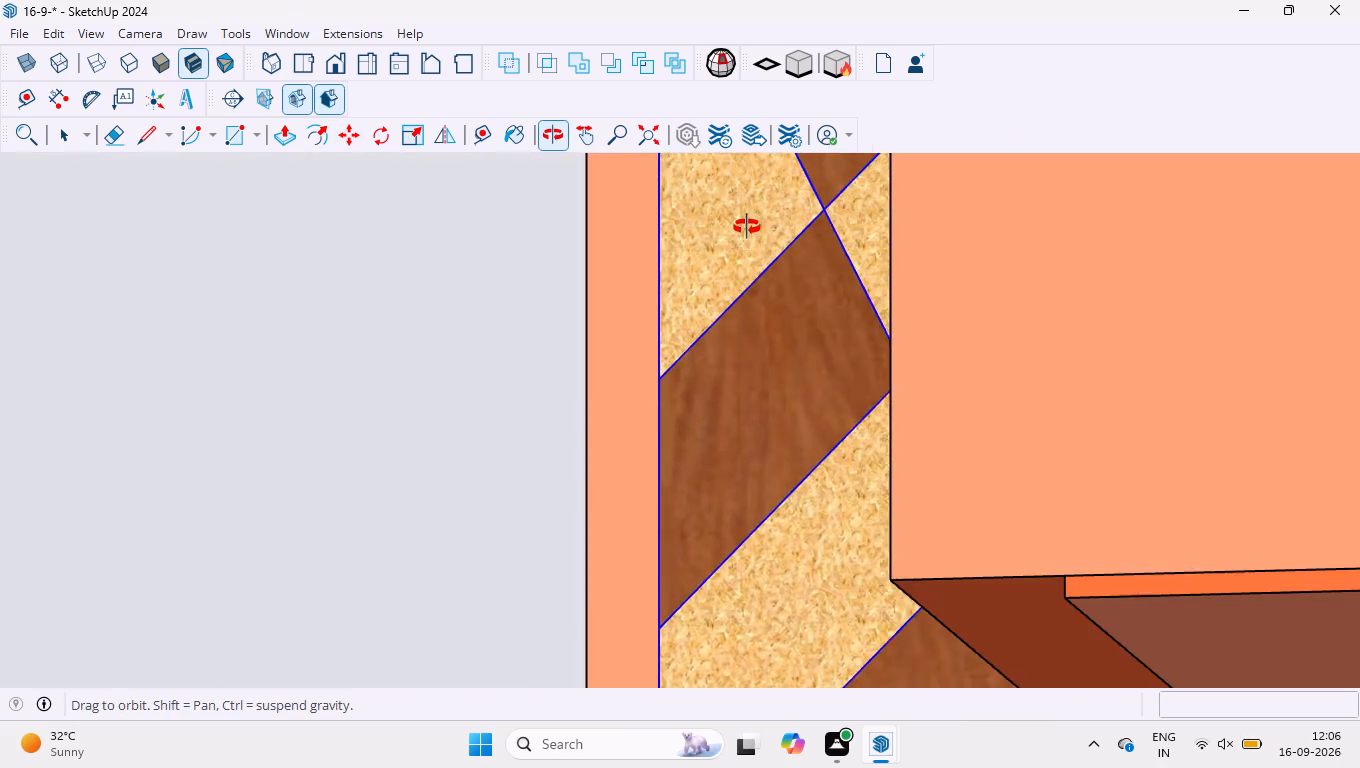
middle_click_drag(747, 227, 747, 226)
scroll(734, 294, "down", 10)
middle_click_drag(740, 548, 723, 432)
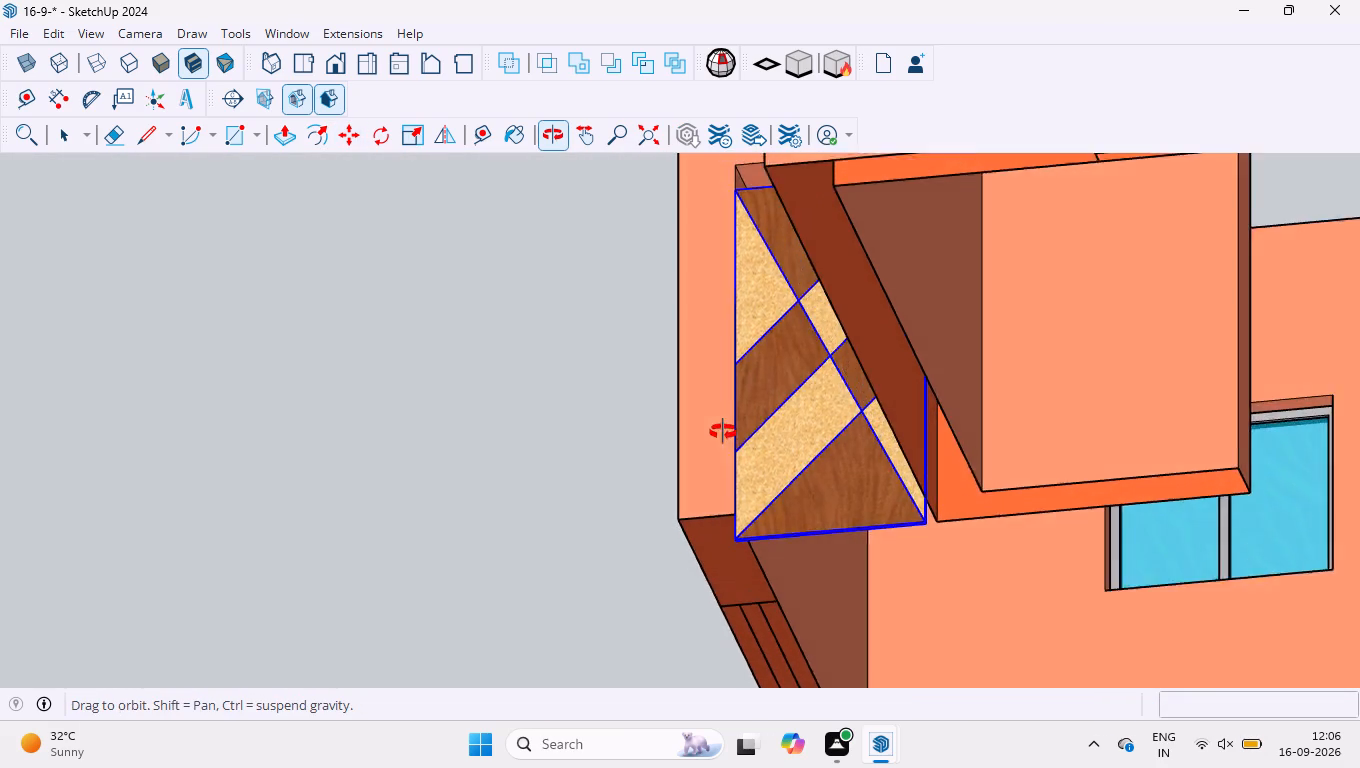
middle_click_drag(723, 432, 718, 418)
scroll(719, 421, "up", 1)
scroll(760, 546, "up", 9)
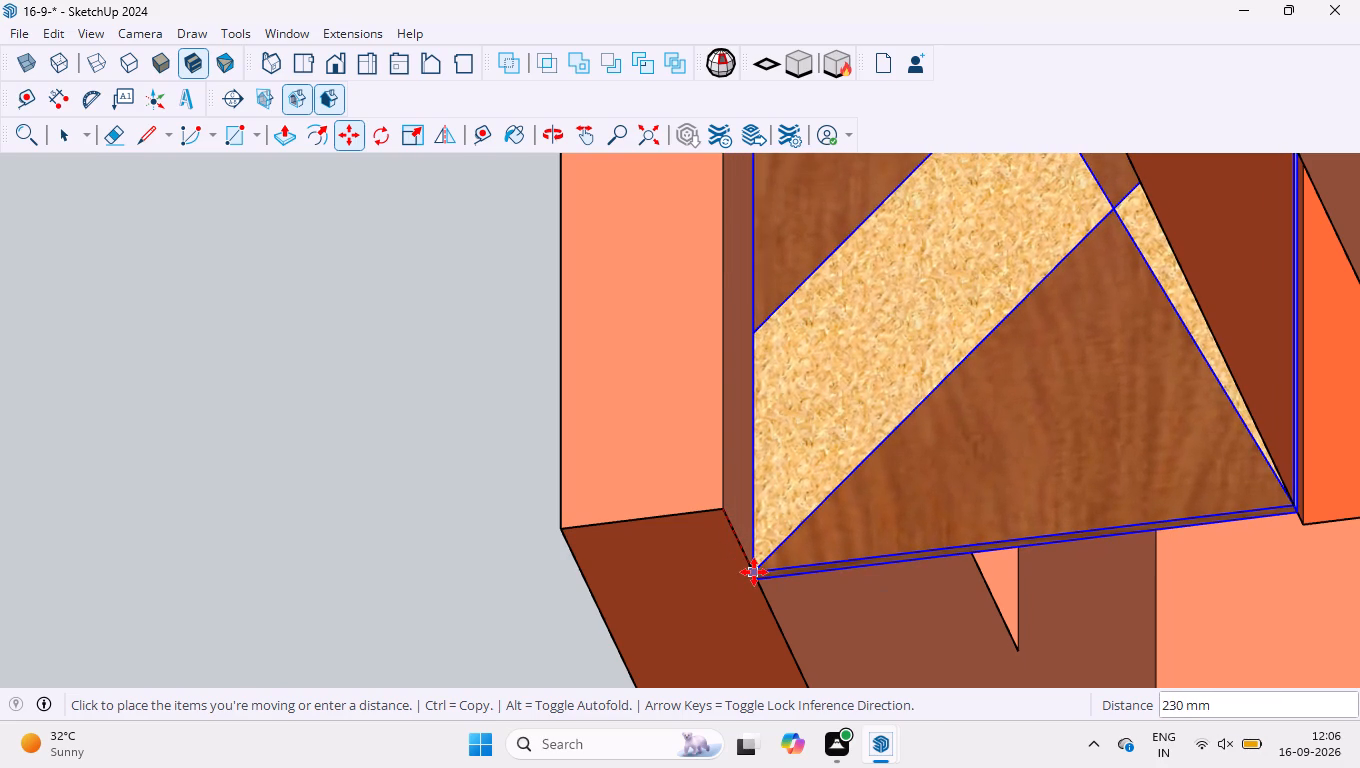
key("Right")
type("100")
key("Return")
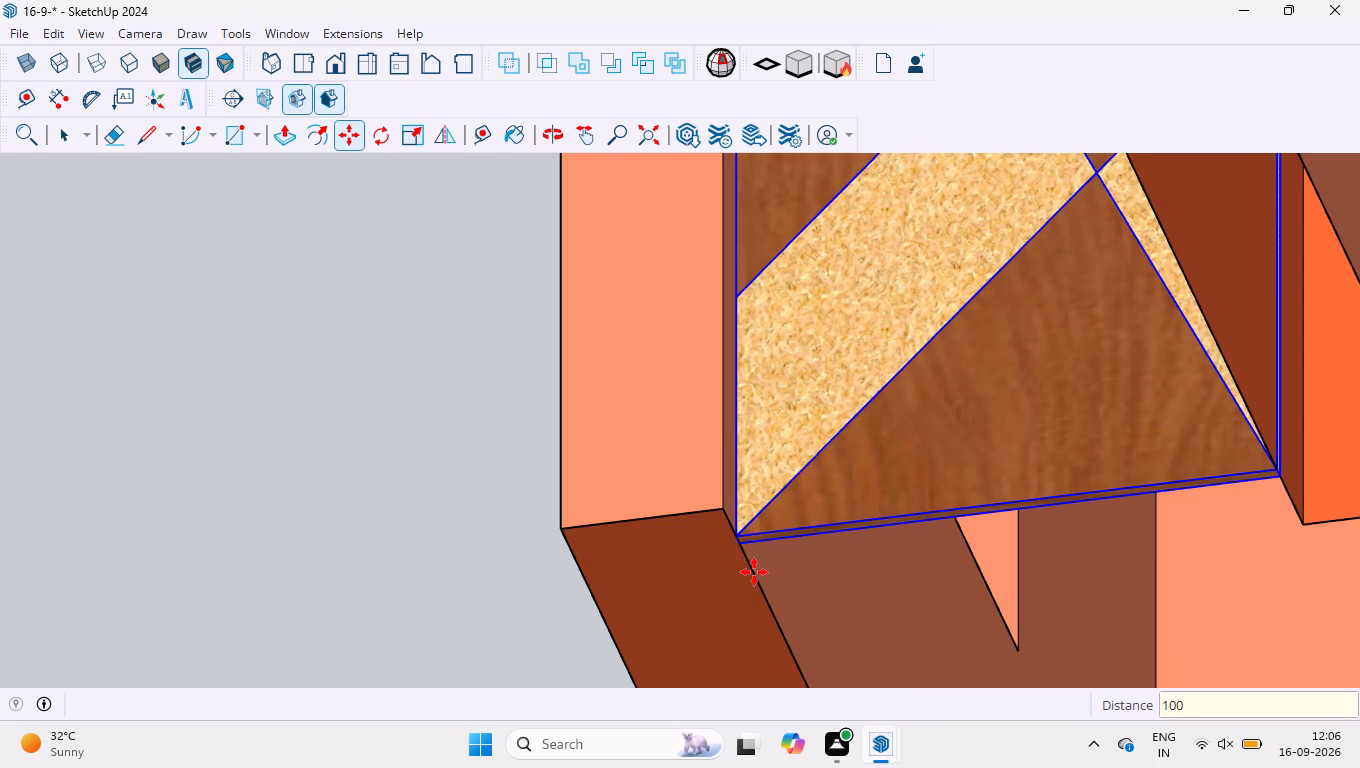
key("space")
Examine the door's fit in the entrance doorway and the house's remaining openings from several angles.
scroll(582, 450, "down", 8)
middle_click_drag(504, 479, 528, 507)
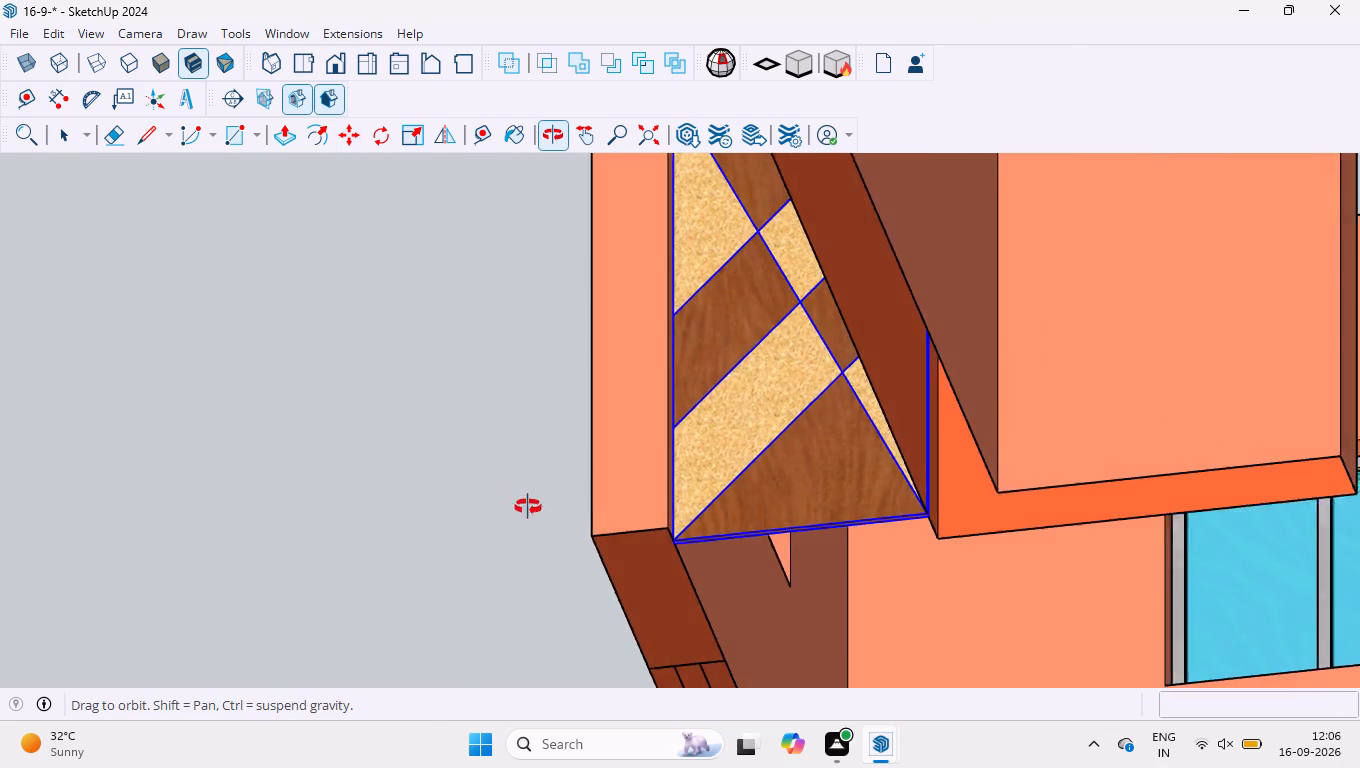
middle_click_drag(528, 507, 615, 634)
scroll(647, 476, "down", 4)
scroll(631, 395, "down", 5)
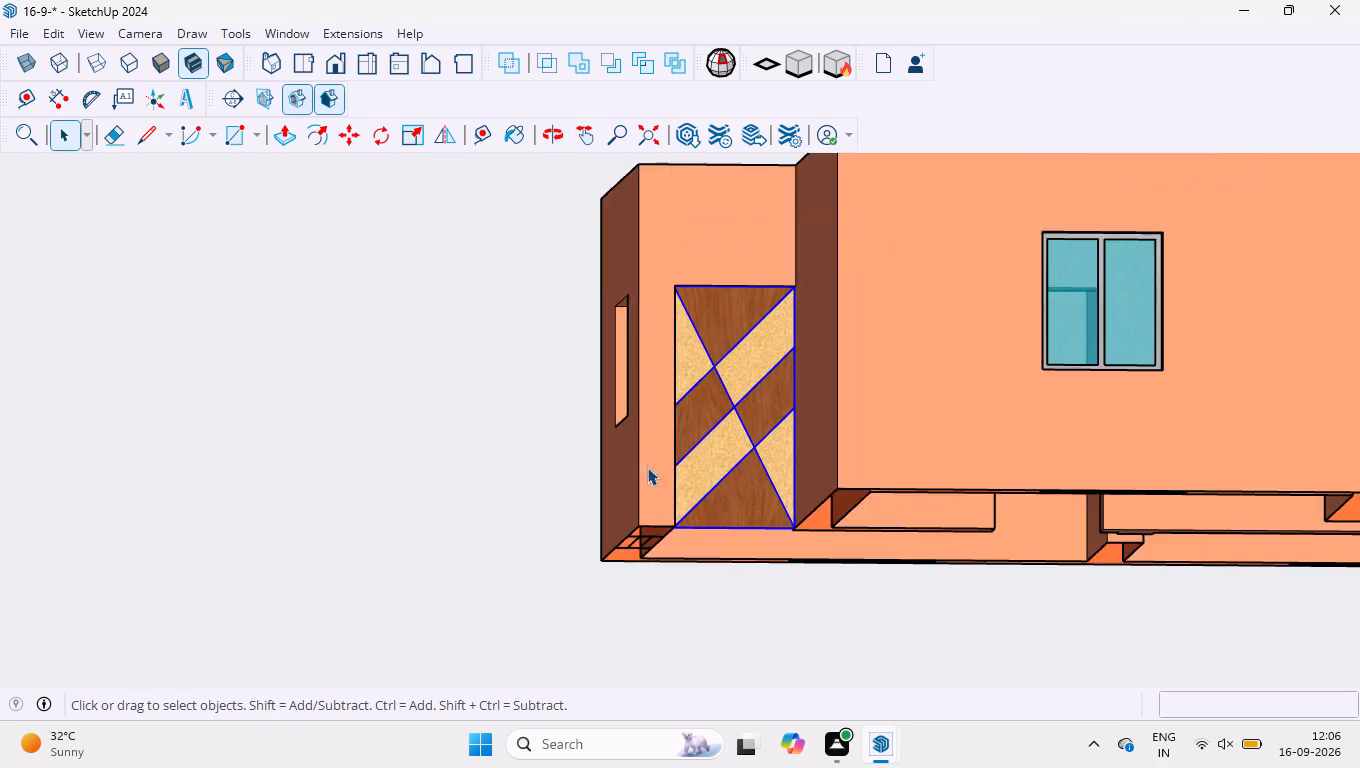
scroll(647, 467, "down", 5)
middle_click_drag(601, 378, 794, 647)
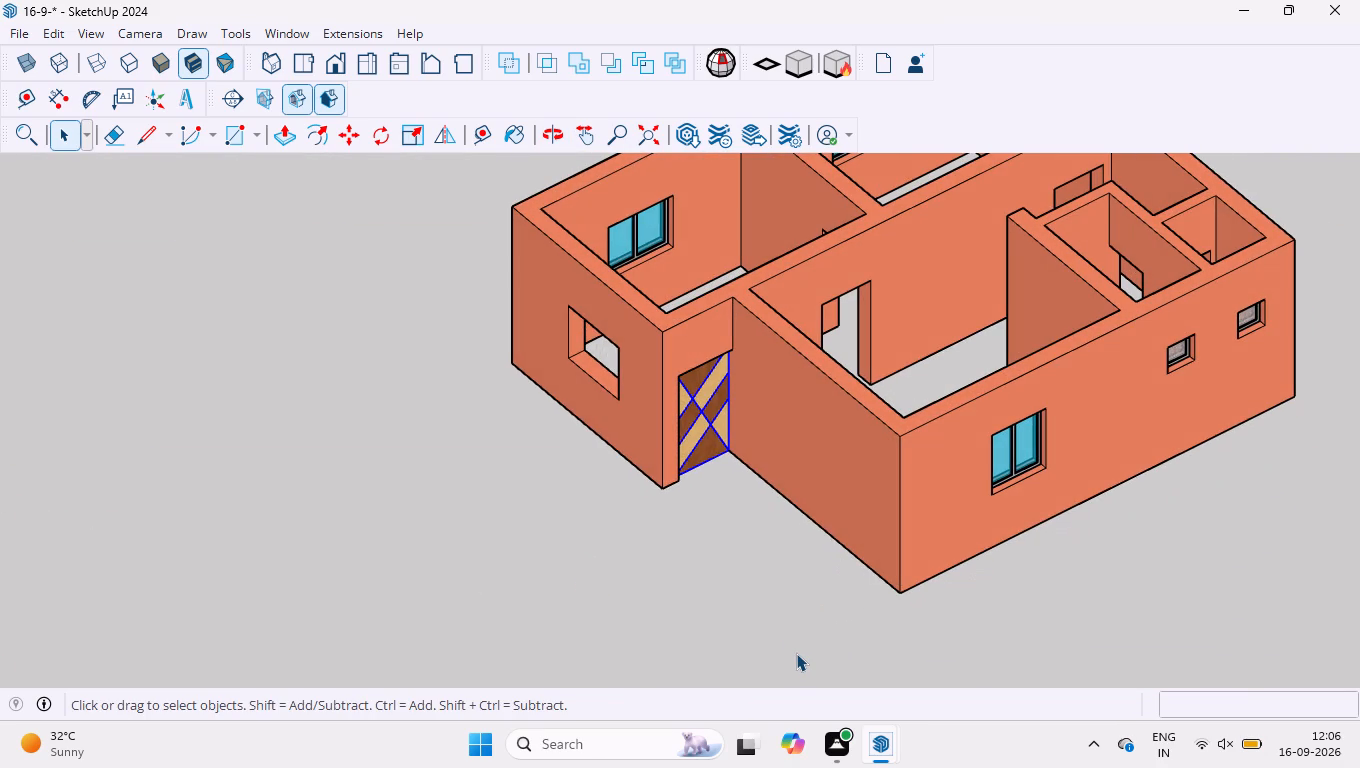
scroll(768, 638, "down", 4)
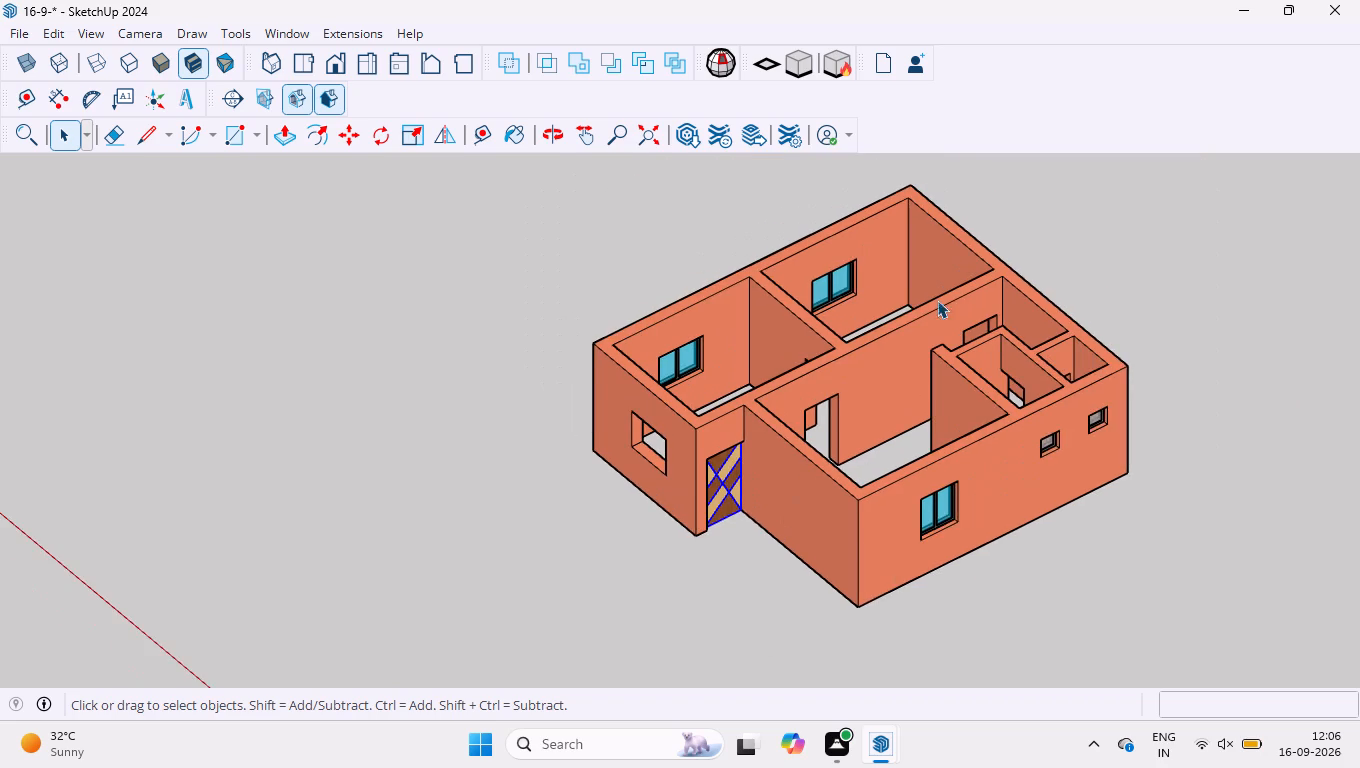
scroll(947, 284, "up", 1)
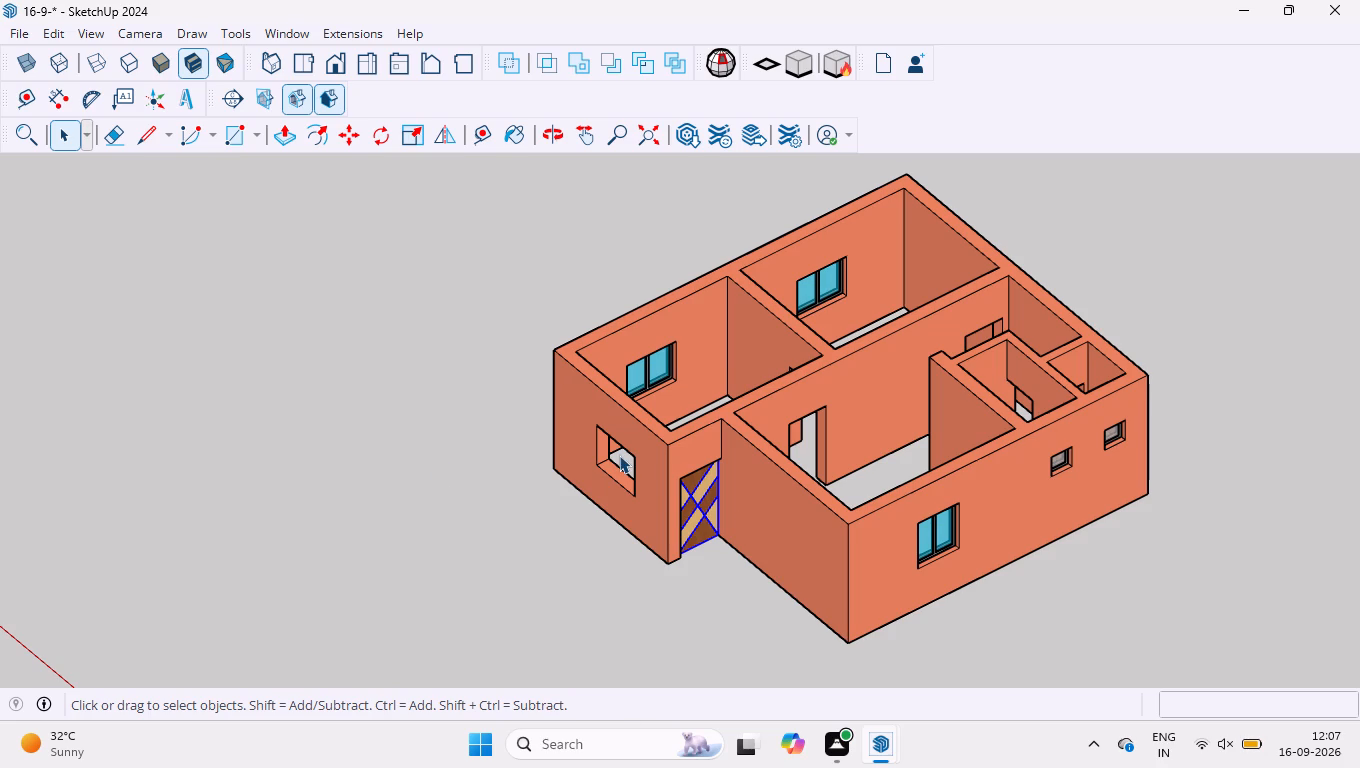
scroll(452, 418, "down", 2)
scroll(625, 461, "down", 2)
scroll(814, 537, "up", 3)
scroll(736, 482, "up", 3)
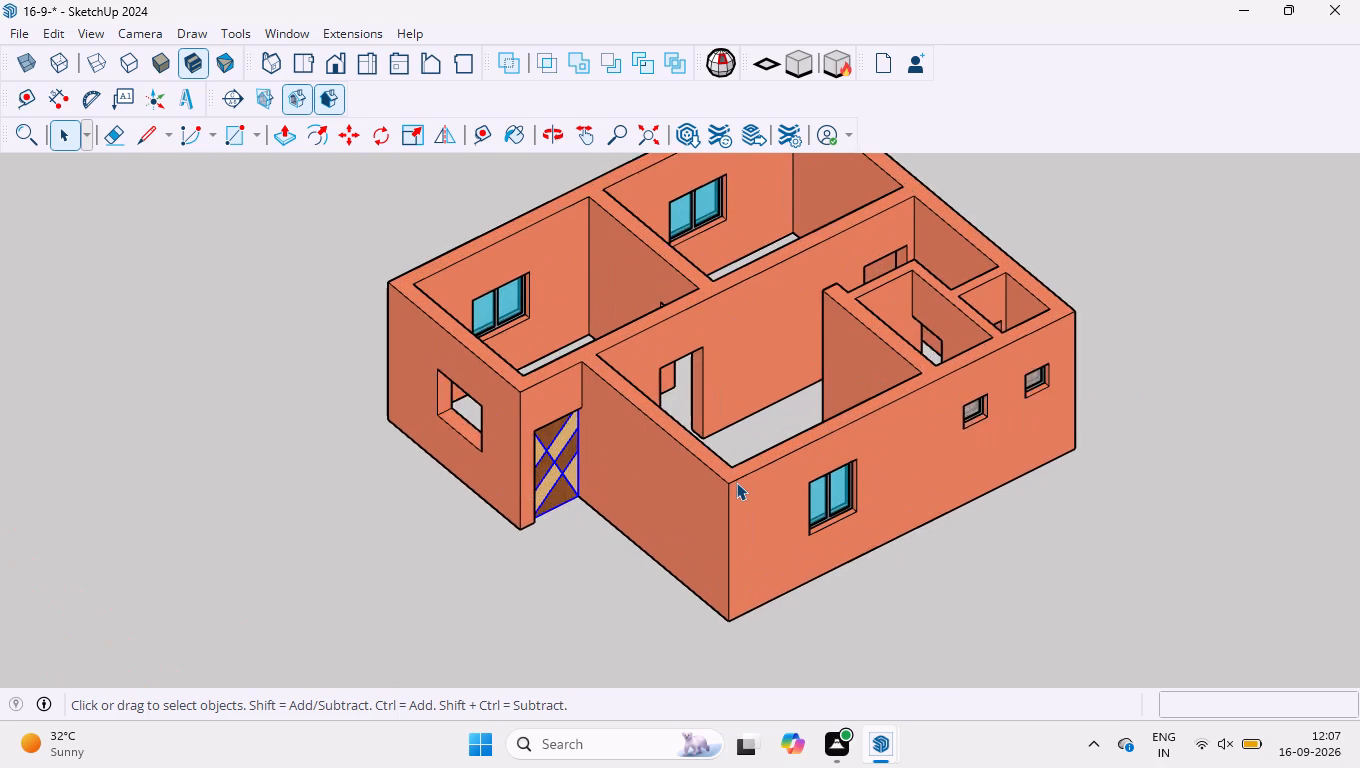
Measure the width of the entrance doorway along its top edge.
scroll(545, 438, "up", 3)
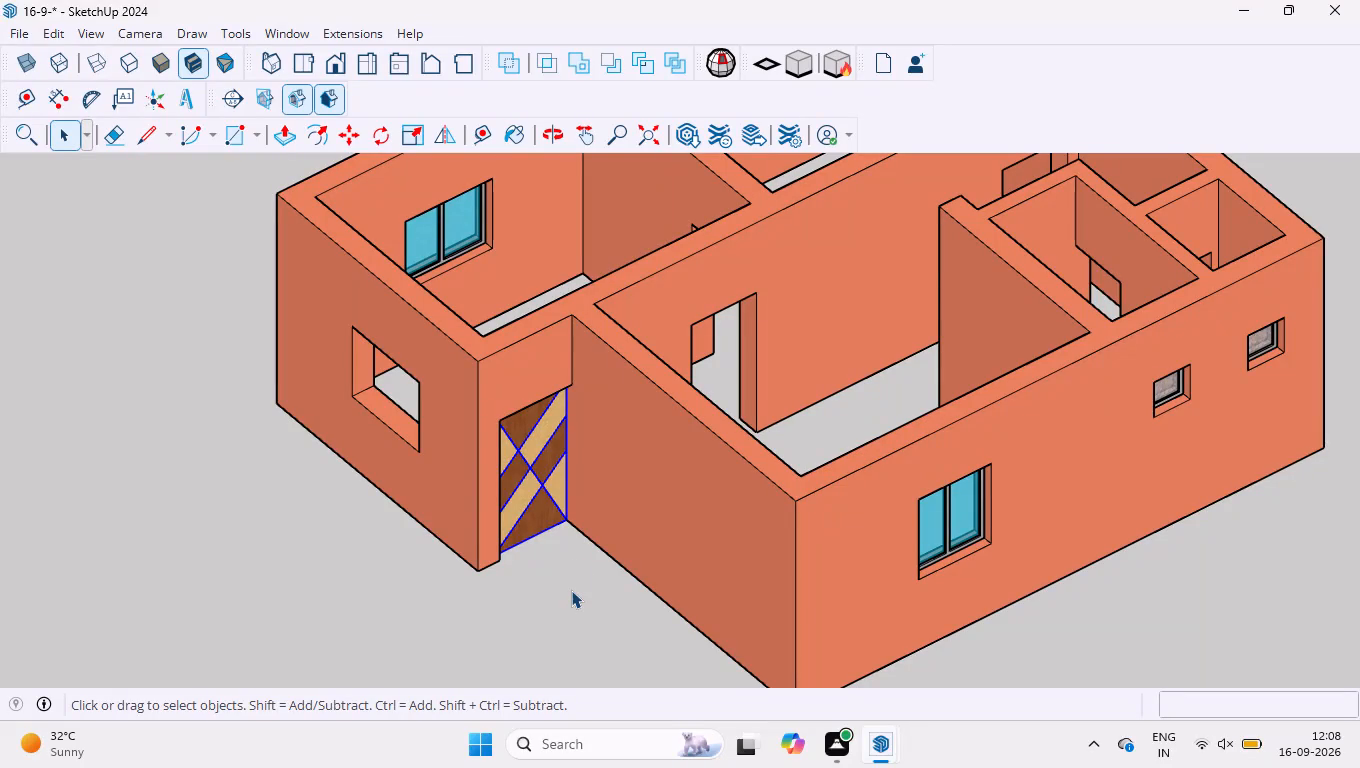
scroll(647, 423, "up", 7)
scroll(517, 412, "up", 8)
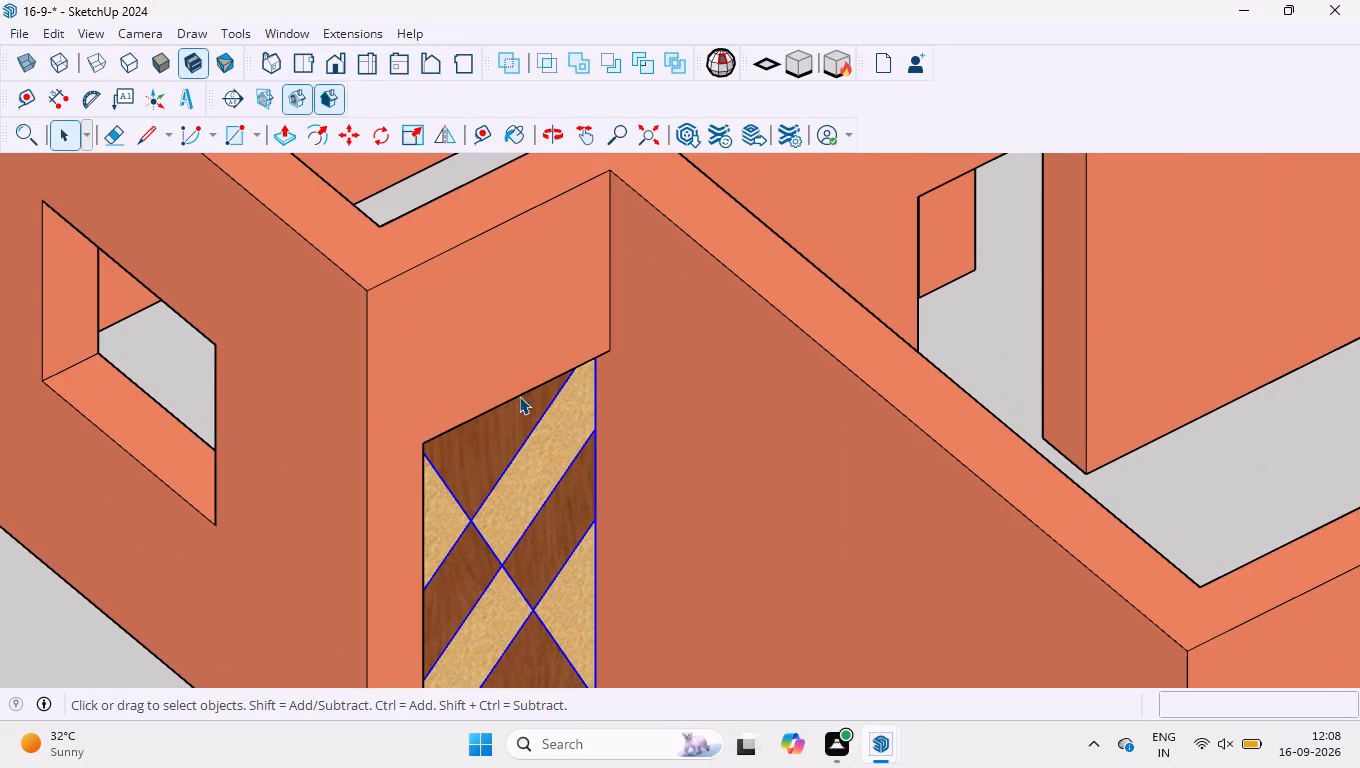
left_click(52, 101)
left_click(424, 445)
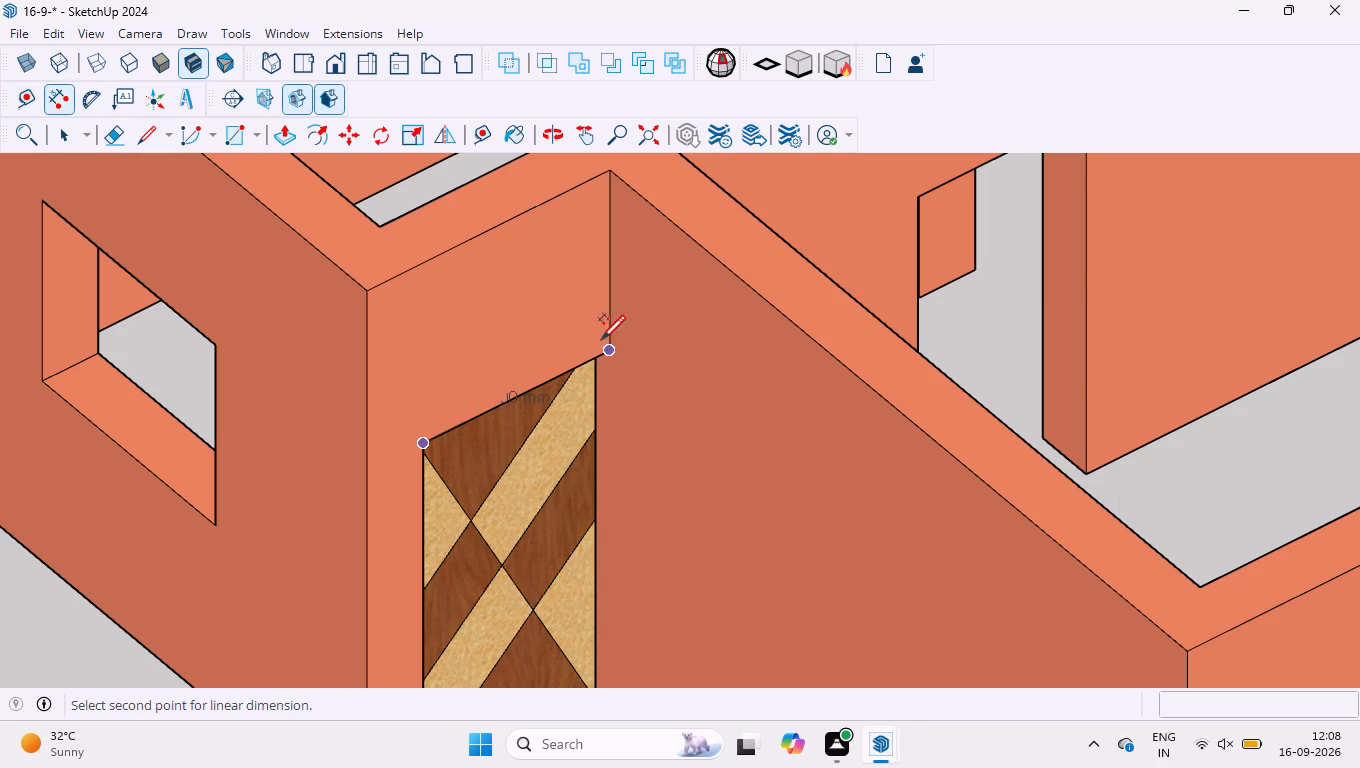
left_click(607, 356)
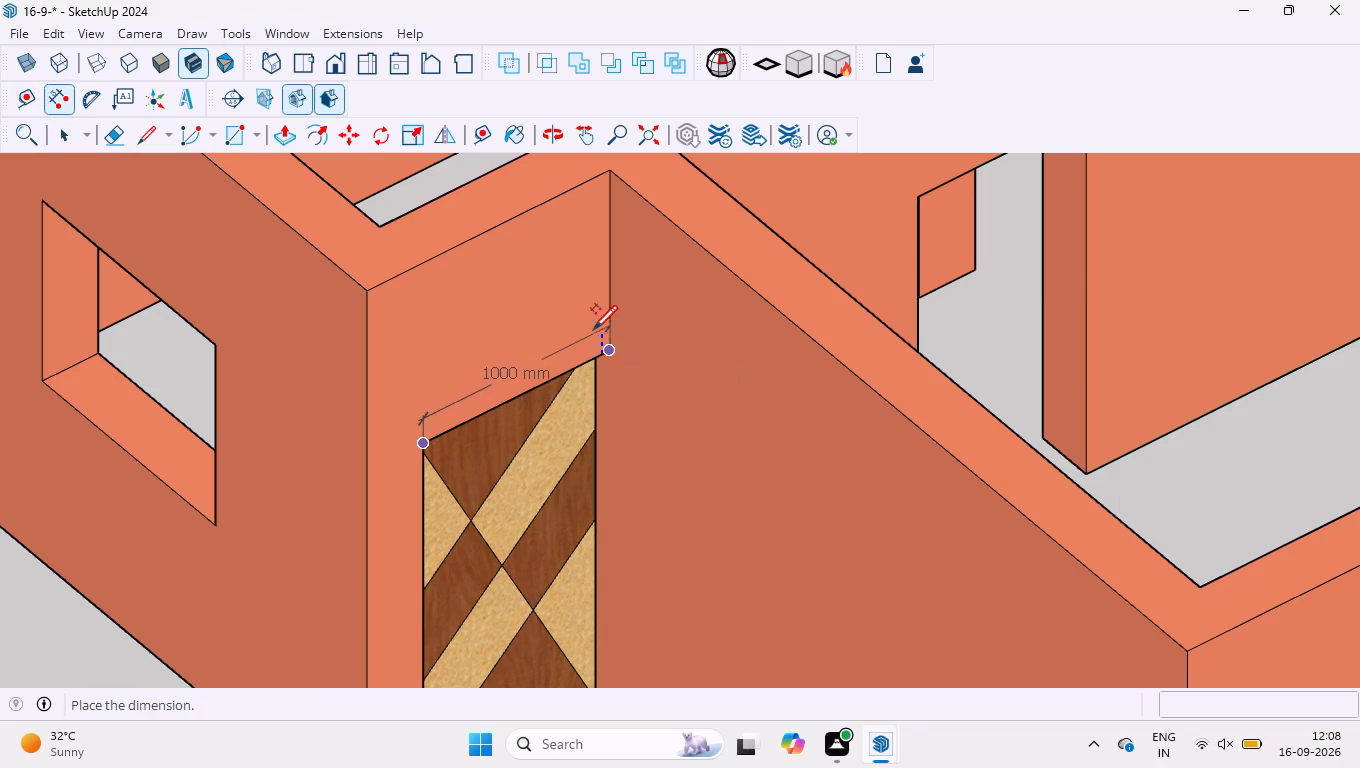
key("space")
Measure the width of the open interior doorway nearest the entrance along its top edge.
scroll(571, 353, "down", 6)
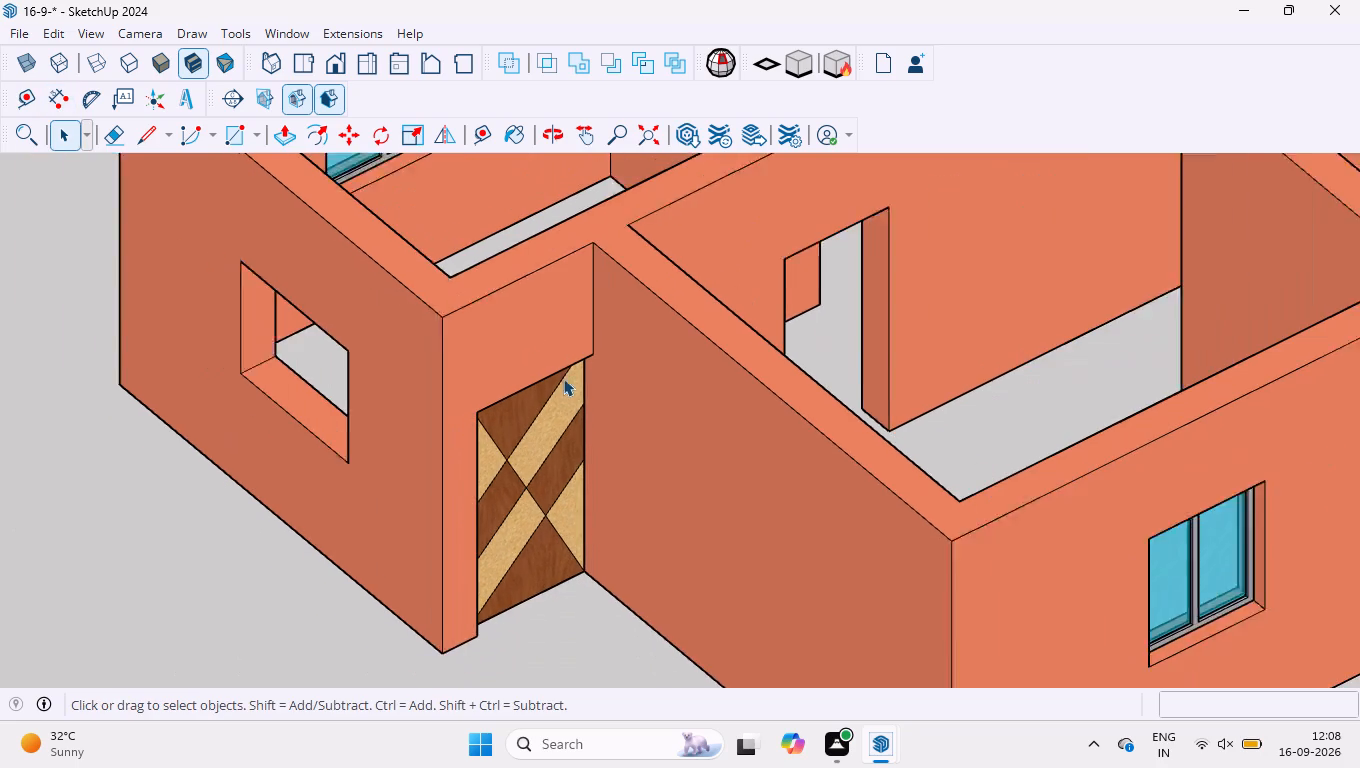
middle_click_drag(925, 250, 856, 262)
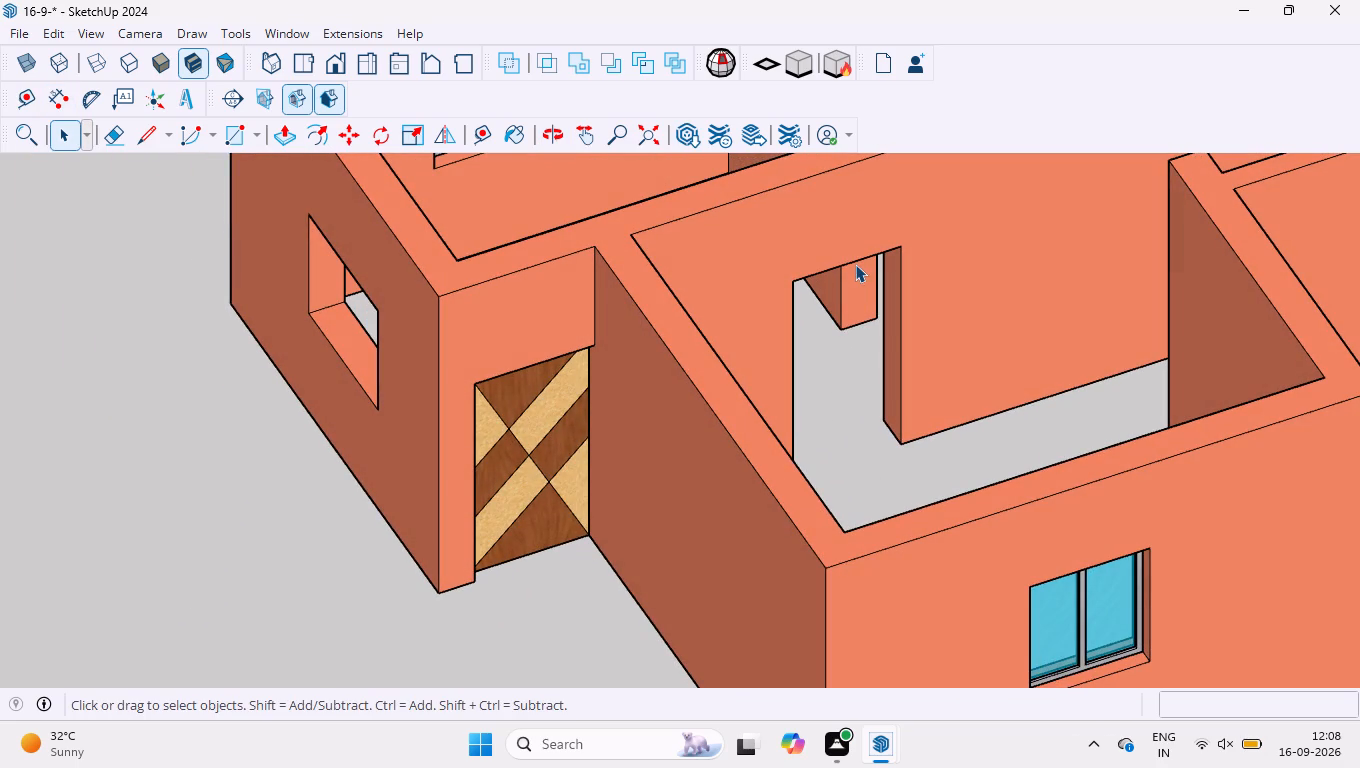
scroll(943, 241, "up", 6)
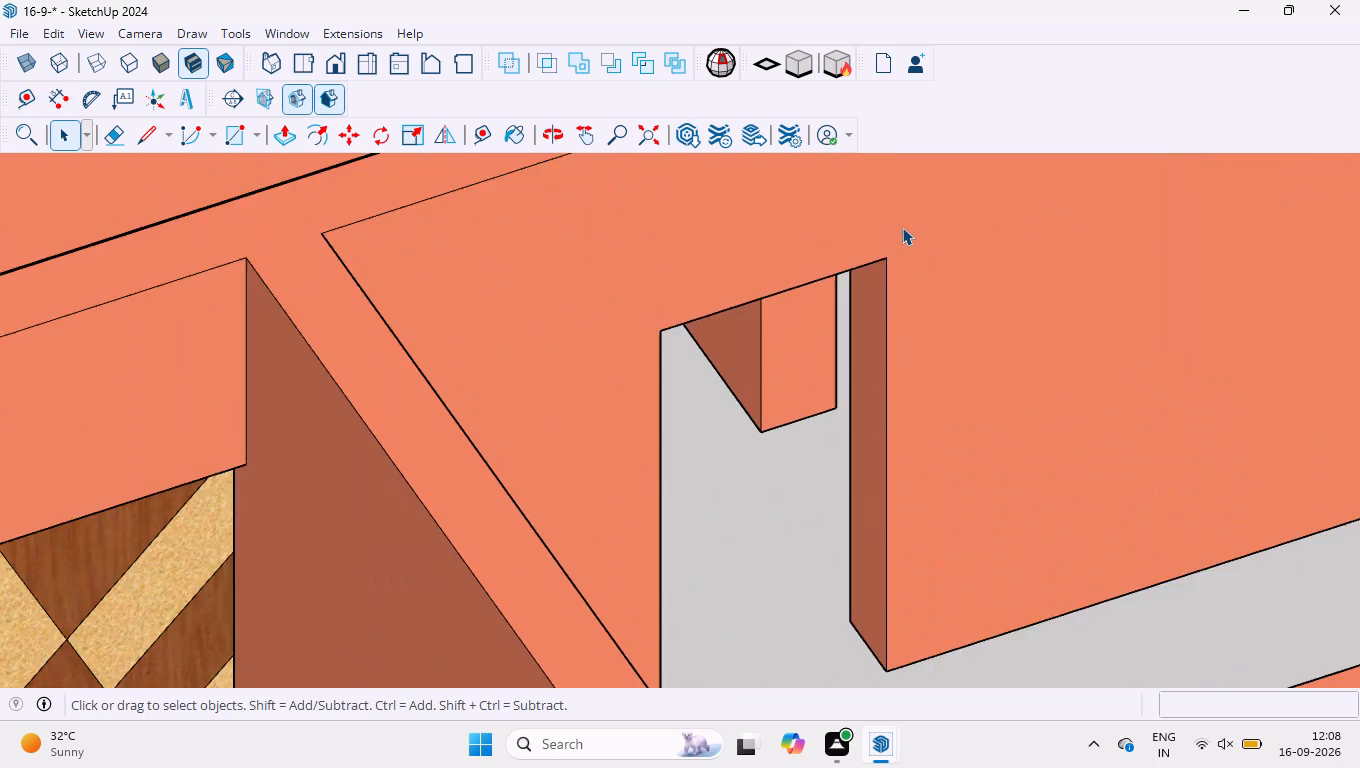
scroll(902, 227, "up", 5)
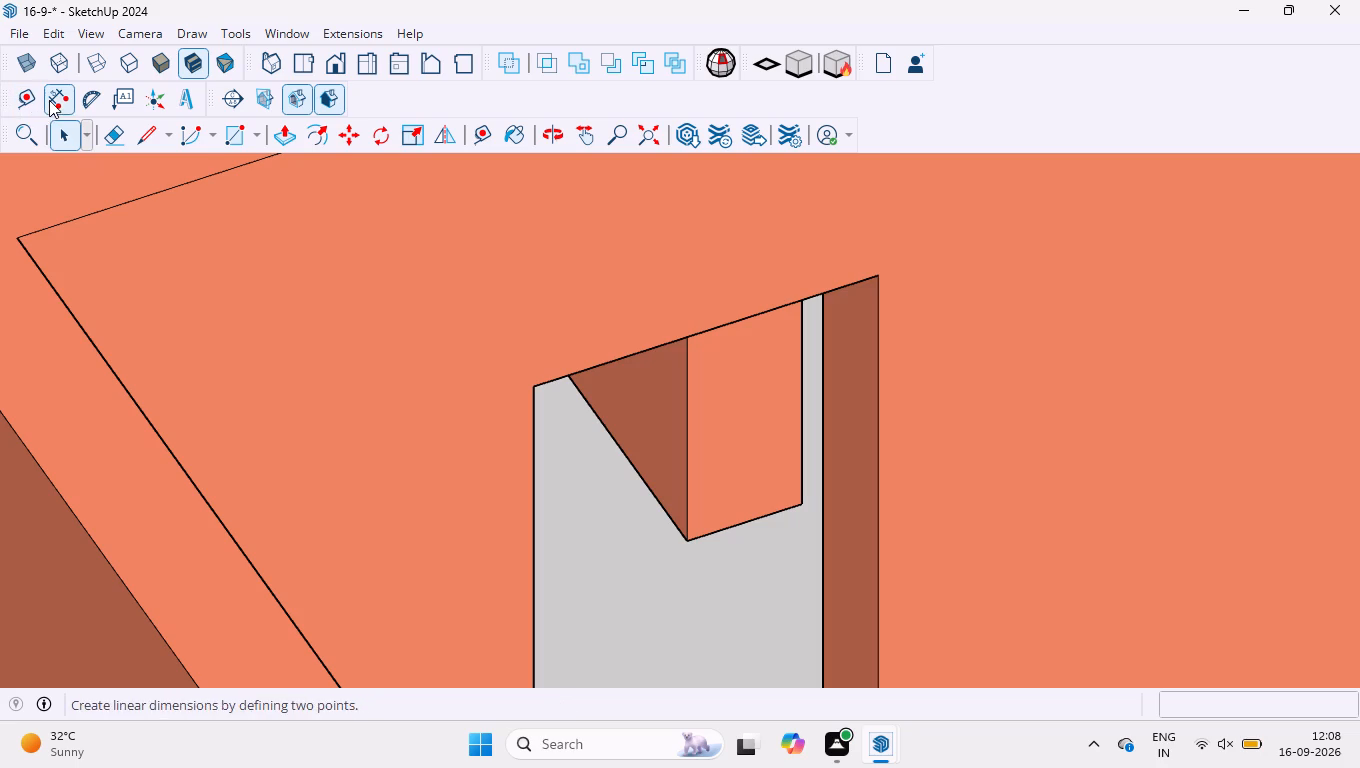
left_click(49, 100)
left_click(530, 386)
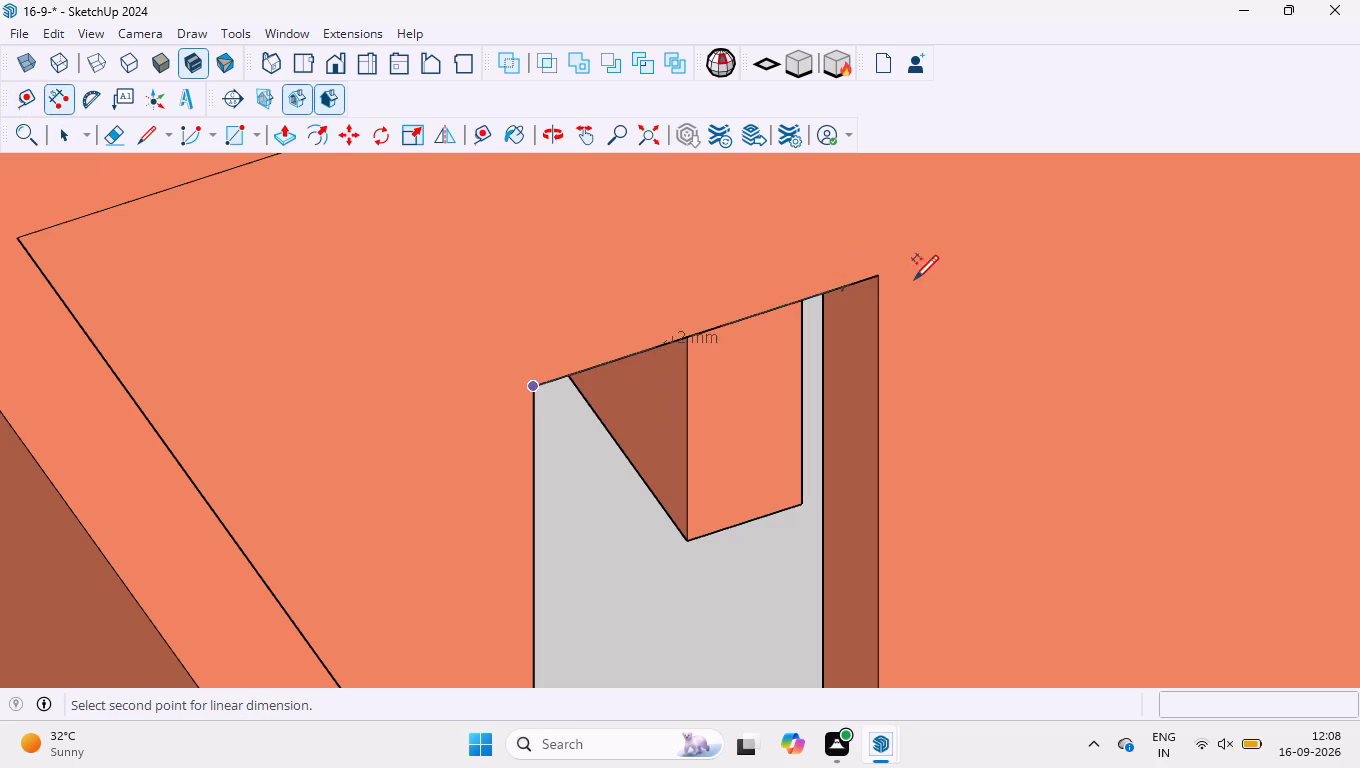
left_click(878, 272)
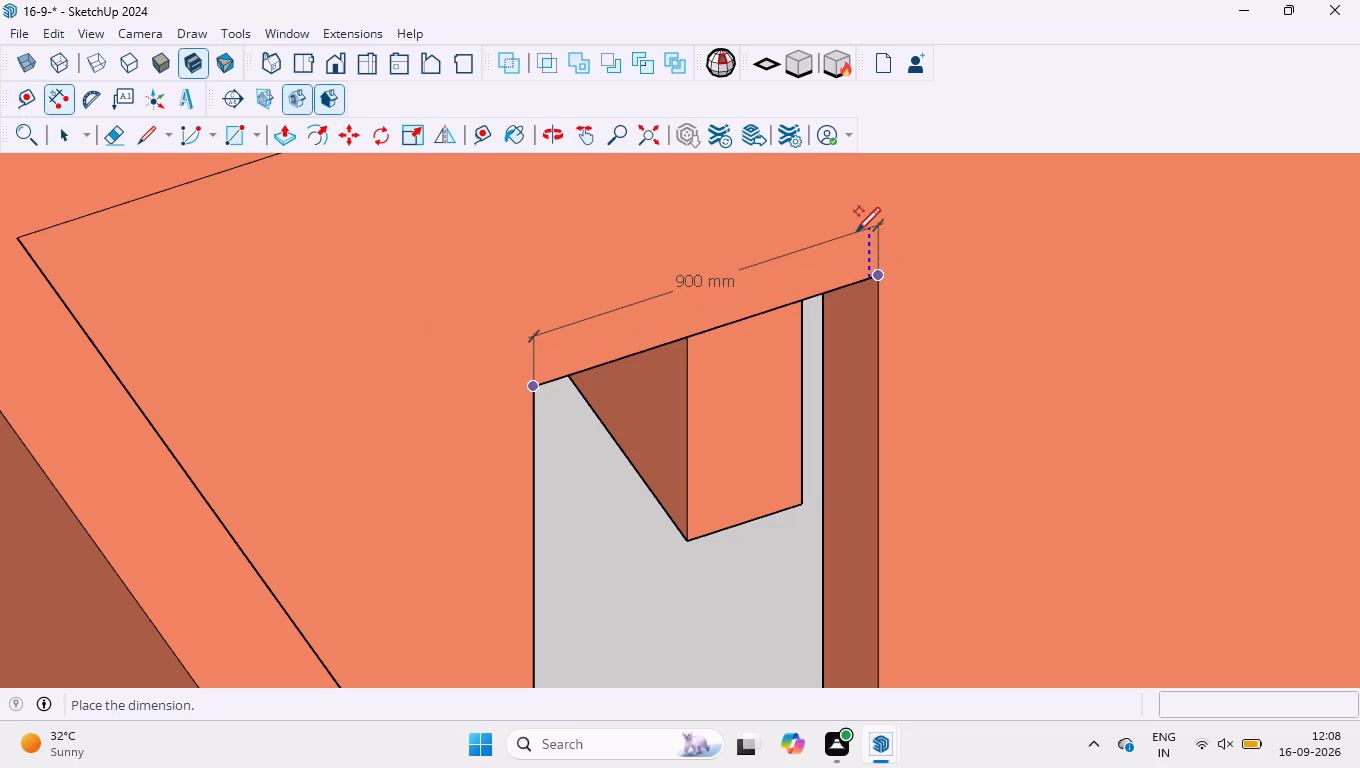
key("space")
Draw a 2000 mm by 900 mm rectangle filling the interior doorway nearest the entrance, corner to opposite corner.
scroll(838, 274, "down", 13)
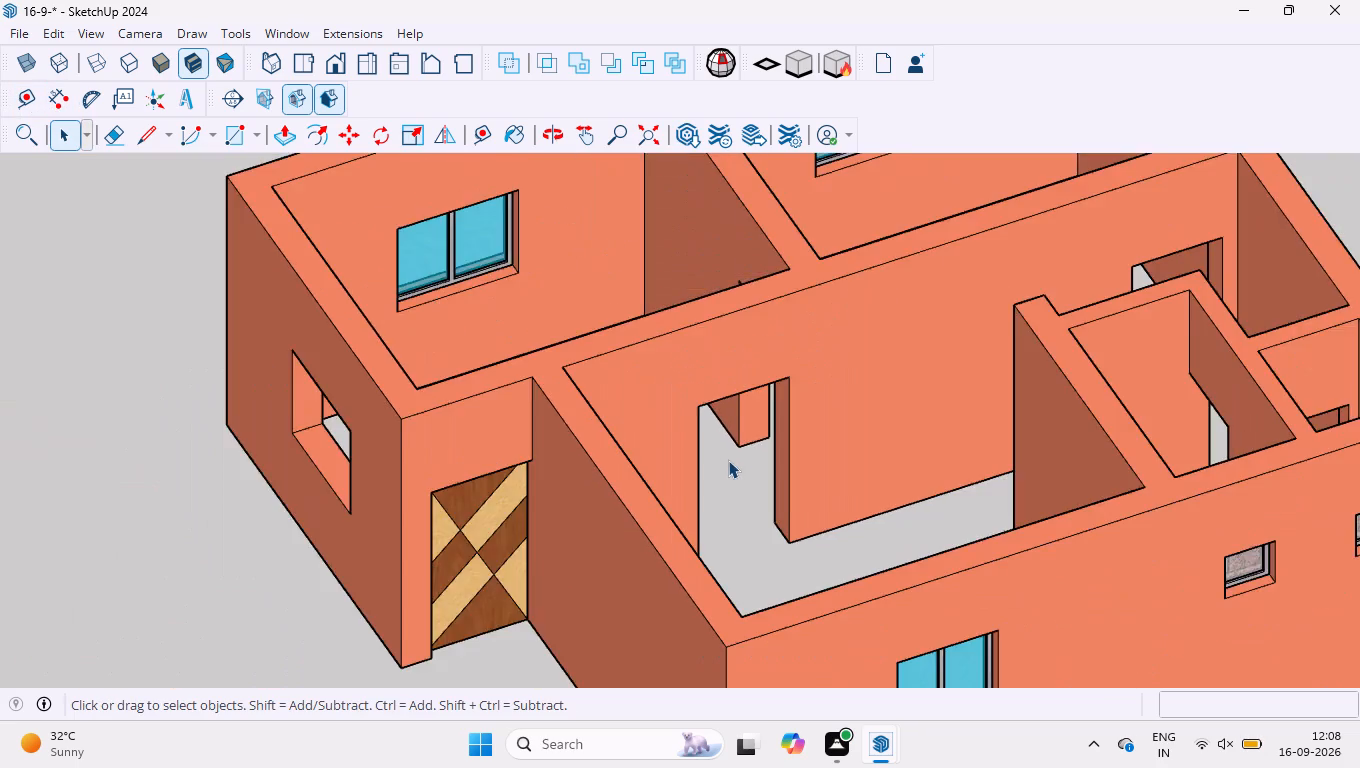
scroll(728, 460, "down", 5)
scroll(1026, 374, "down", 4)
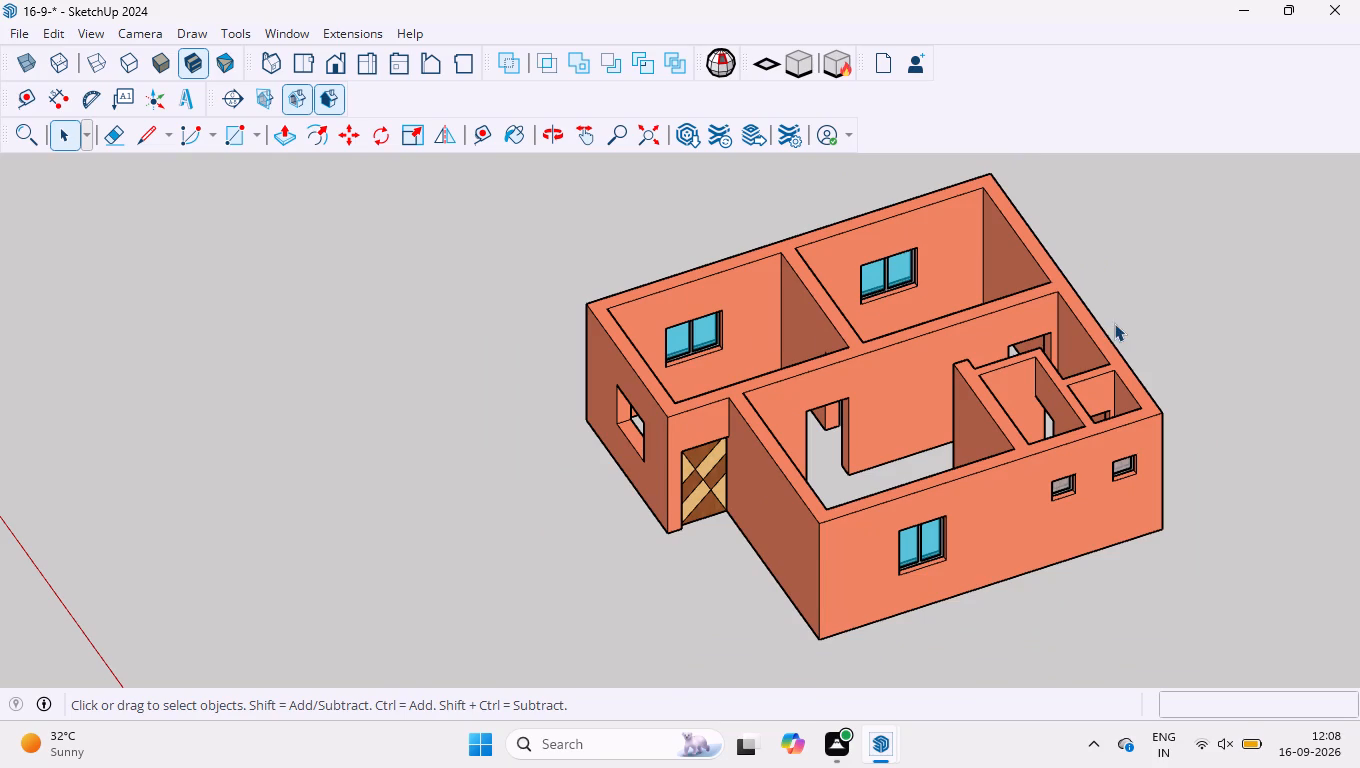
middle_click_drag(1087, 351, 1000, 284)
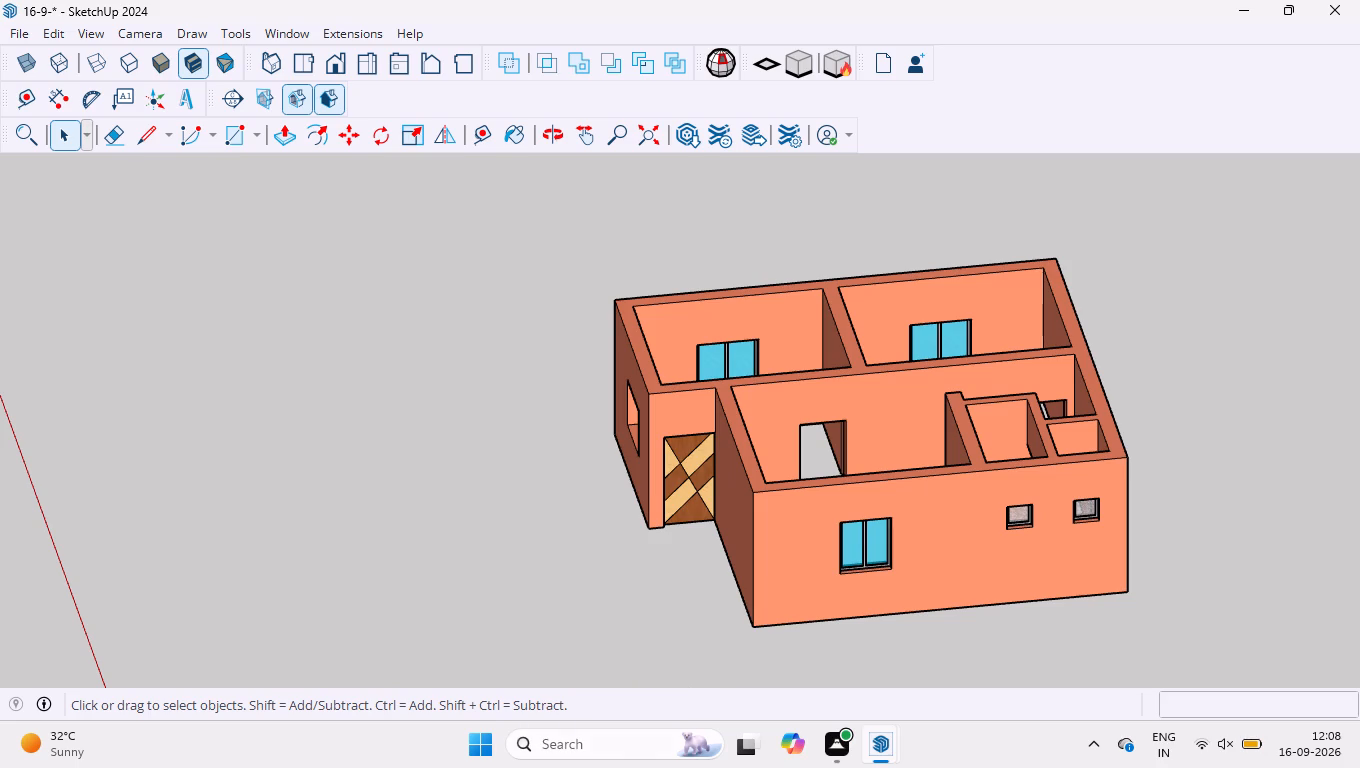
scroll(750, 573, "up", 4)
scroll(836, 464, "up", 4)
middle_click_drag(843, 403, 856, 538)
scroll(864, 429, "up", 5)
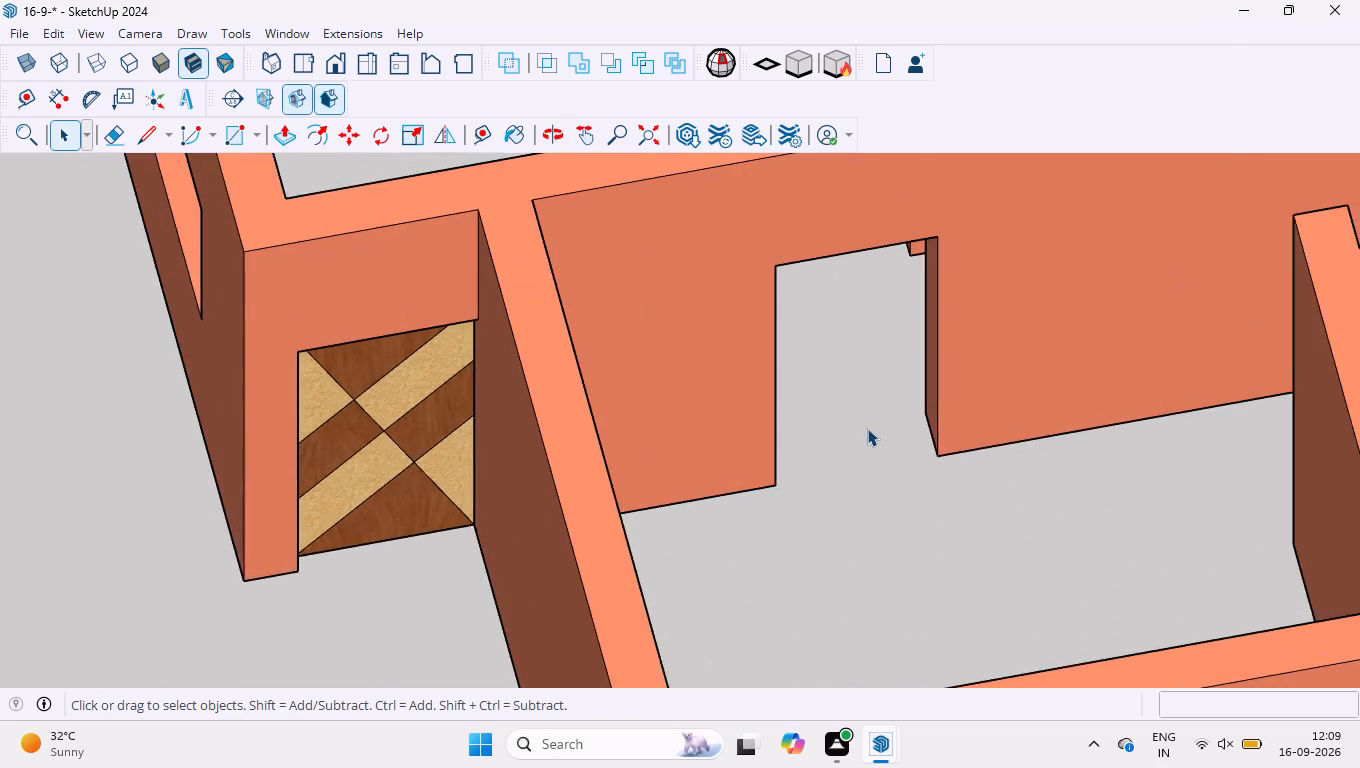
scroll(867, 428, "up", 2)
left_click(235, 140)
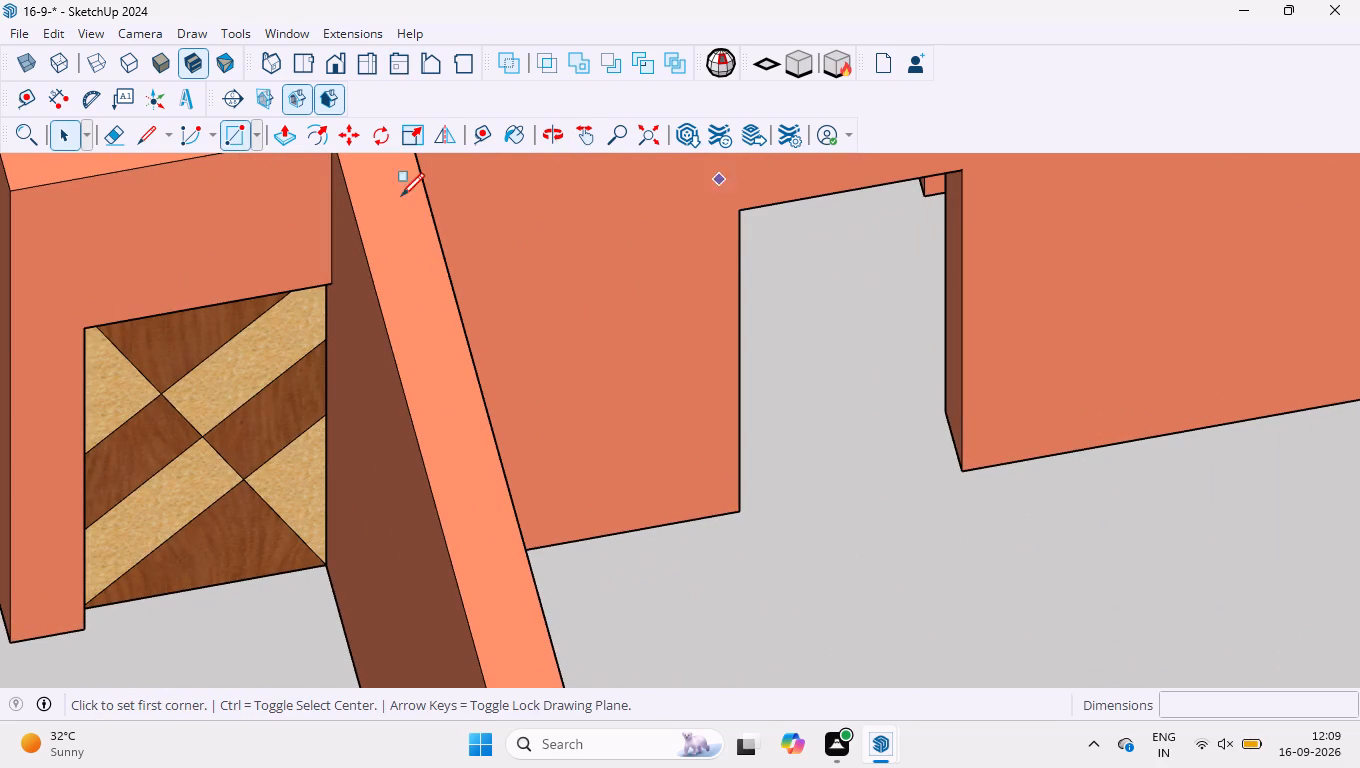
left_click(739, 213)
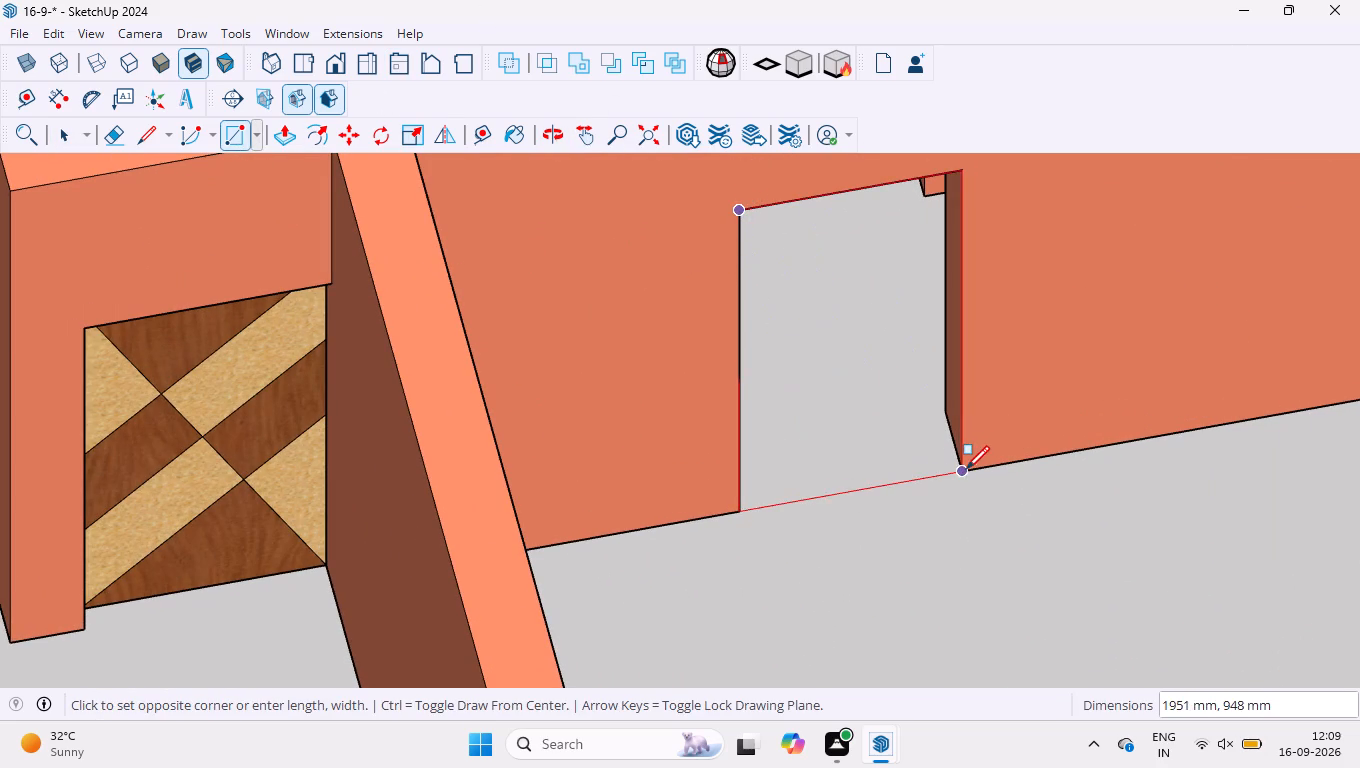
left_click(959, 474)
key("space")
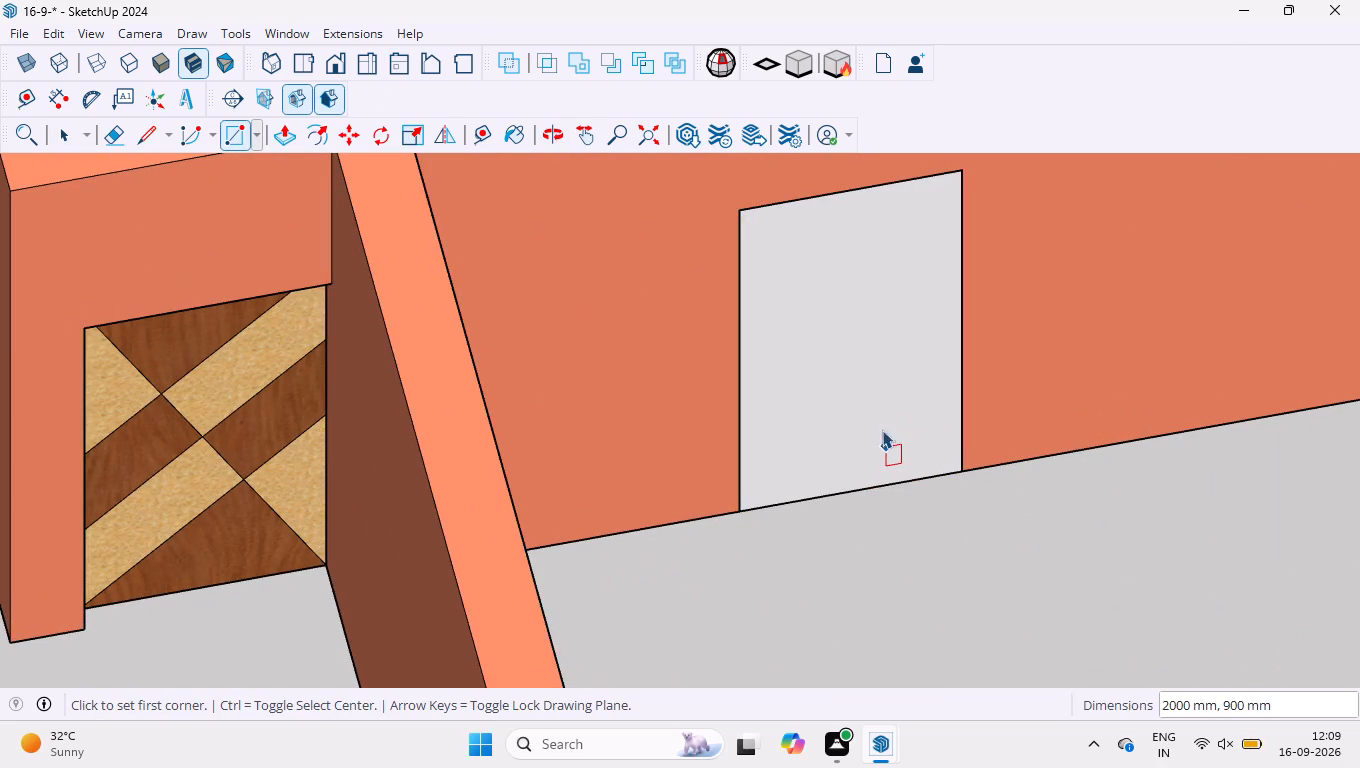
Move the new rectangular face about 5497 mm out of the doorway to the open space outside, beside the entrance.
left_click(857, 376)
left_click(341, 150)
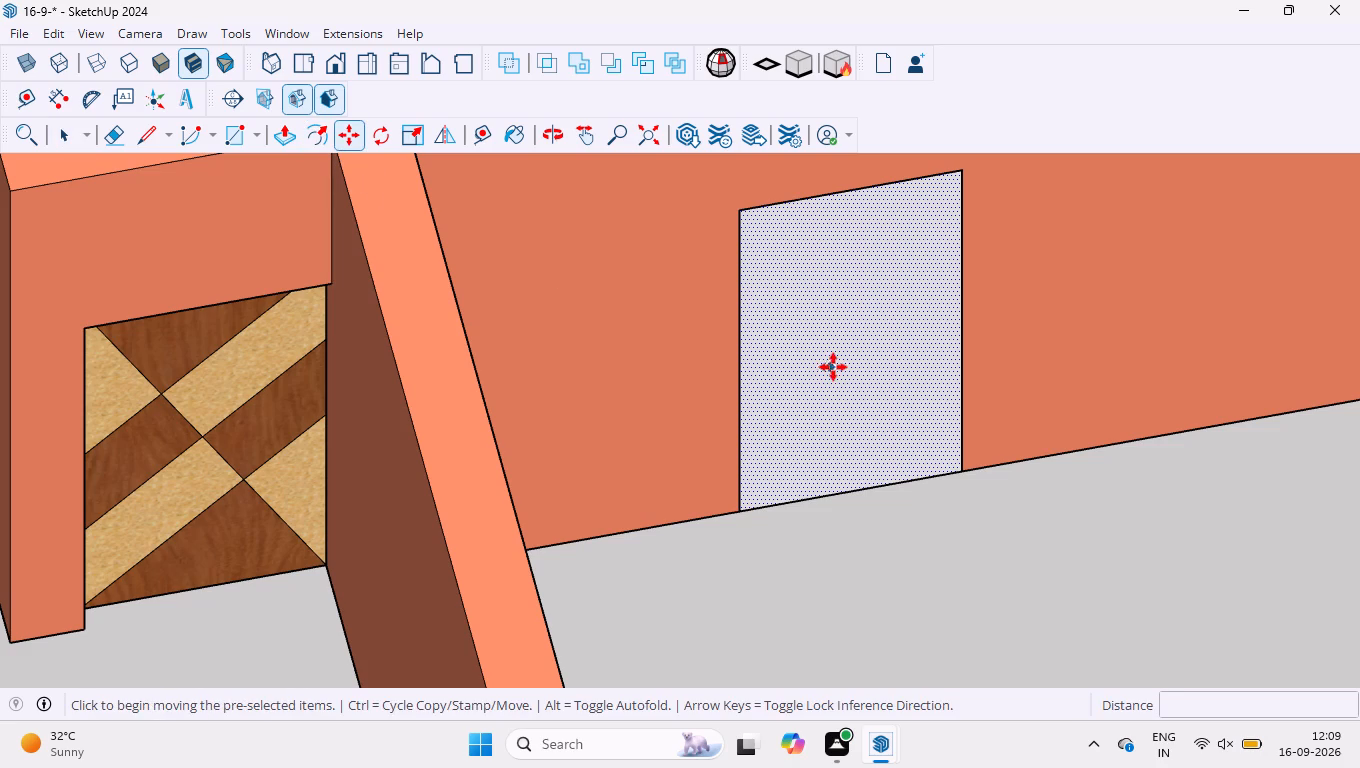
left_click(833, 367)
scroll(745, 408, "down", 10)
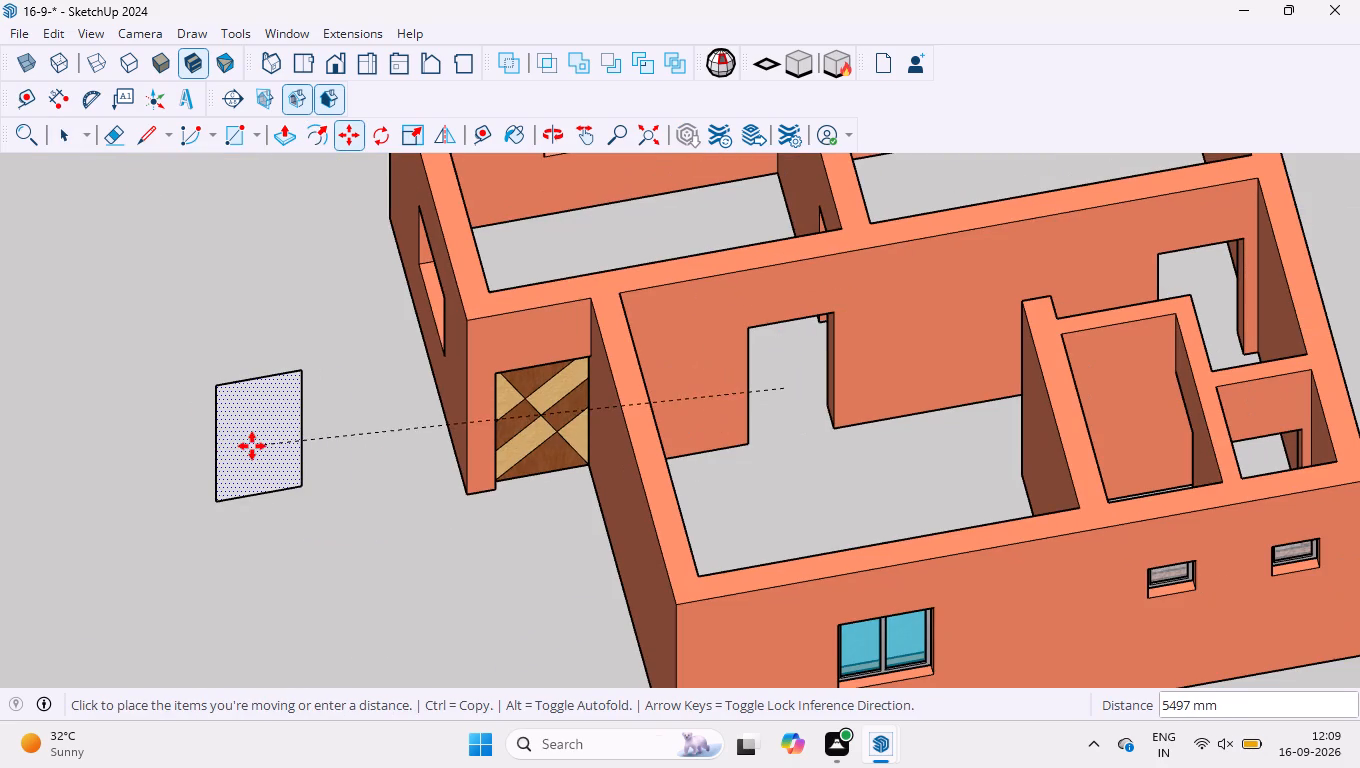
left_click(252, 446)
scroll(193, 534, "up", 6)
key("space")
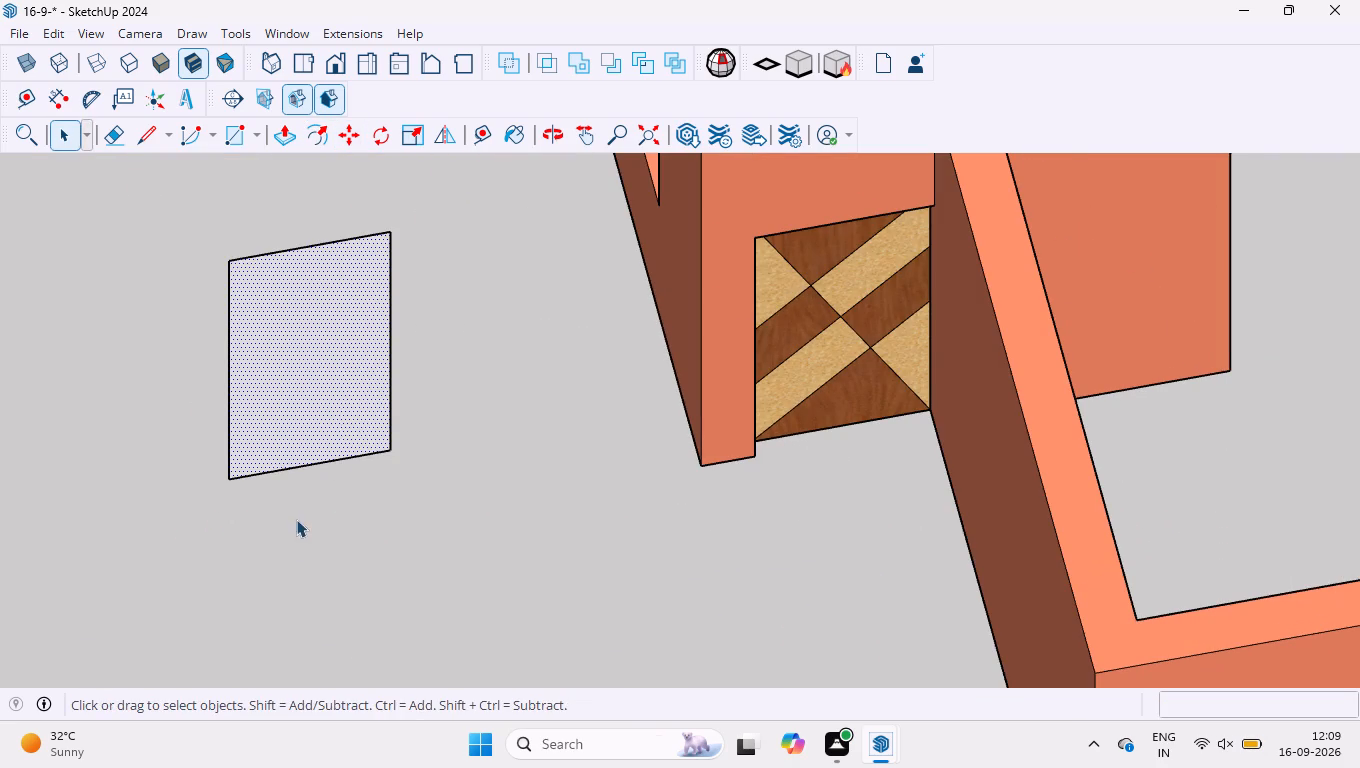
Extrude the rectangular face 50 mm into a door panel.
middle_click_drag(296, 516, 296, 311)
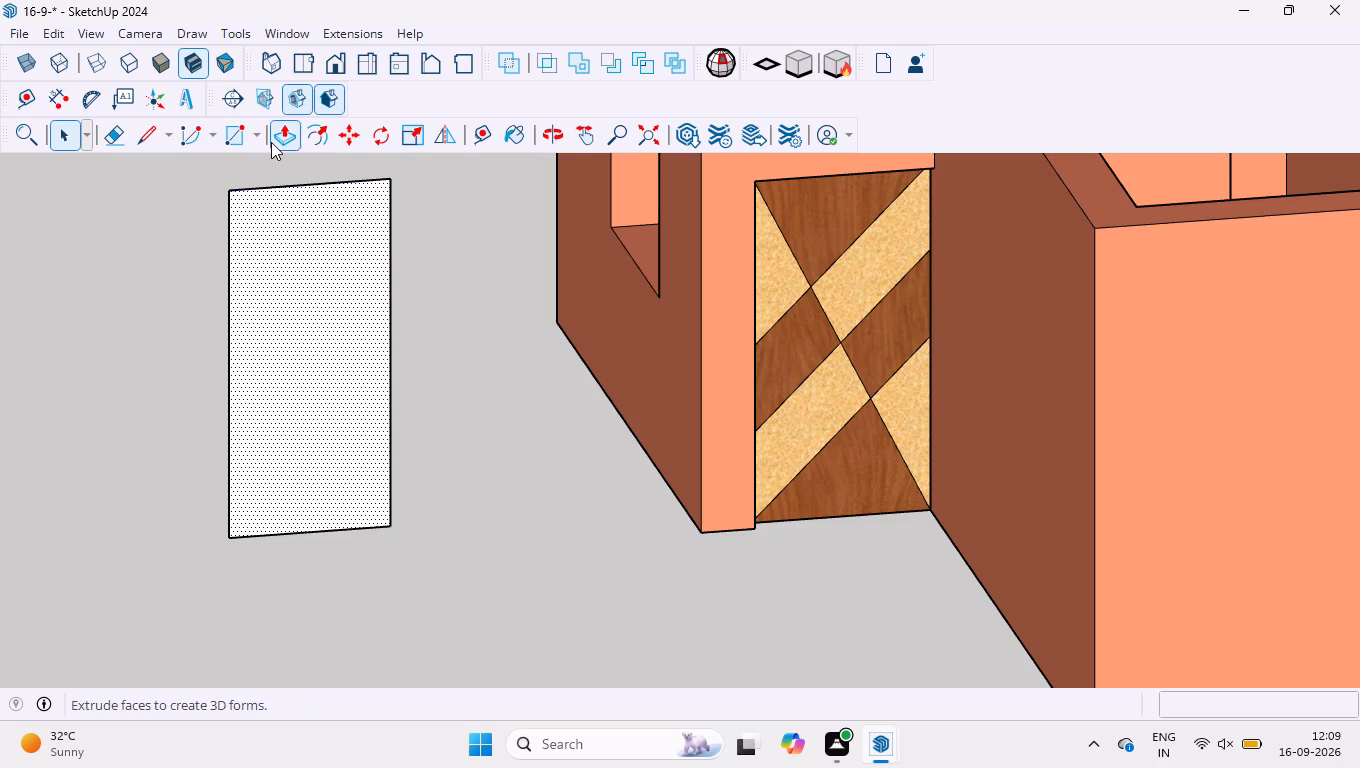
left_click(271, 142)
left_click(298, 275)
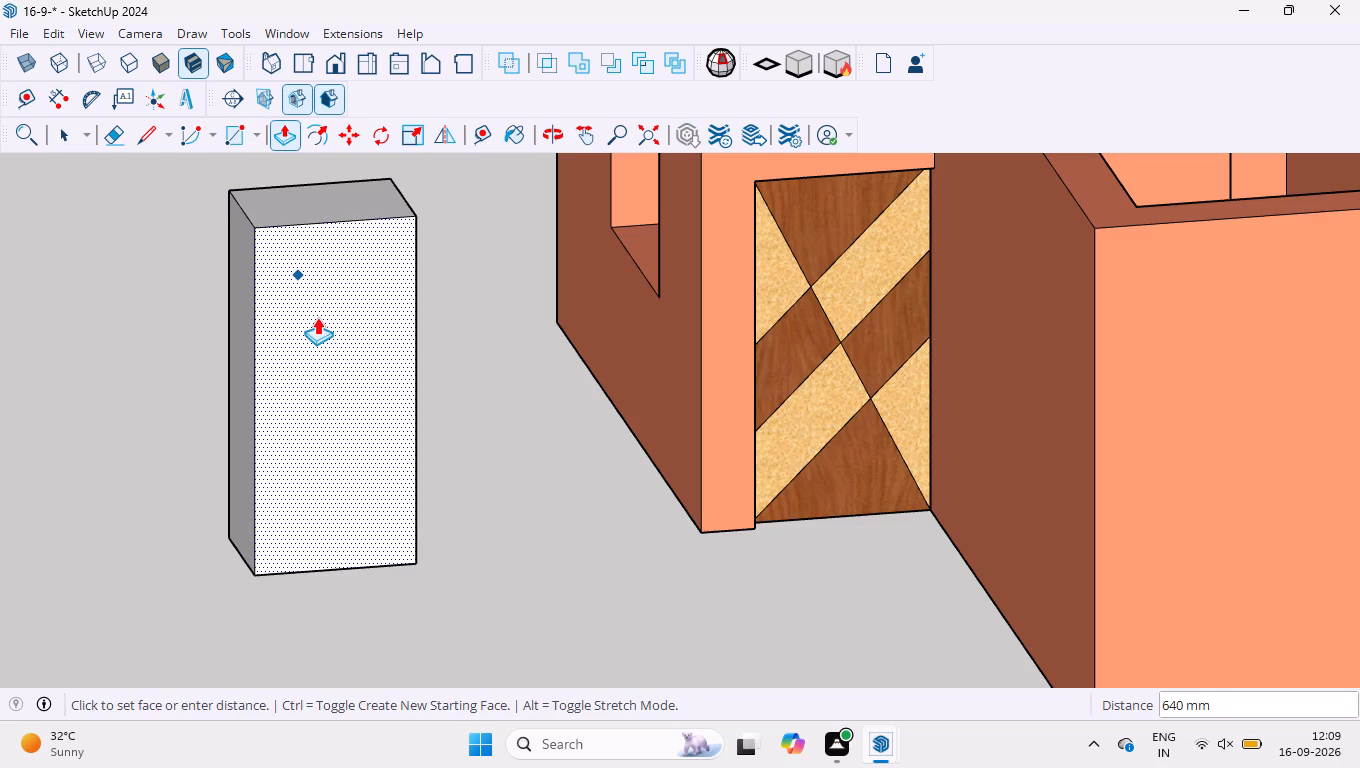
type("50")
key("Return")
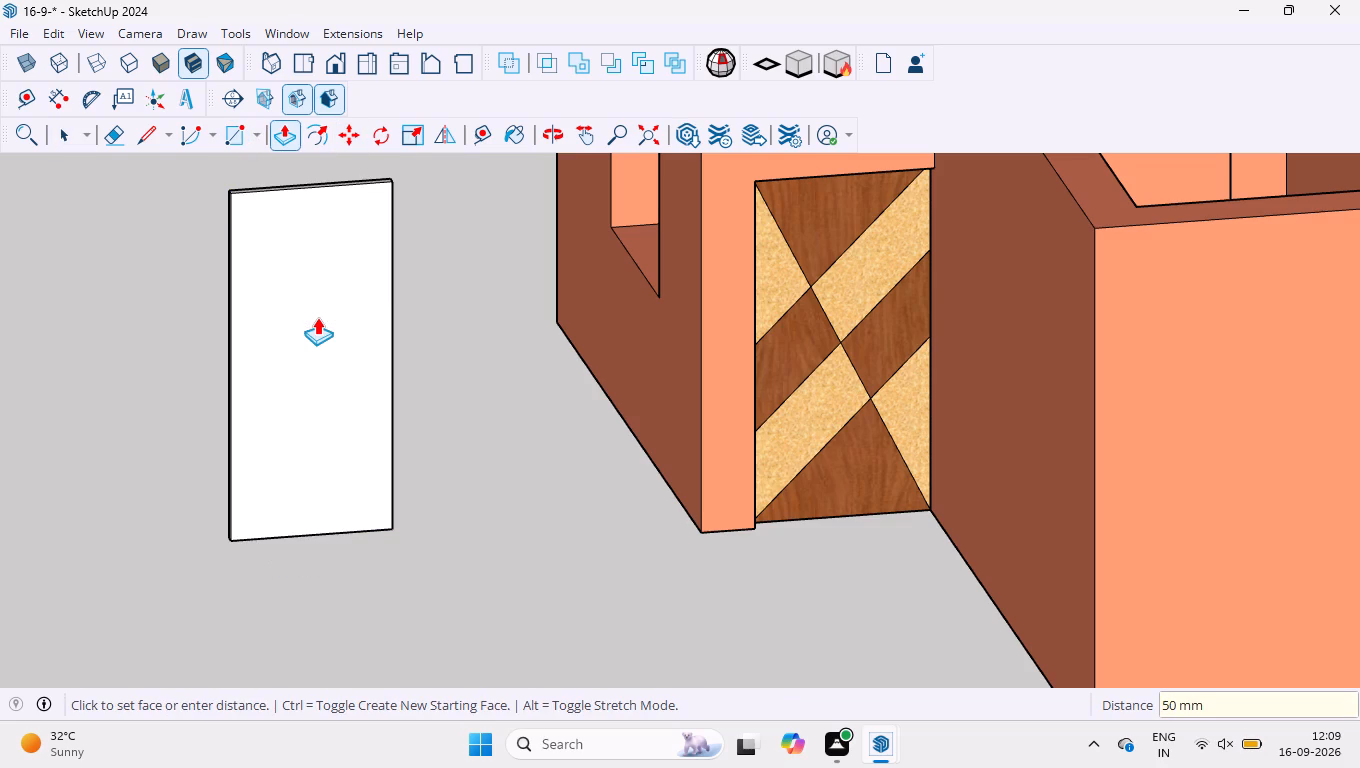
Push the door panel's front face back 25 mm to thin the panel.
scroll(331, 316, "down", 2)
middle_click_drag(171, 207, 218, 295)
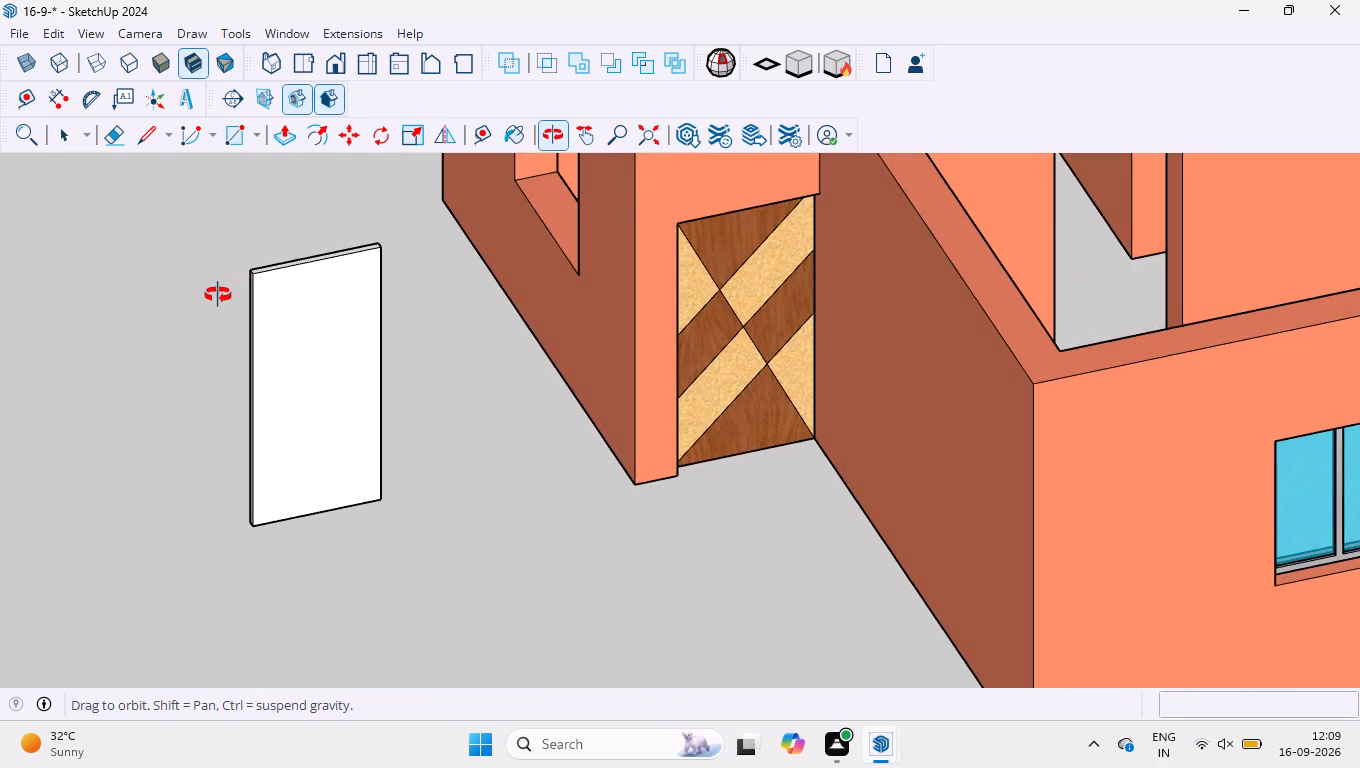
middle_click_drag(218, 295, 218, 296)
left_click(310, 362)
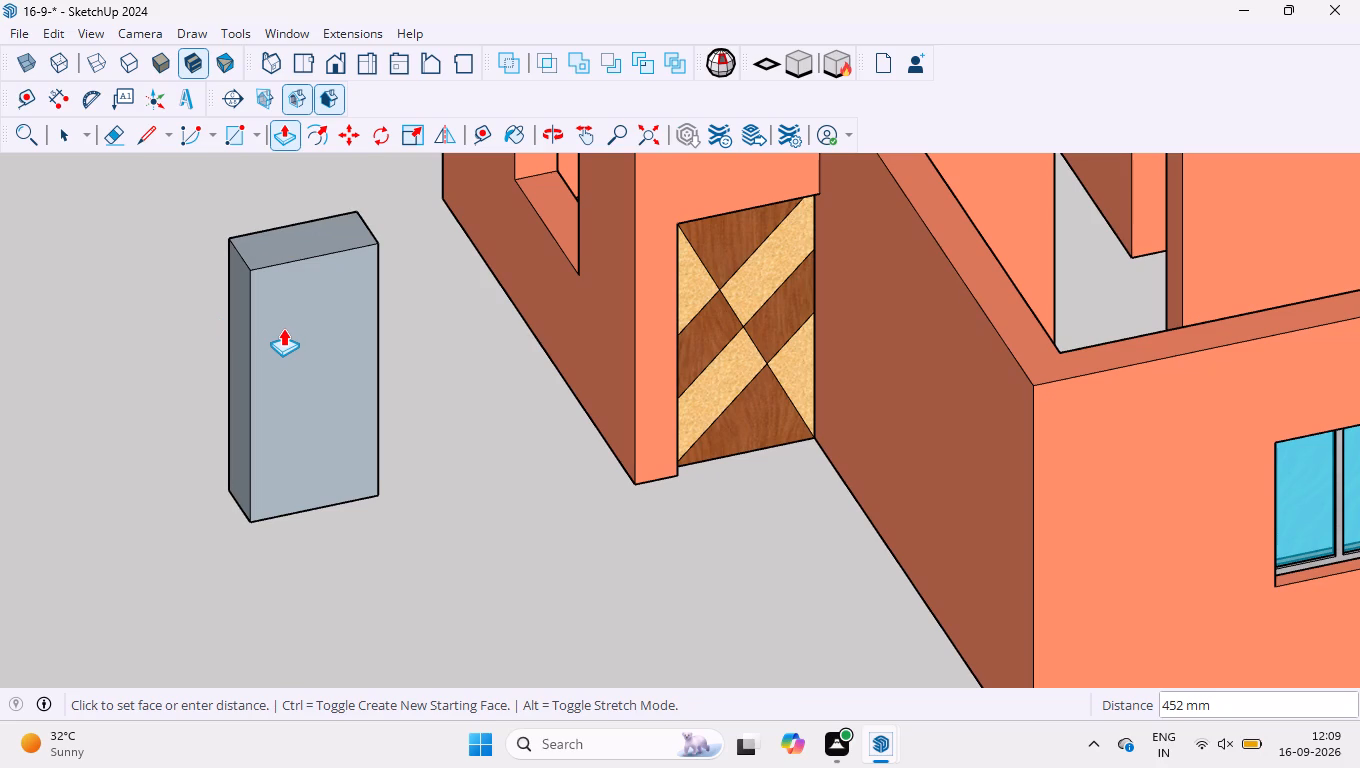
type("25")
key("Return")
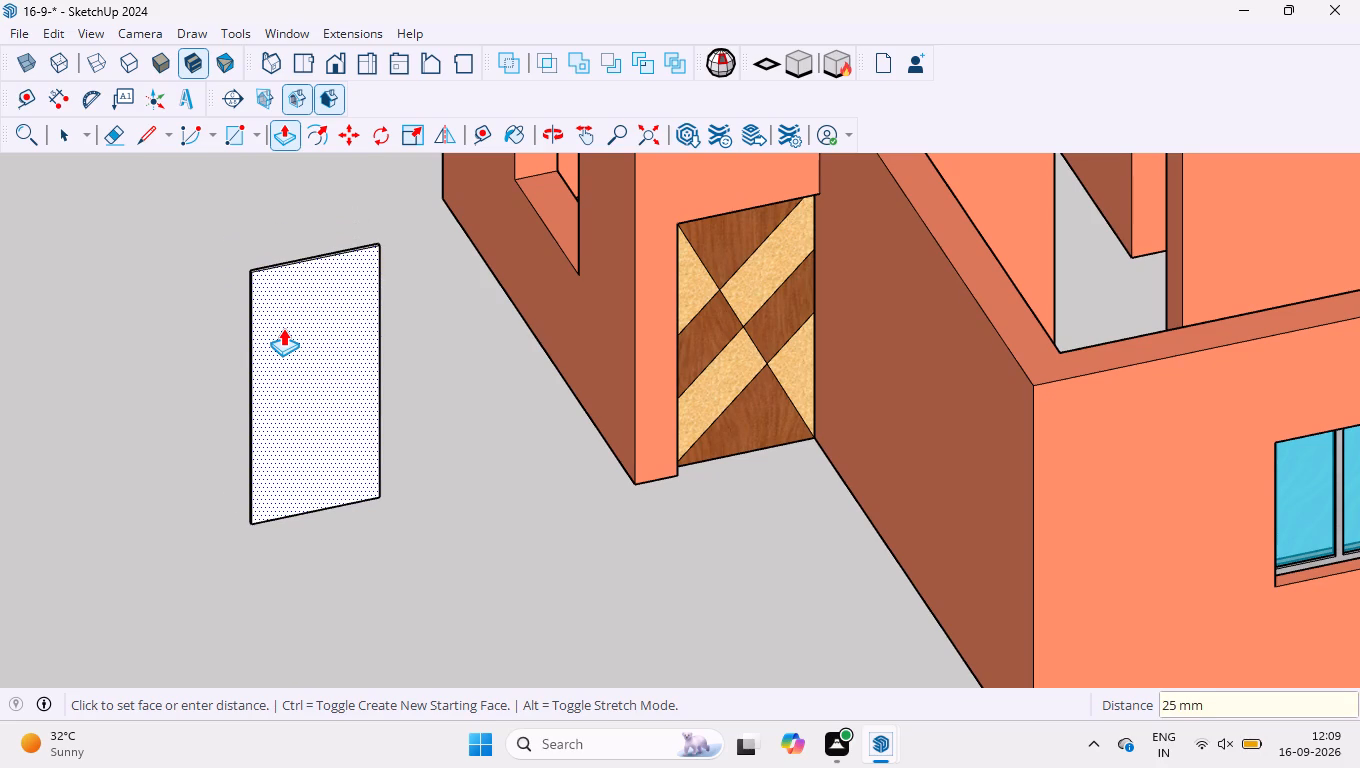
key("space")
Draw a 2000 mm vertical line down the panel's front face, about a quarter of its width from the edge farther from the house.
scroll(283, 328, "up", 3)
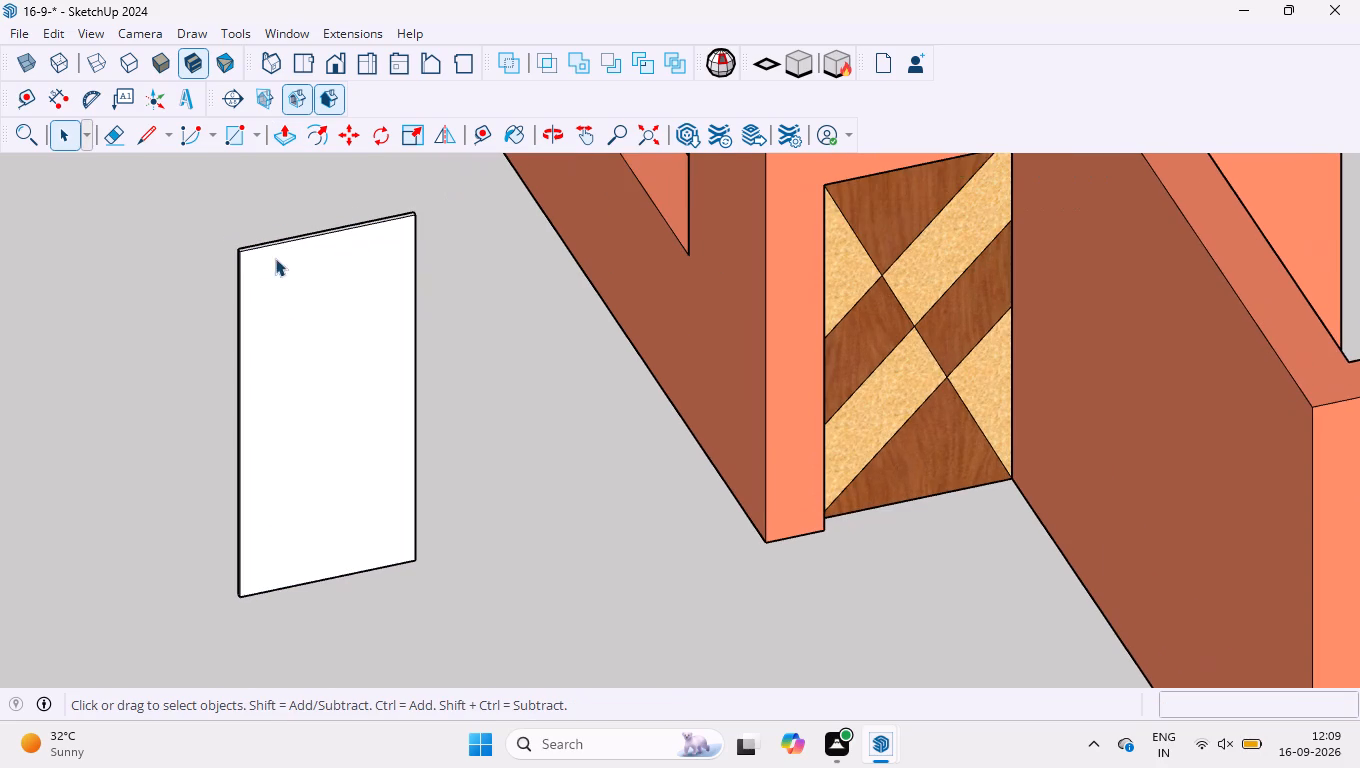
left_click(152, 140)
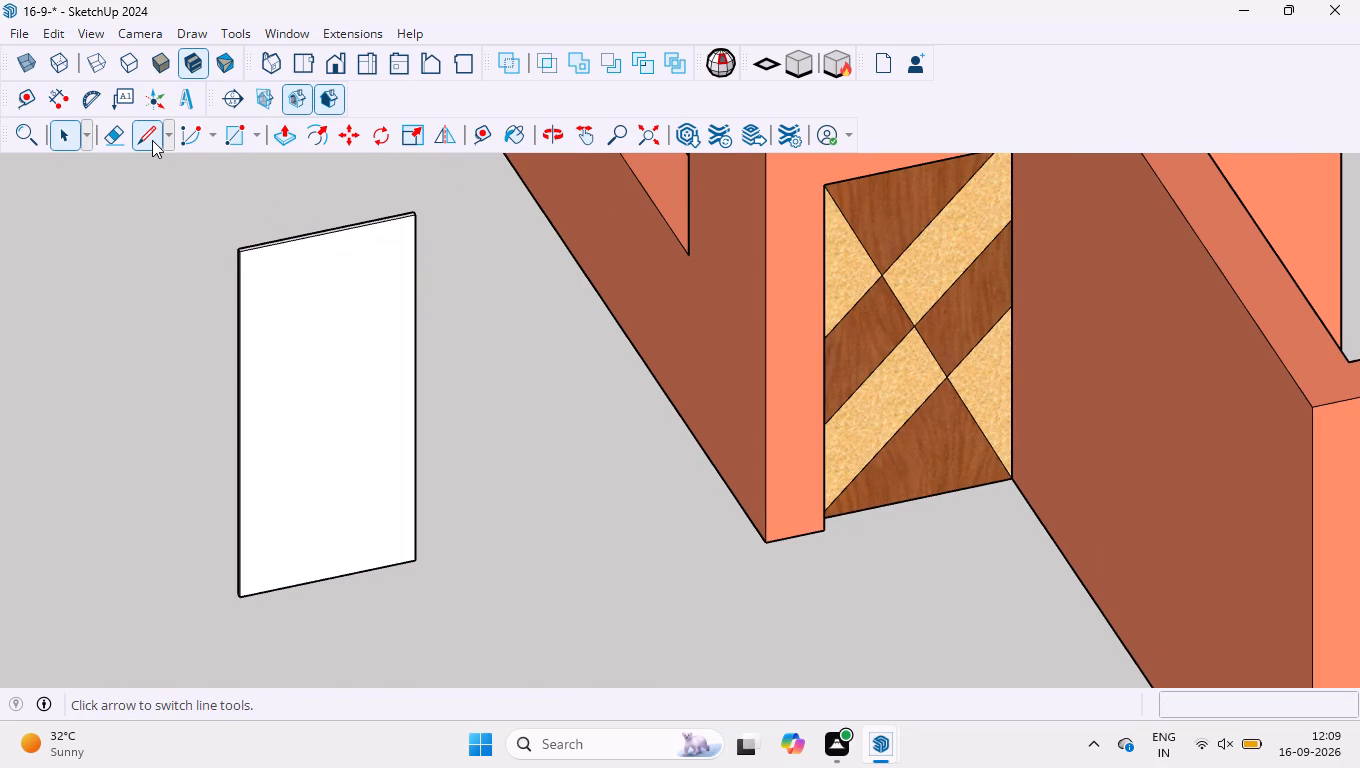
left_click(285, 247)
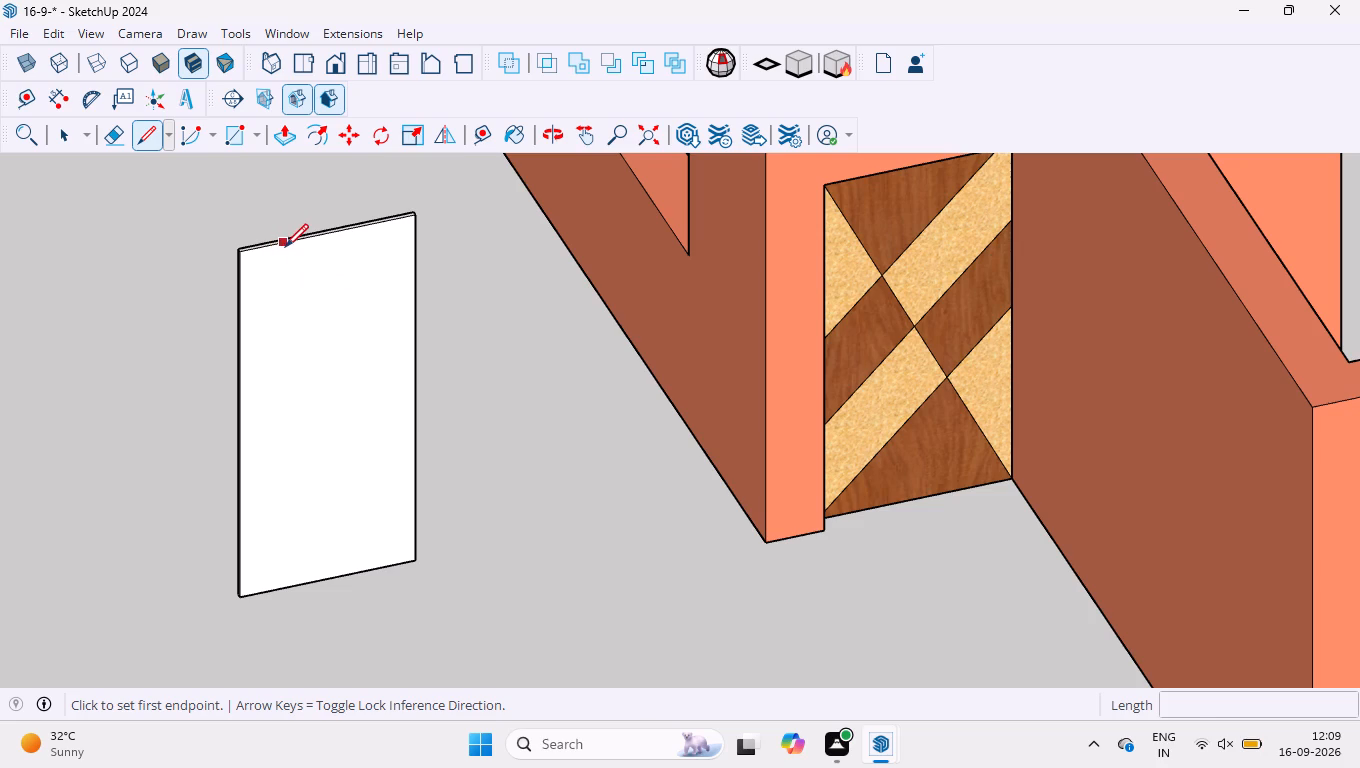
left_click(284, 586)
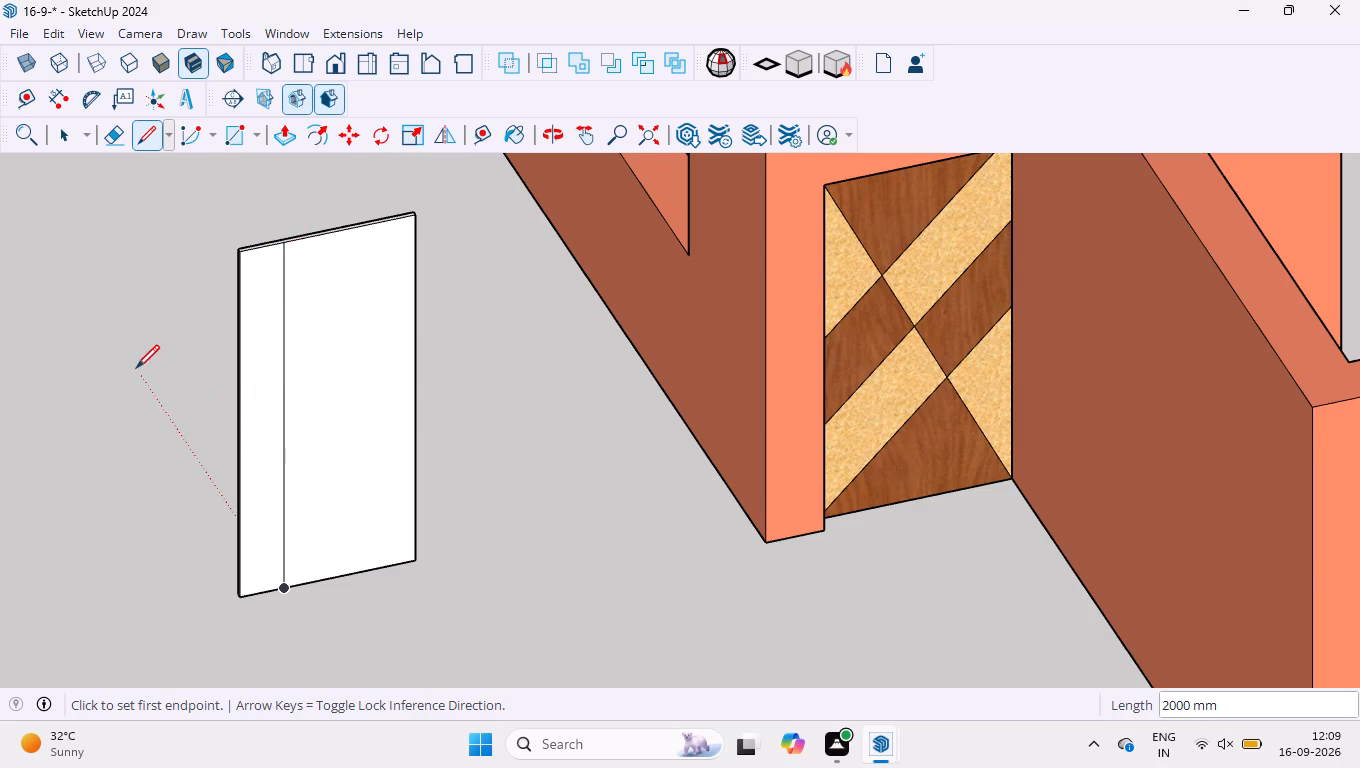
Draw a 25 mm line across the panel's top edge, from the top end of the front face's vertical line.
middle_click_drag(136, 368, 549, 499)
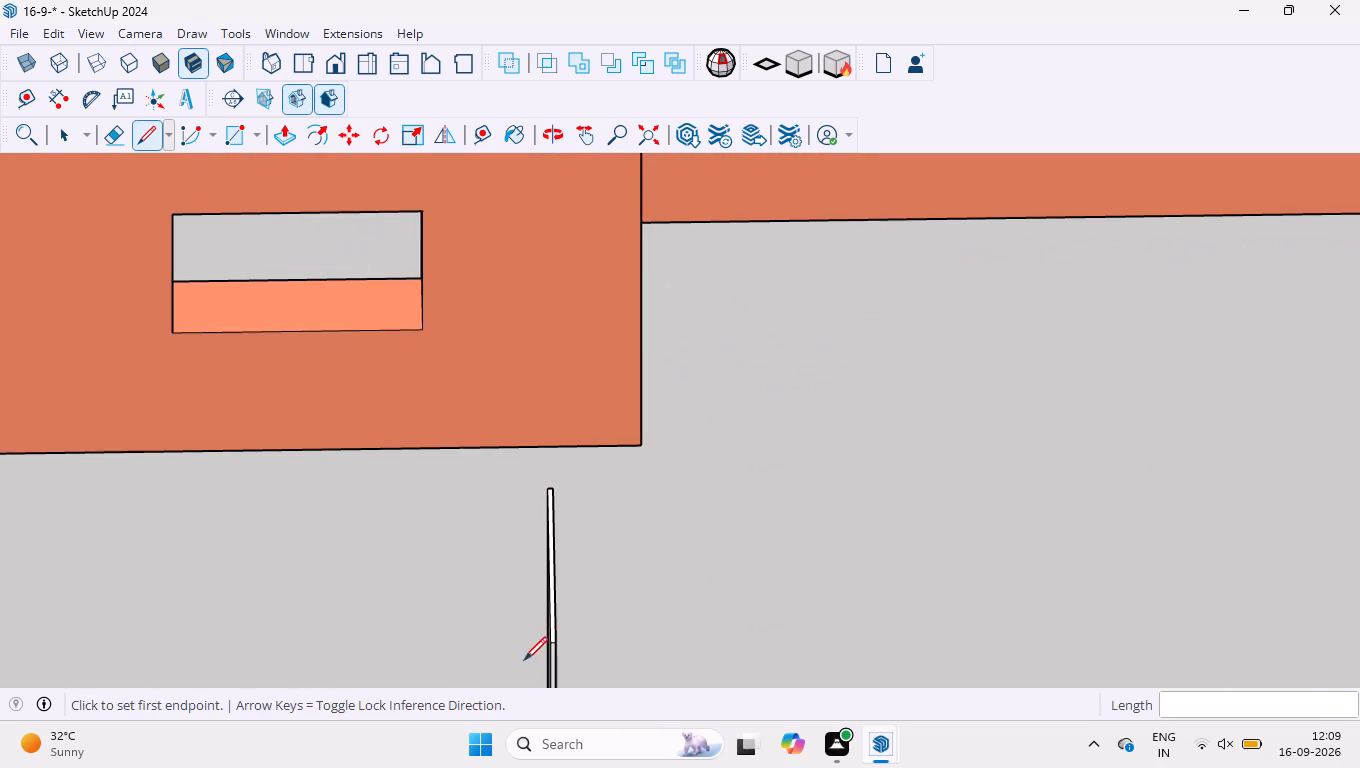
scroll(524, 660, "up", 3)
middle_click_drag(630, 647, 540, 635)
scroll(499, 519, "up", 3)
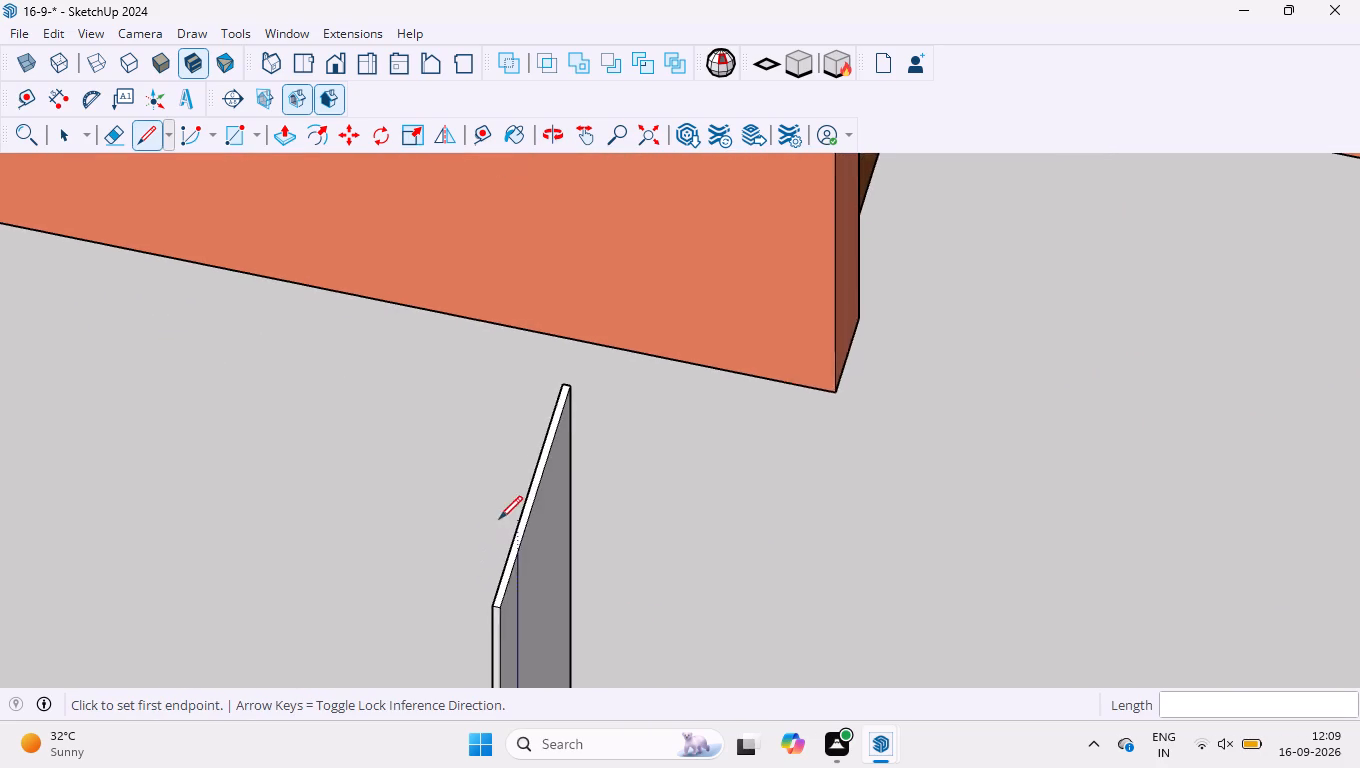
scroll(499, 519, "up", 14)
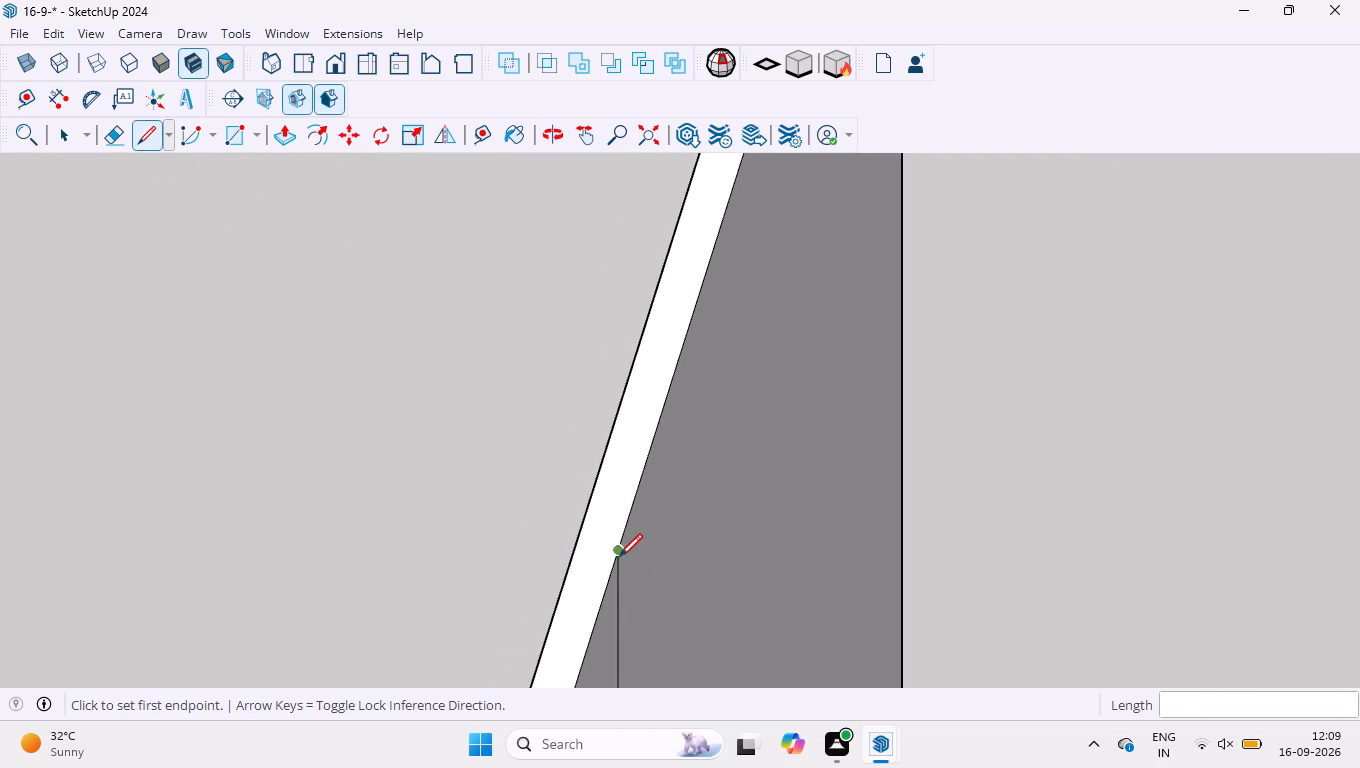
left_click(619, 556)
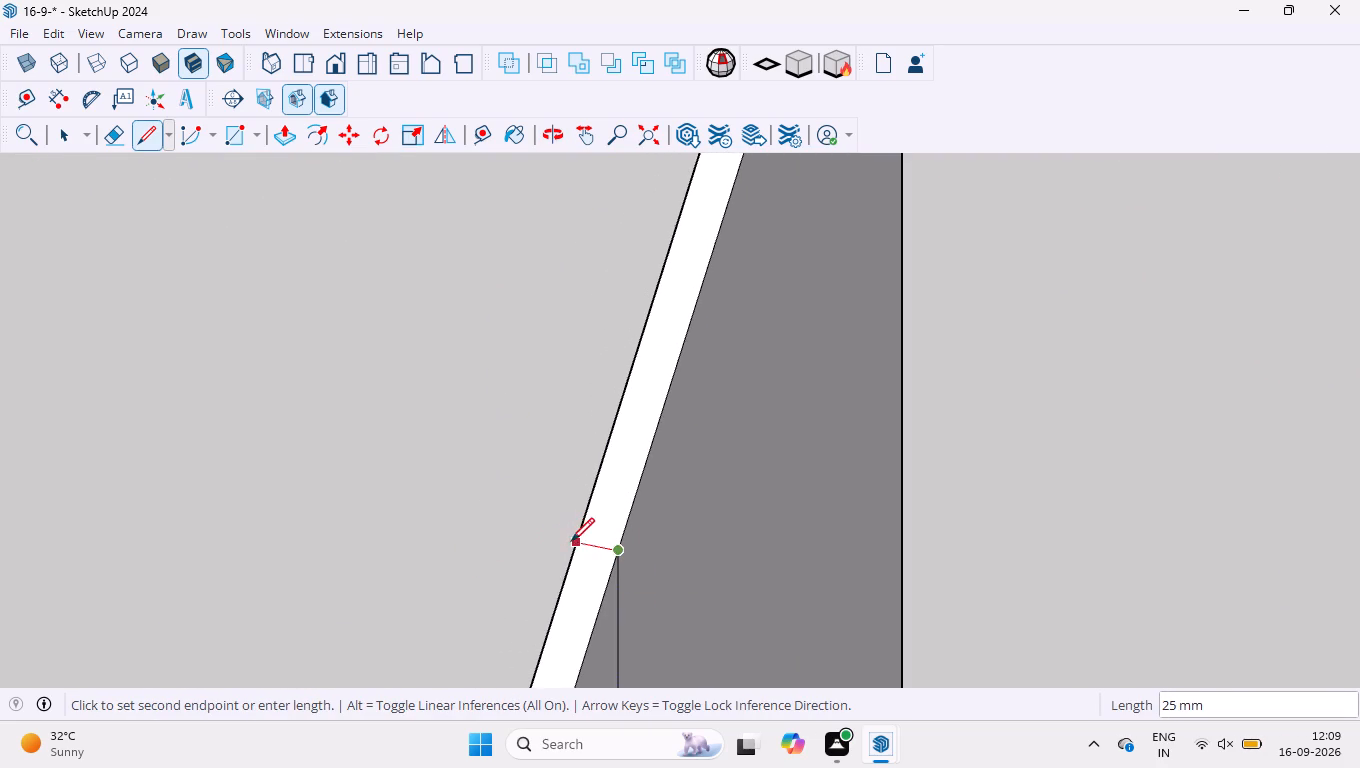
left_click(573, 541)
Draw a 2000 mm vertical line down the panel's back face, from the top-edge line to the bottom edge.
middle_click_drag(499, 541, 828, 524)
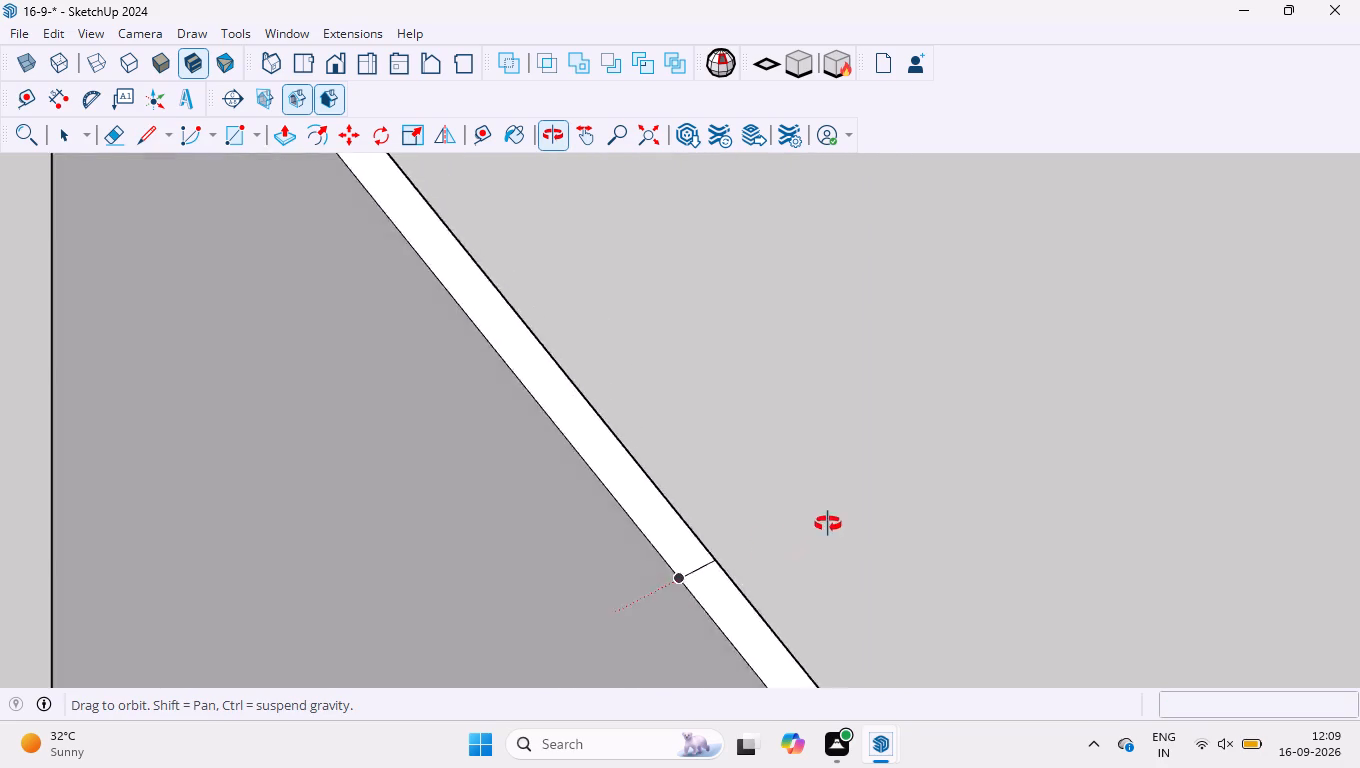
middle_click_drag(828, 524, 948, 363)
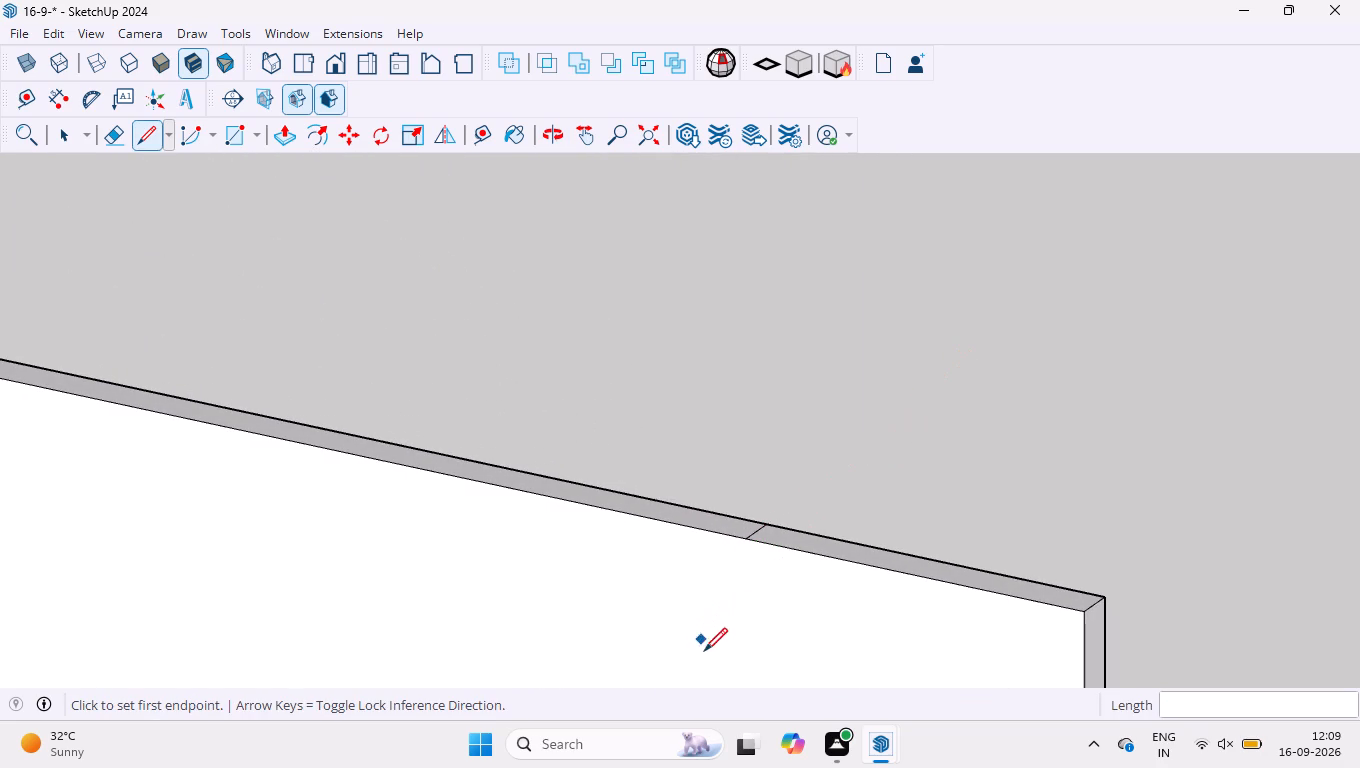
left_click(744, 542)
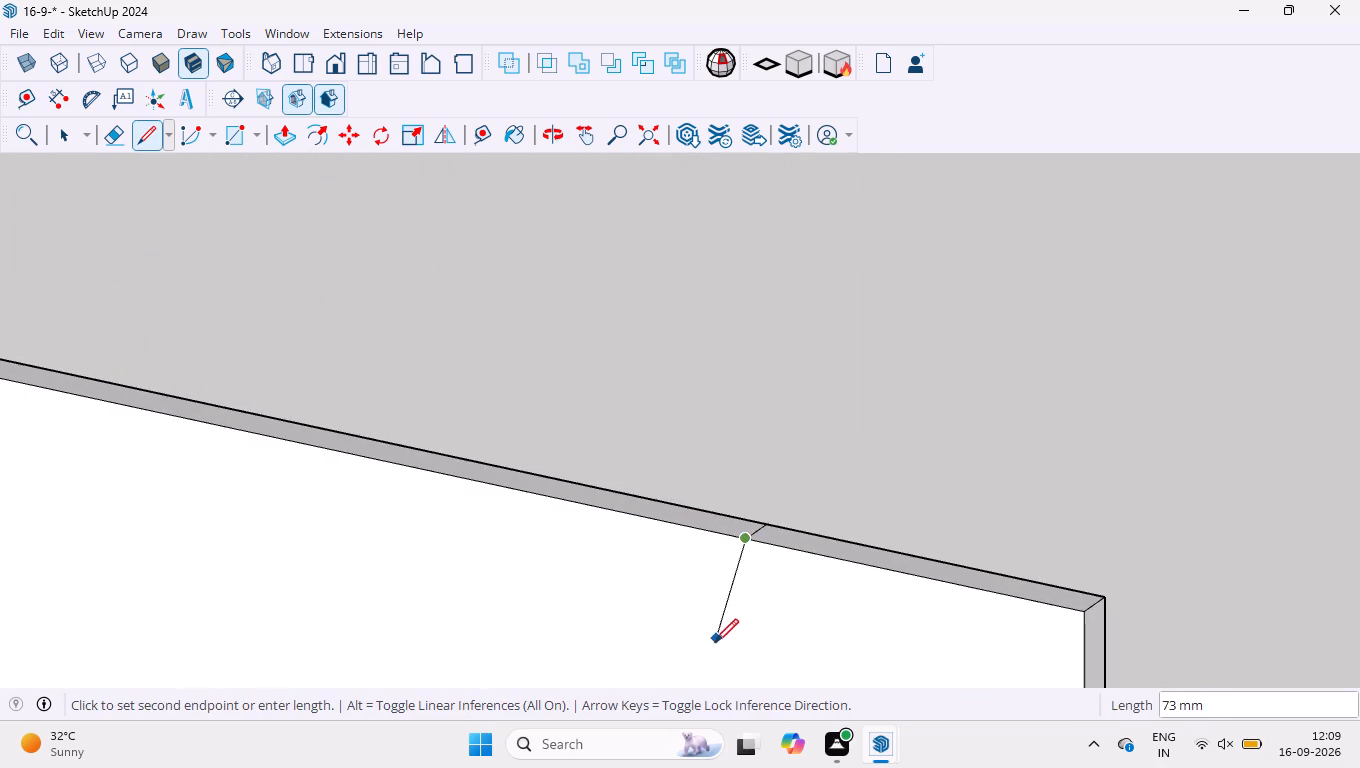
scroll(719, 625, "down", 20)
scroll(735, 583, "down", 3)
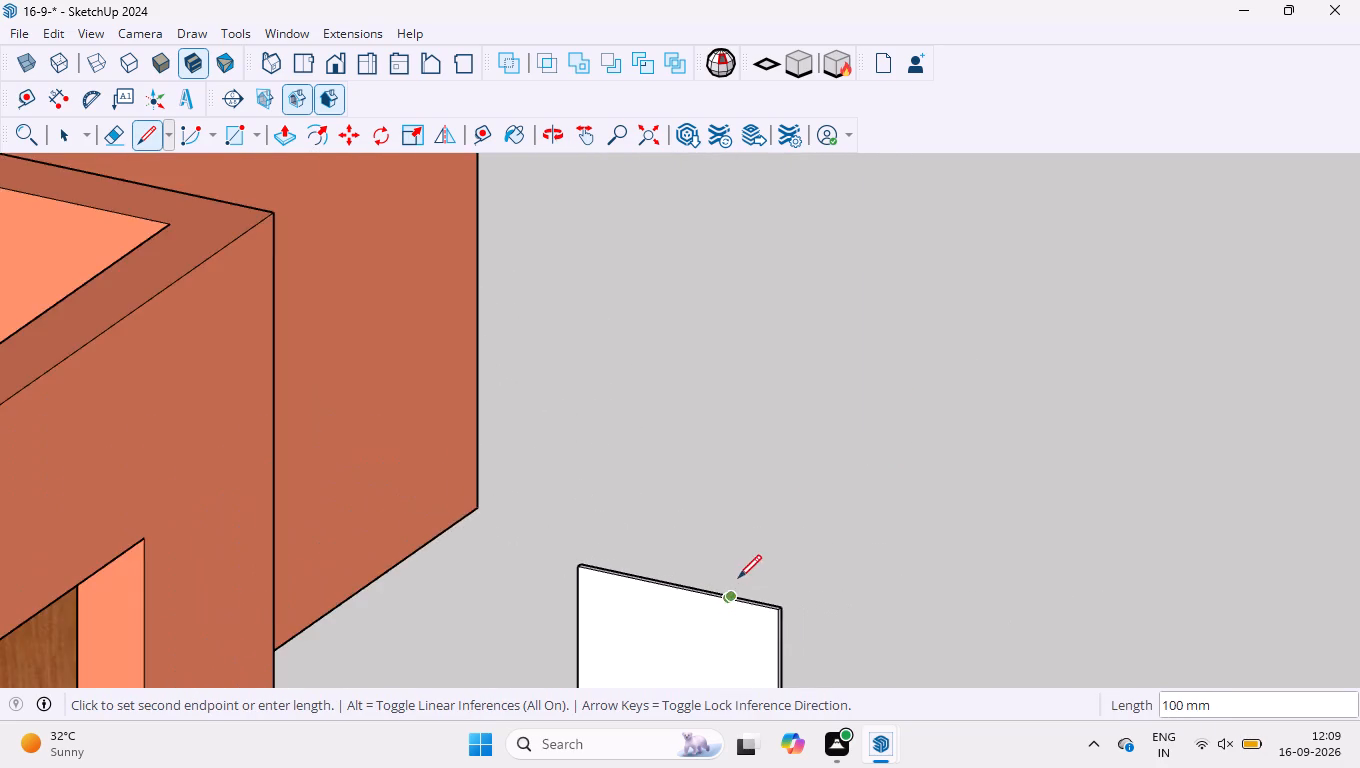
scroll(738, 578, "down", 13)
scroll(720, 702, "up", 7)
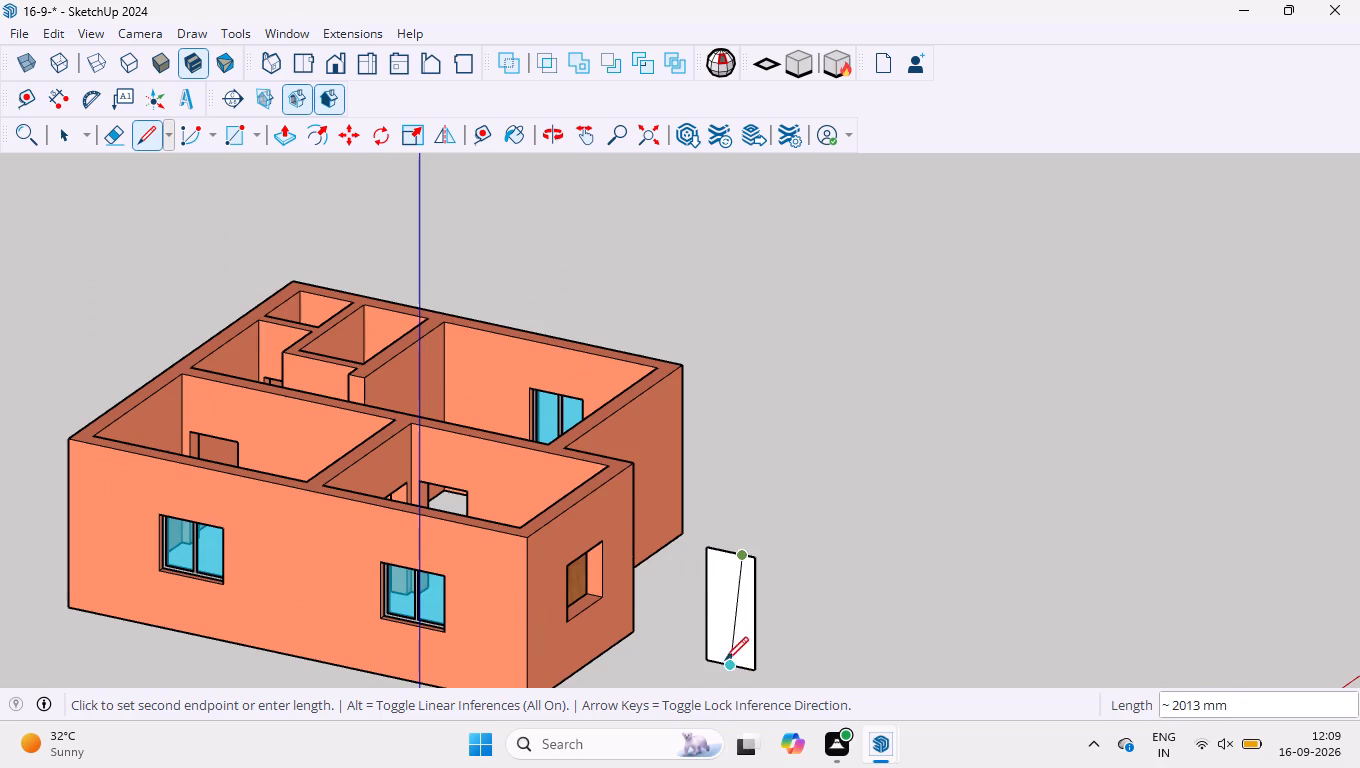
scroll(725, 660, "up", 12)
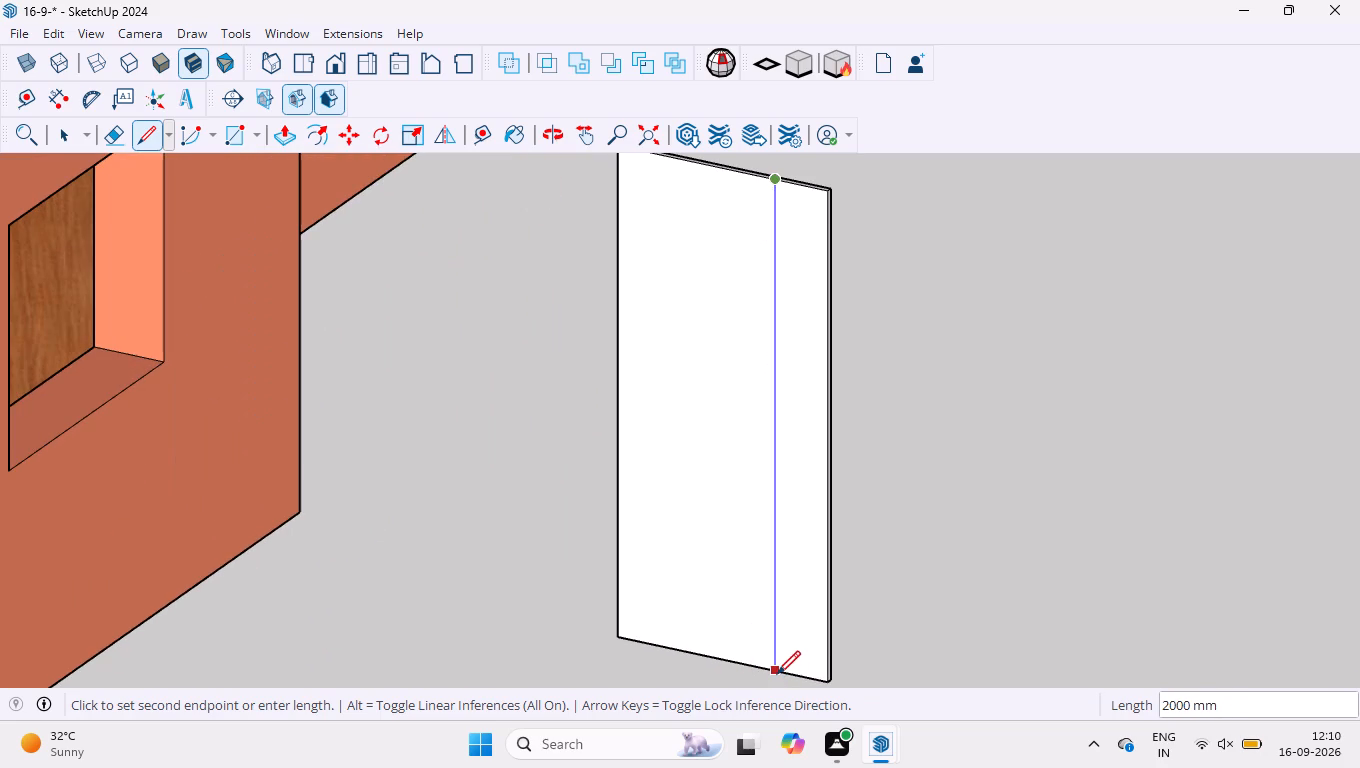
left_click(775, 672)
key("space")
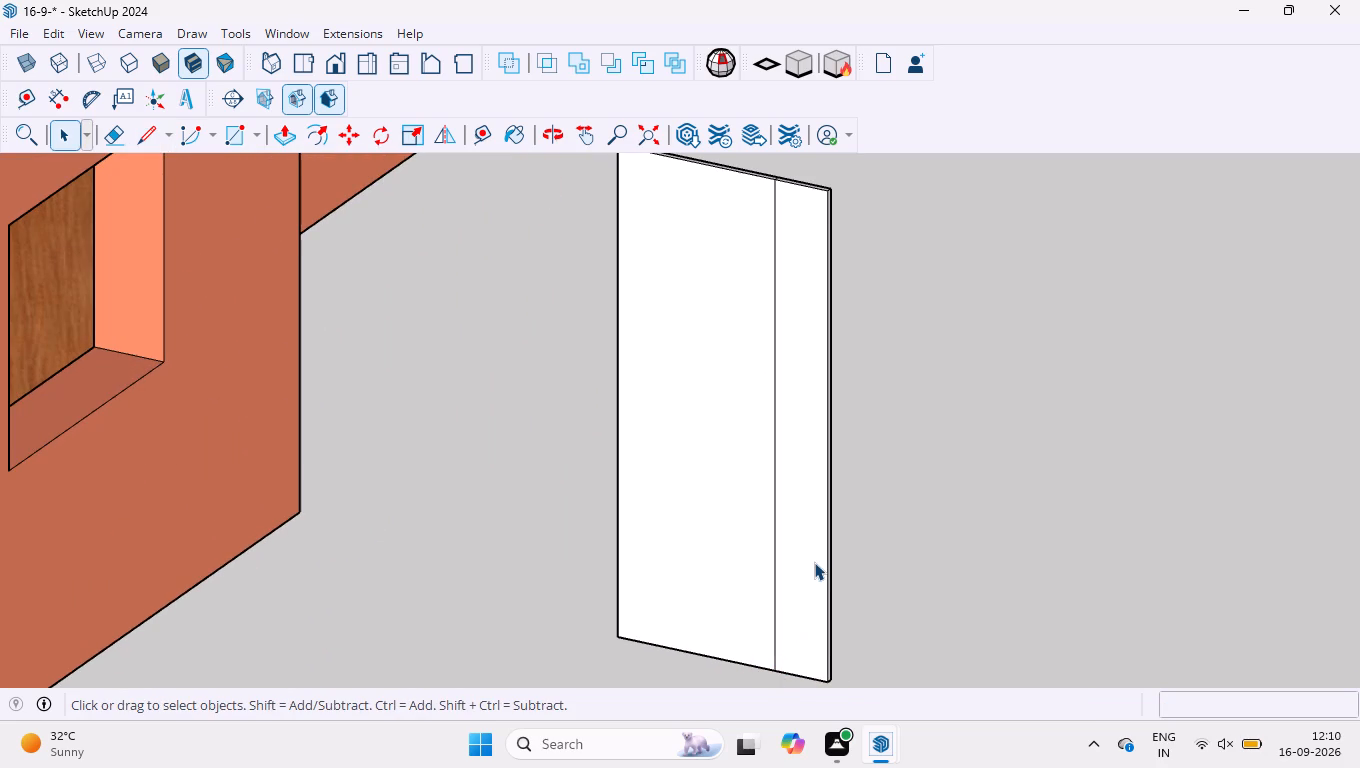
Select the whole door panel and paint it with the Wood Cherry Original material.
middle_click_drag(947, 463, 158, 480)
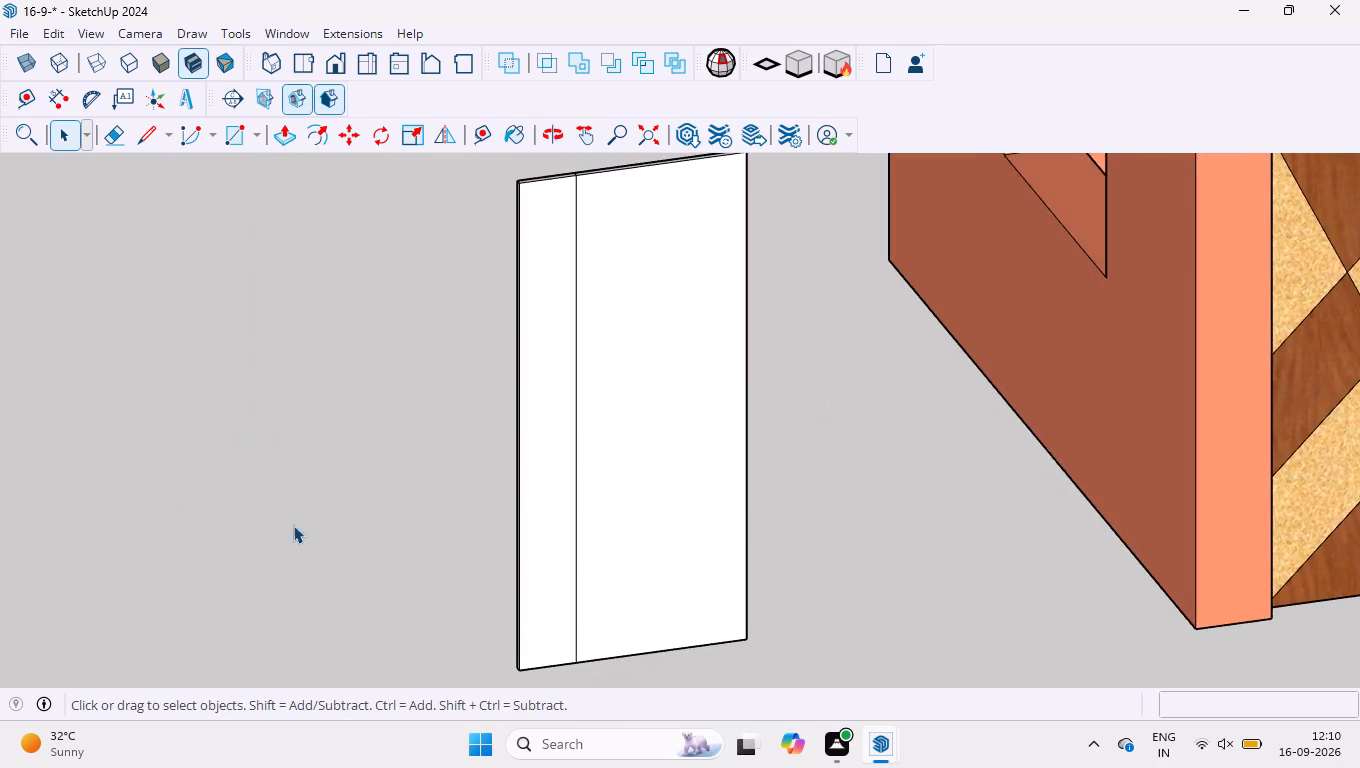
scroll(349, 438, "down", 4)
left_click_drag(364, 212, 663, 650)
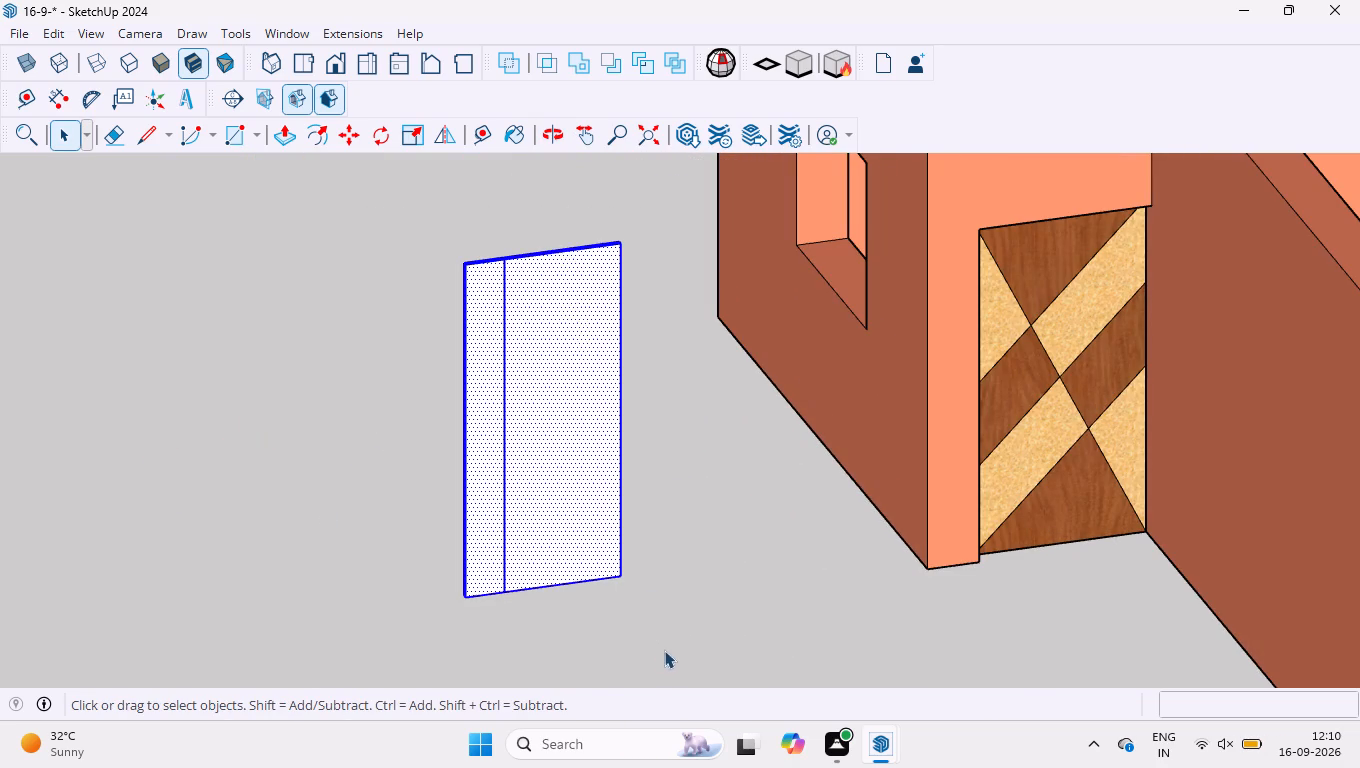
left_click(519, 133)
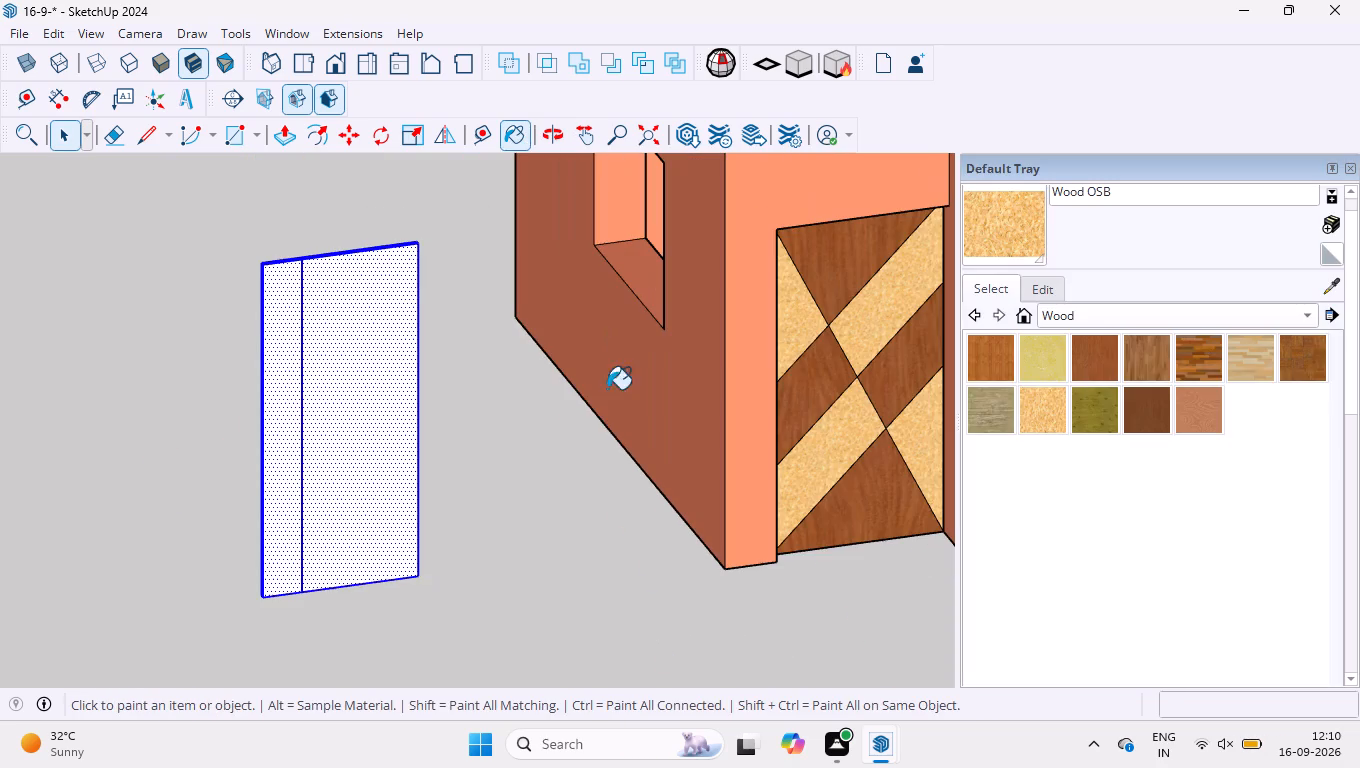
left_click(1294, 356)
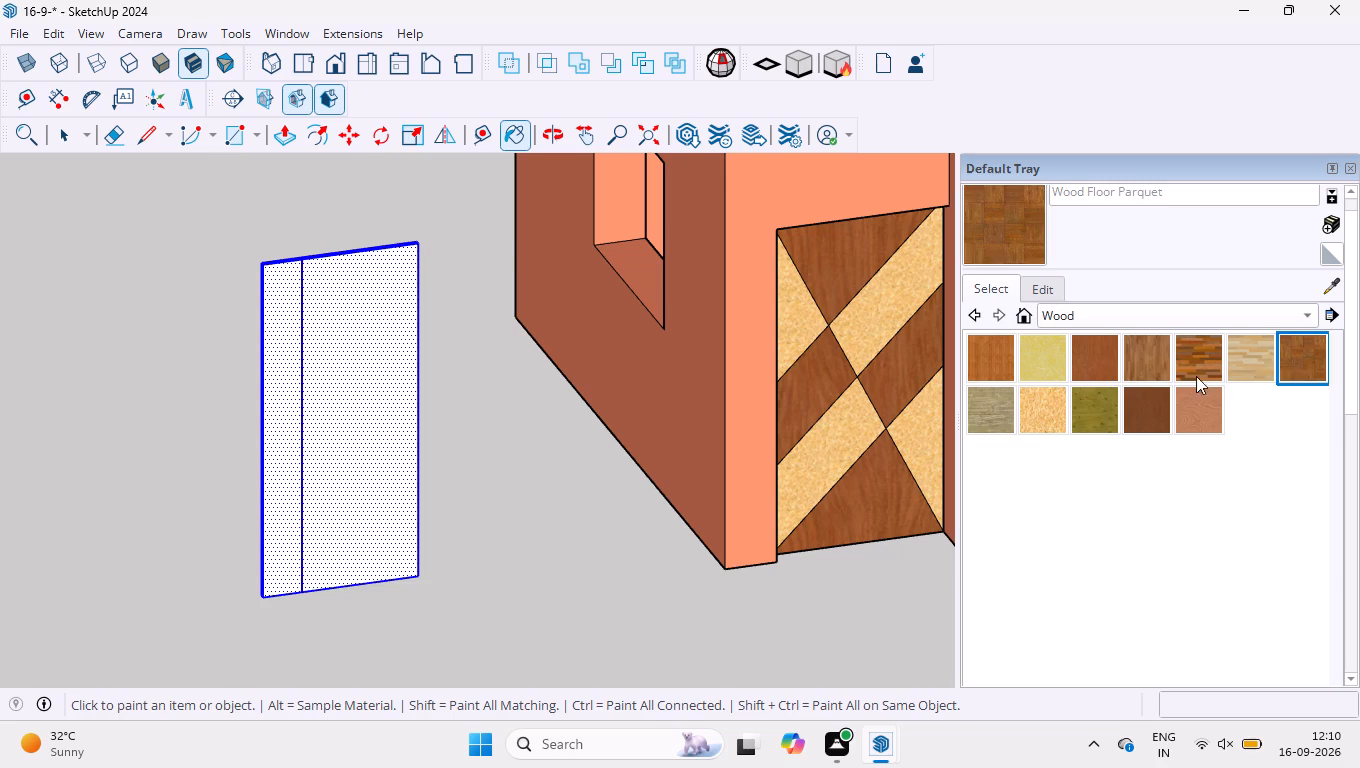
left_click(1107, 364)
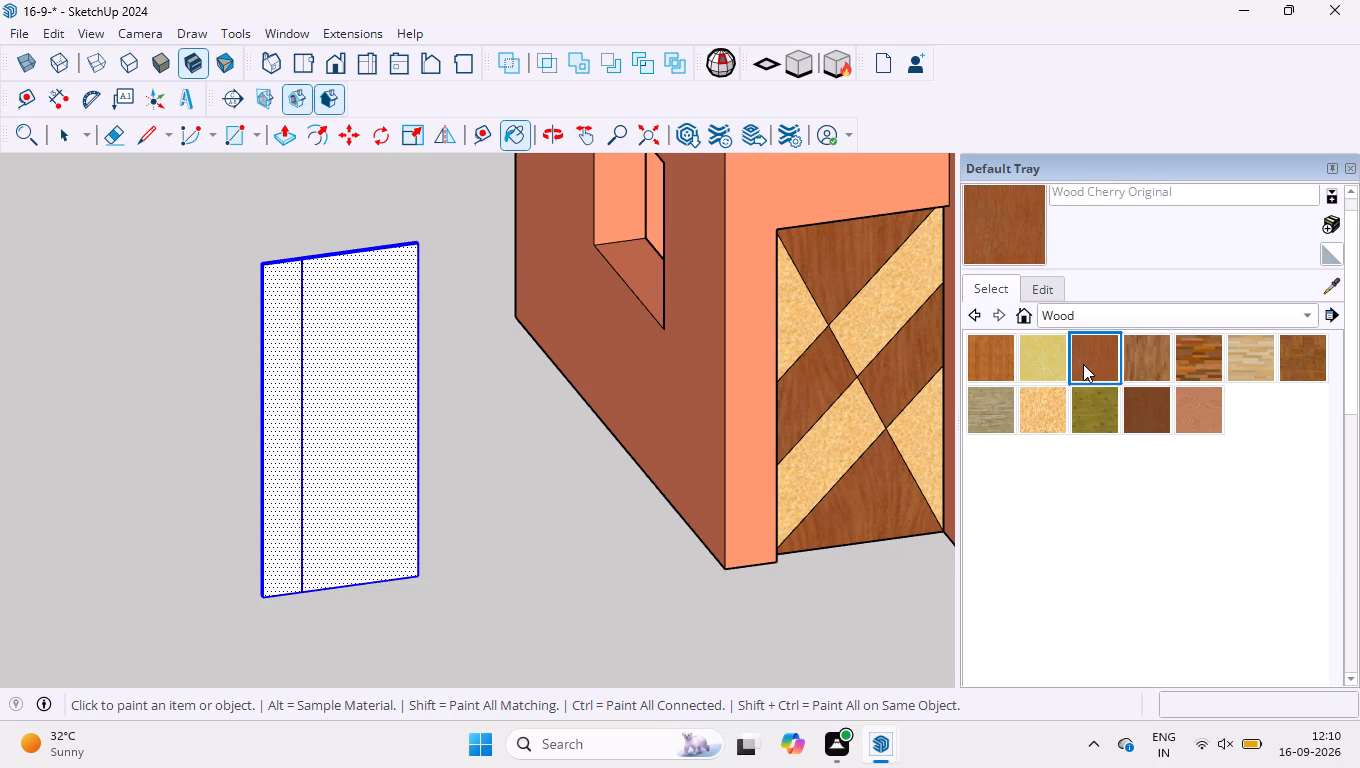
left_click(370, 401)
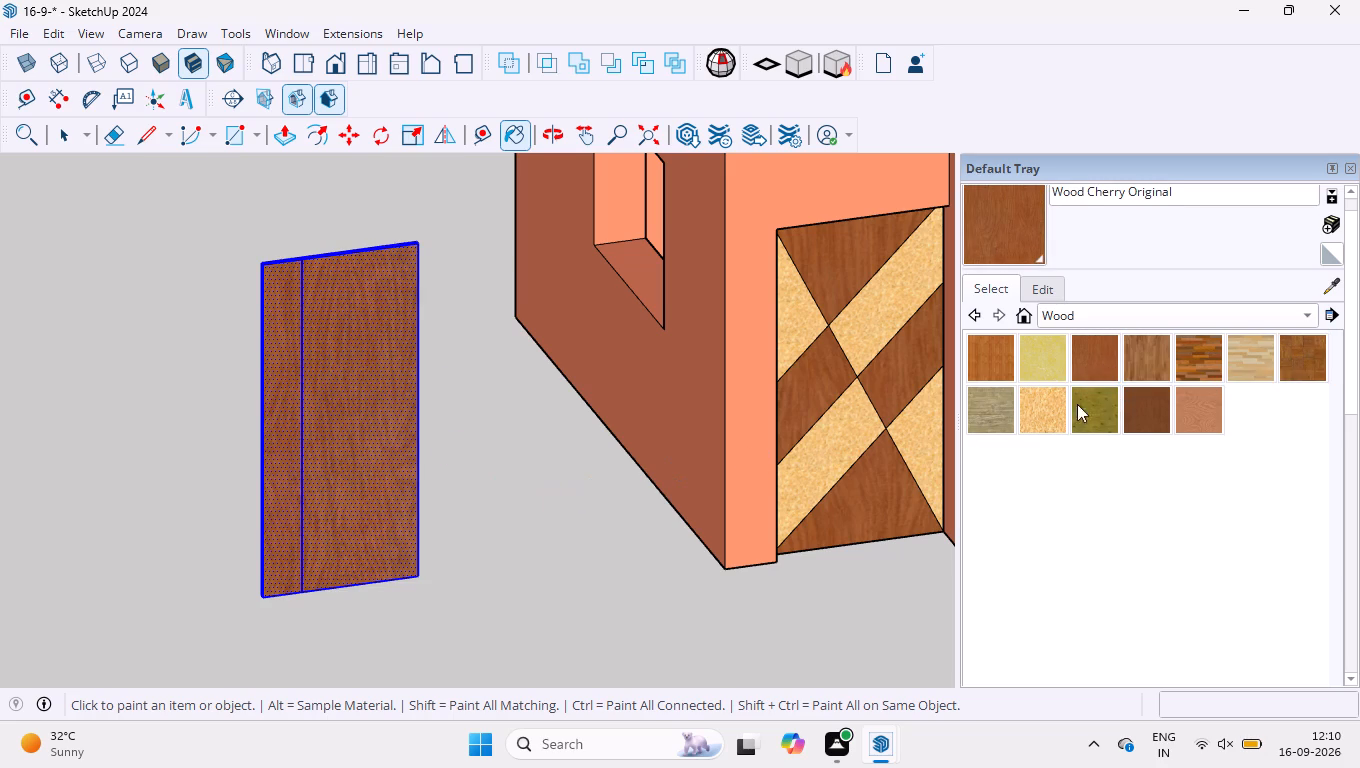
Paint the narrow strip's front, top and back faces with the Wood Floor Dark material.
left_click(1205, 358)
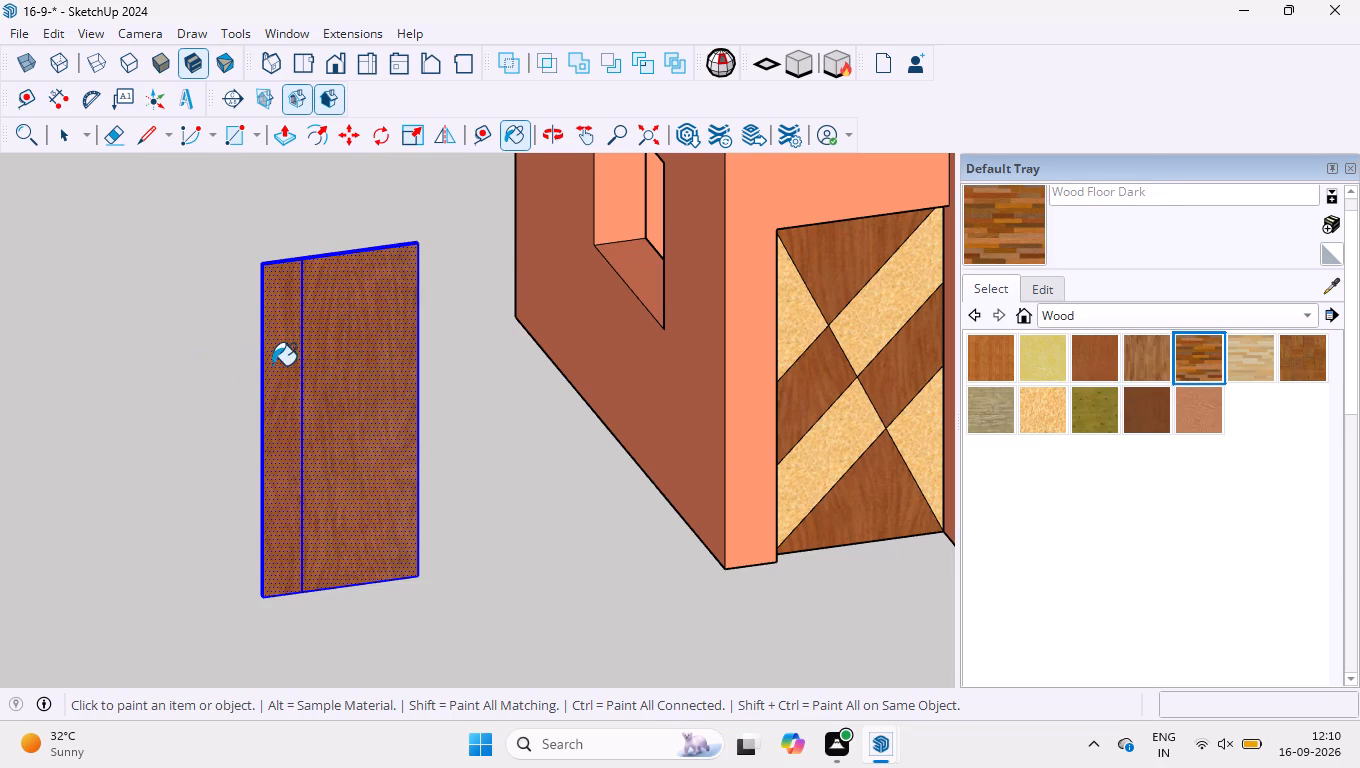
key("space")
left_click(490, 419)
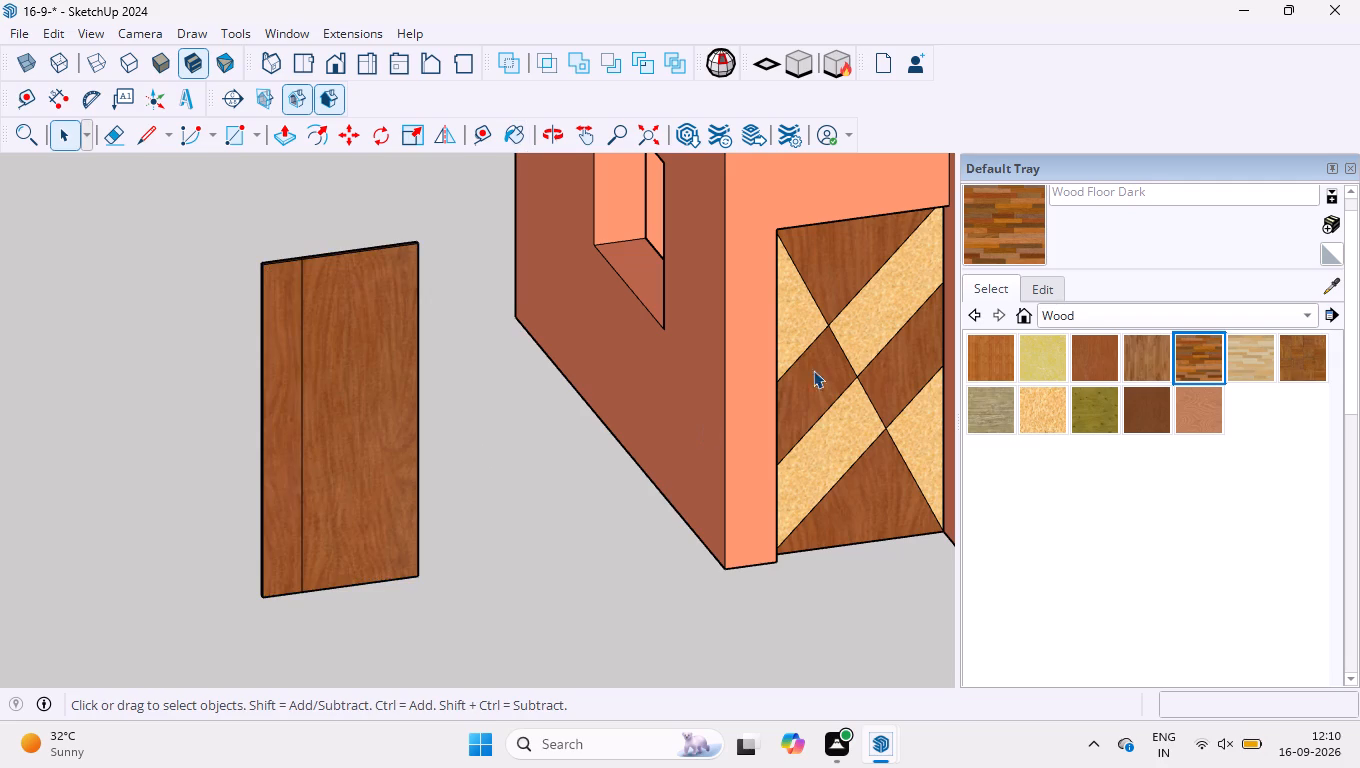
left_click(1191, 364)
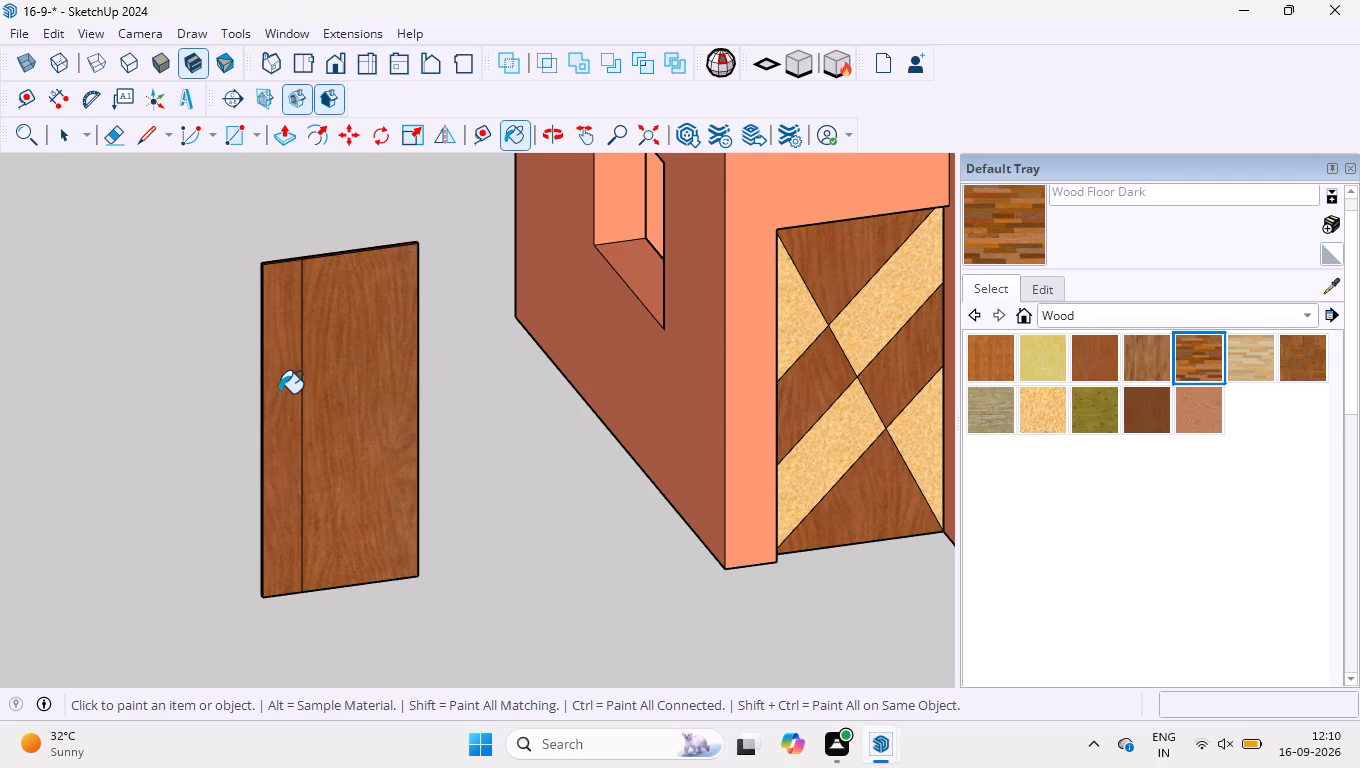
left_click(279, 393)
middle_click_drag(187, 338, 289, 419)
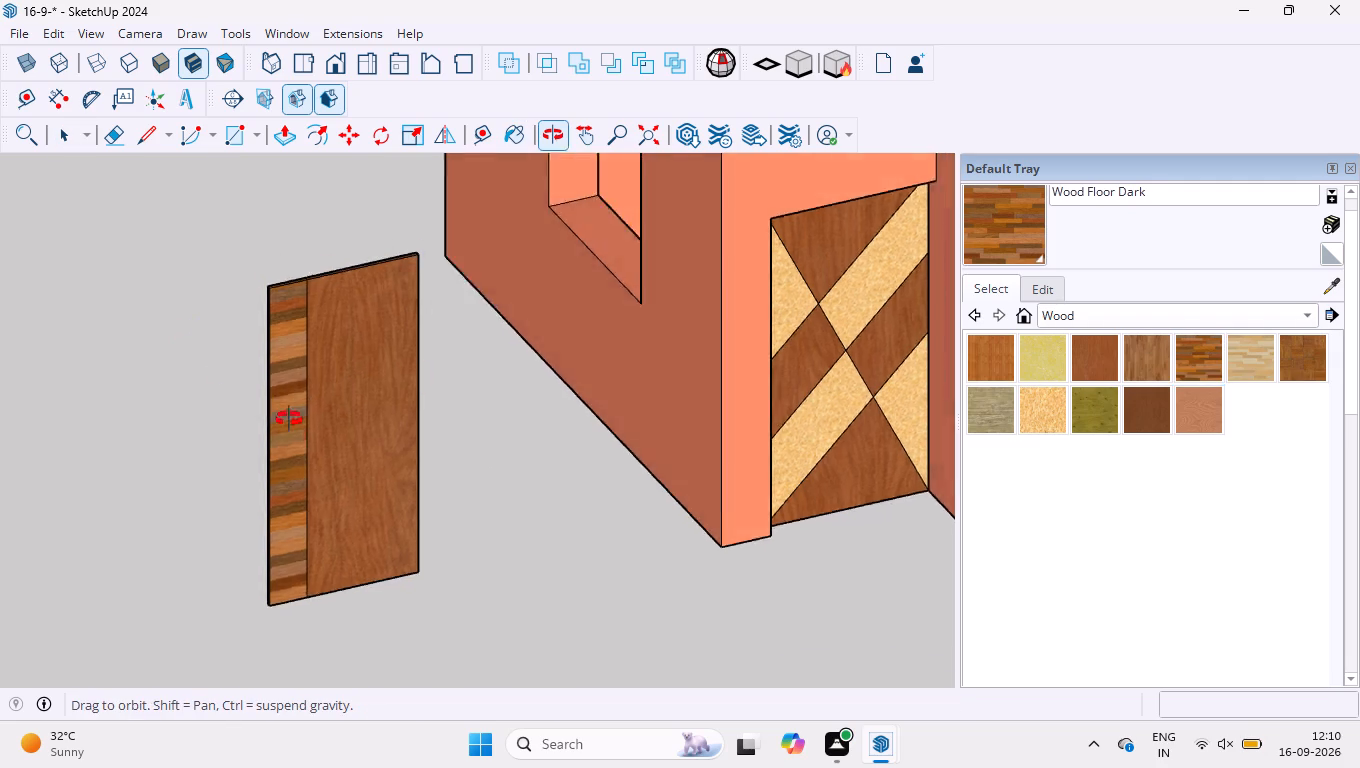
middle_click_drag(289, 419, 482, 513)
scroll(357, 450, "up", 10)
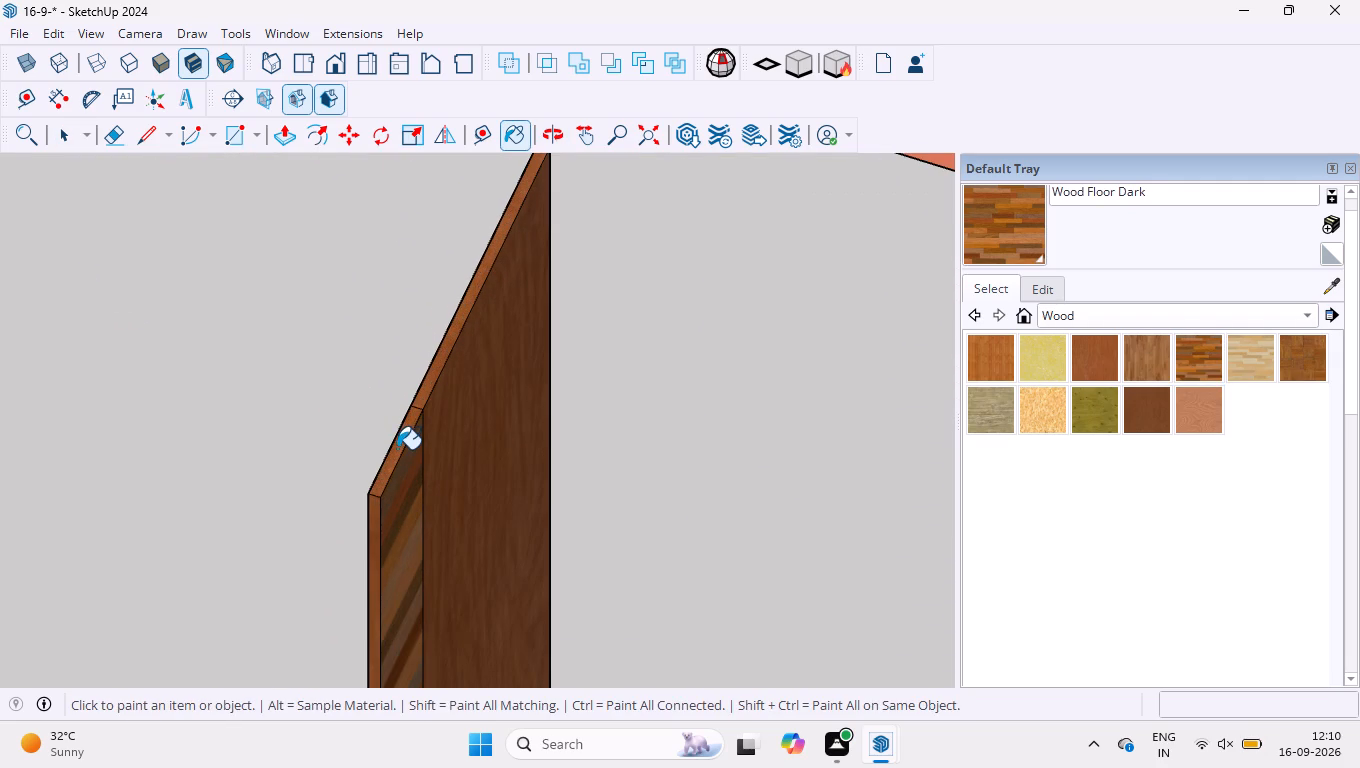
left_click(397, 449)
scroll(305, 473, "up", 1)
middle_click_drag(305, 473, 702, 452)
left_click(474, 573)
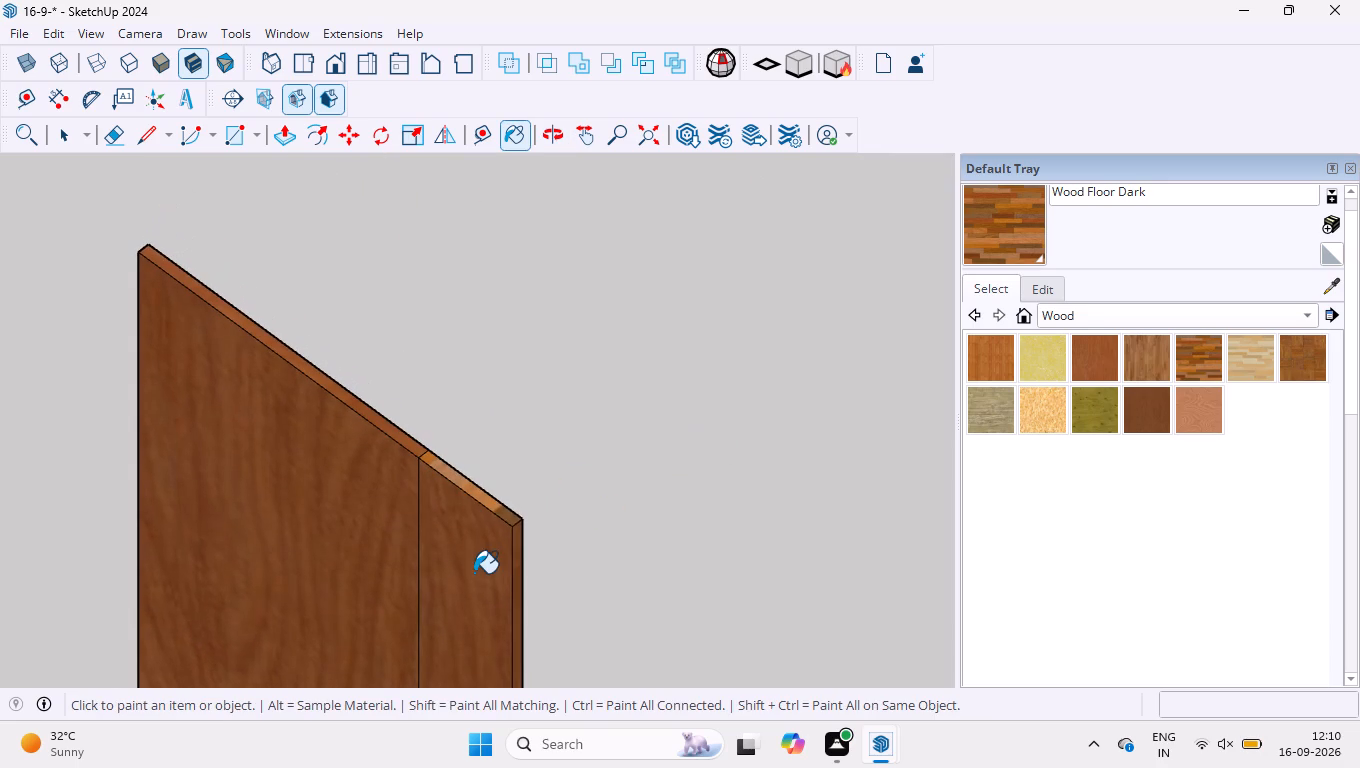
key("space")
scroll(516, 518, "down", 9)
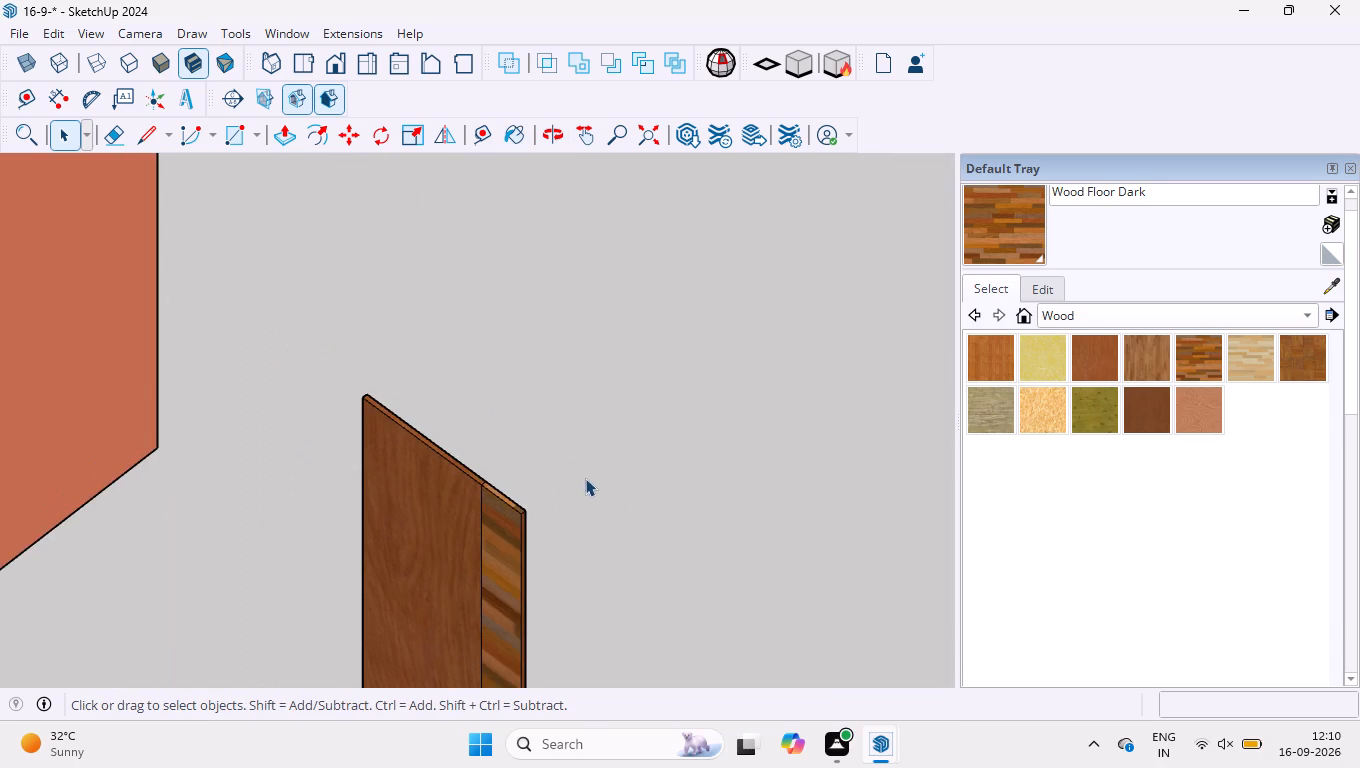
middle_click_drag(611, 523, 14, 318)
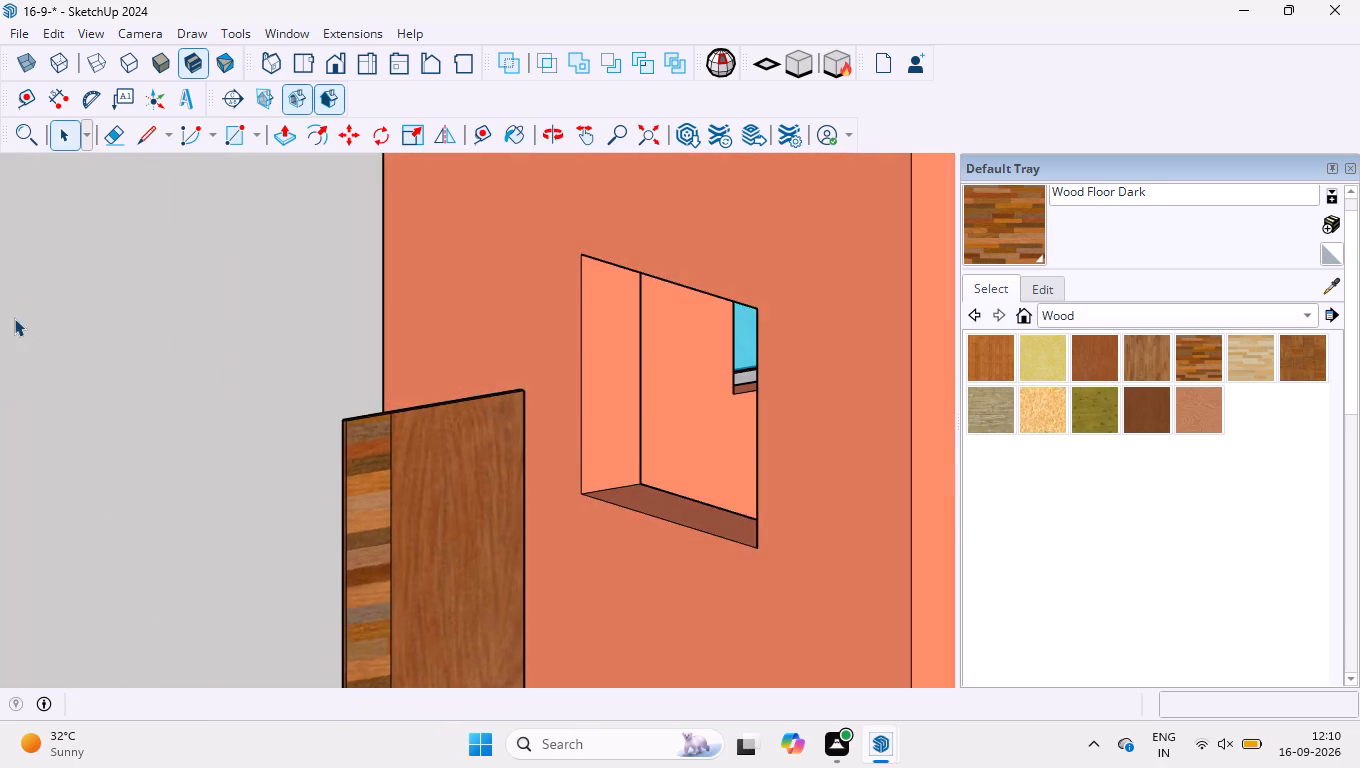
scroll(296, 366, "down", 4)
middle_click_drag(485, 406, 228, 445)
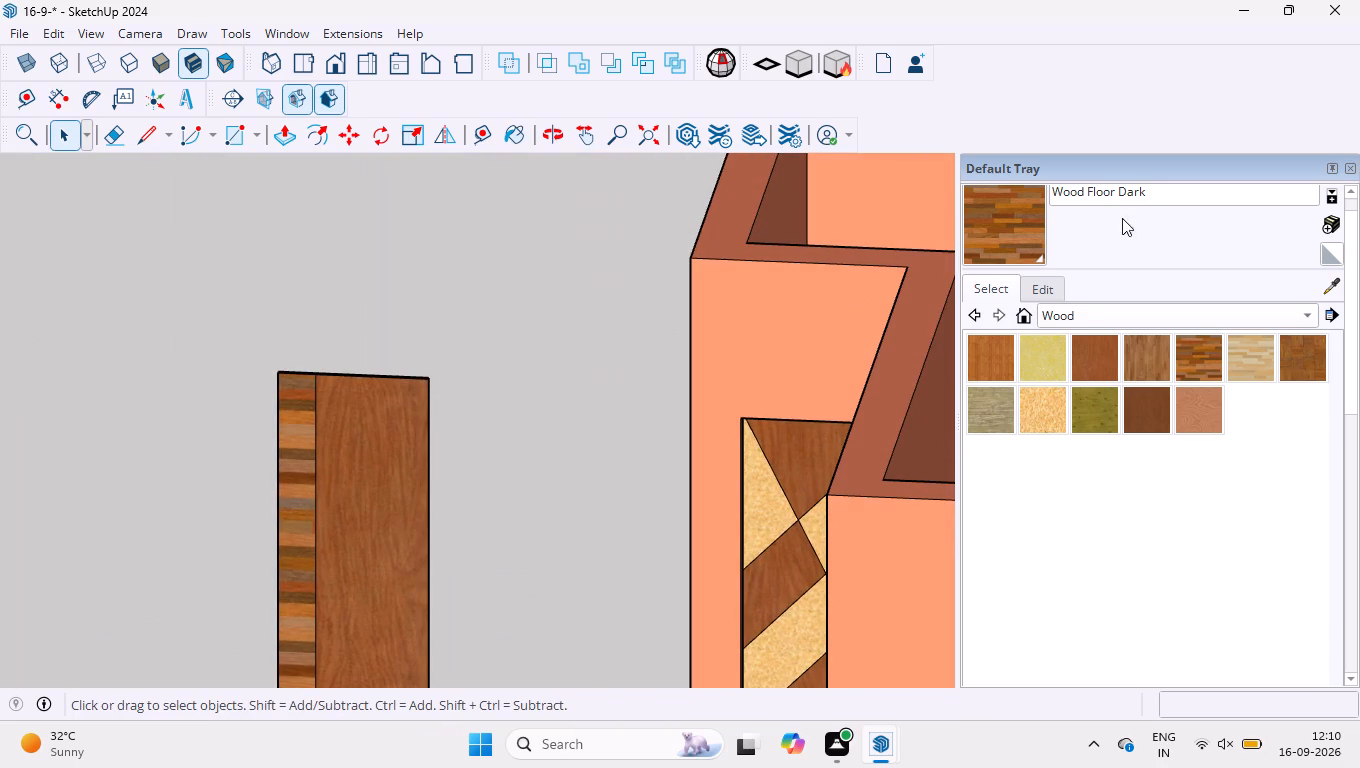
left_click(1354, 174)
Select the entire painted door panel and make it a group.
scroll(826, 333, "down", 7)
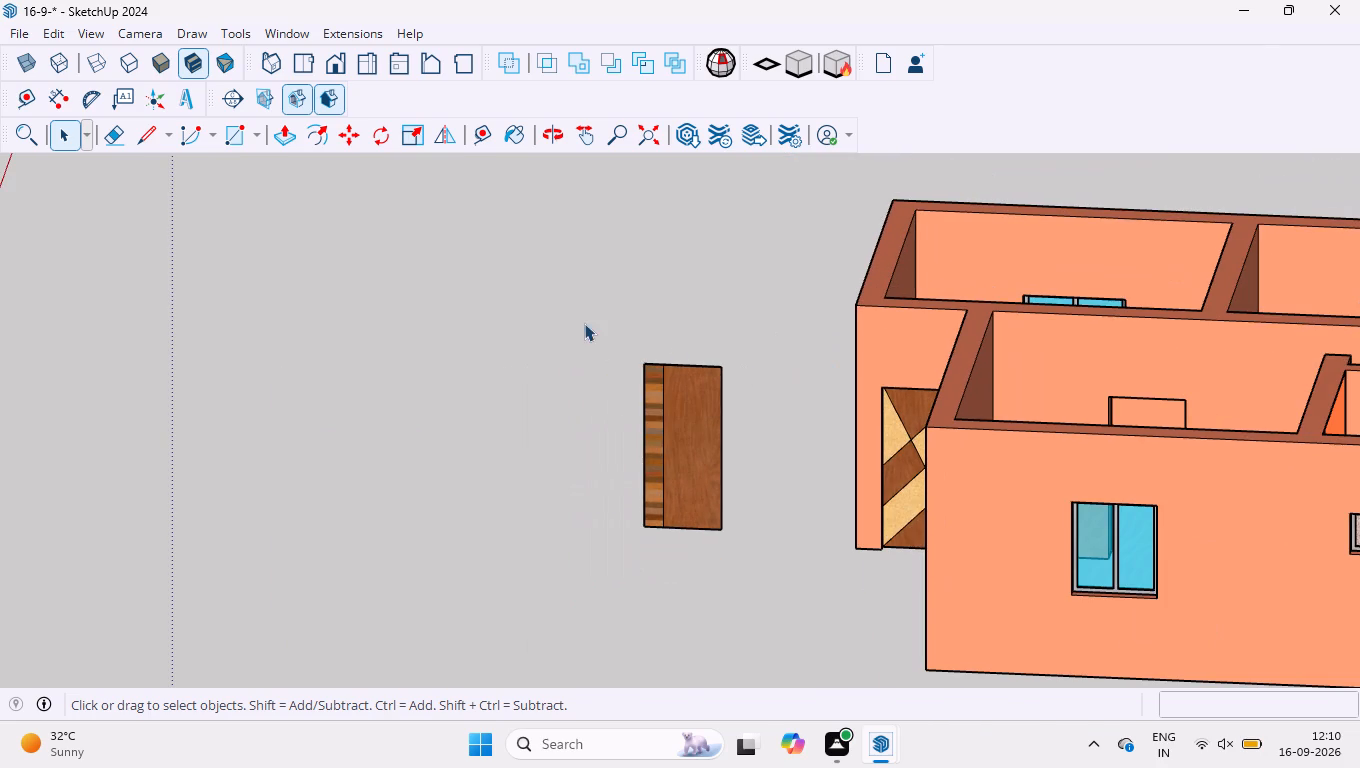
left_click_drag(583, 321, 769, 654)
right_click(670, 485)
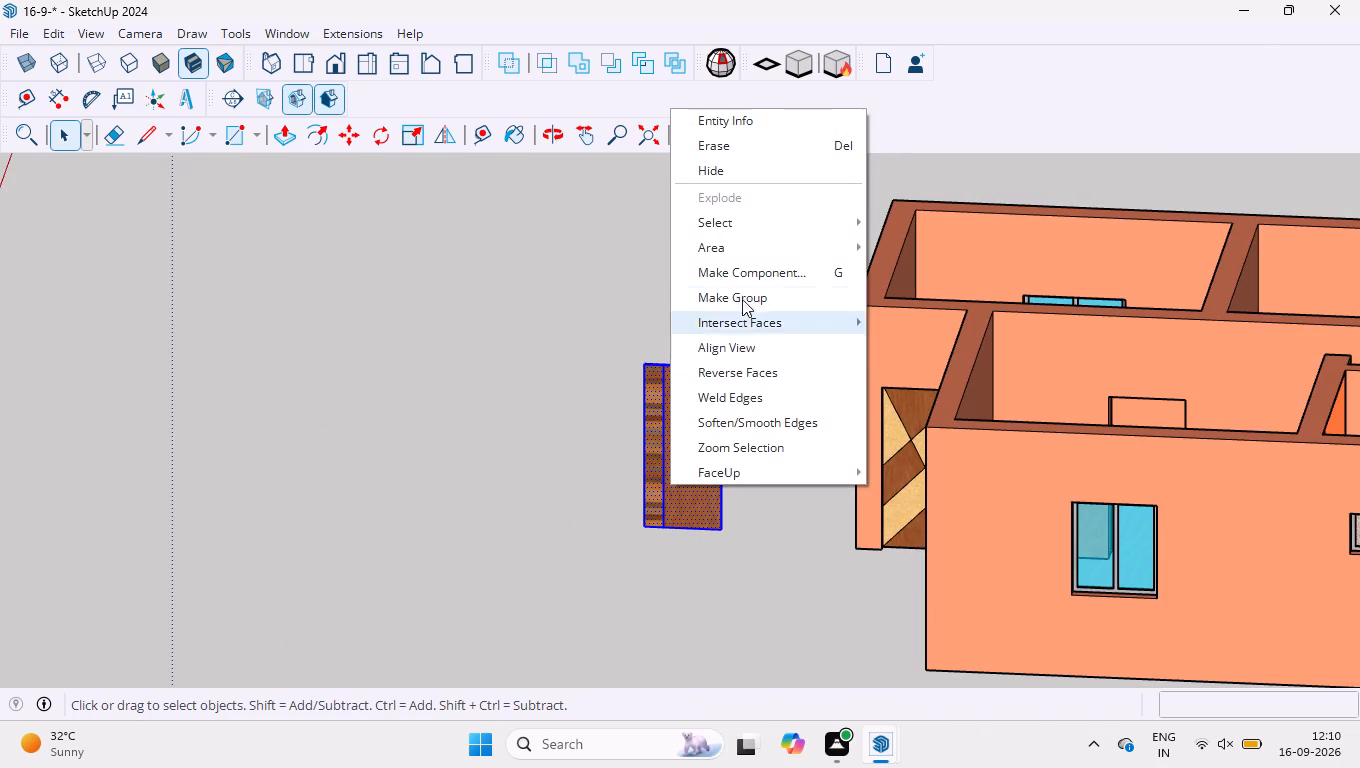
left_click(742, 292)
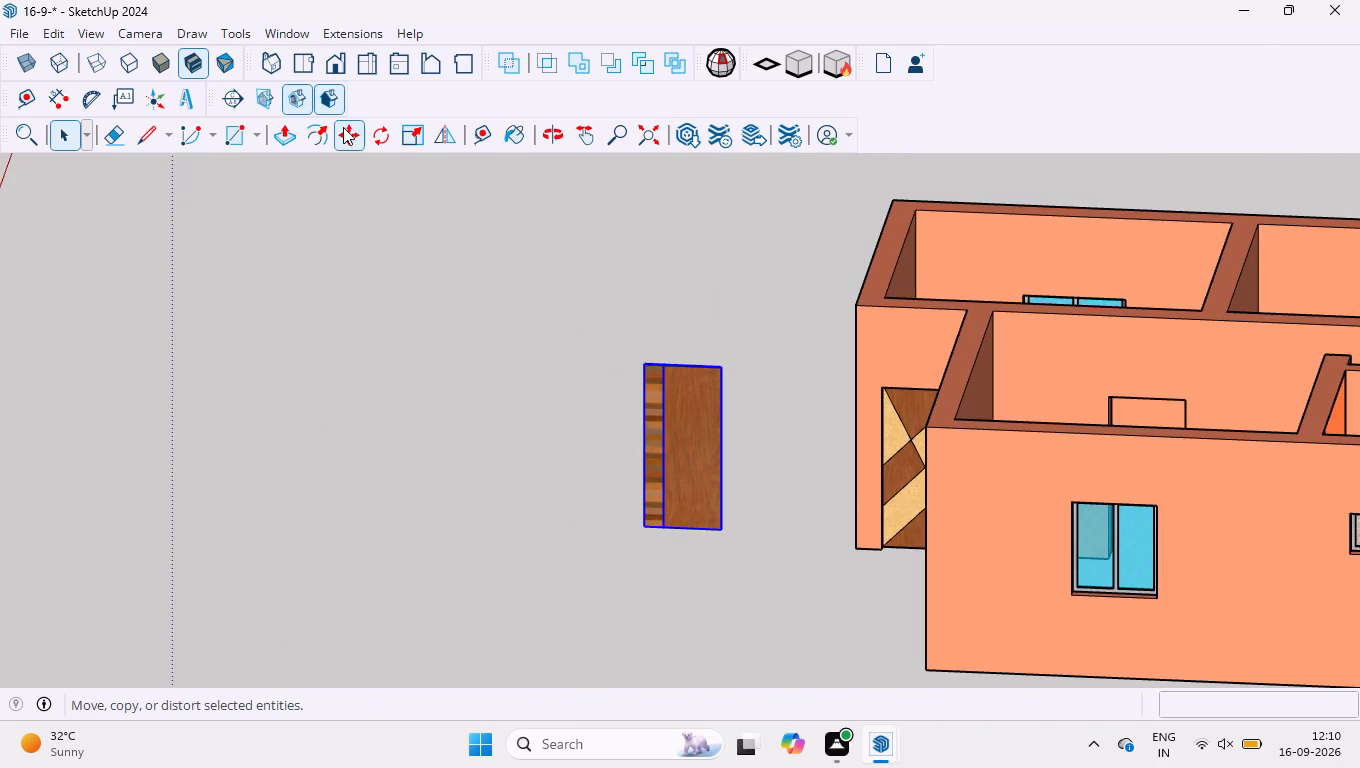
Move the door group about 5485 mm into the interior doorway, placing its strip-side bottom edge midpoint against the doorway jamb at floor level.
left_click(343, 129)
scroll(587, 486, "up", 3)
middle_click_drag(573, 496, 981, 489)
scroll(596, 568, "up", 4)
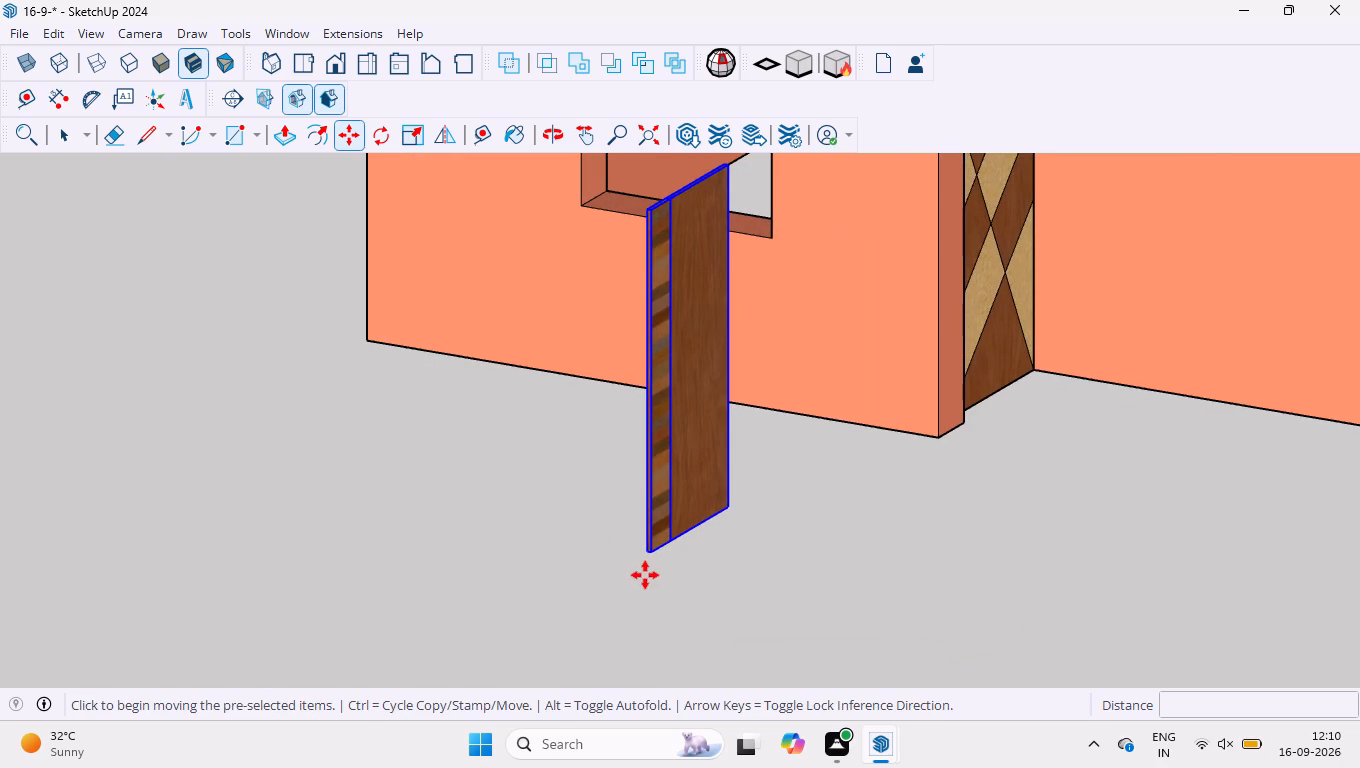
scroll(645, 575, "up", 3)
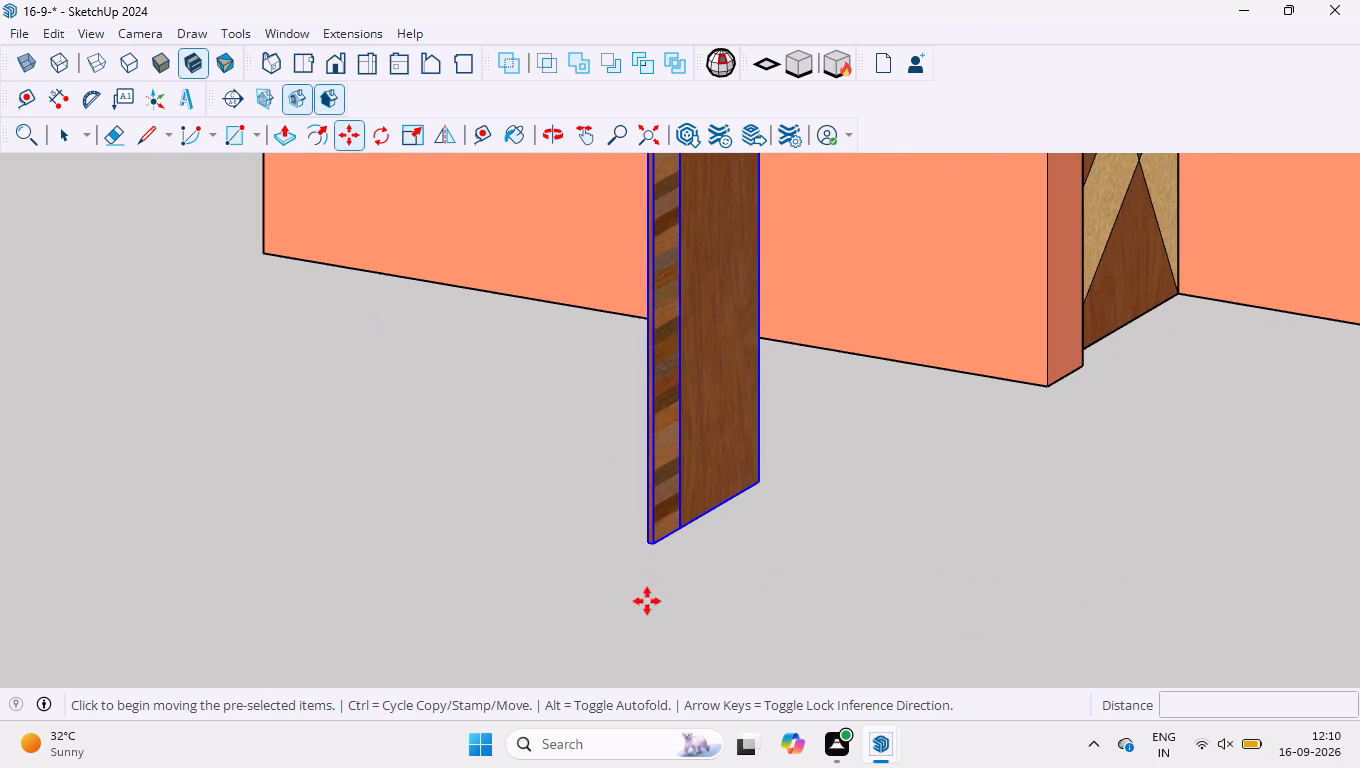
scroll(624, 576, "up", 3)
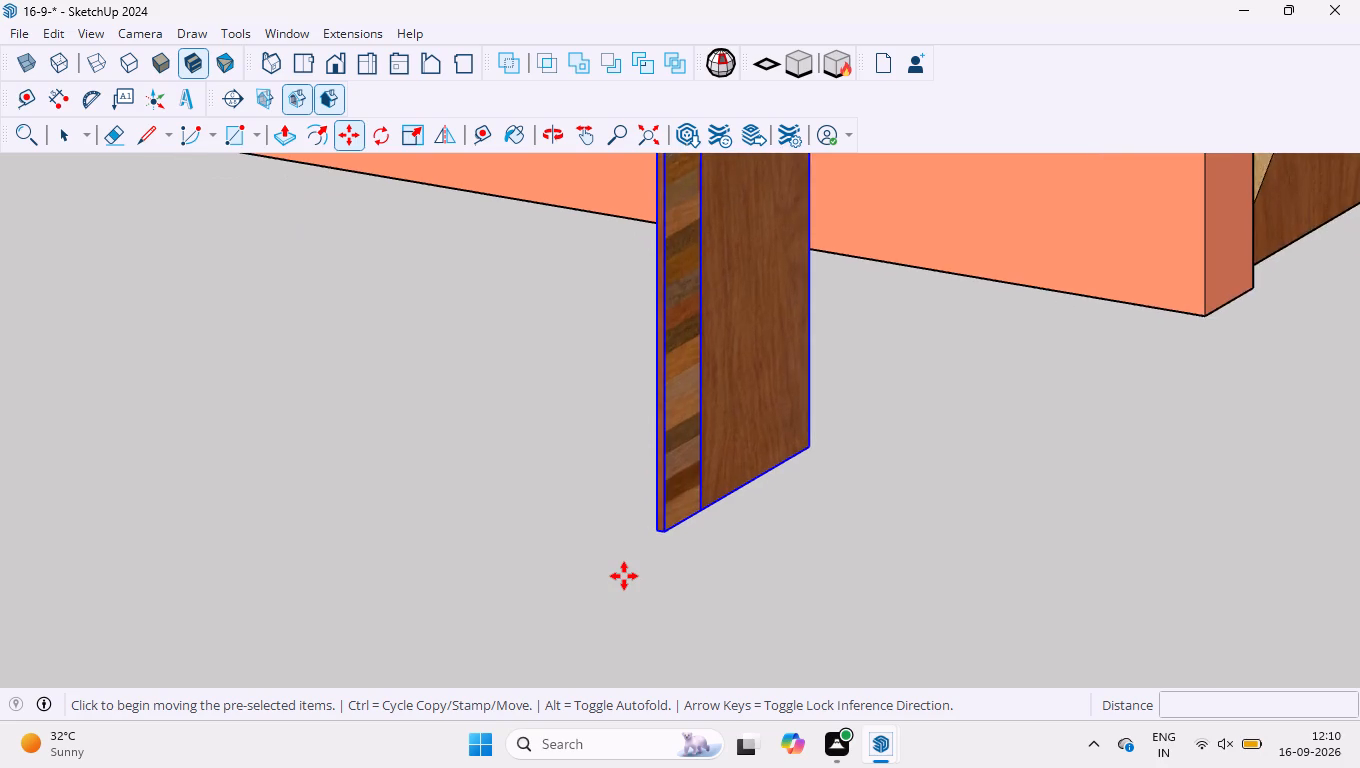
scroll(624, 576, "up", 1)
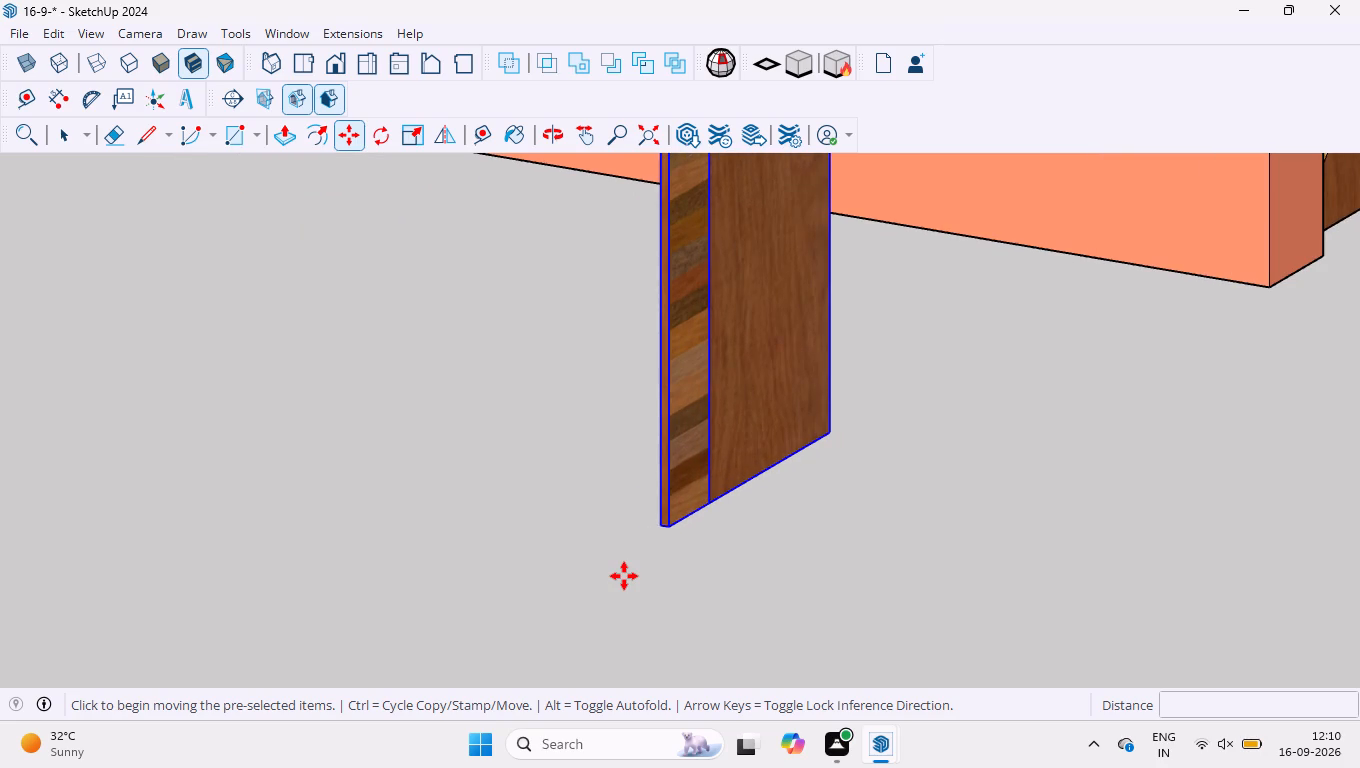
scroll(624, 576, "up", 6)
scroll(730, 502, "up", 8)
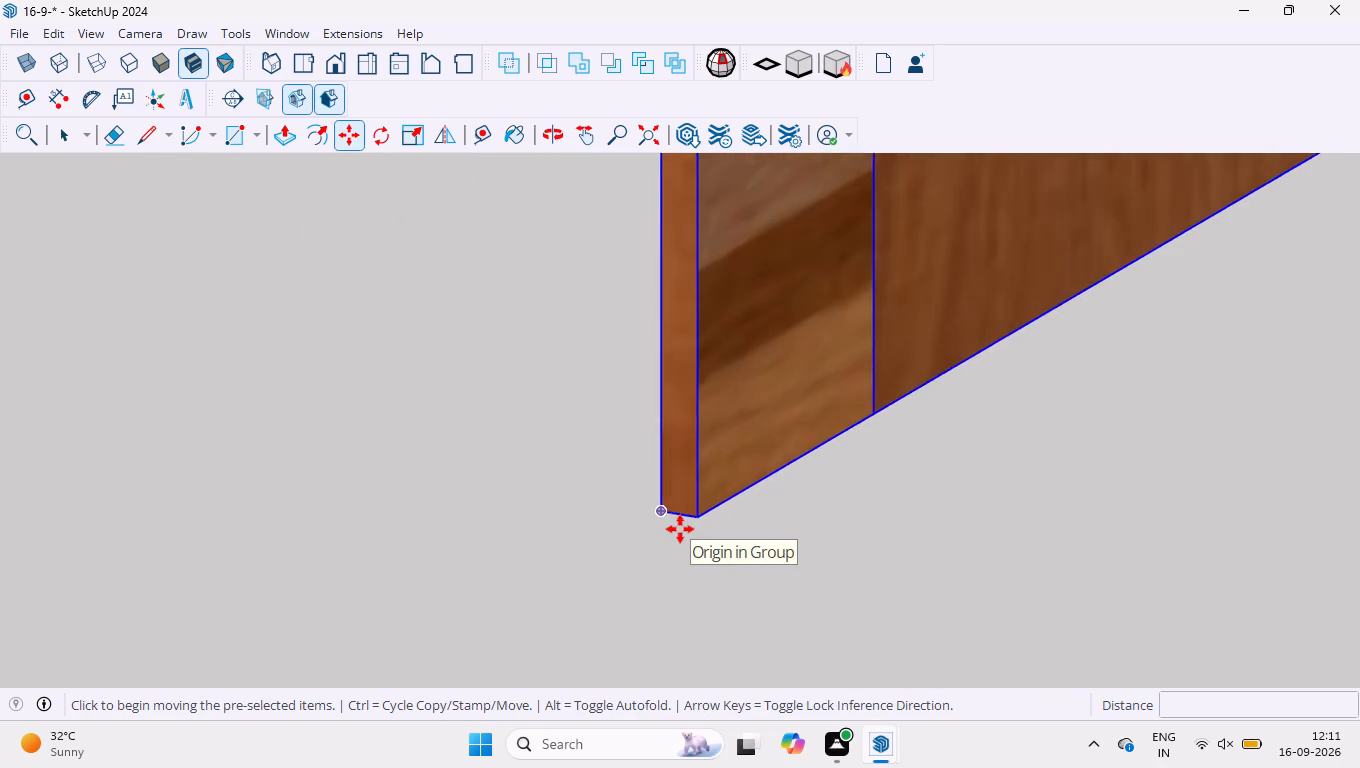
scroll(680, 529, "up", 11)
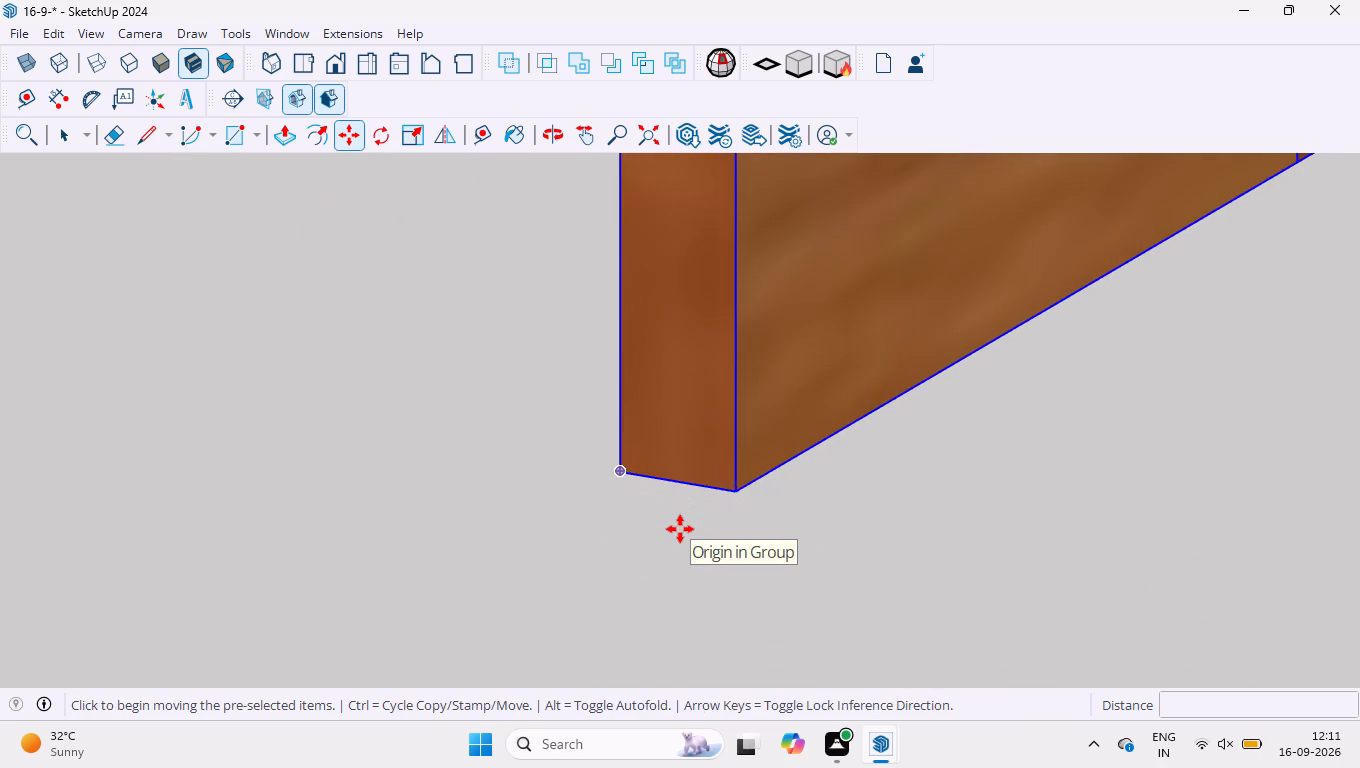
left_click(675, 479)
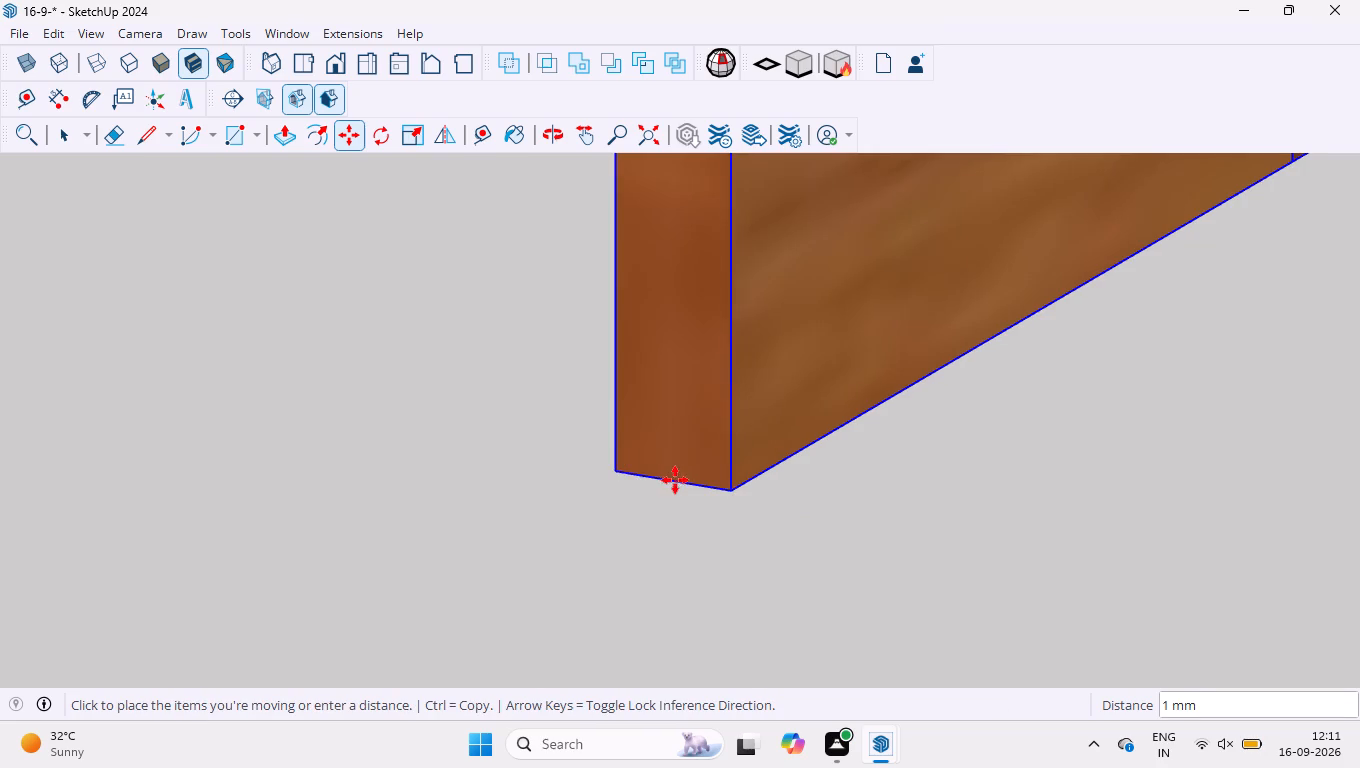
scroll(675, 487, "down", 20)
scroll(675, 487, "down", 11)
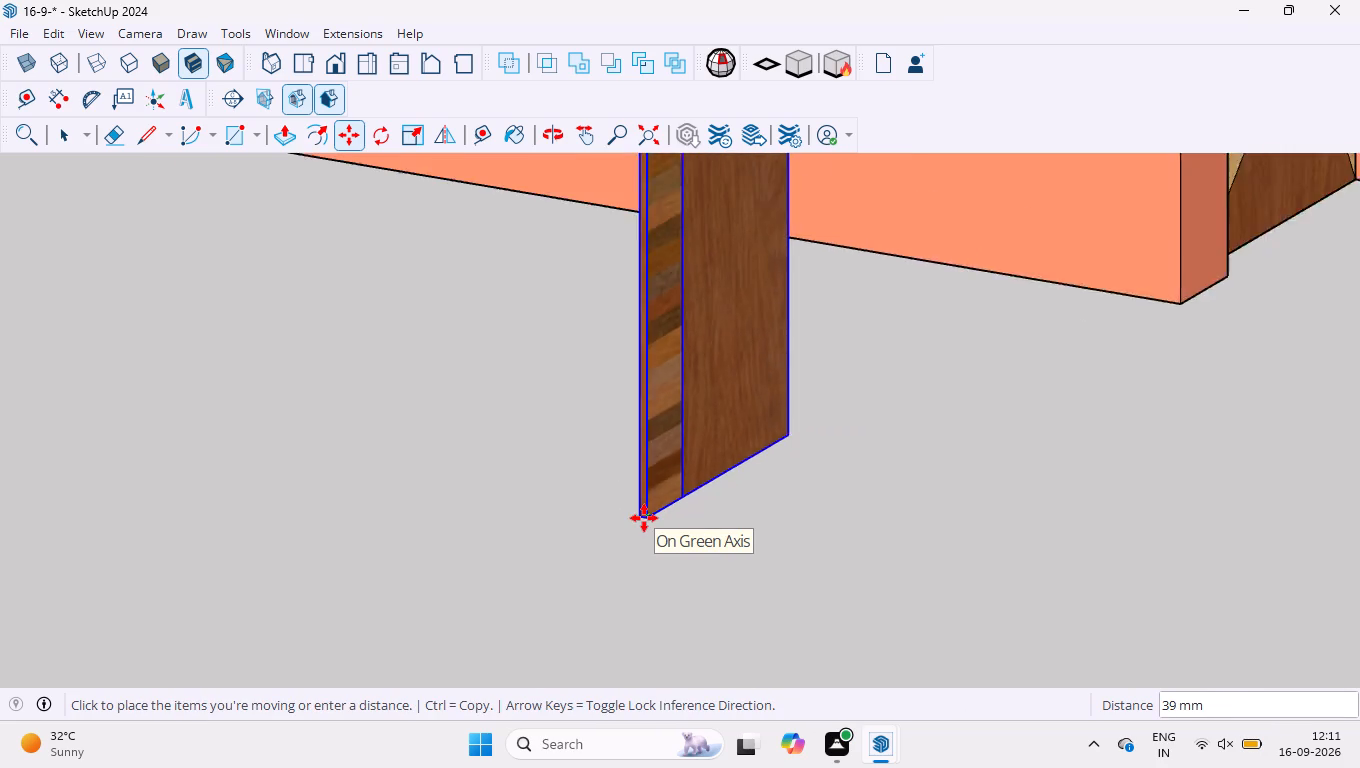
scroll(644, 518, "down", 19)
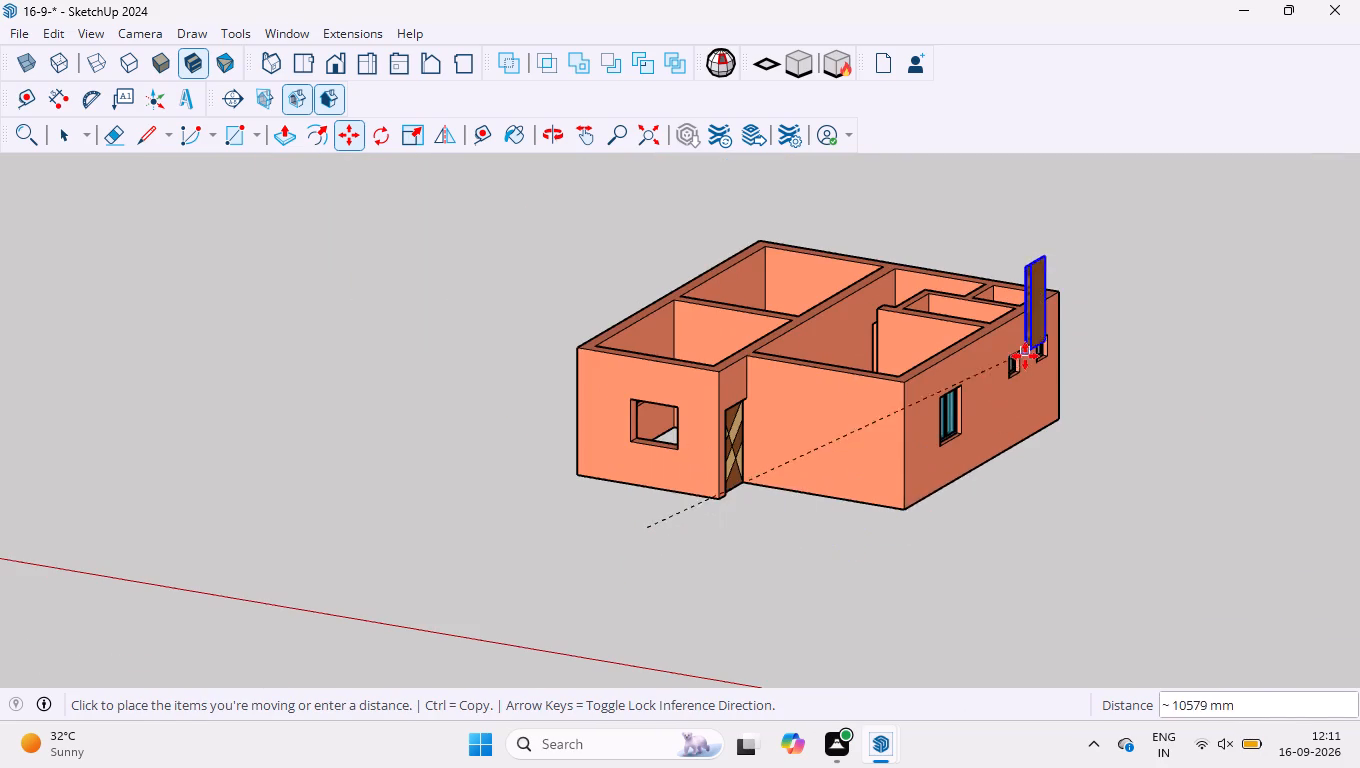
middle_click_drag(1028, 365, 810, 560)
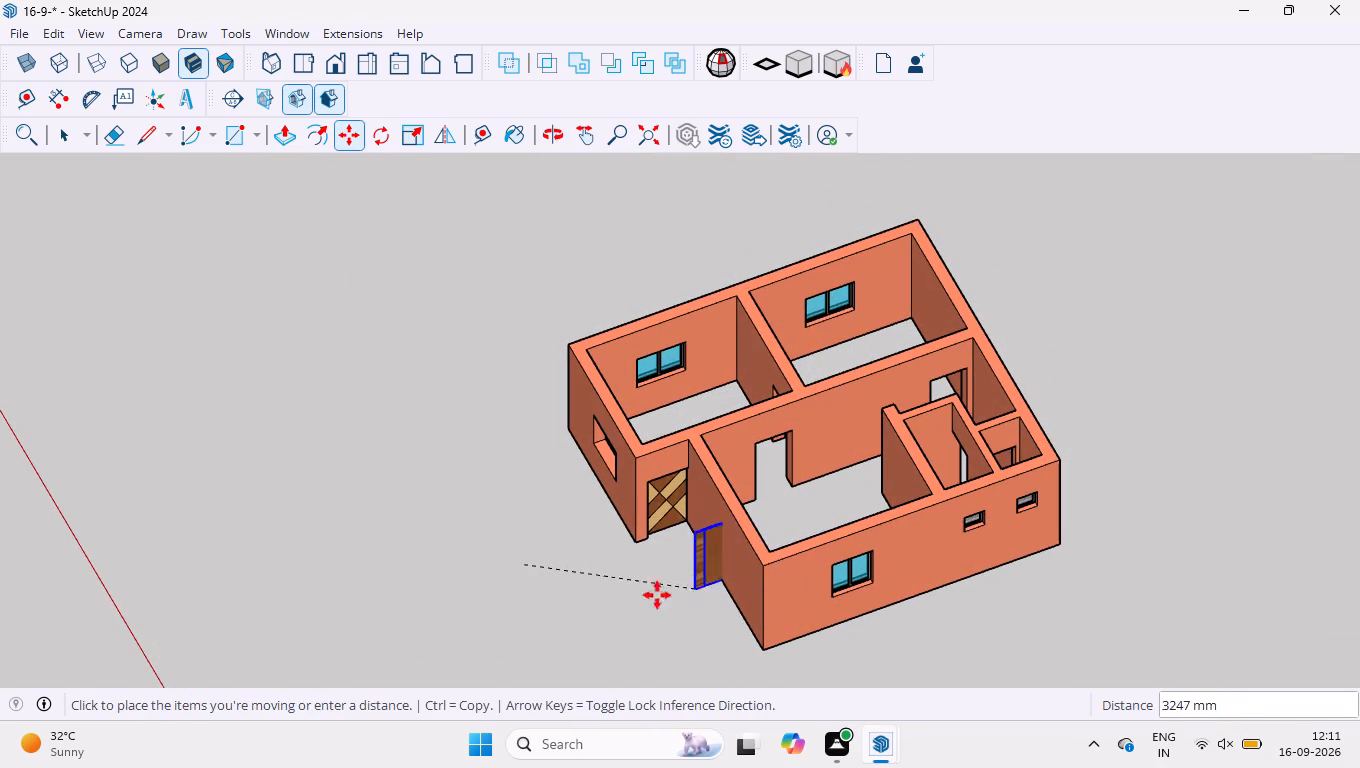
middle_click_drag(654, 596, 415, 607)
scroll(759, 517, "up", 9)
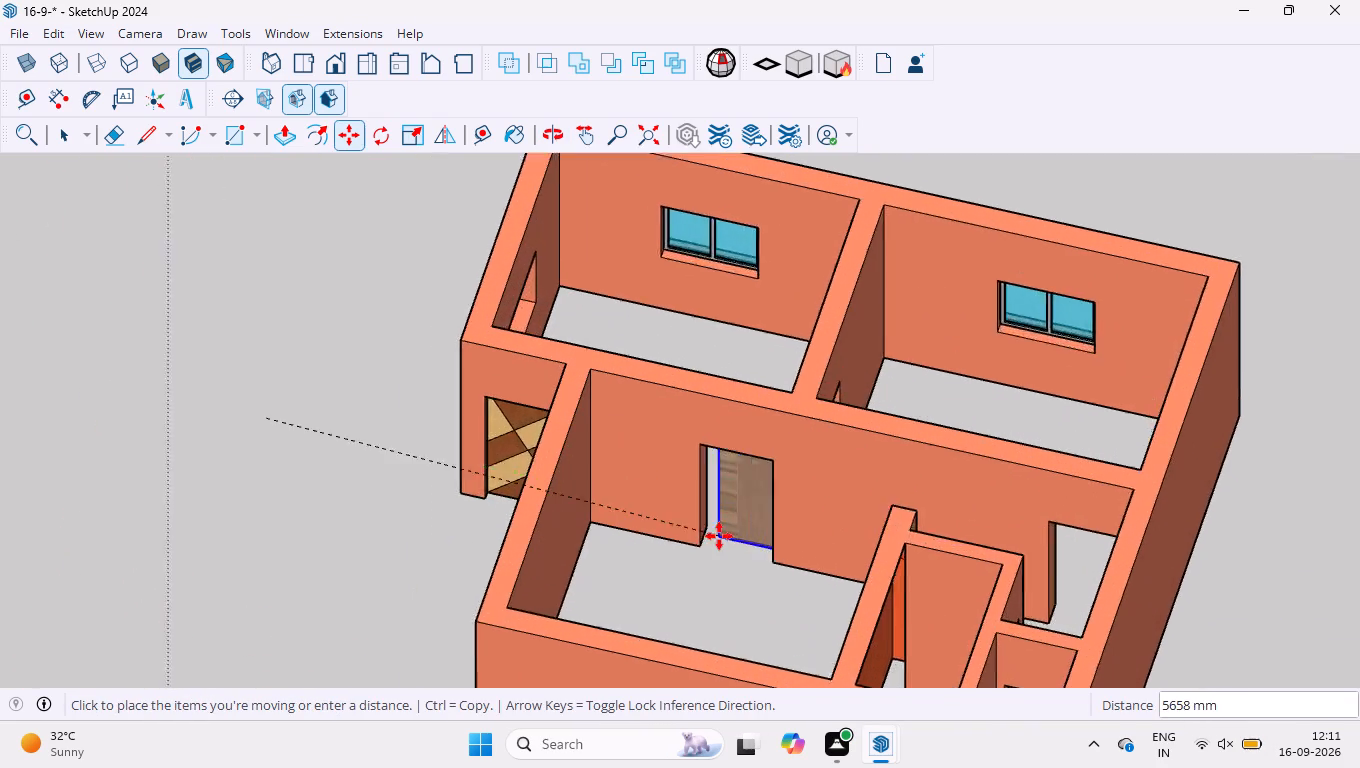
scroll(719, 536, "up", 12)
scroll(638, 512, "up", 15)
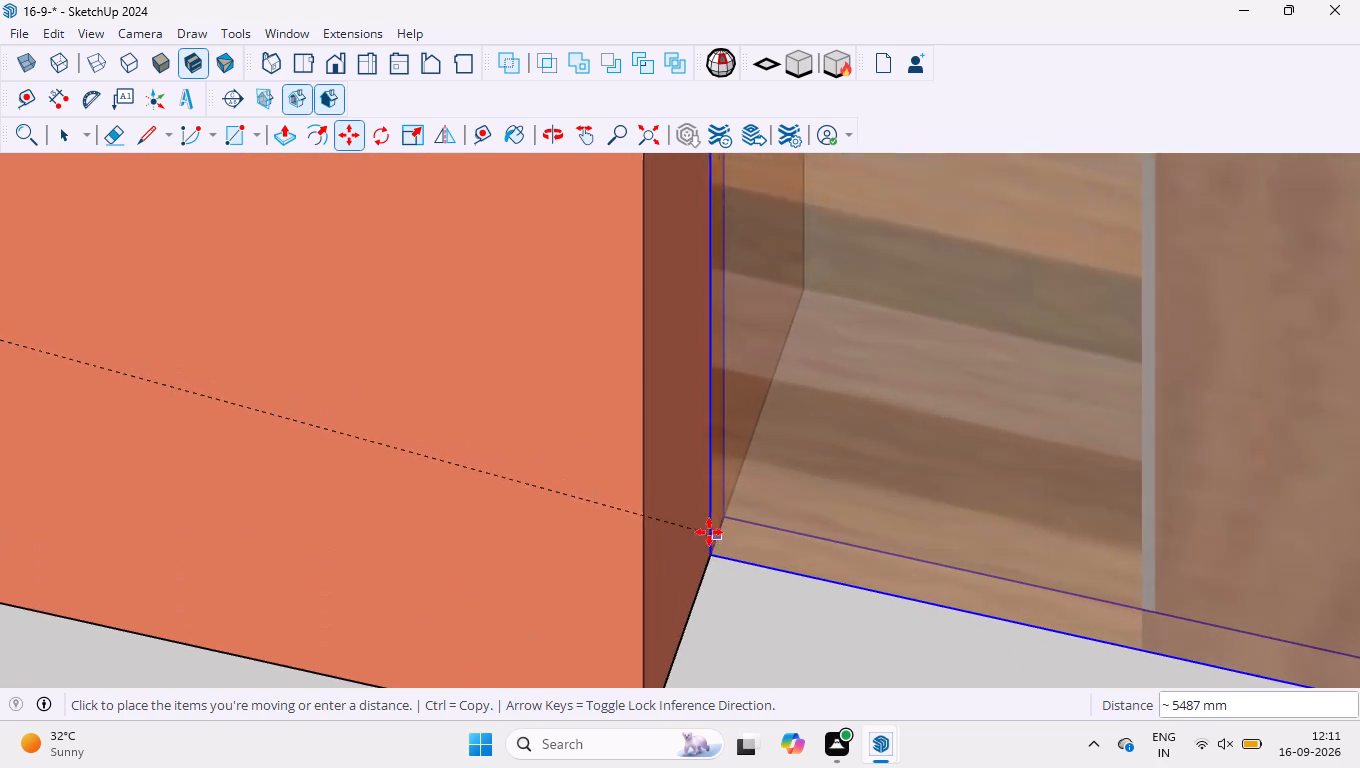
scroll(709, 532, "up", 1)
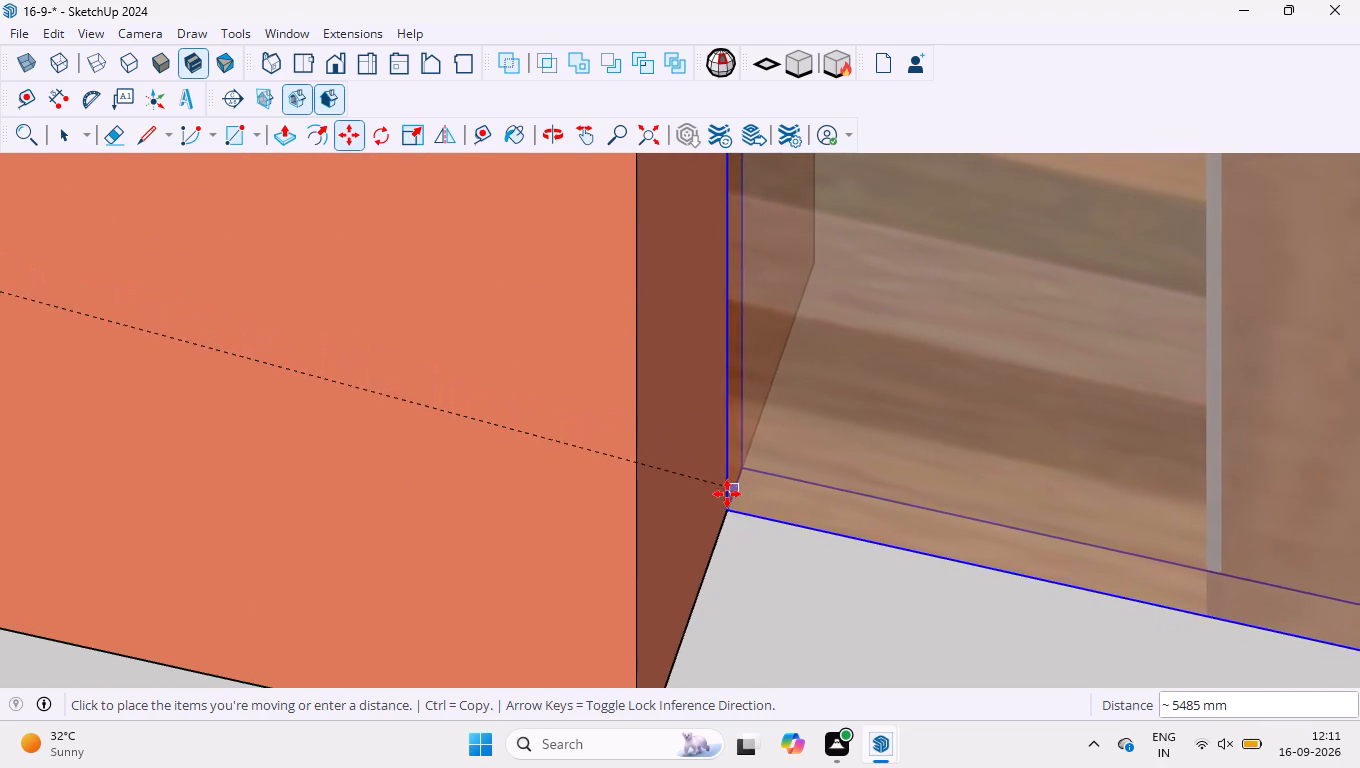
left_click(723, 524)
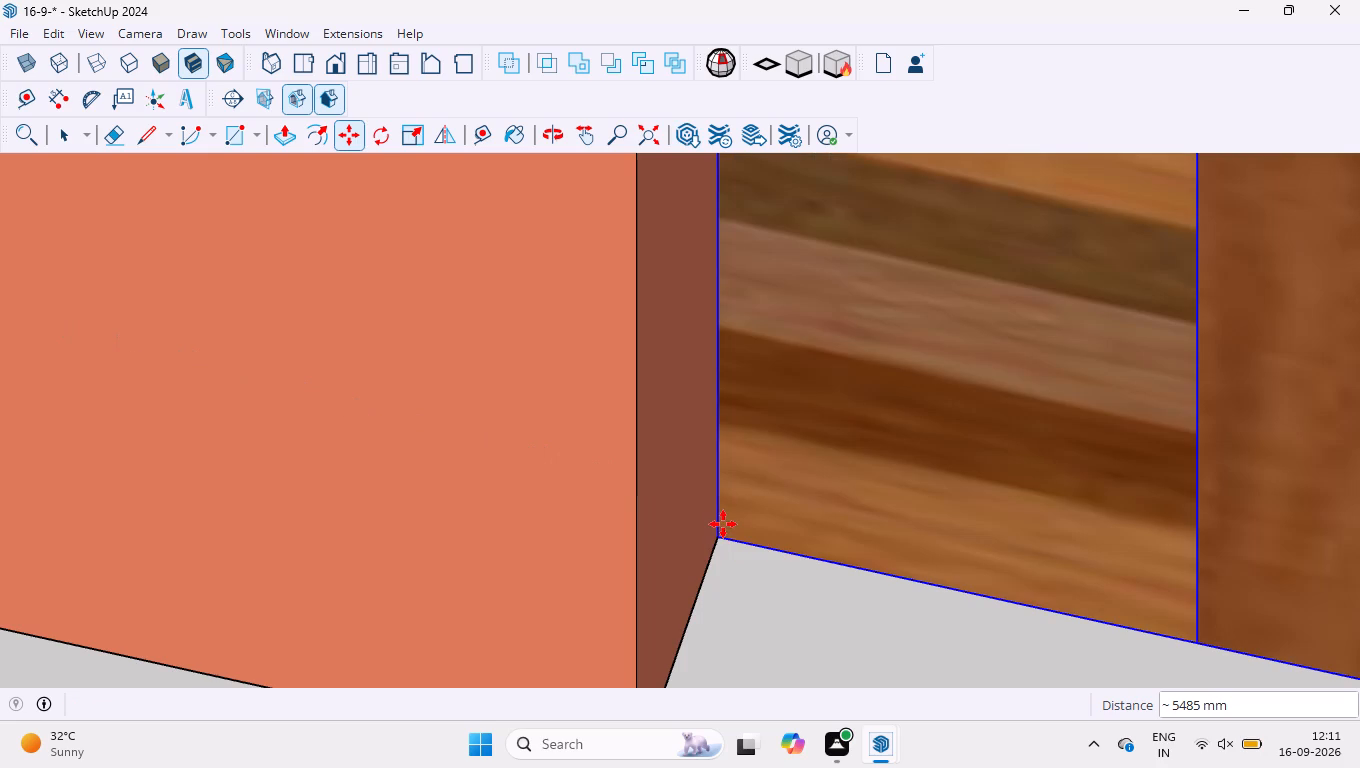
Copy the fitted door from its bottom strip-side corner about 7594 mm along the green axis, clear of the house.
scroll(723, 524, "down", 8)
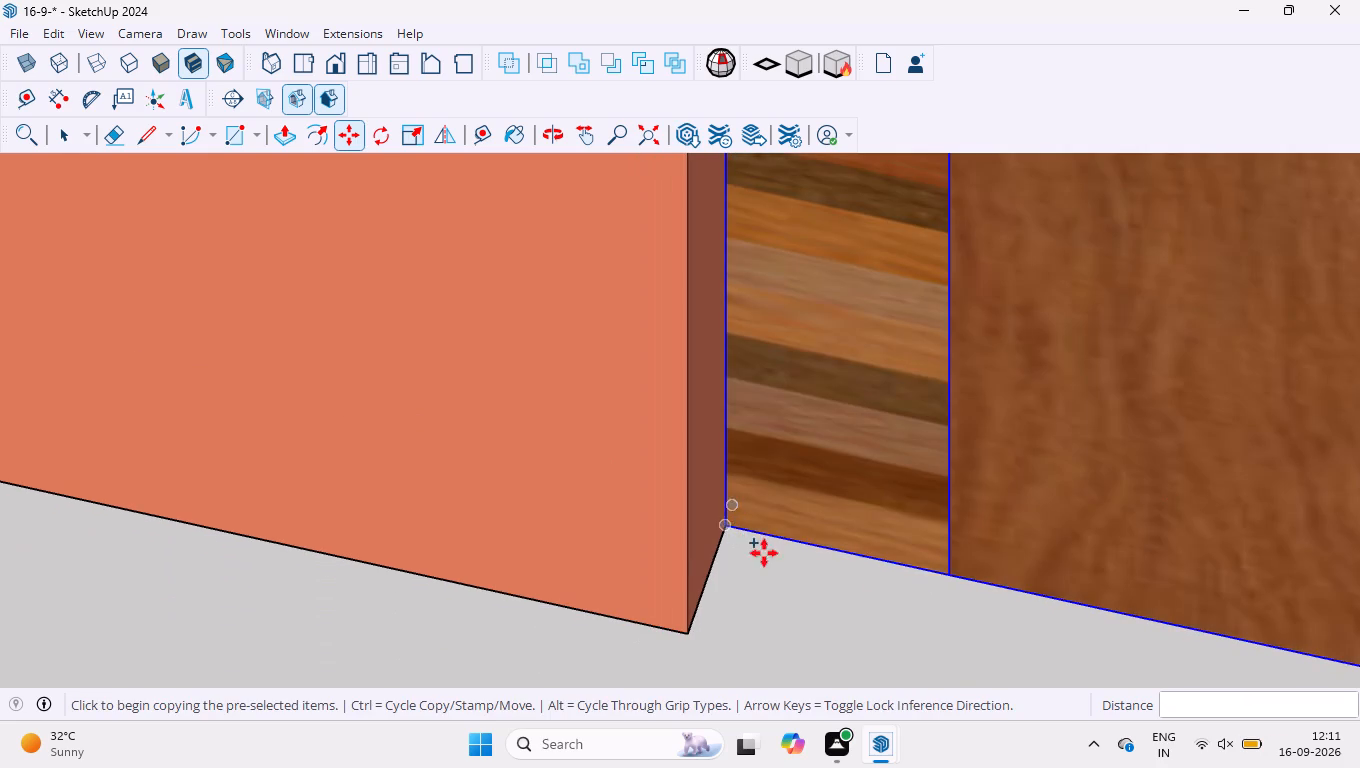
left_click(725, 525)
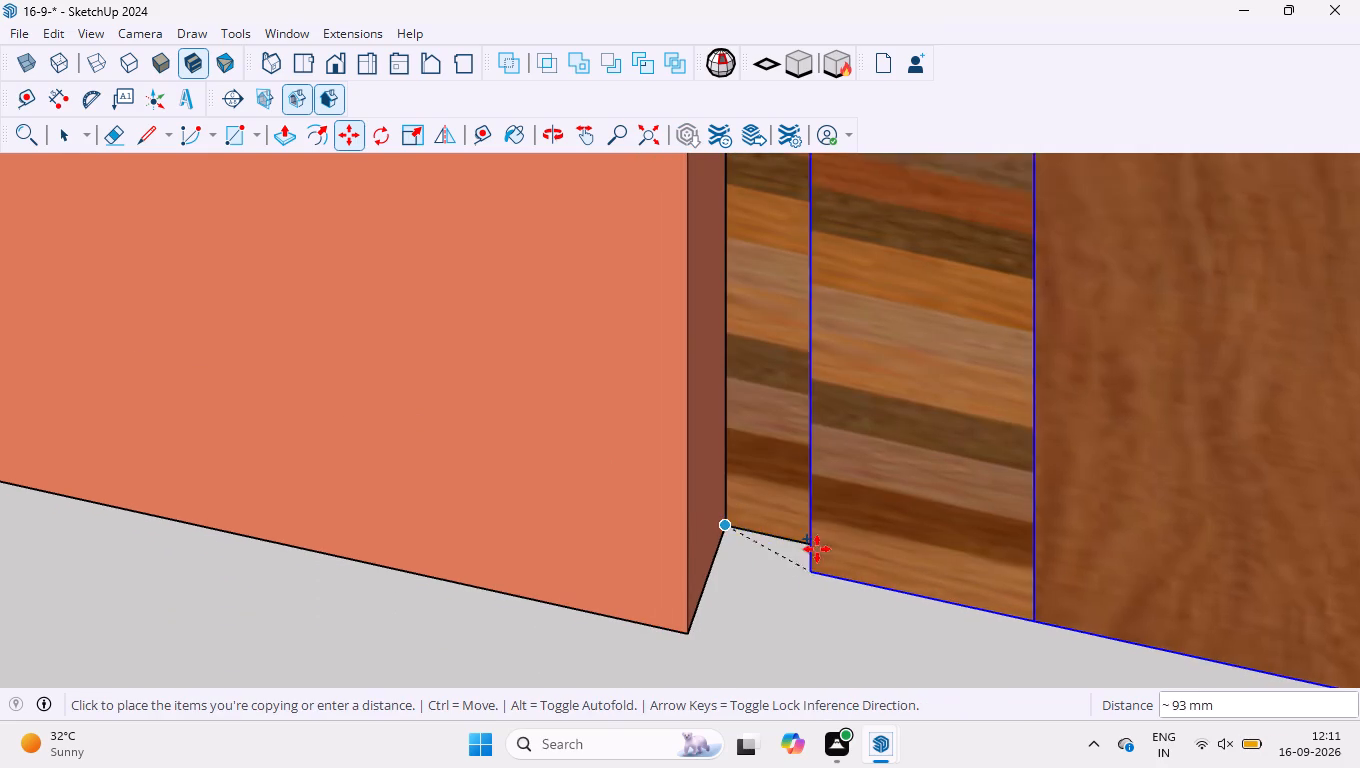
scroll(816, 524, "down", 10)
scroll(816, 516, "down", 16)
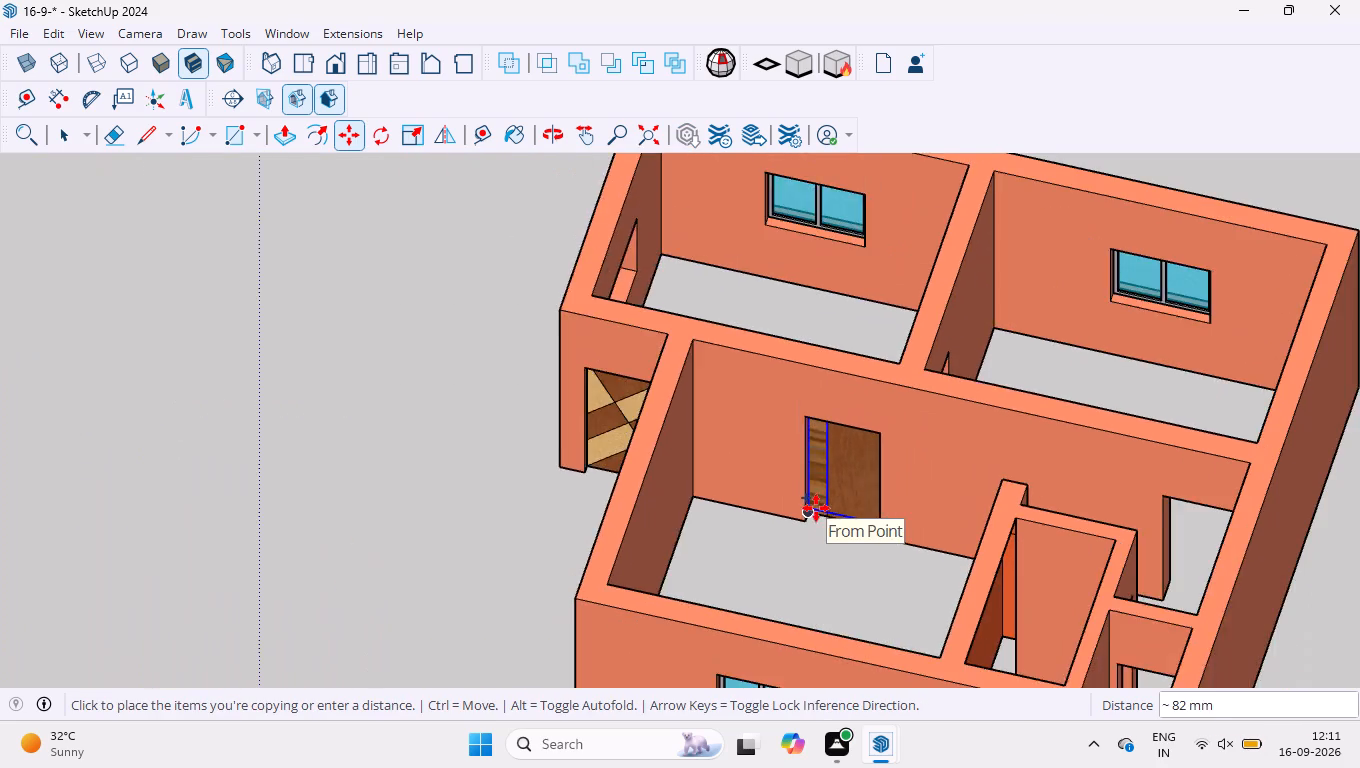
scroll(816, 508, "down", 4)
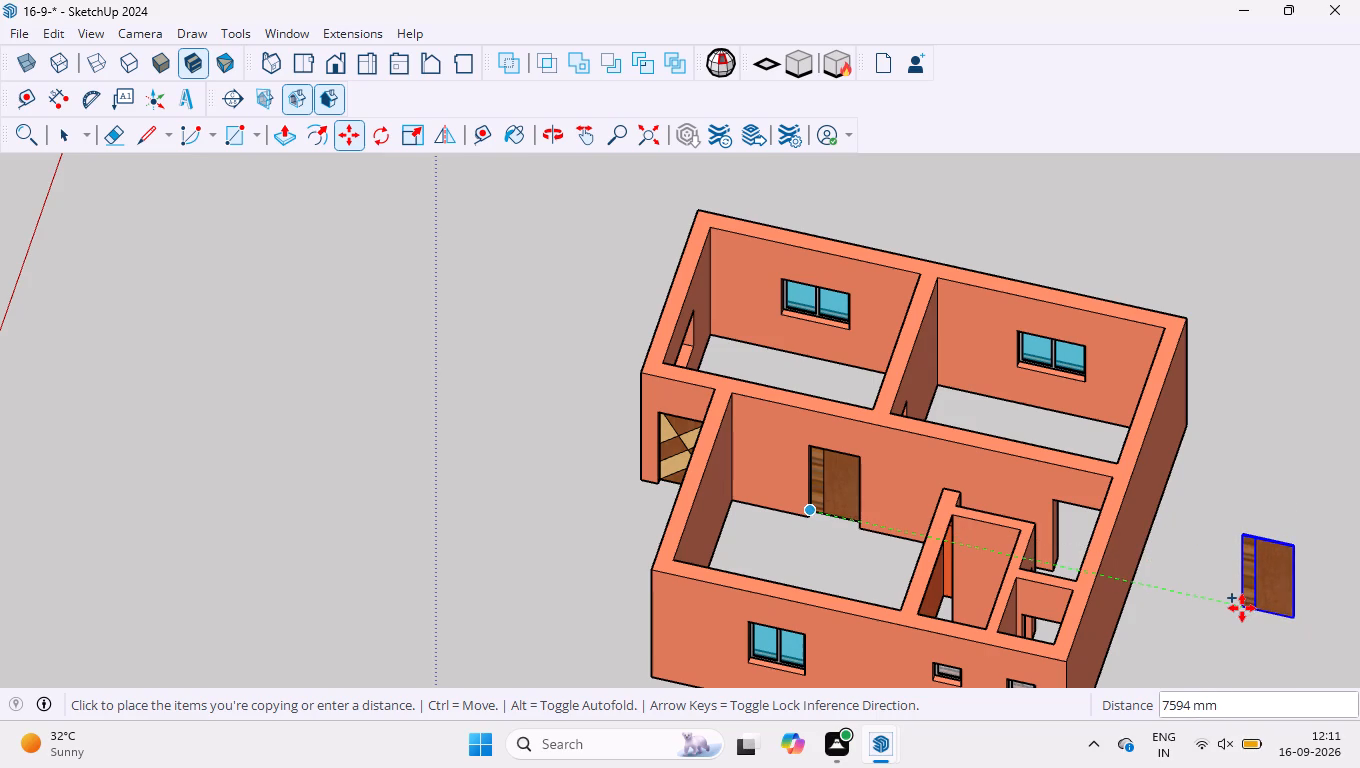
left_click(1242, 608)
Rotate the door copy half a turn in its own plane so its patterned strip swaps to the opposite side.
scroll(1207, 533, "down", 4)
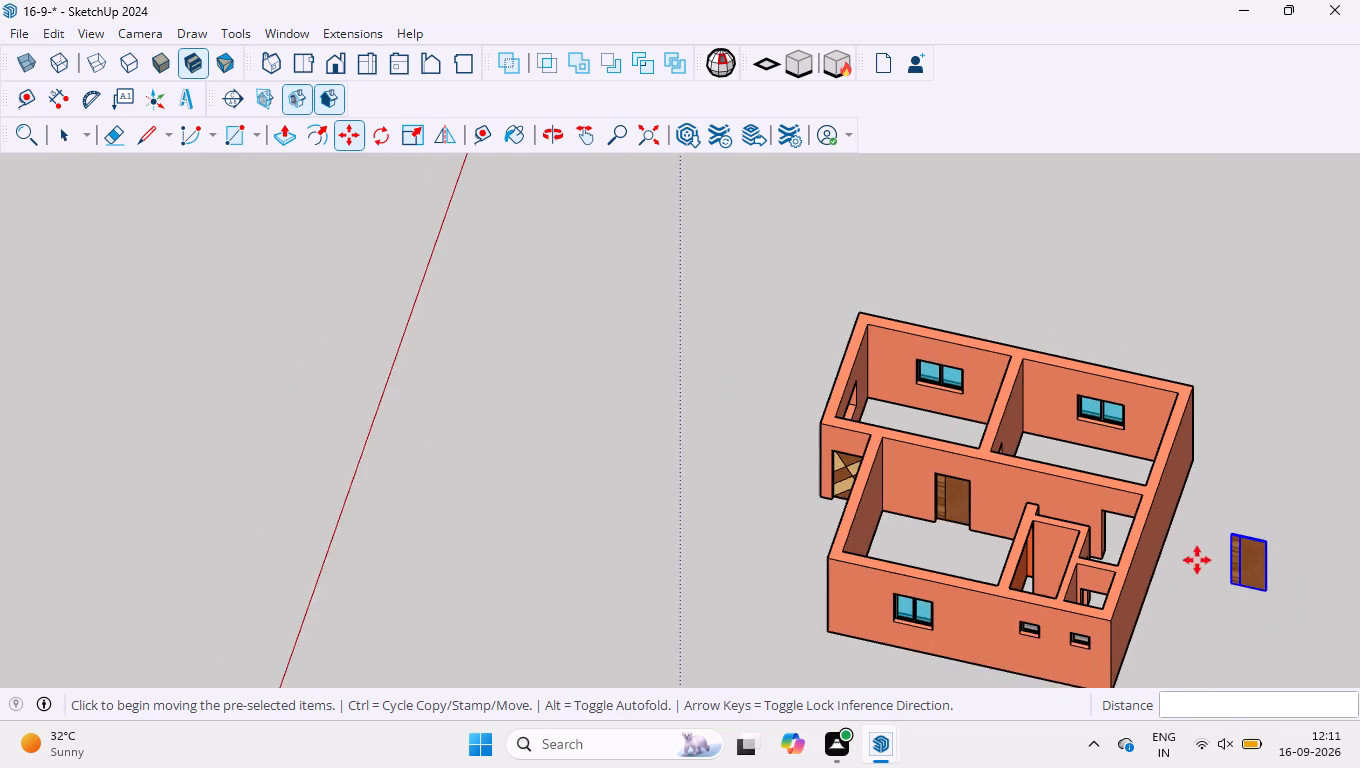
scroll(1159, 597, "up", 2)
scroll(1134, 518, "down", 10)
scroll(1268, 594, "up", 2)
scroll(1122, 631, "up", 2)
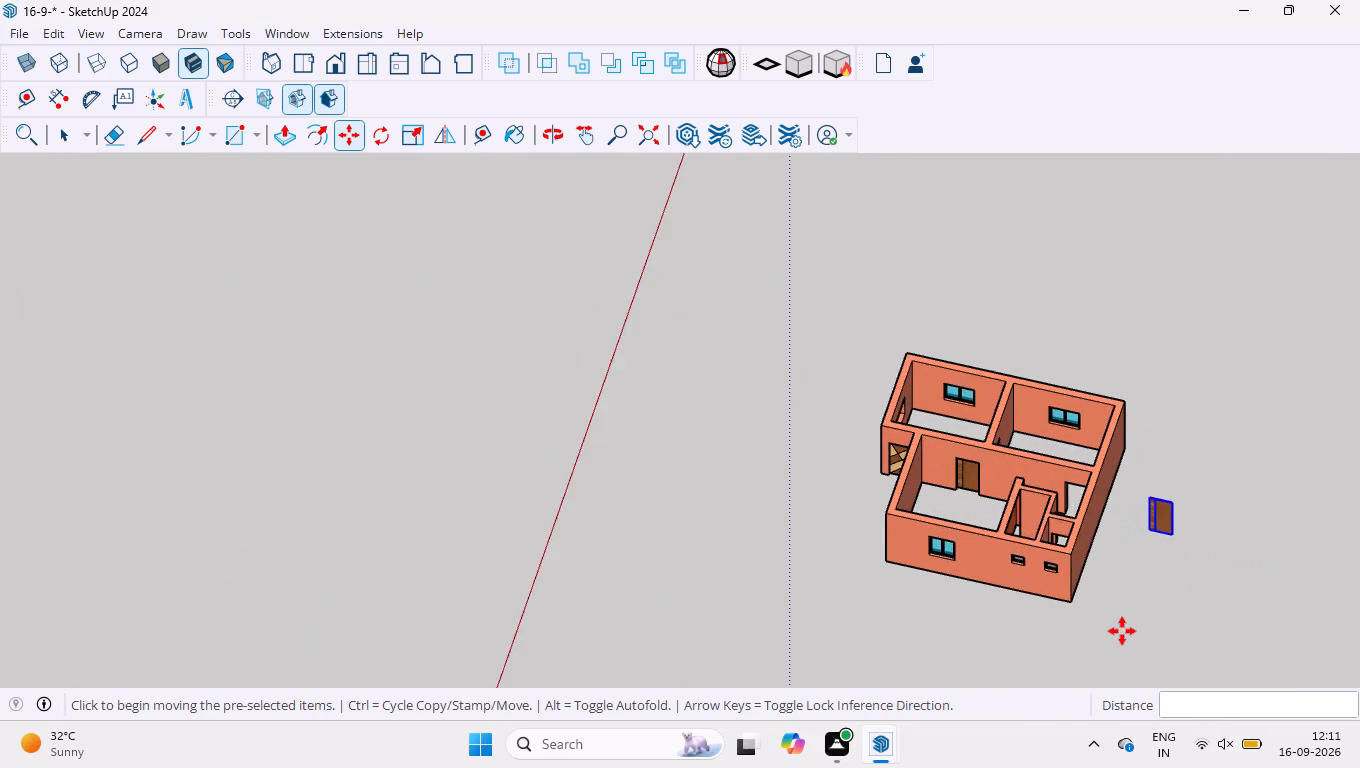
middle_click_drag(1049, 642, 1141, 528)
scroll(1188, 441, "down", 2)
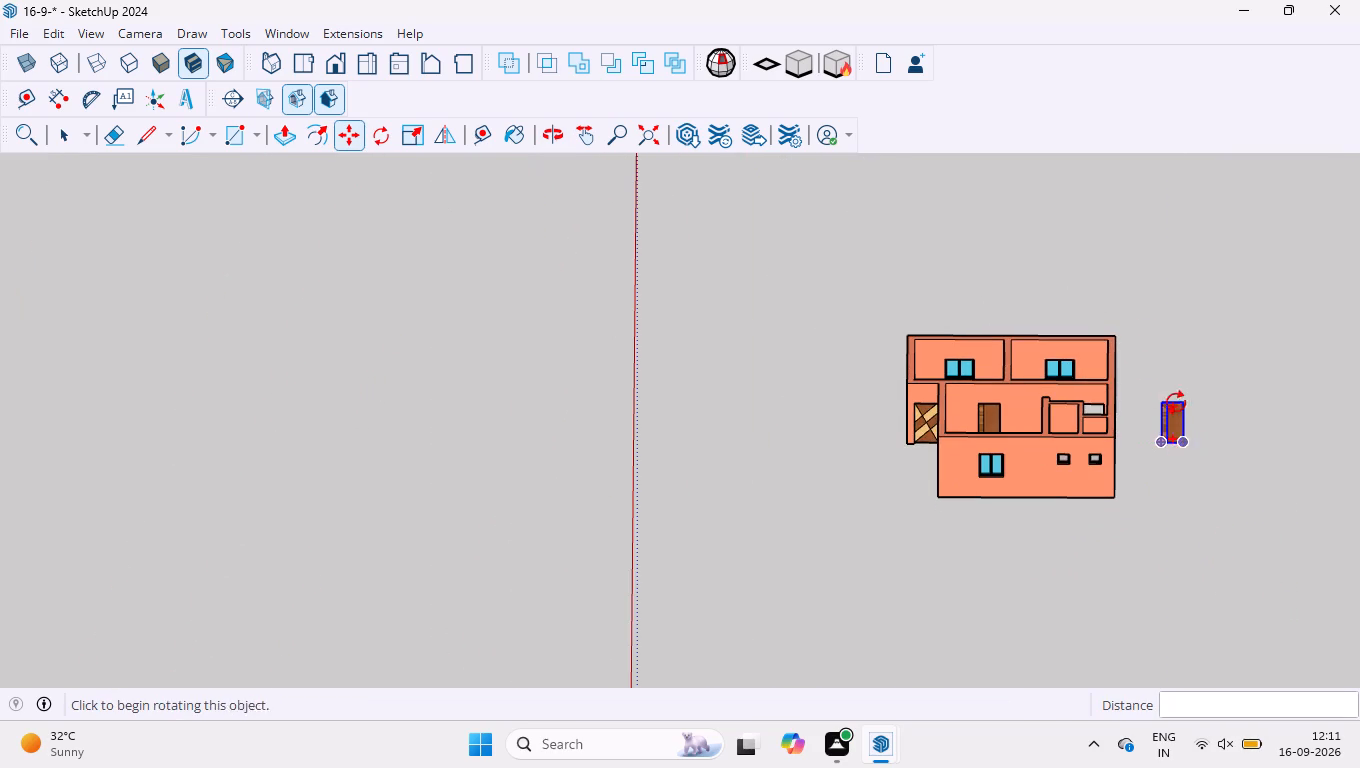
scroll(1173, 396, "up", 7)
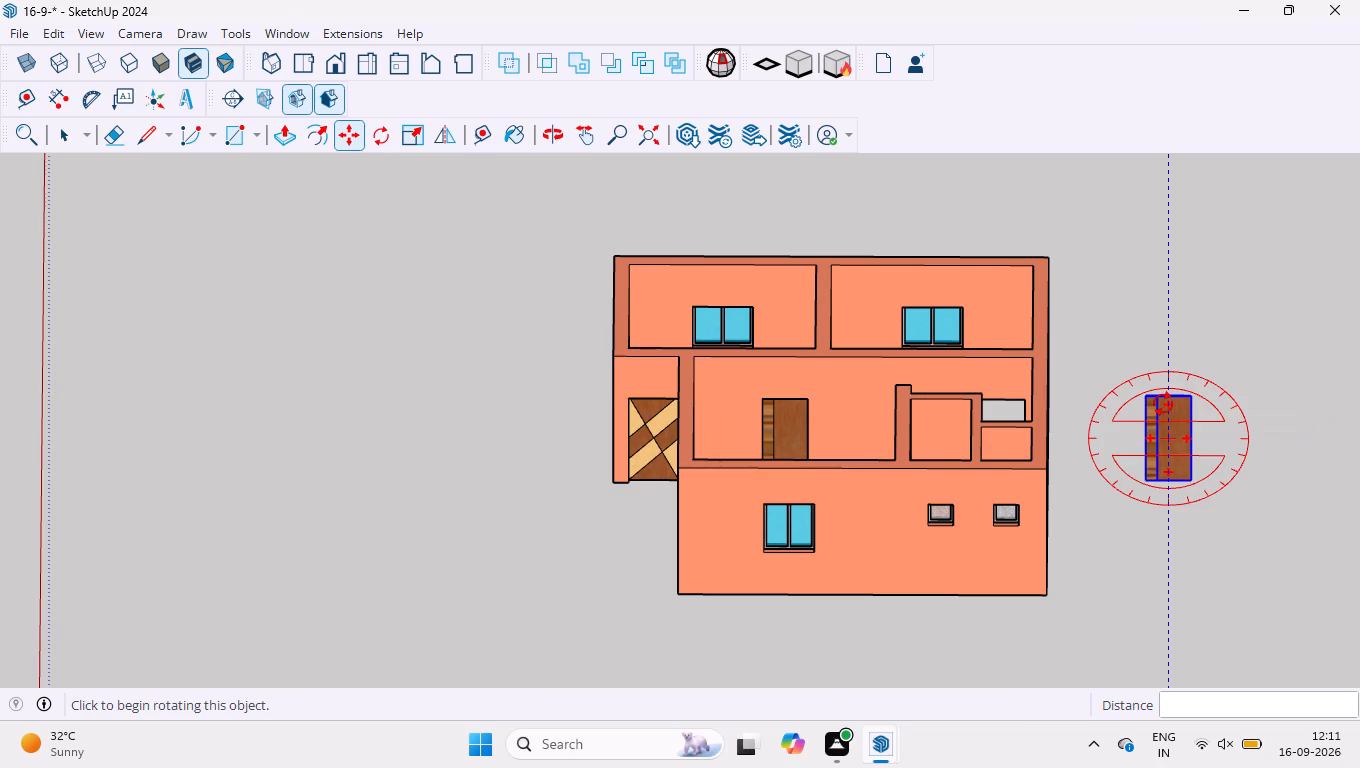
left_click(1163, 404)
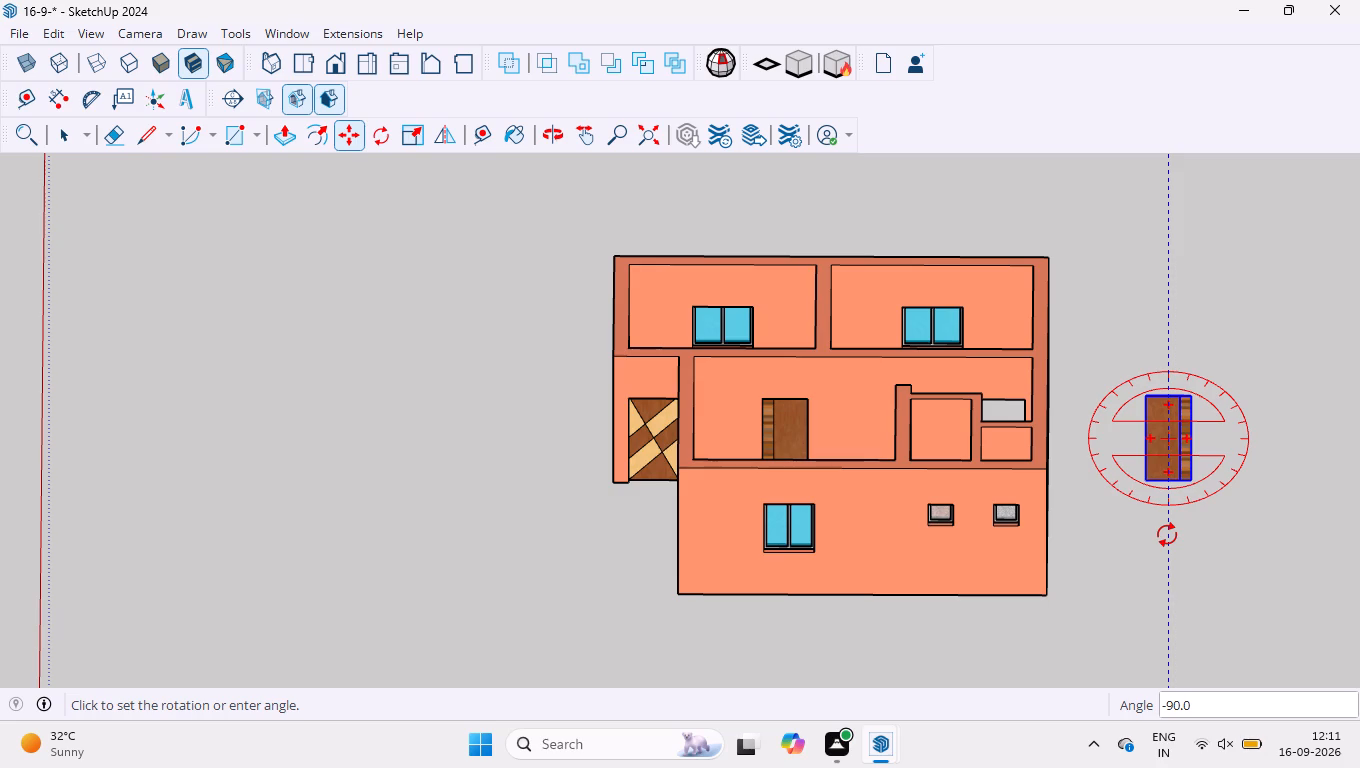
left_click(1167, 535)
Rotate the door copy 90 degrees horizontally about its strip-side top corner so it runs along the red axis.
middle_click_drag(1167, 536, 929, 527)
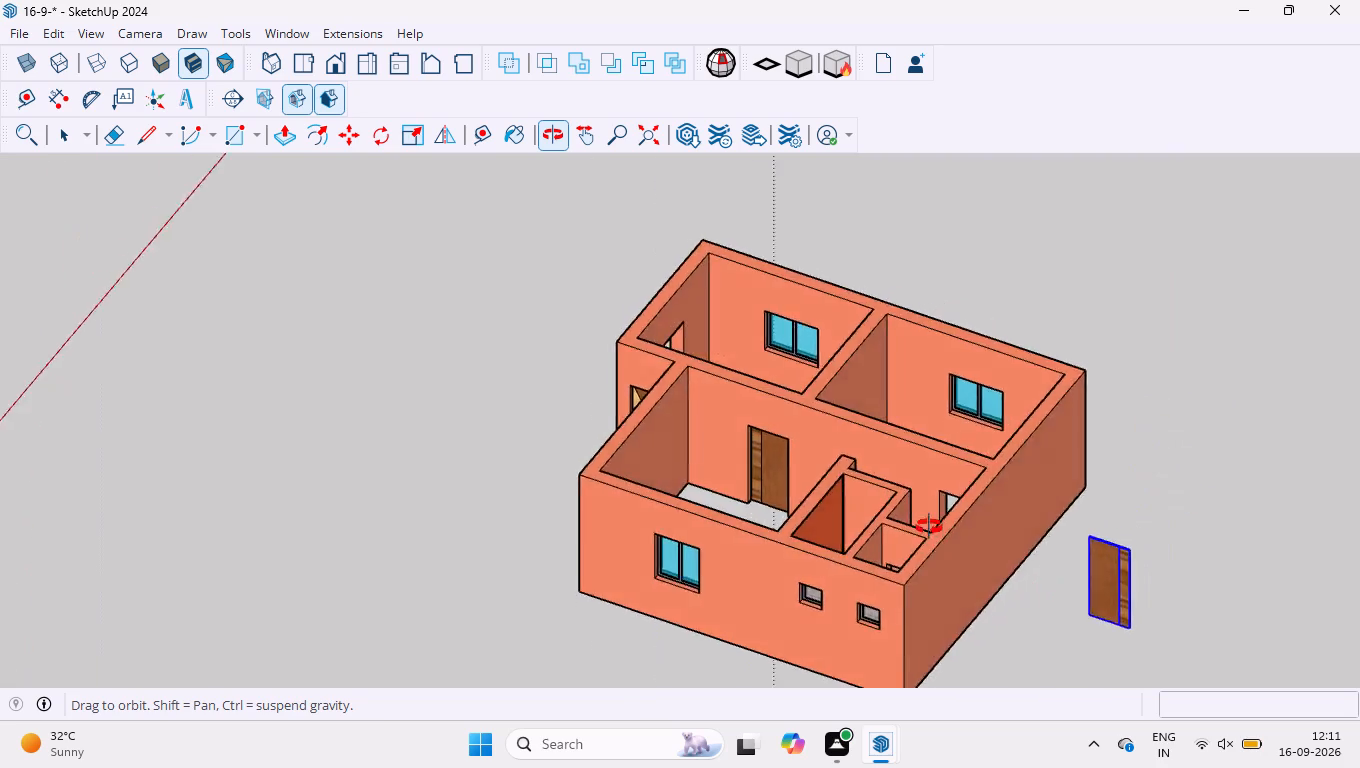
middle_click_drag(929, 527, 847, 500)
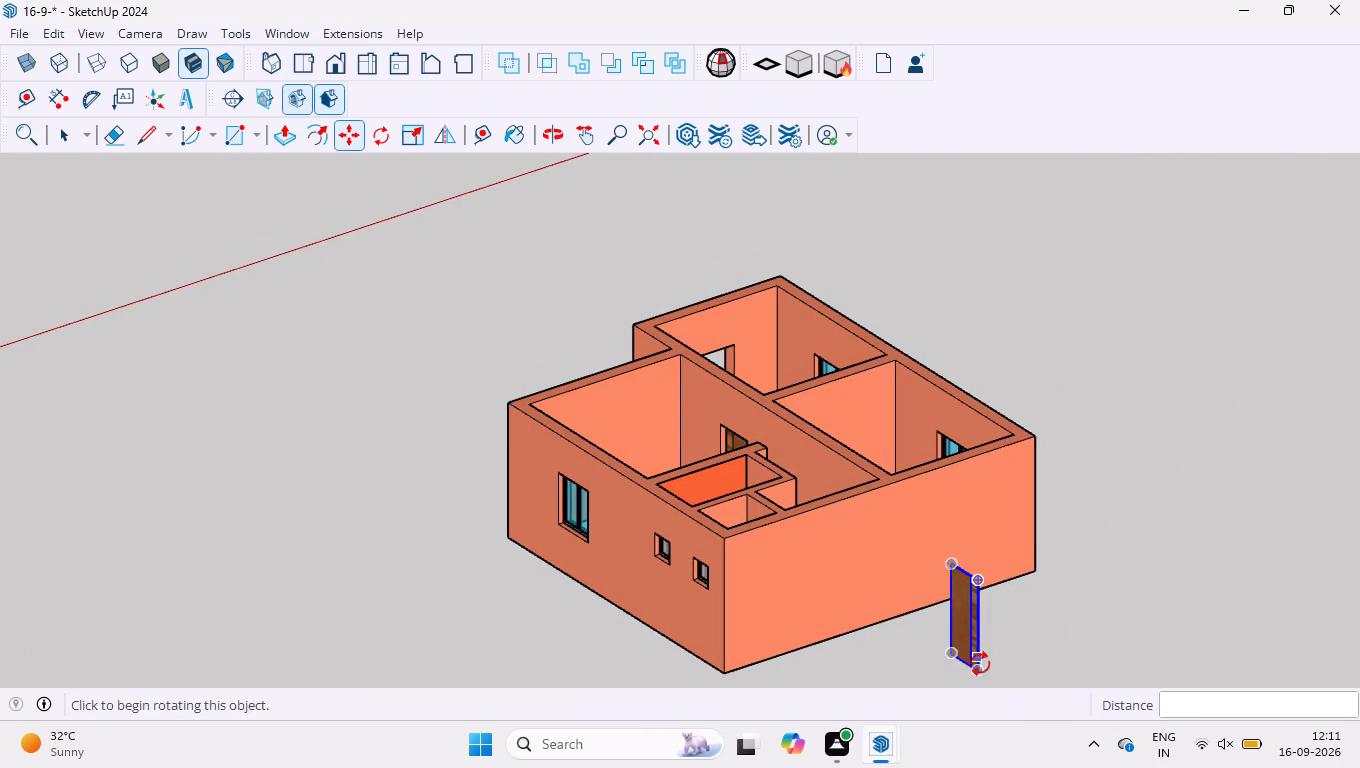
scroll(963, 690, "up", 13)
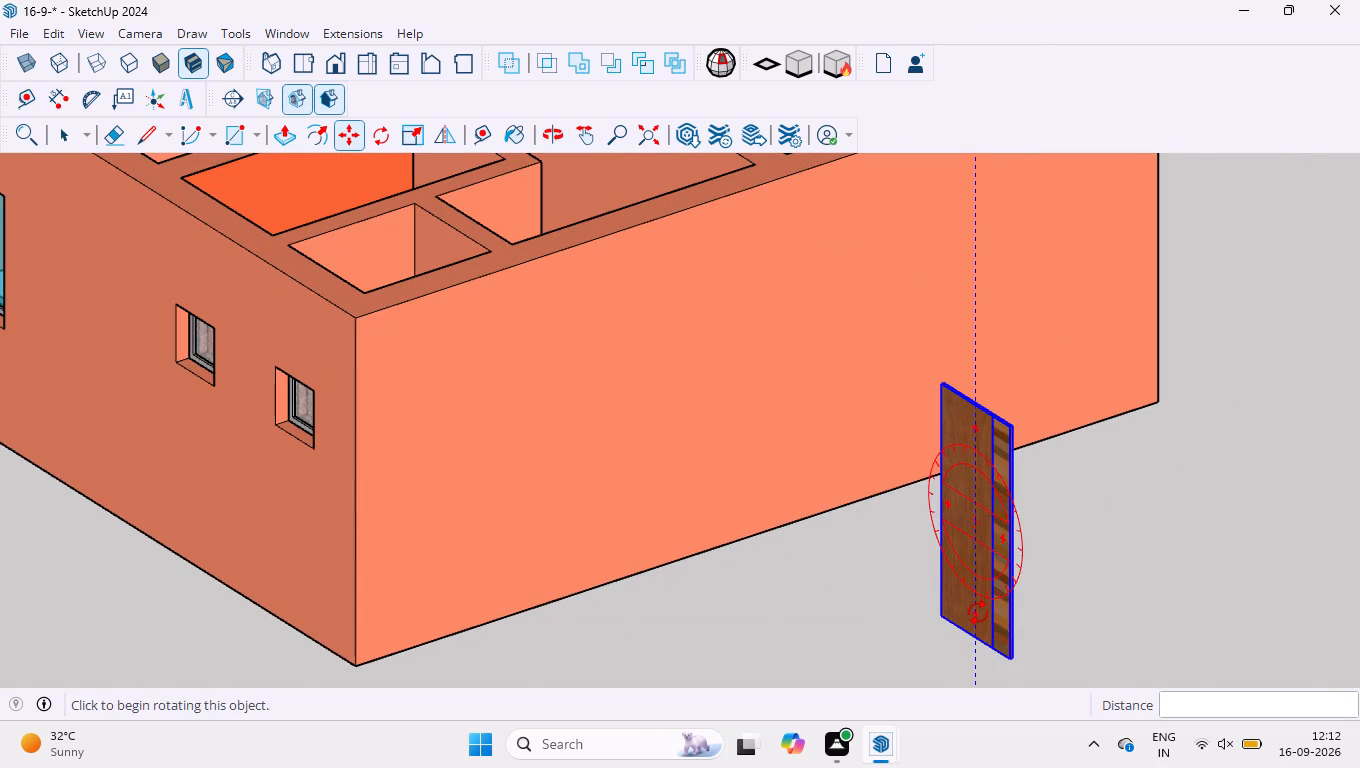
key("Left")
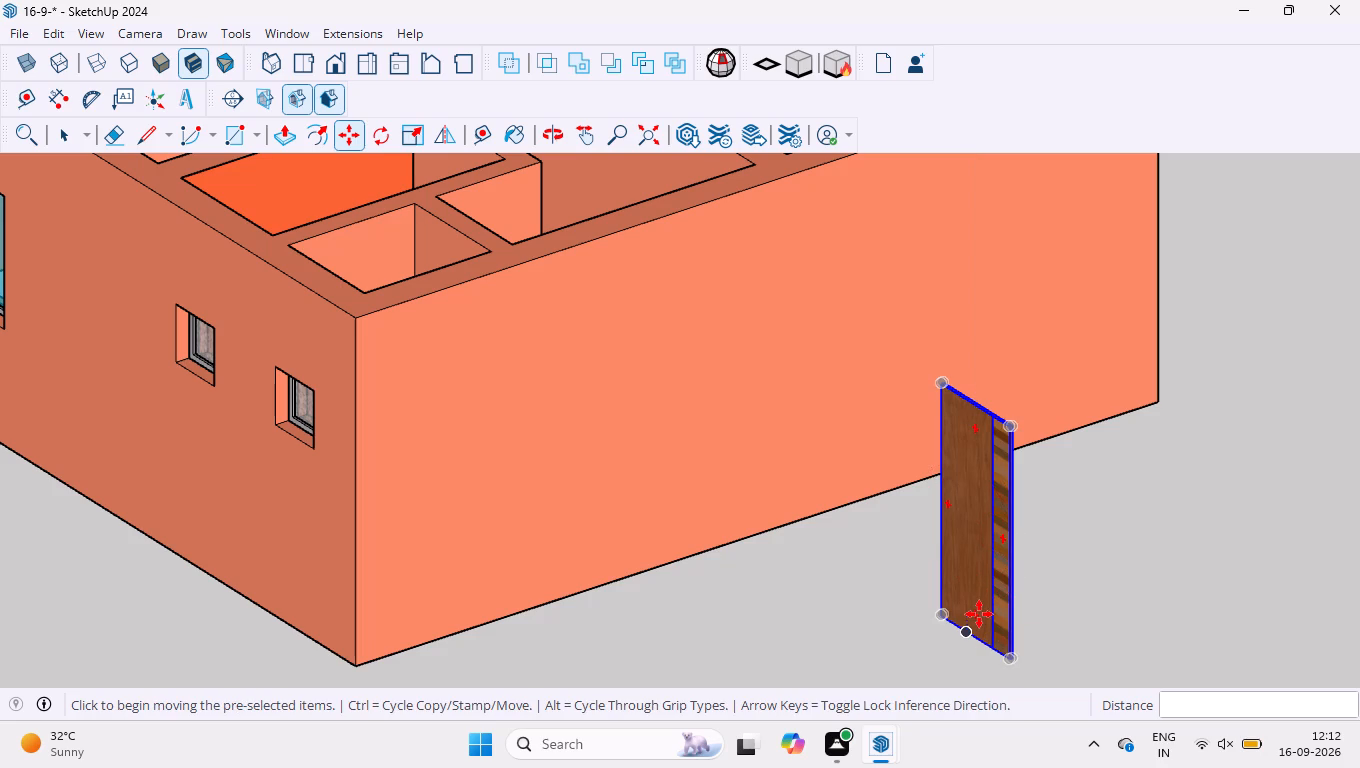
left_click(386, 139)
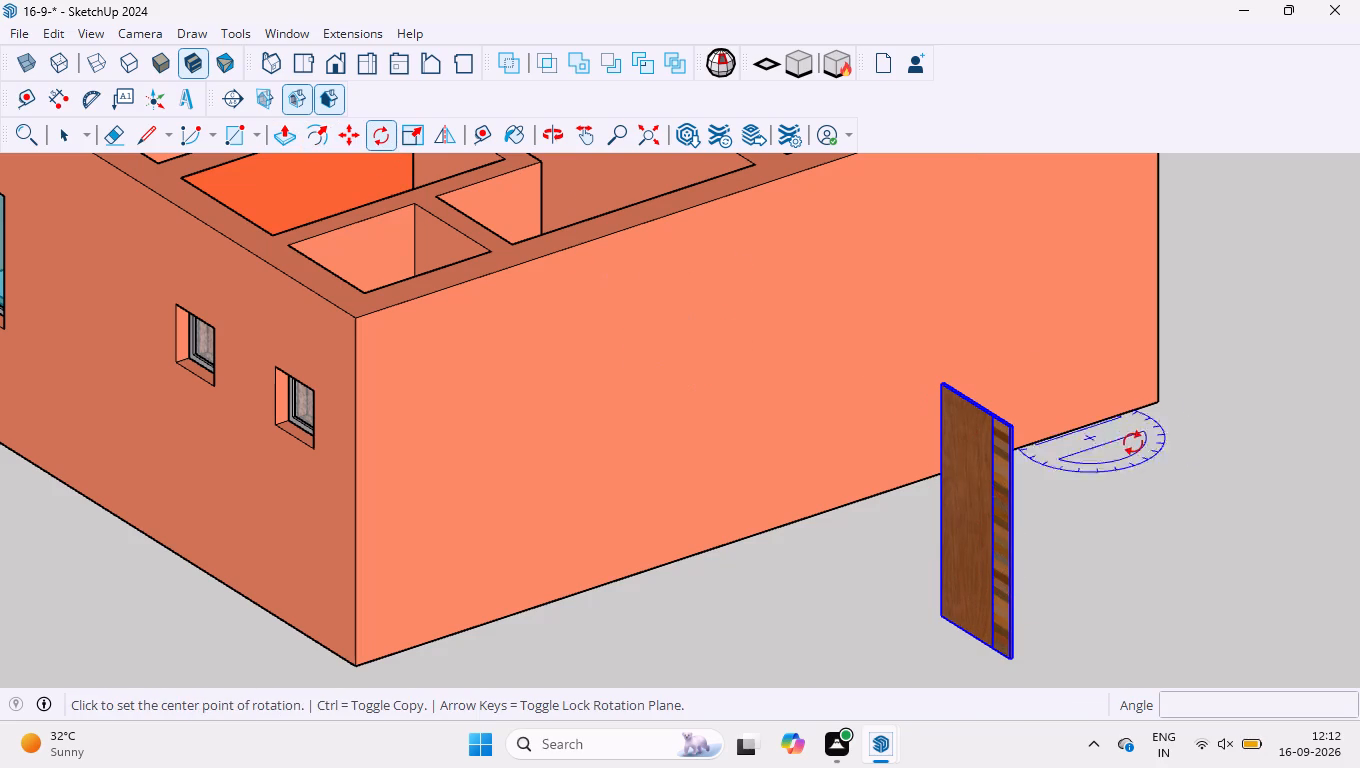
left_click(1018, 428)
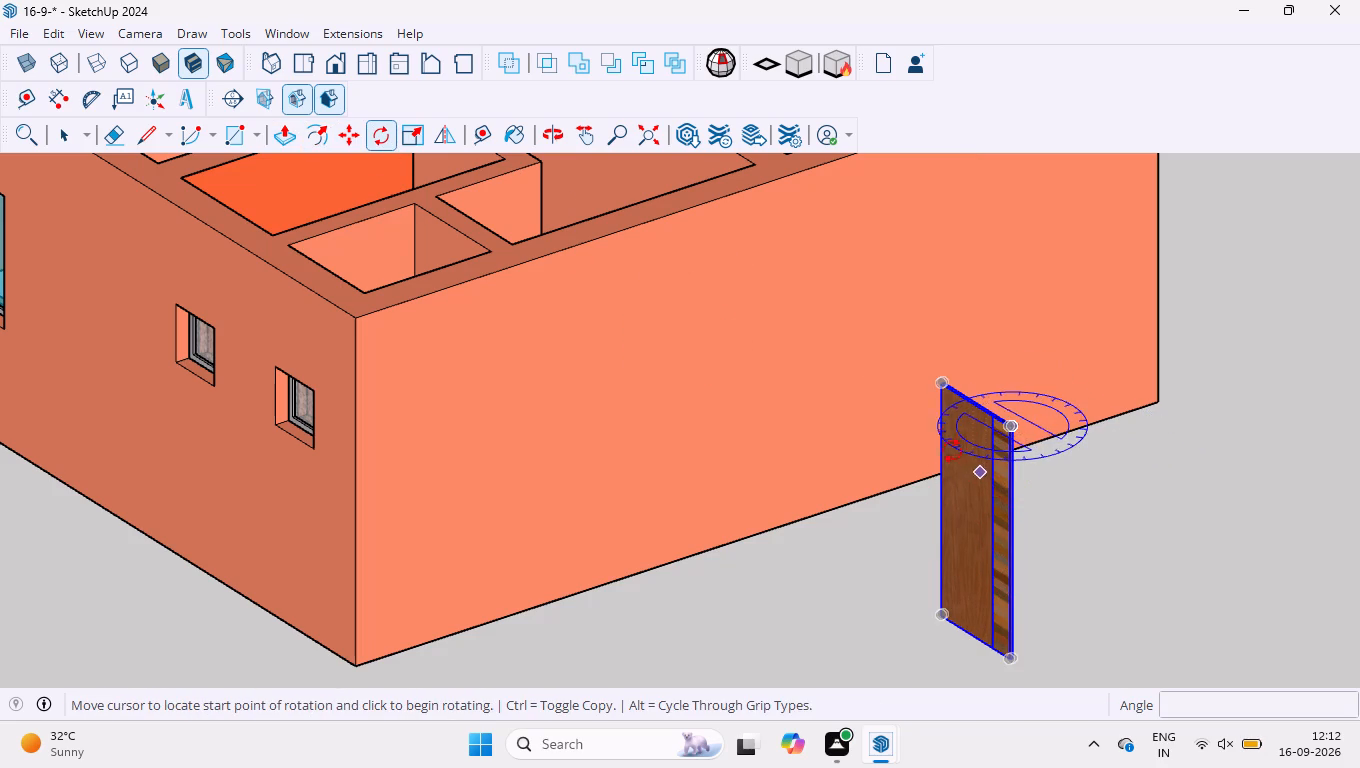
left_click(942, 379)
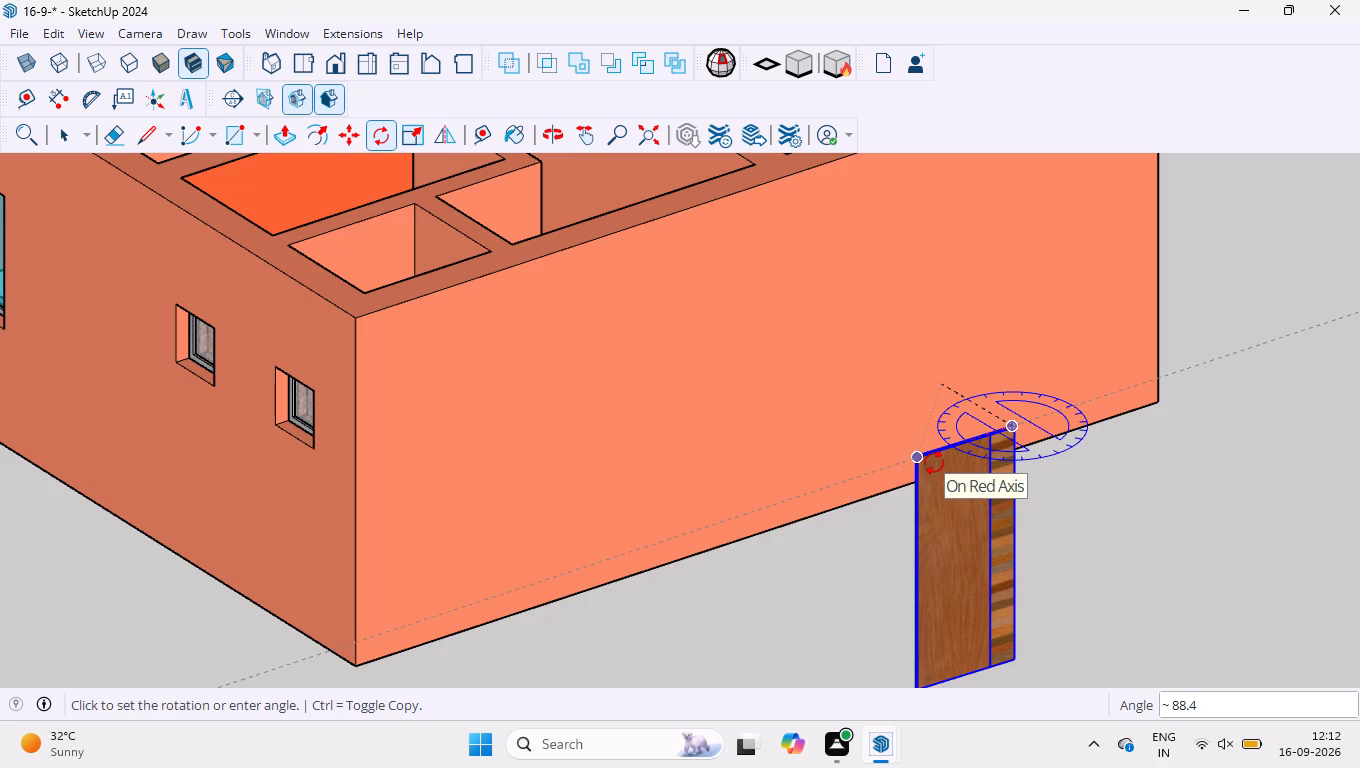
type("90")
key("Return")
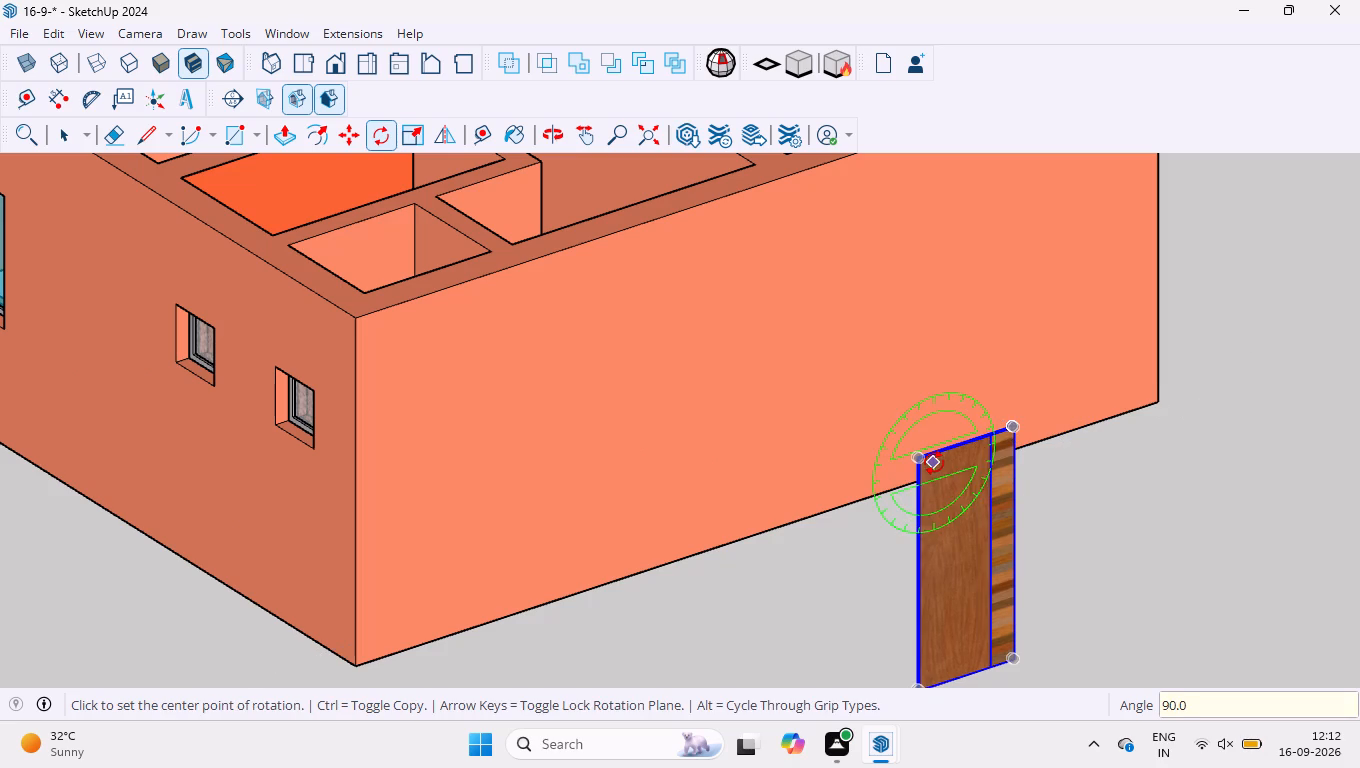
key("space")
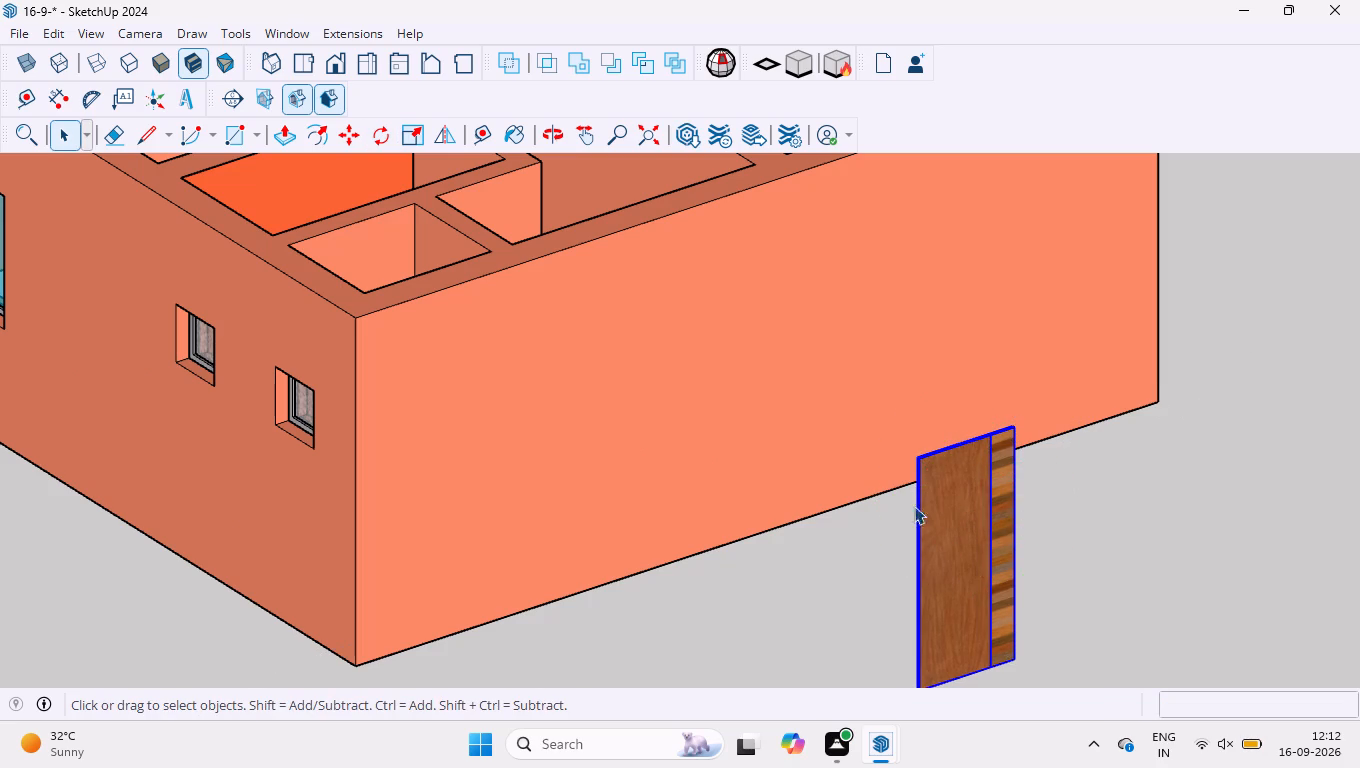
Move the rotated door copy about 7402 mm into the doorway between the two windowed rooms, placing its plain-side bottom edge midpoint against the jamb at floor level.
scroll(924, 461, "down", 3)
scroll(899, 659, "up", 13)
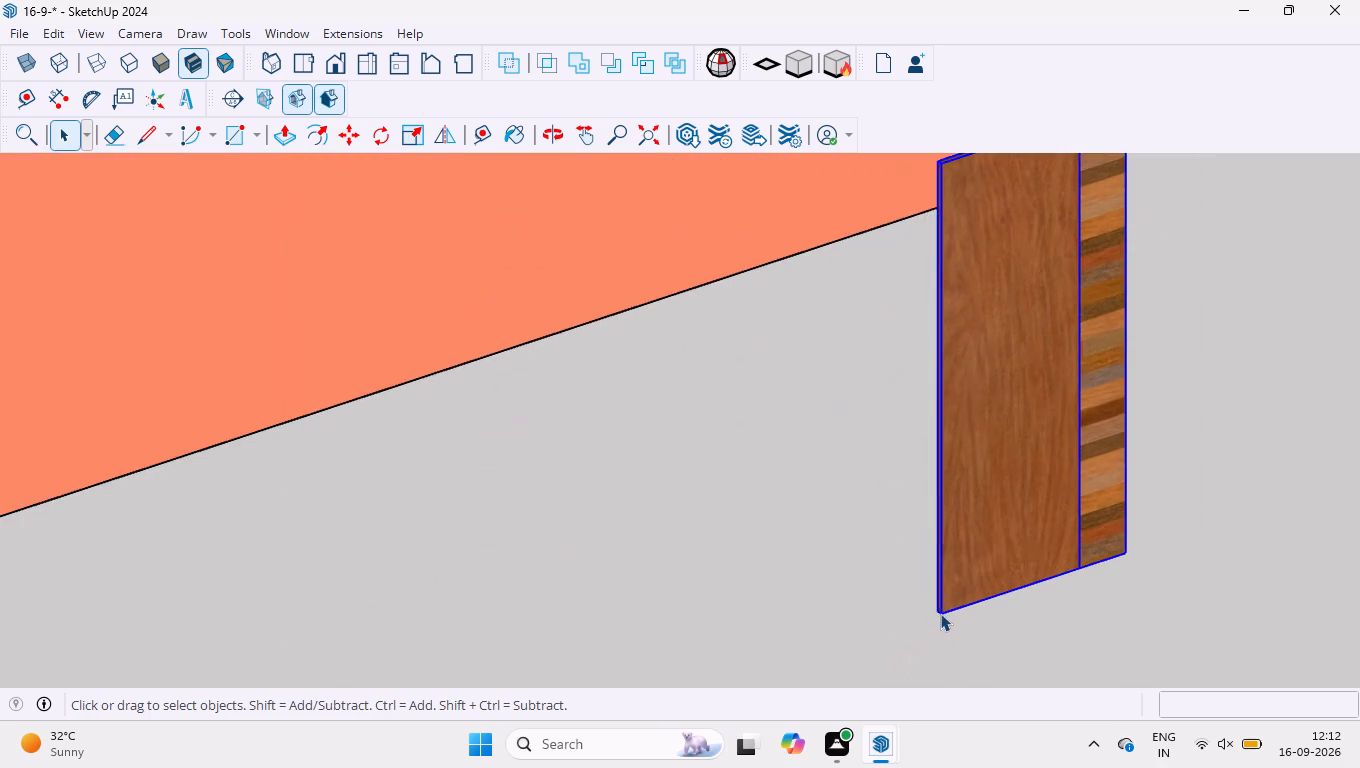
scroll(940, 613, "up", 20)
scroll(940, 613, "up", 6)
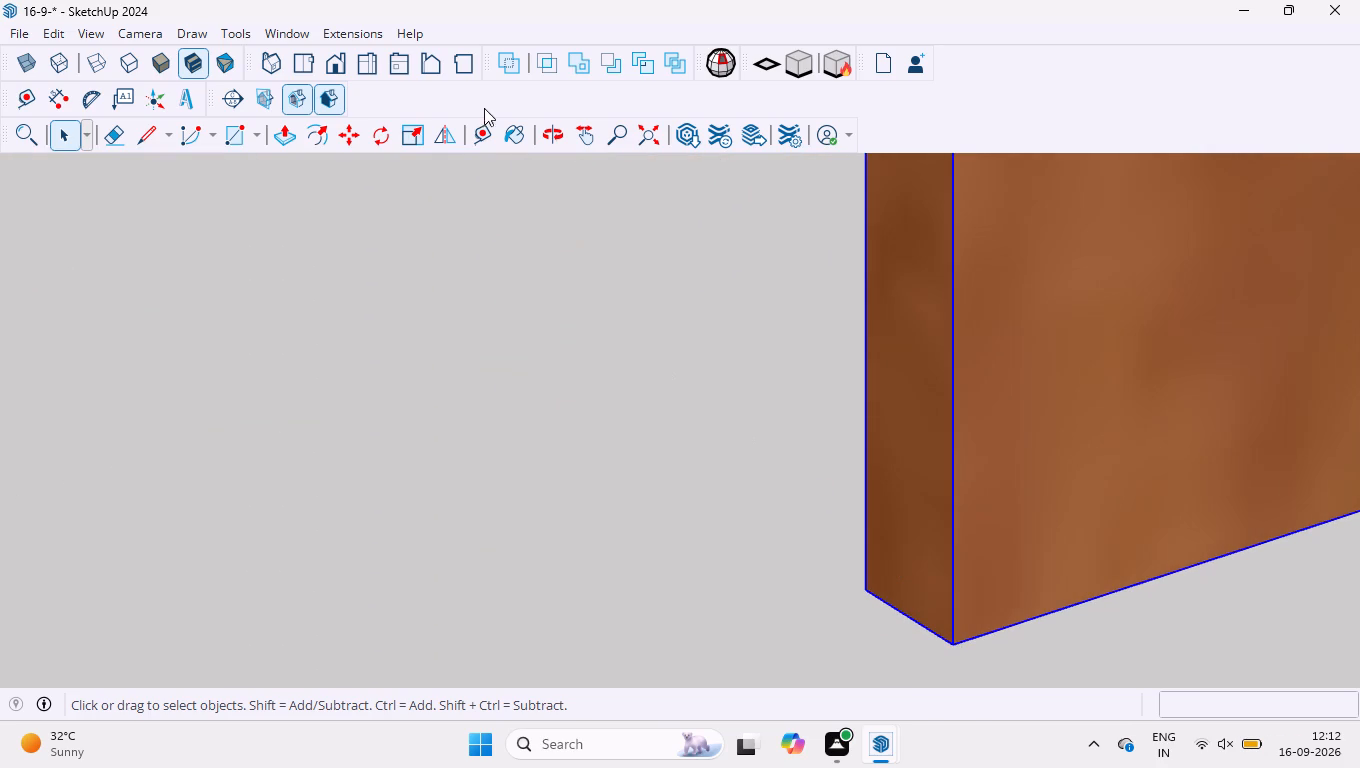
left_click(350, 142)
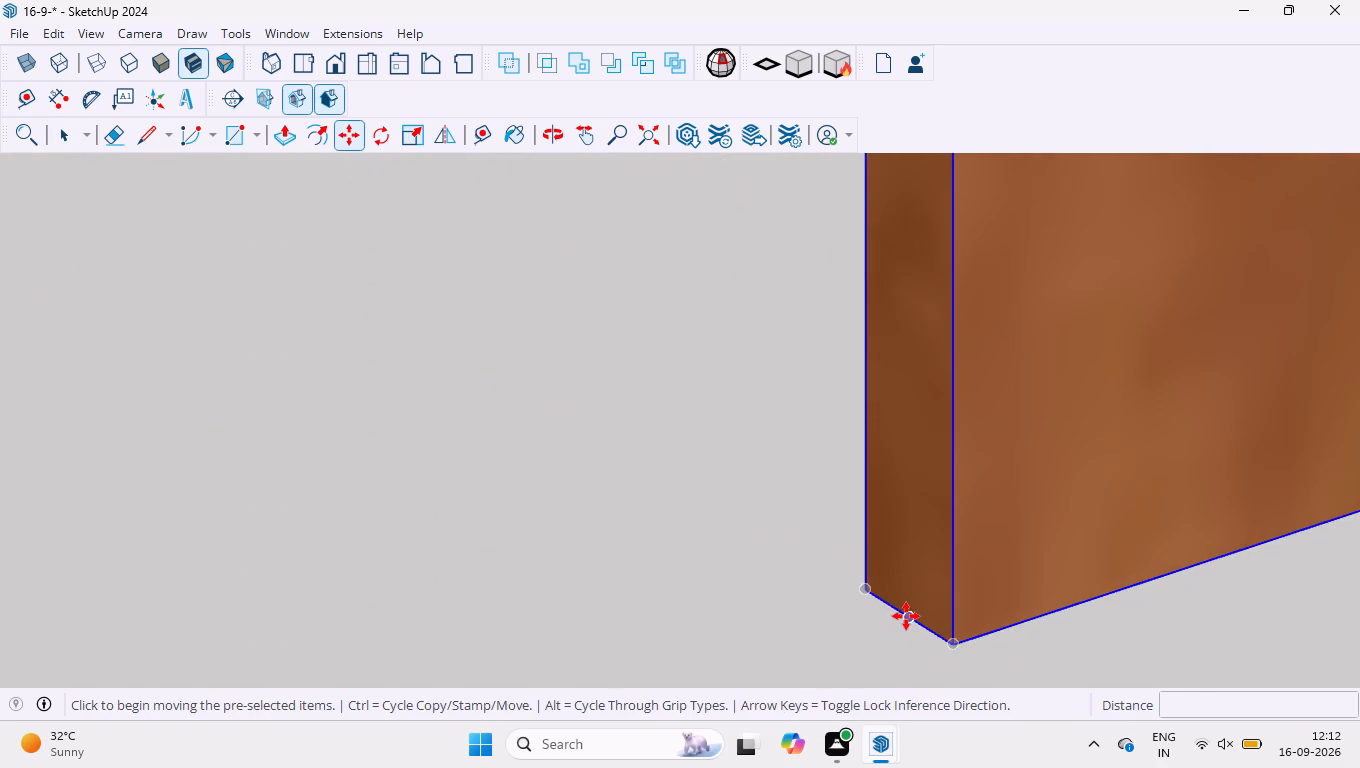
left_click(906, 616)
scroll(891, 505, "down", 20)
scroll(891, 505, "down", 12)
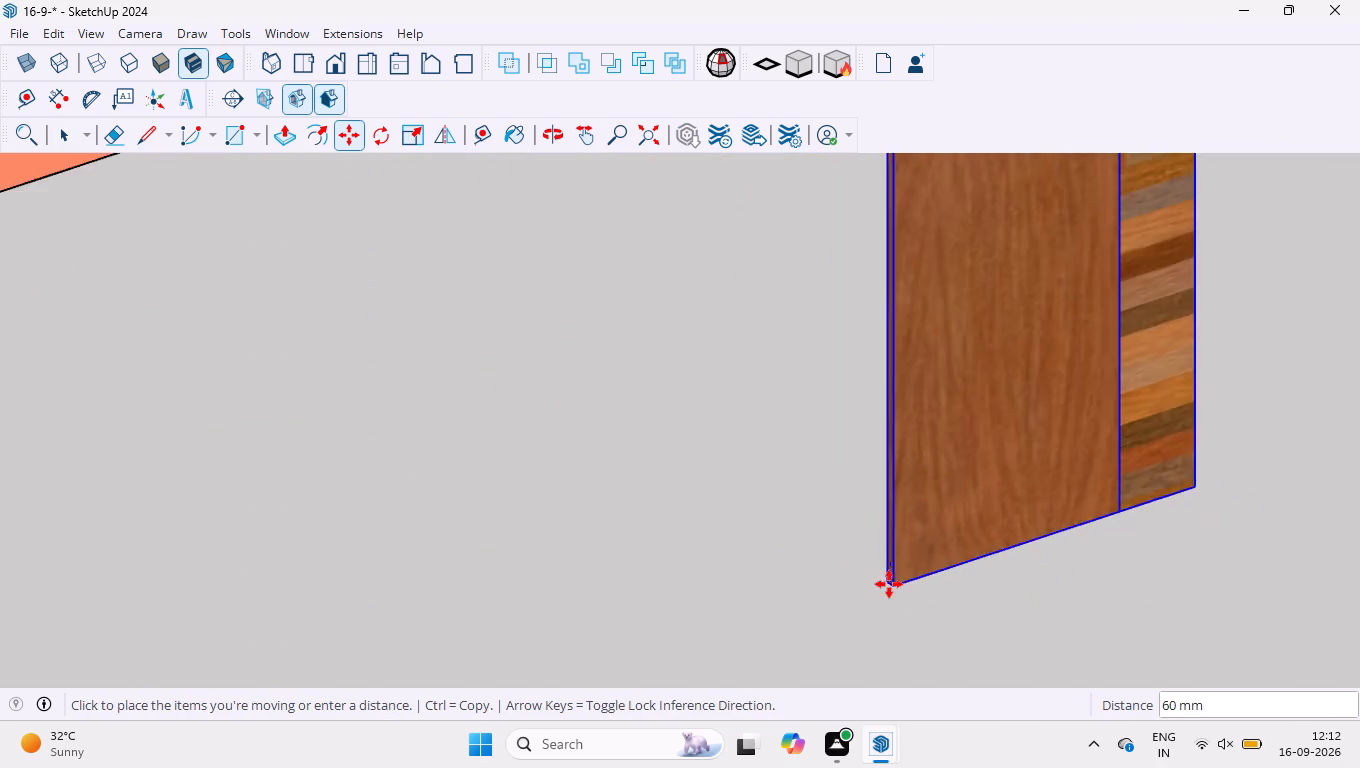
scroll(889, 584, "down", 14)
scroll(653, 274, "up", 8)
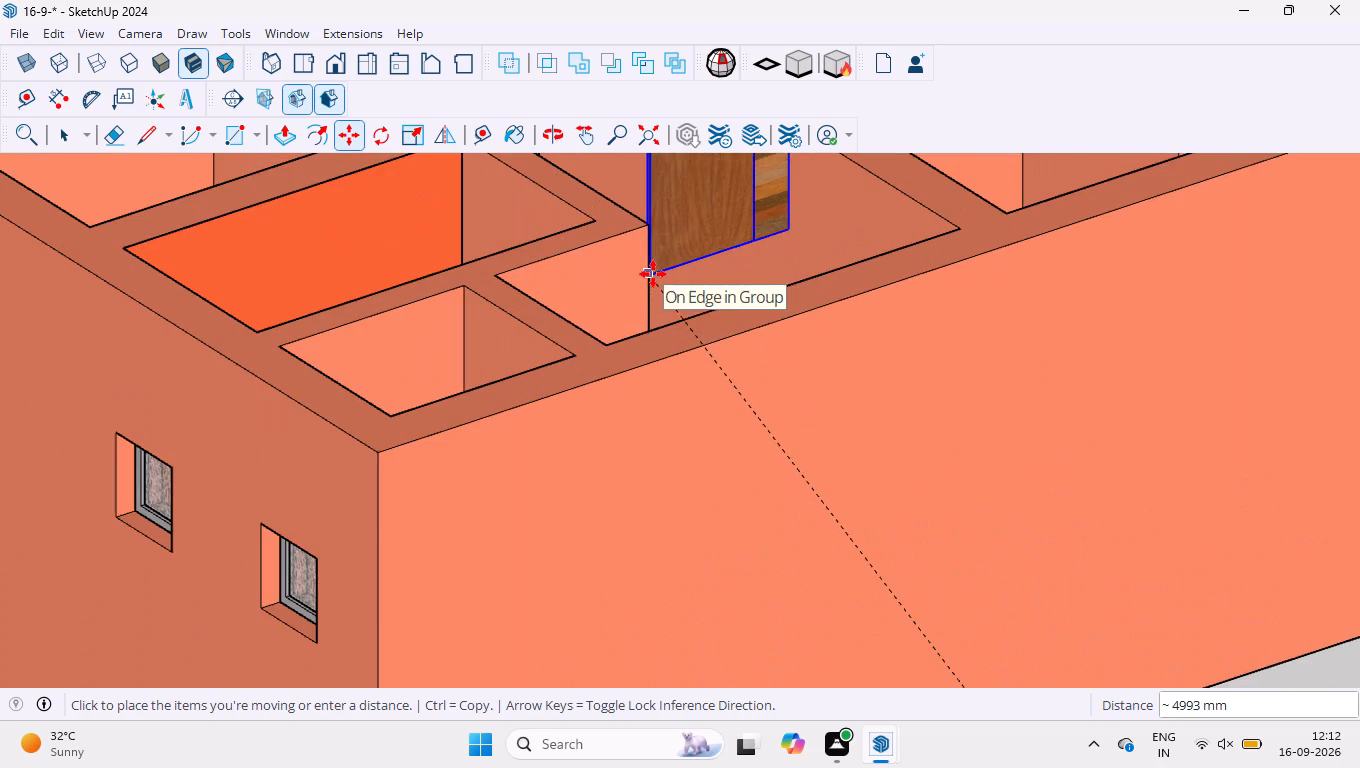
scroll(622, 320, "up", 3)
scroll(506, 298, "down", 1)
middle_click_drag(504, 334, 456, 513)
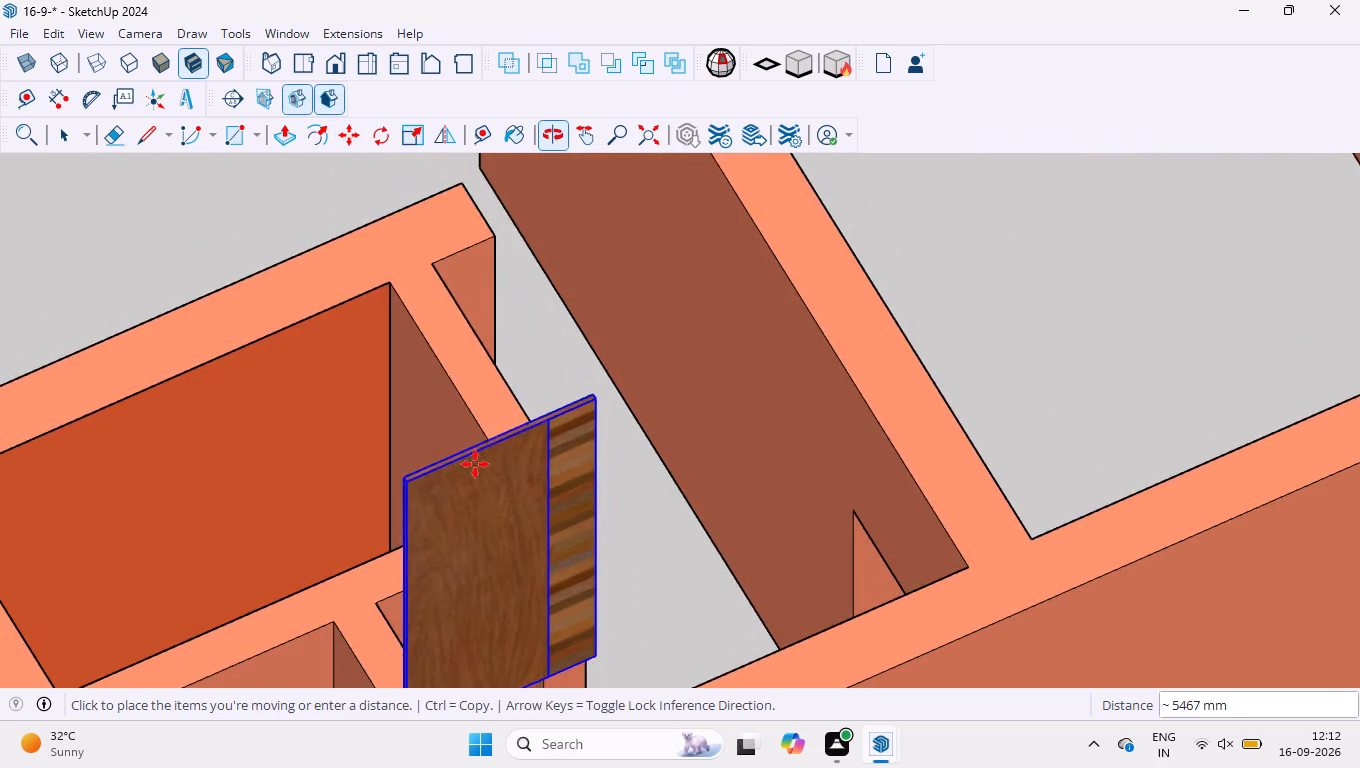
scroll(496, 301, "down", 10)
scroll(526, 455, "up", 3)
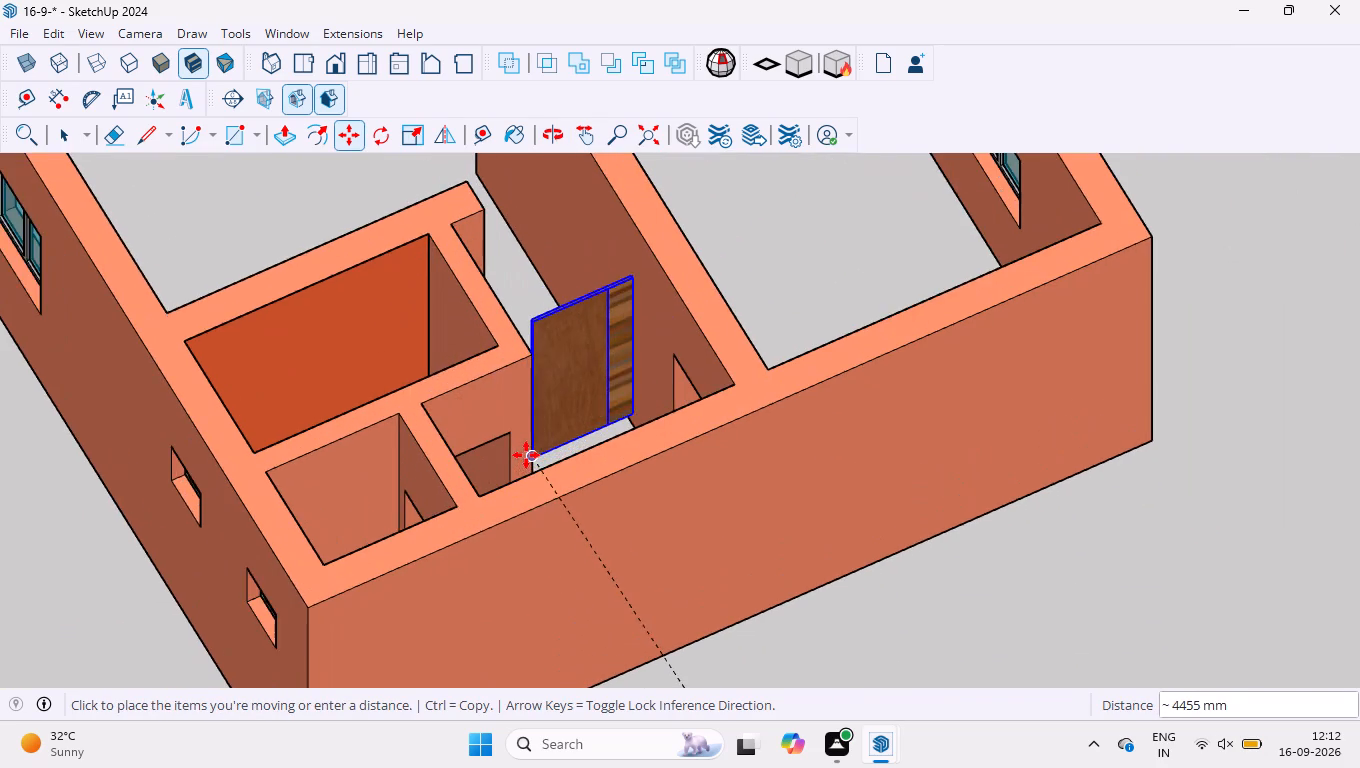
scroll(526, 455, "down", 5)
middle_click_drag(581, 681, 552, 451)
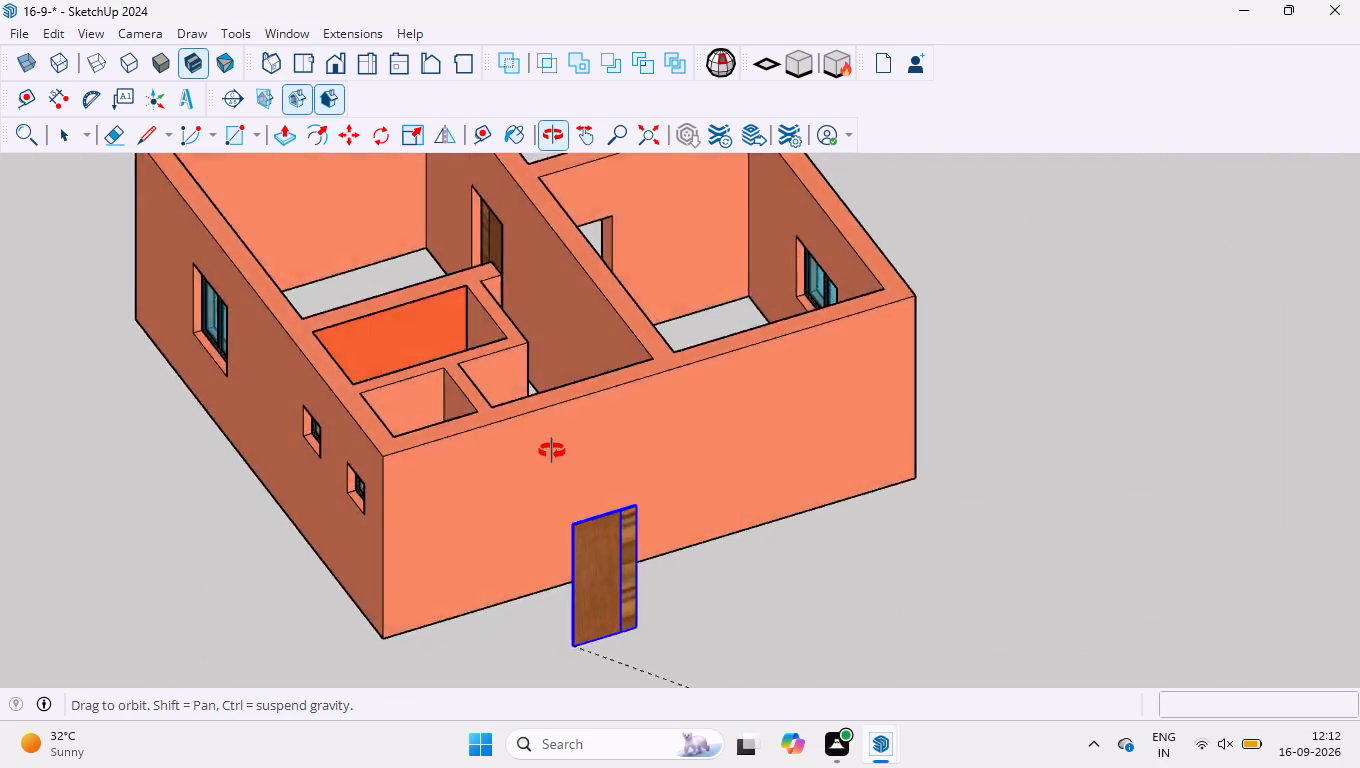
middle_click_drag(552, 451, 567, 161)
scroll(517, 448, "up", 5)
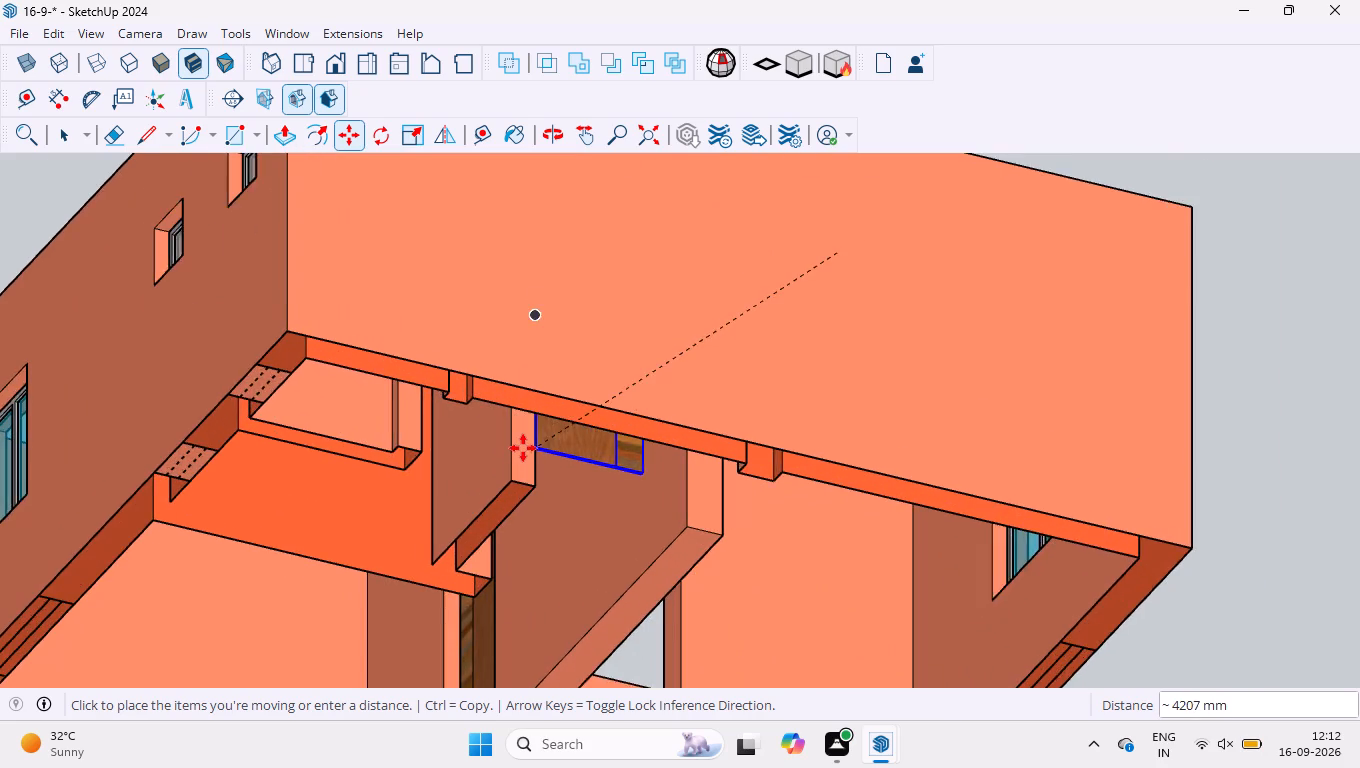
scroll(523, 448, "up", 5)
scroll(527, 476, "down", 2)
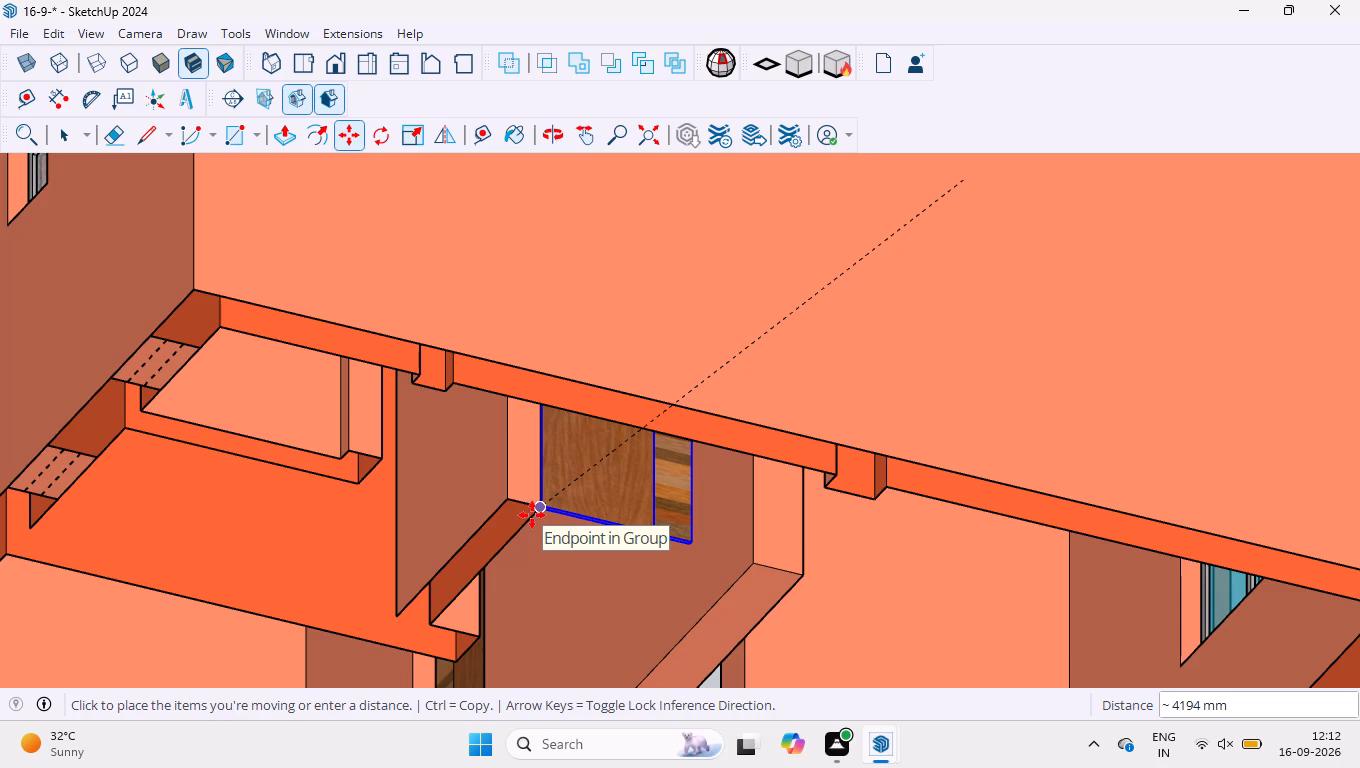
scroll(532, 515, "down", 4)
scroll(669, 500, "down", 11)
scroll(804, 376, "down", 1)
middle_click_drag(804, 375, 685, 748)
scroll(803, 308, "up", 1)
scroll(767, 348, "down", 1)
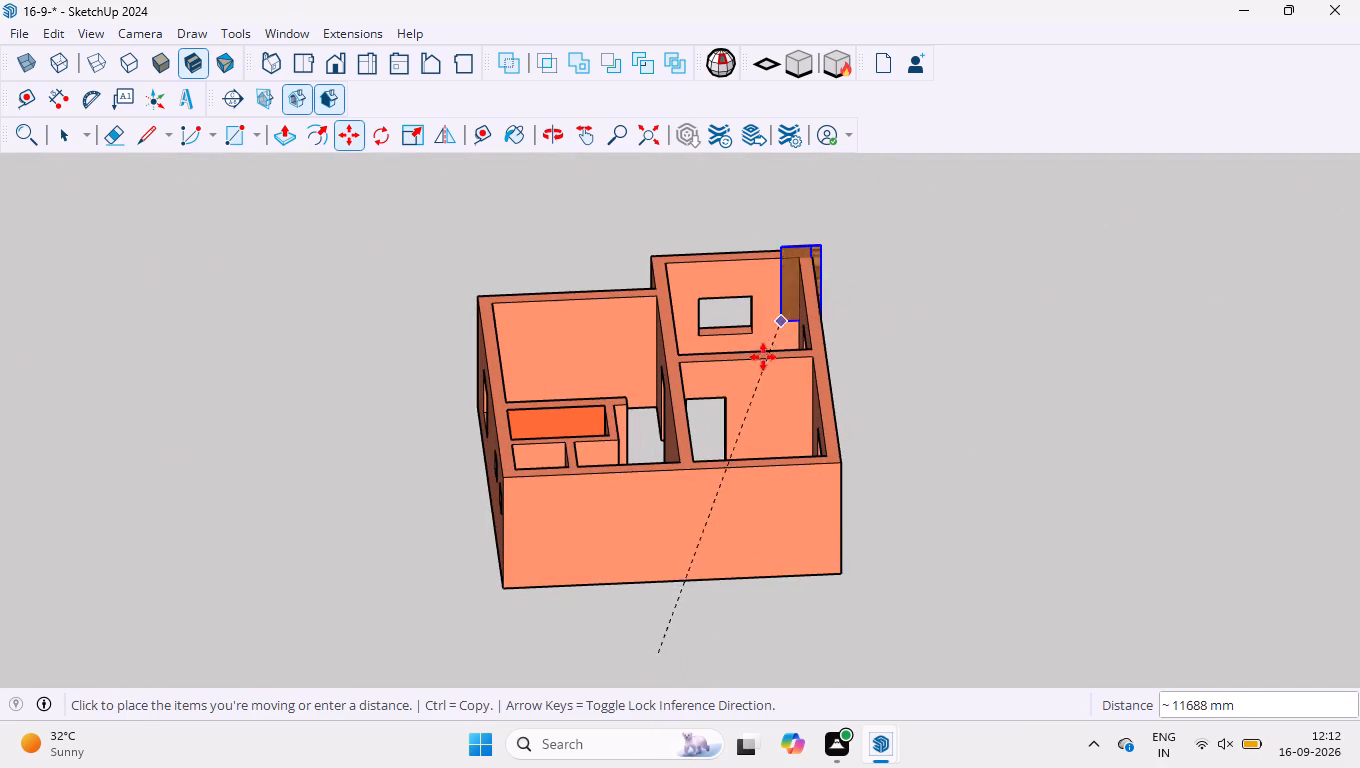
scroll(715, 436, "up", 9)
middle_click_drag(778, 448, 741, 501)
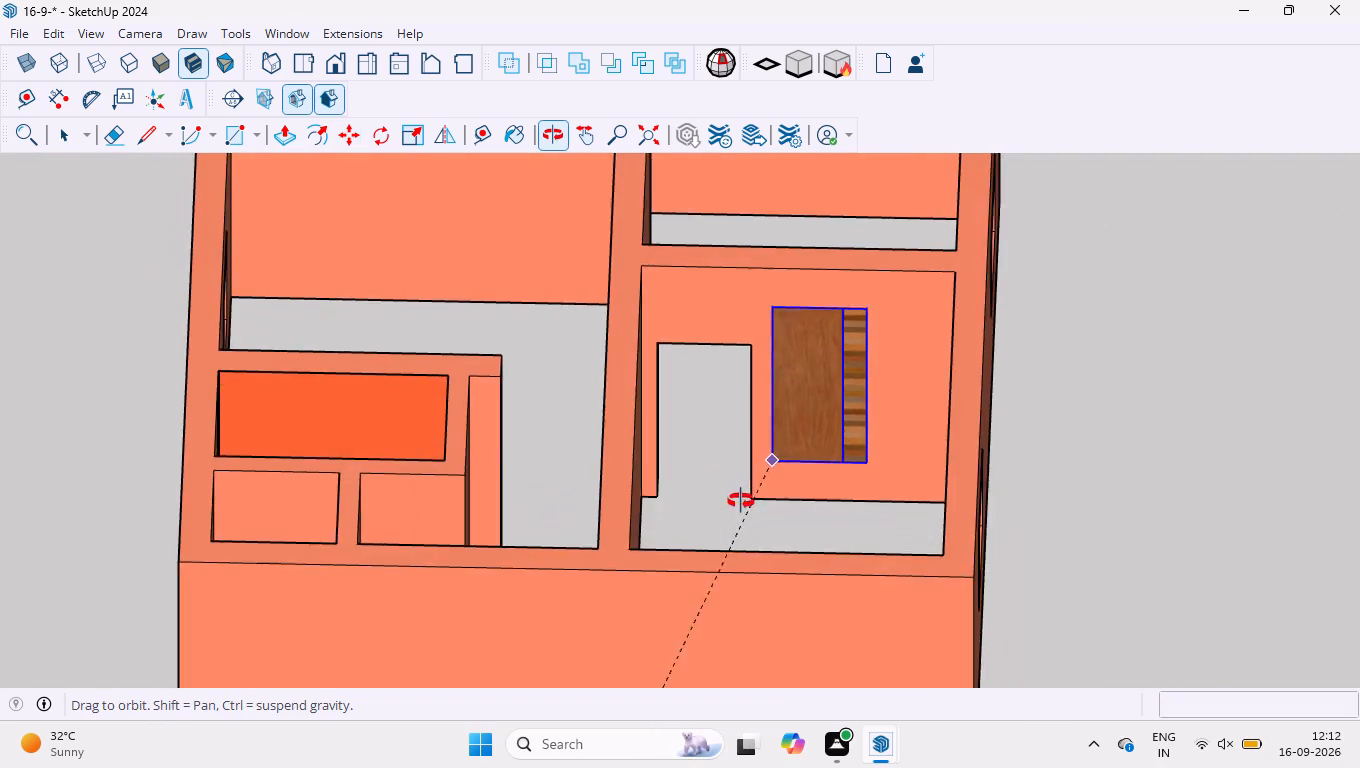
middle_click_drag(741, 501, 630, 555)
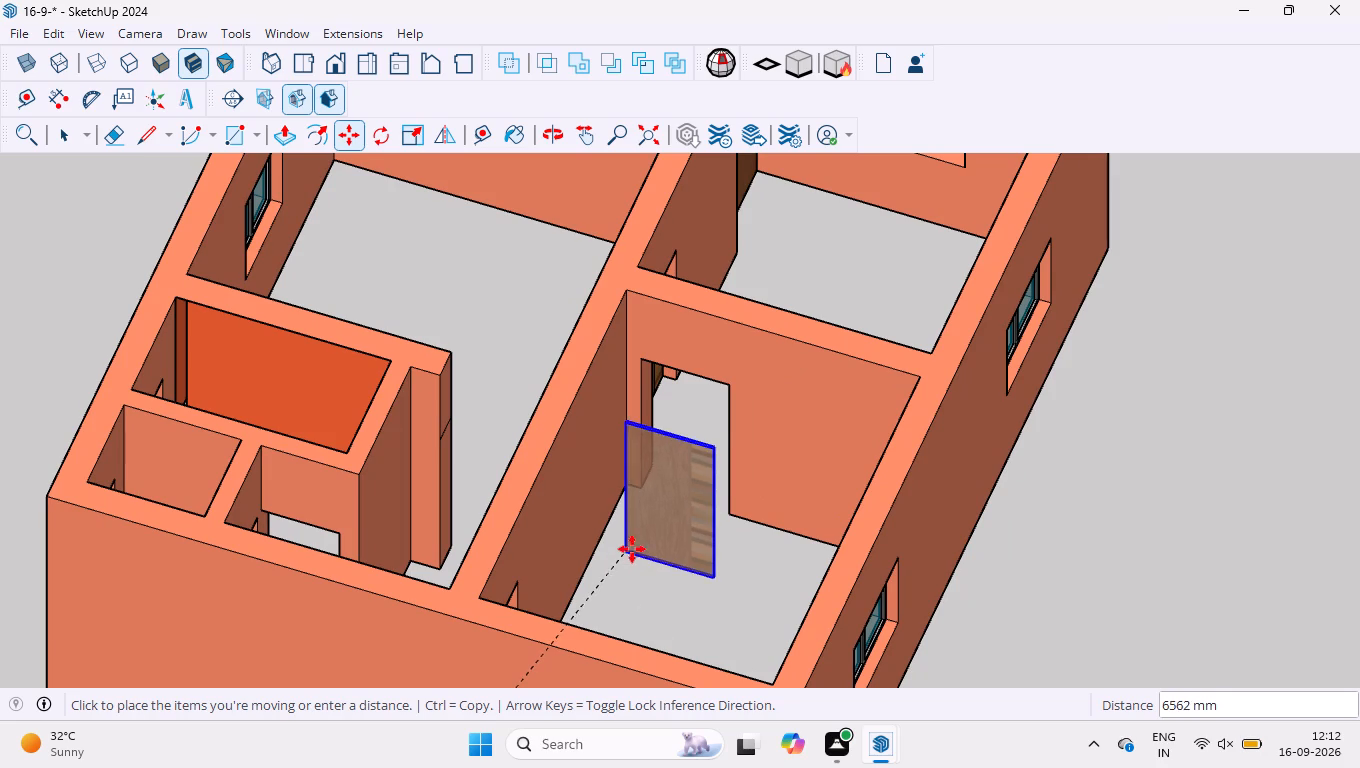
scroll(700, 451, "up", 3)
scroll(609, 483, "up", 15)
scroll(636, 582, "up", 4)
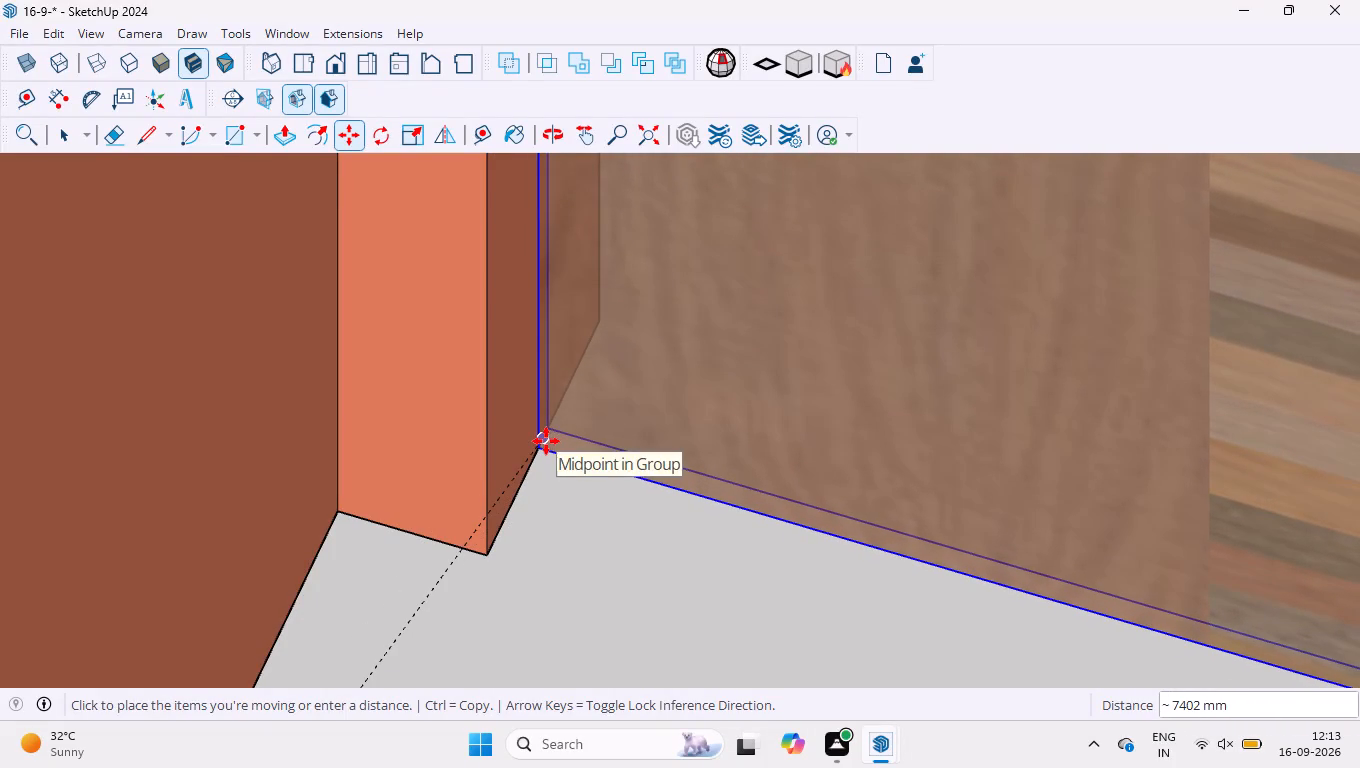
left_click(546, 441)
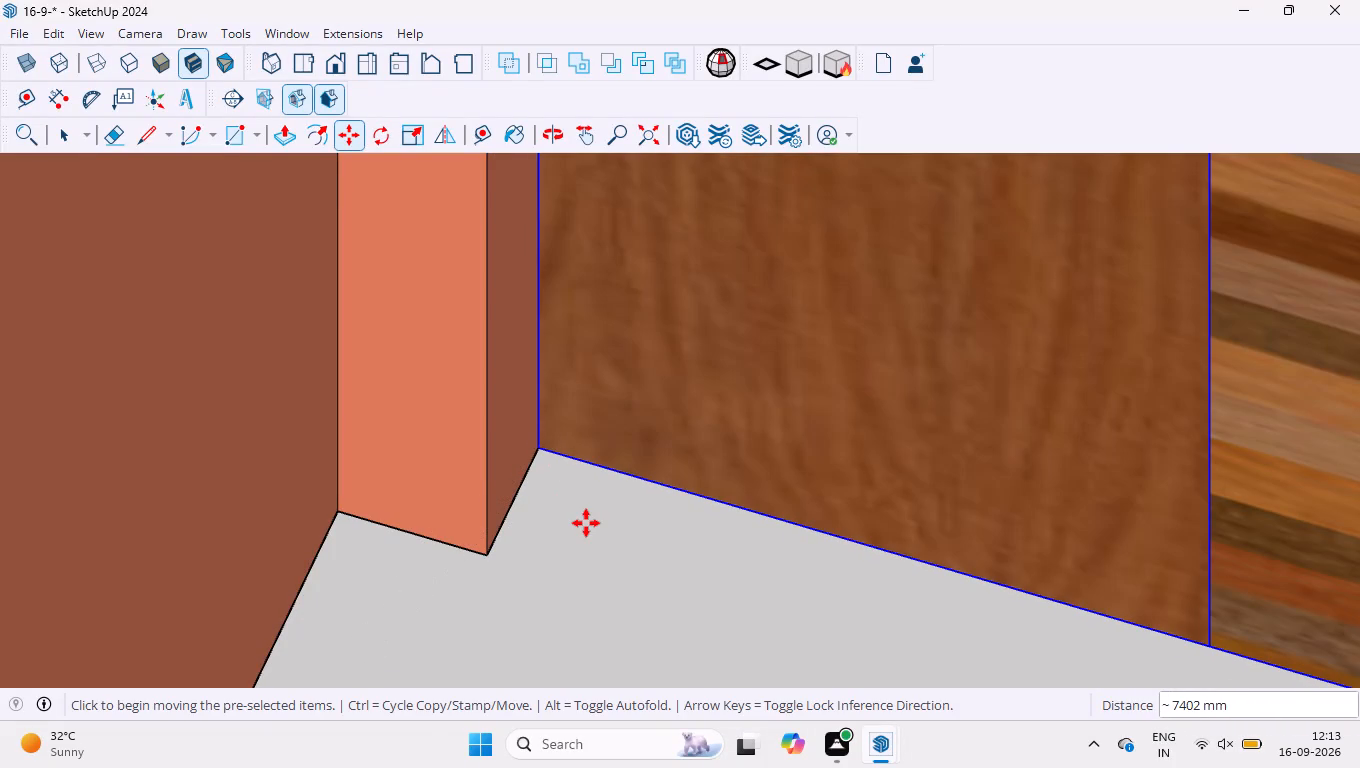
key("space")
scroll(586, 523, "down", 20)
scroll(586, 523, "down", 4)
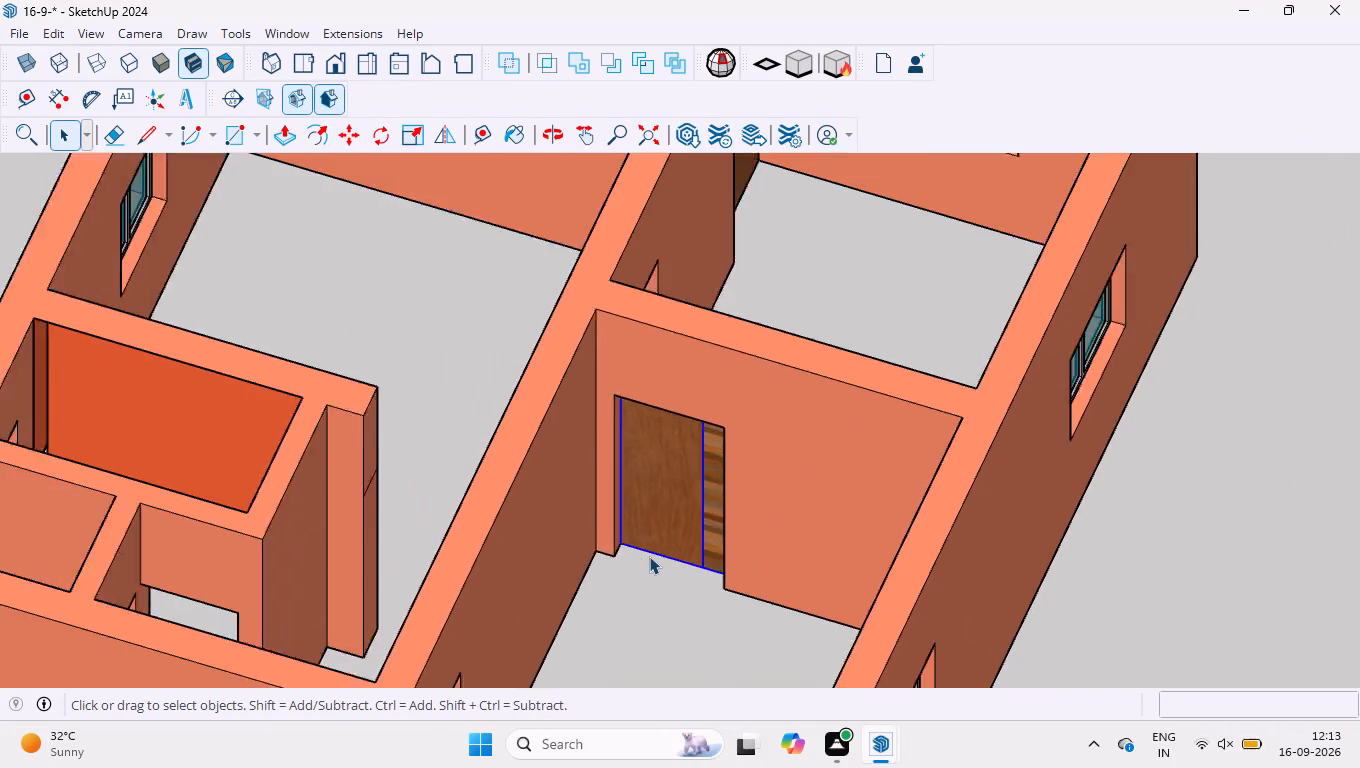
scroll(649, 556, "down", 5)
left_click(1068, 616)
Measure the top width of the empty doorway opening in the long interior wall beside the small rooms.
scroll(1007, 572, "down", 2)
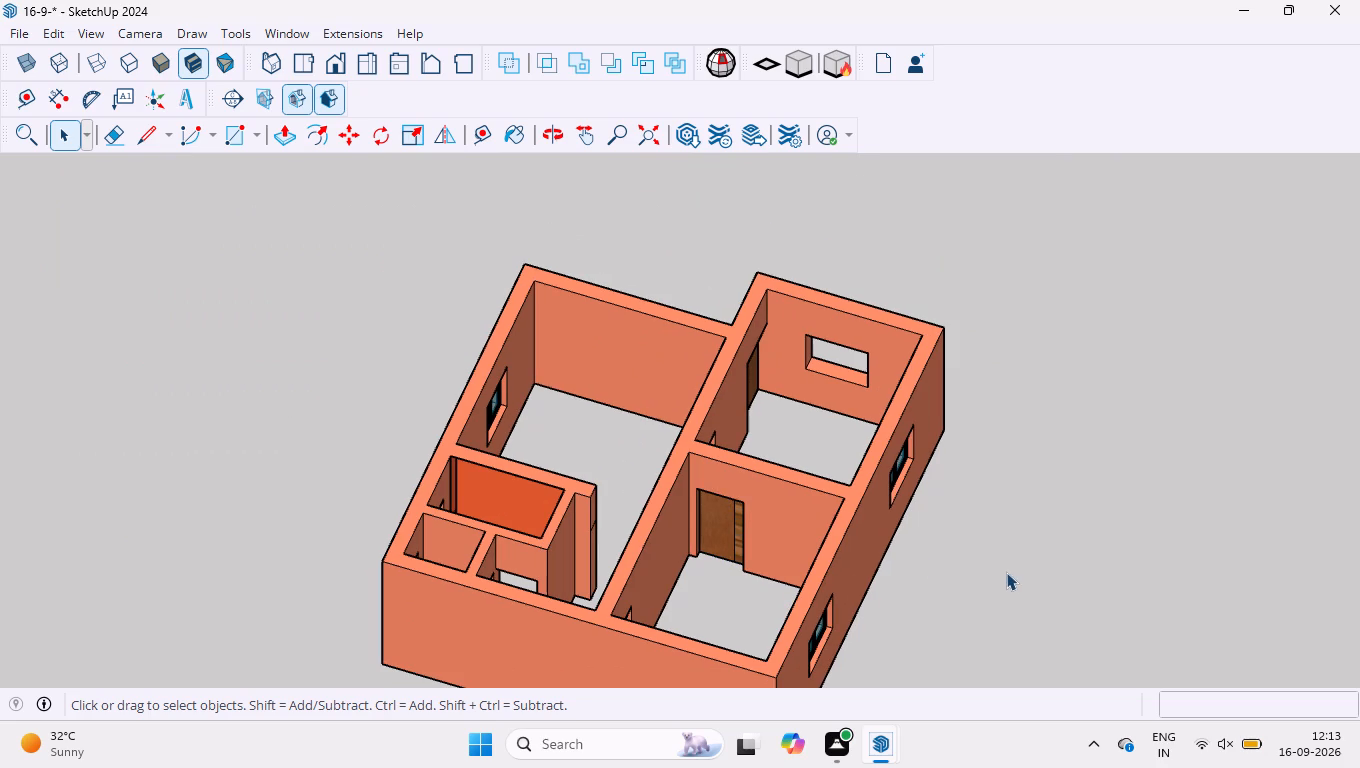
middle_click_drag(597, 423, 1120, 464)
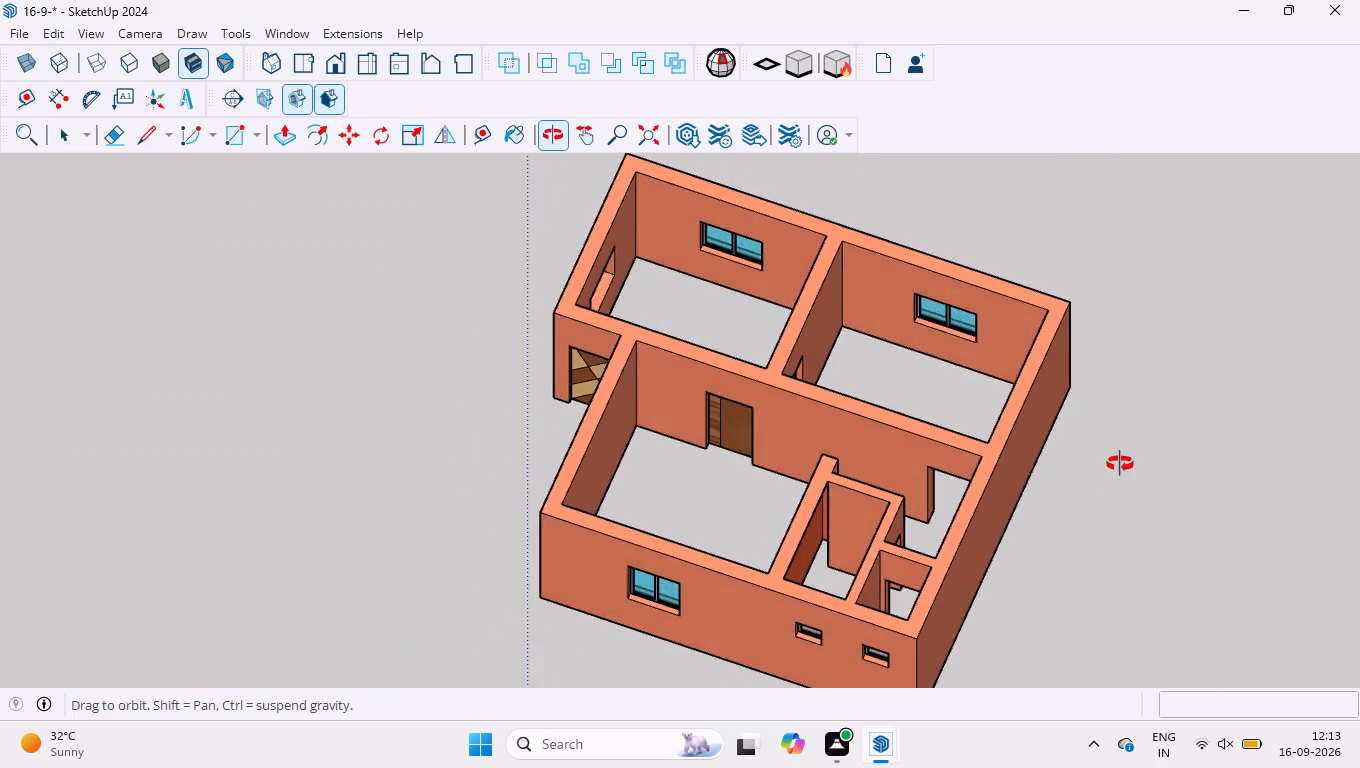
middle_click_drag(1120, 464, 1128, 385)
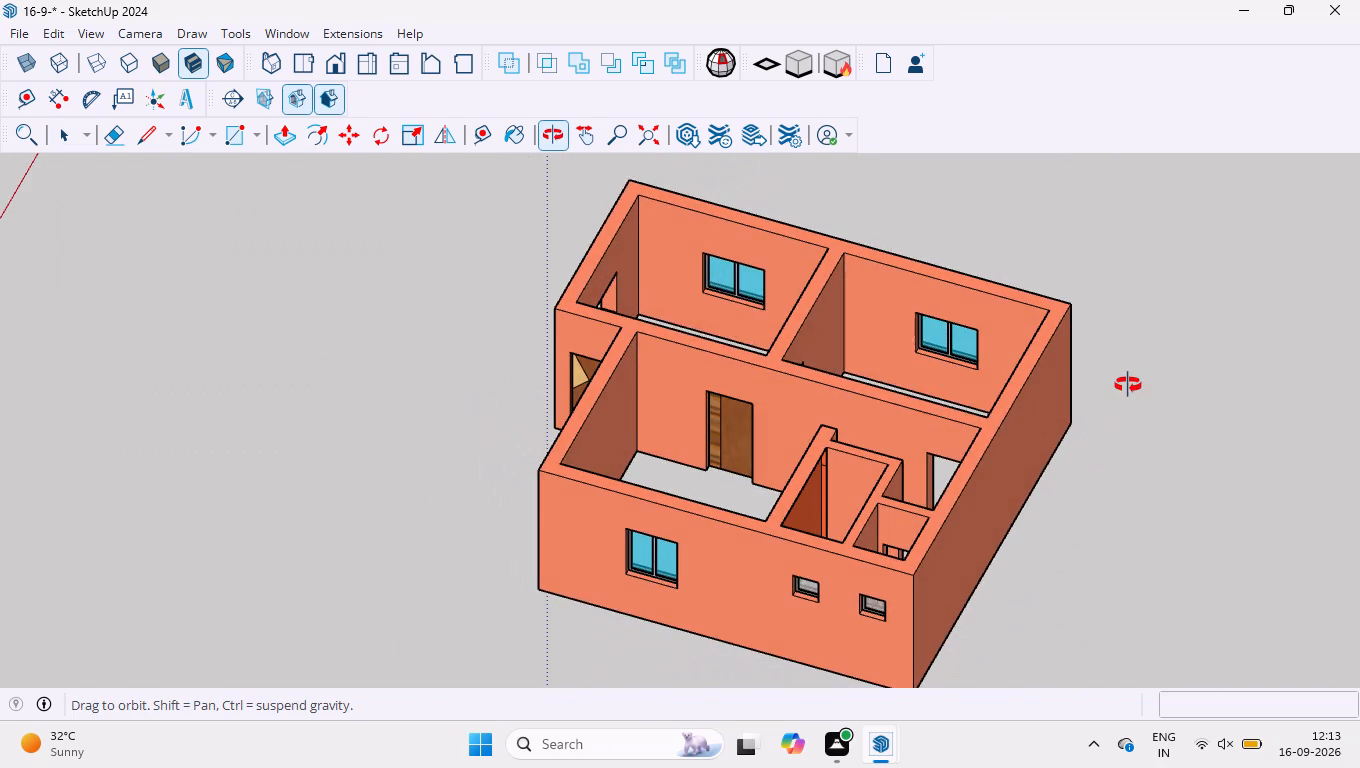
middle_click_drag(1128, 385, 1128, 356)
scroll(785, 468, "up", 1)
middle_click_drag(733, 505, 764, 520)
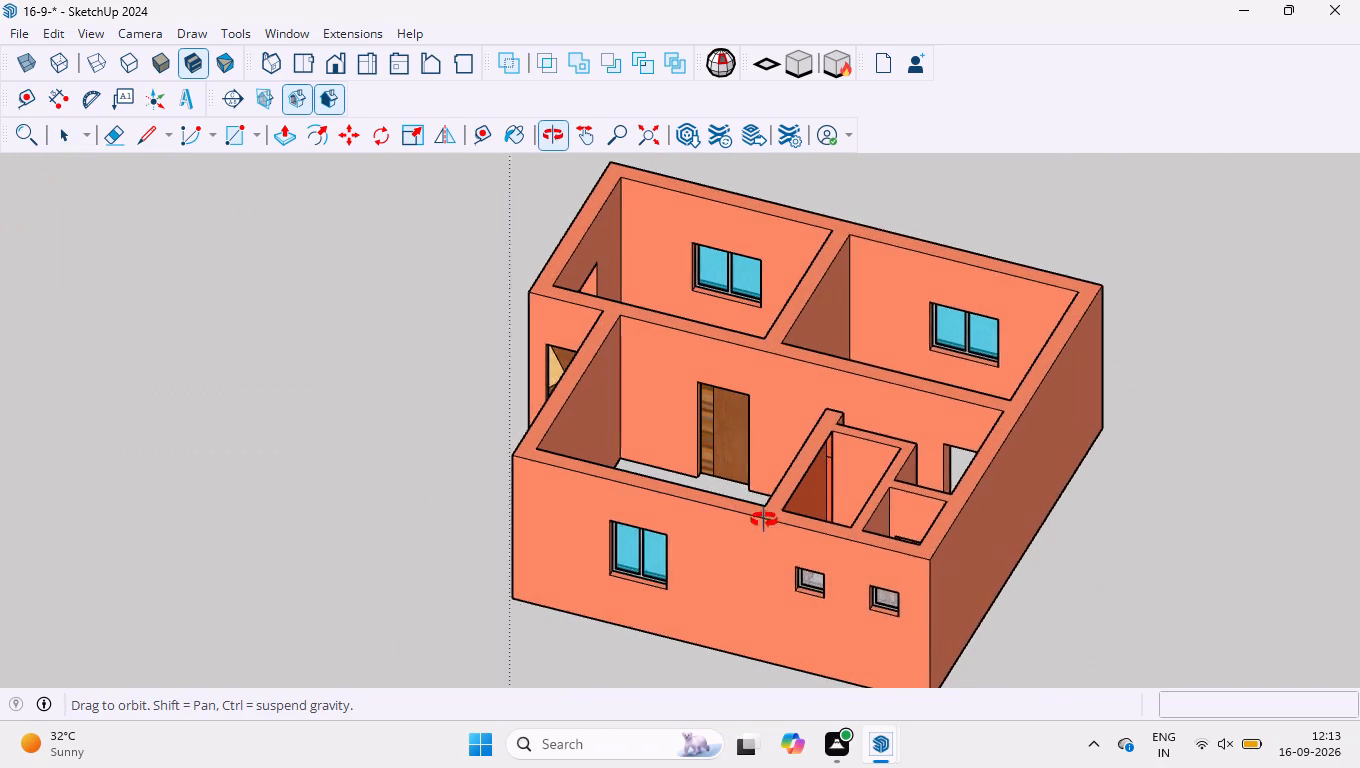
middle_click_drag(764, 520, 923, 529)
scroll(1001, 367, "up", 7)
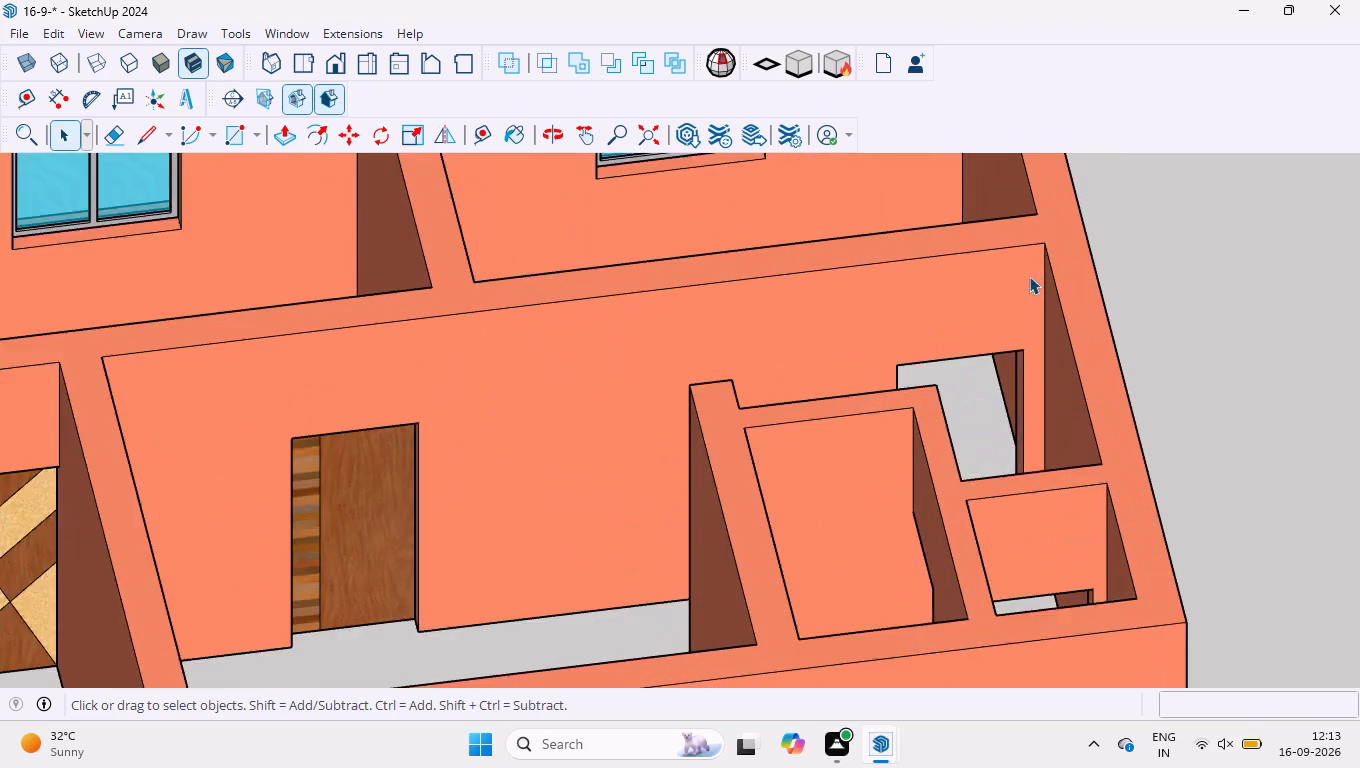
scroll(1029, 276, "up", 9)
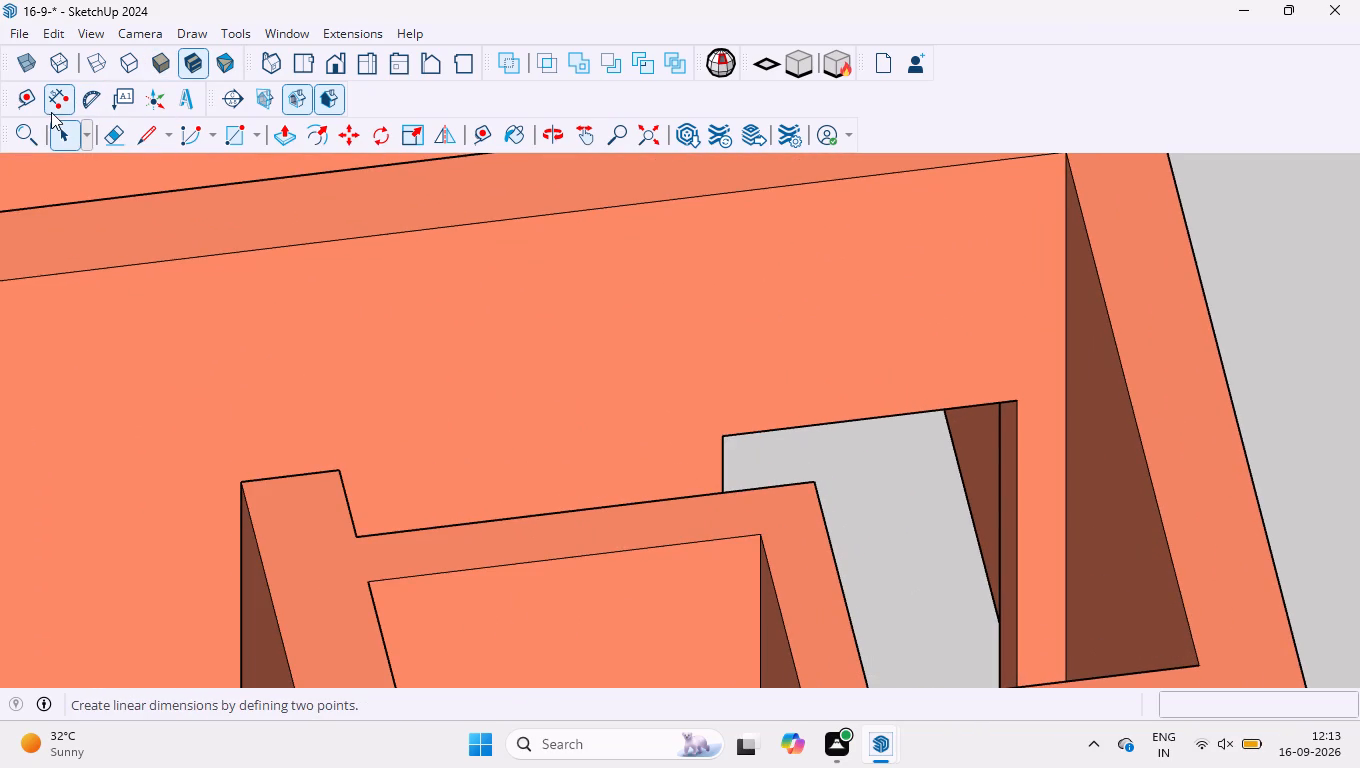
left_click(50, 110)
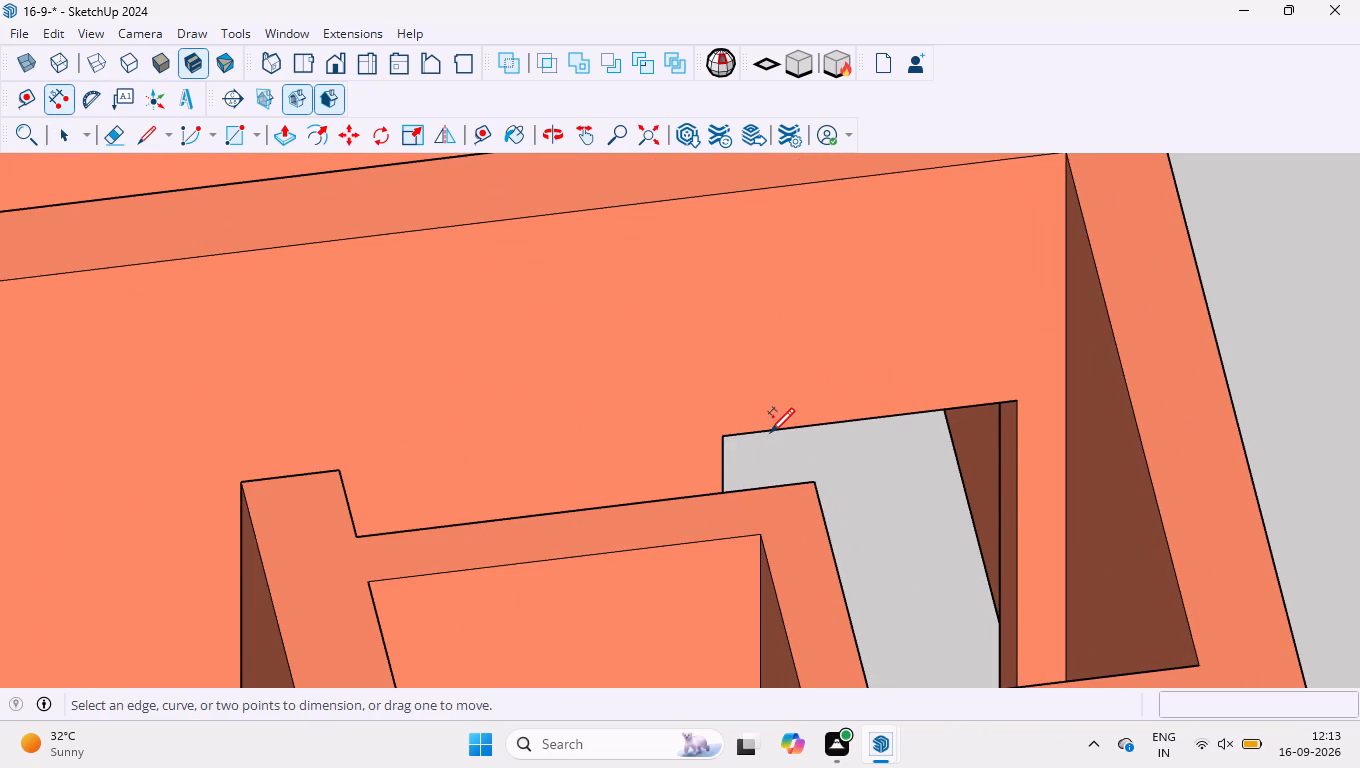
left_click(770, 431)
left_click(775, 430)
left_click(724, 432)
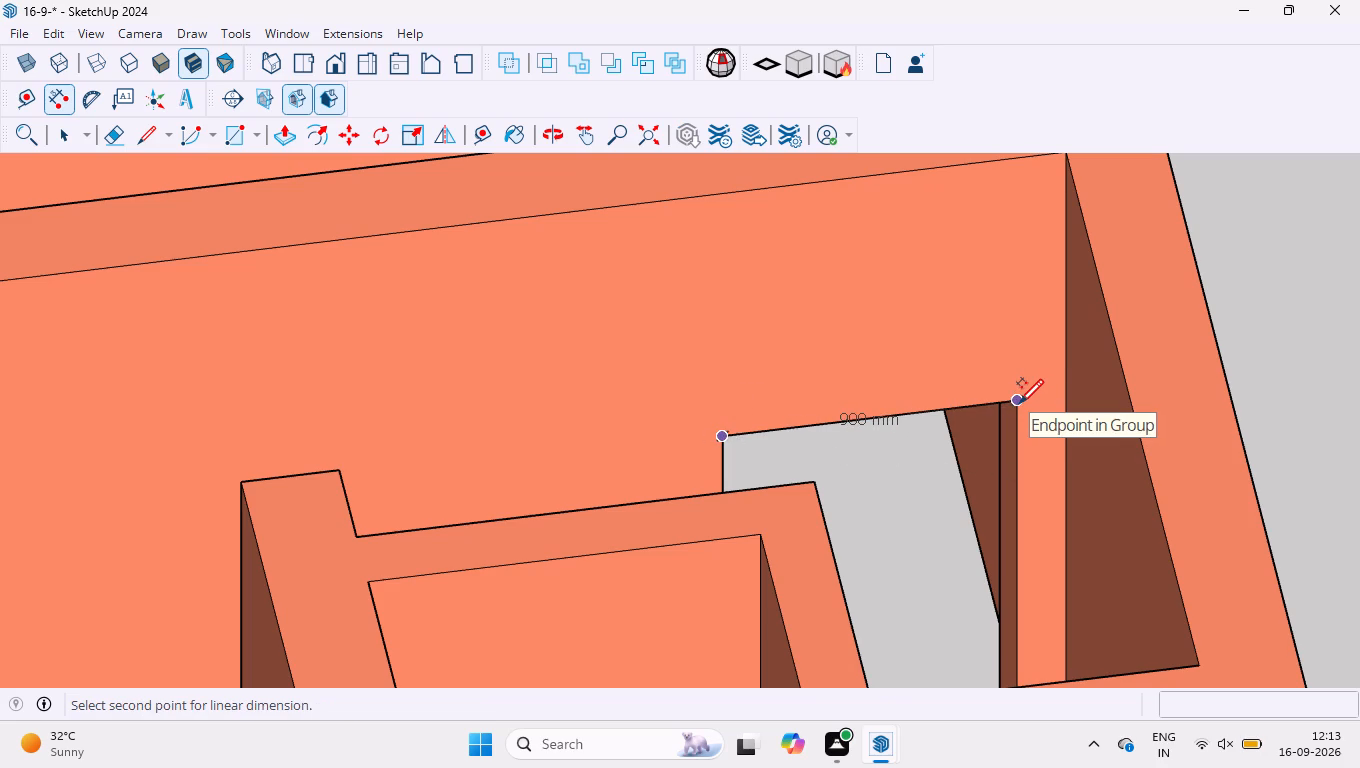
scroll(1001, 402, "down", 4)
key("space")
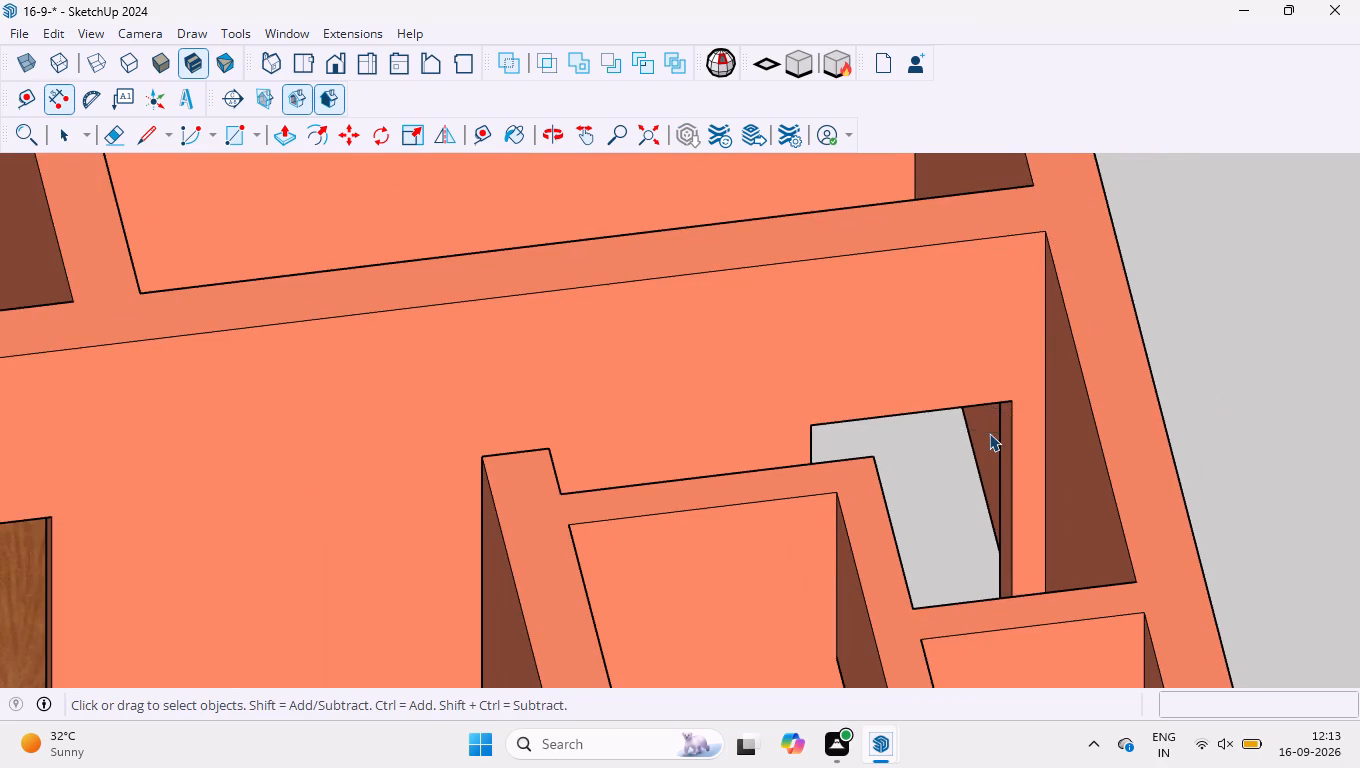
Open the strip-patterned door group fitted in the large room's long interior wall for editing.
scroll(989, 433, "down", 9)
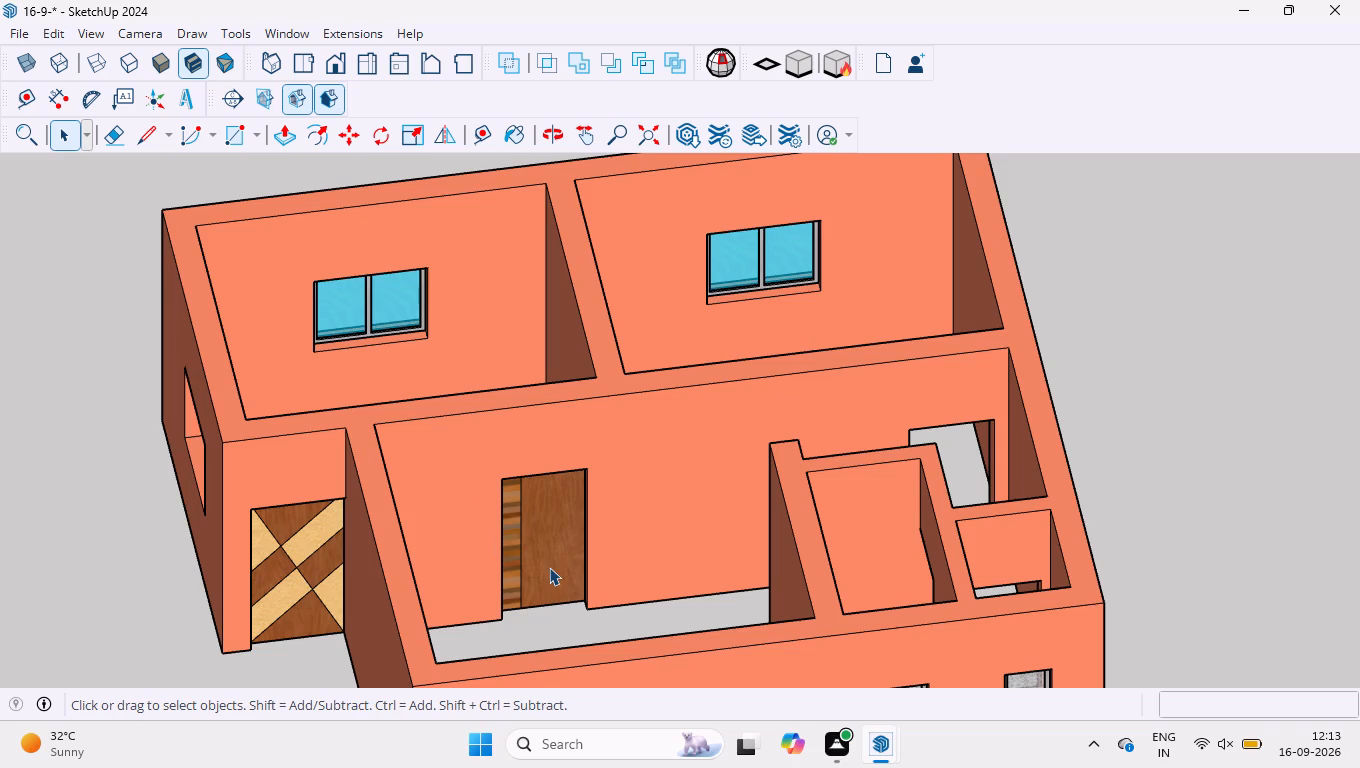
left_click(545, 563)
double_click(545, 563)
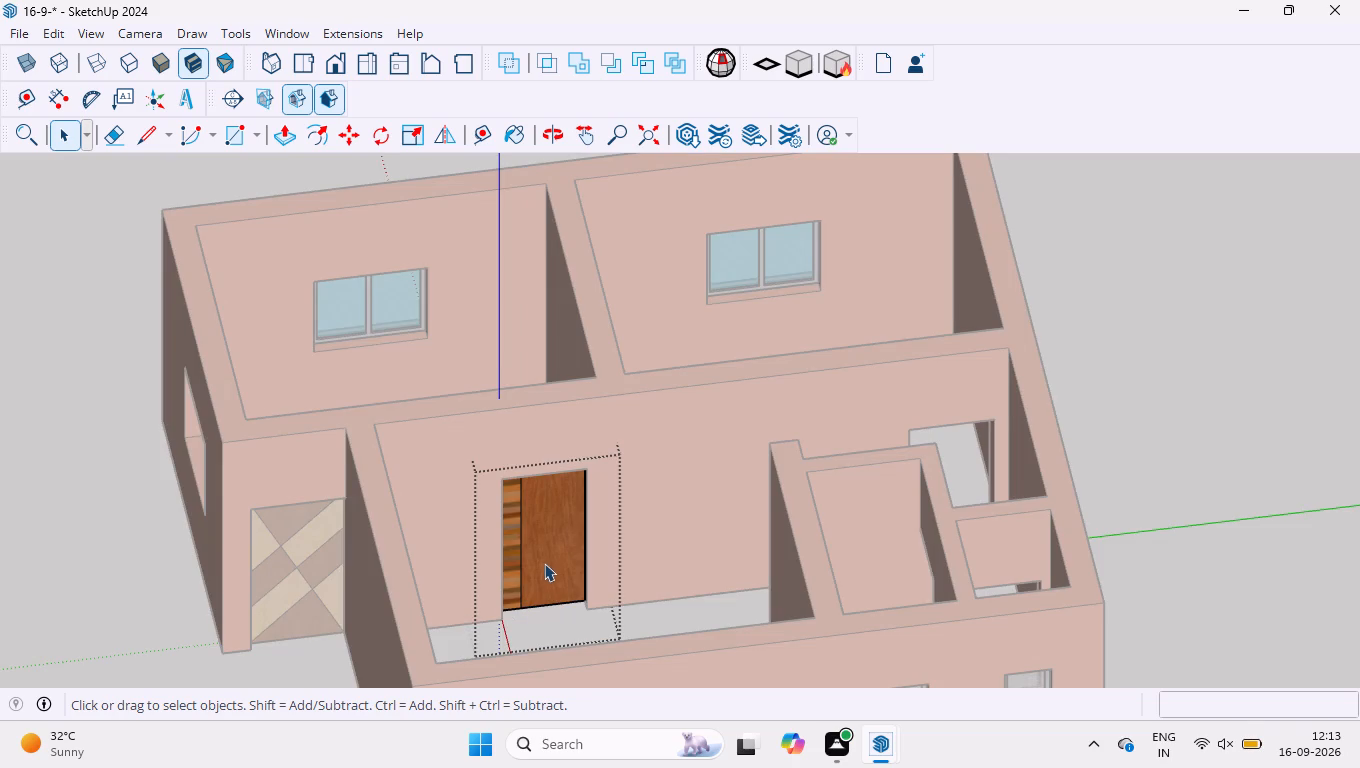
scroll(558, 595, "up", 1)
middle_click_drag(646, 590, 429, 625)
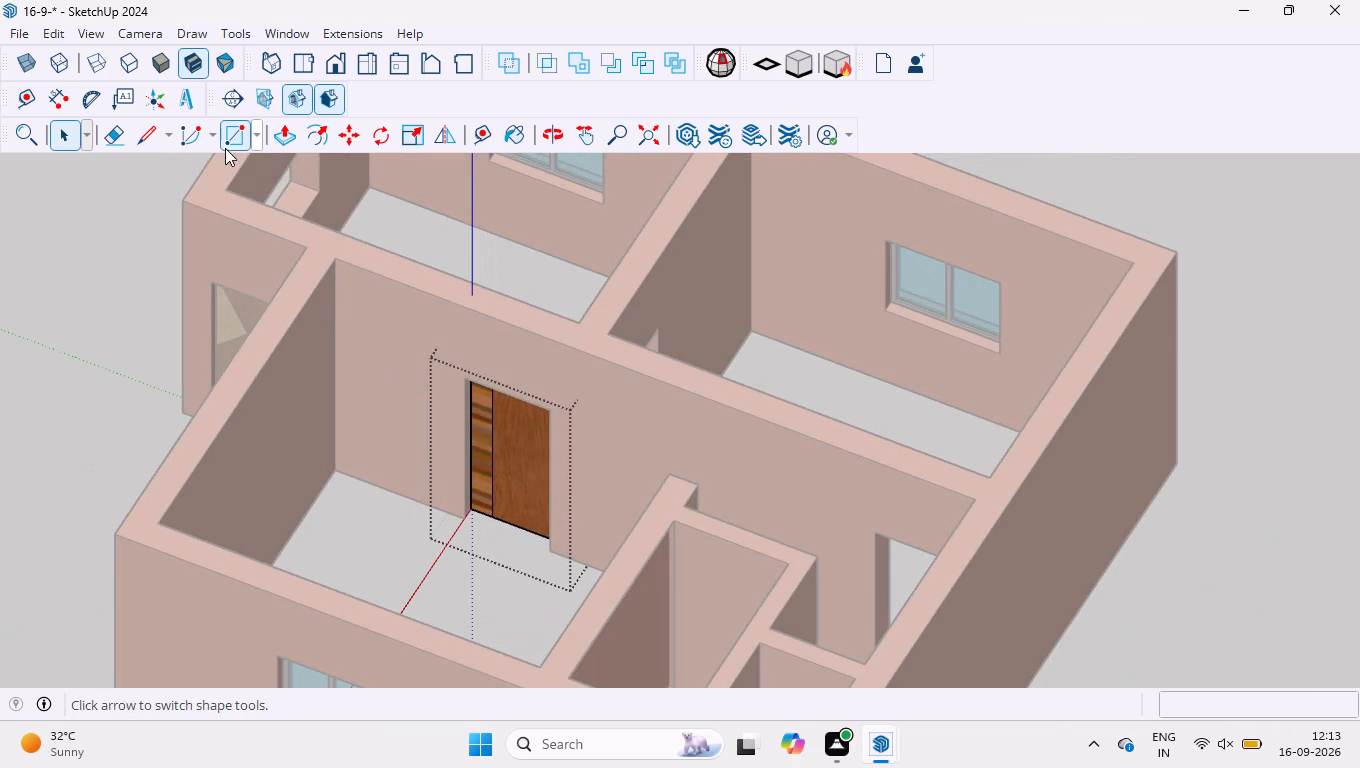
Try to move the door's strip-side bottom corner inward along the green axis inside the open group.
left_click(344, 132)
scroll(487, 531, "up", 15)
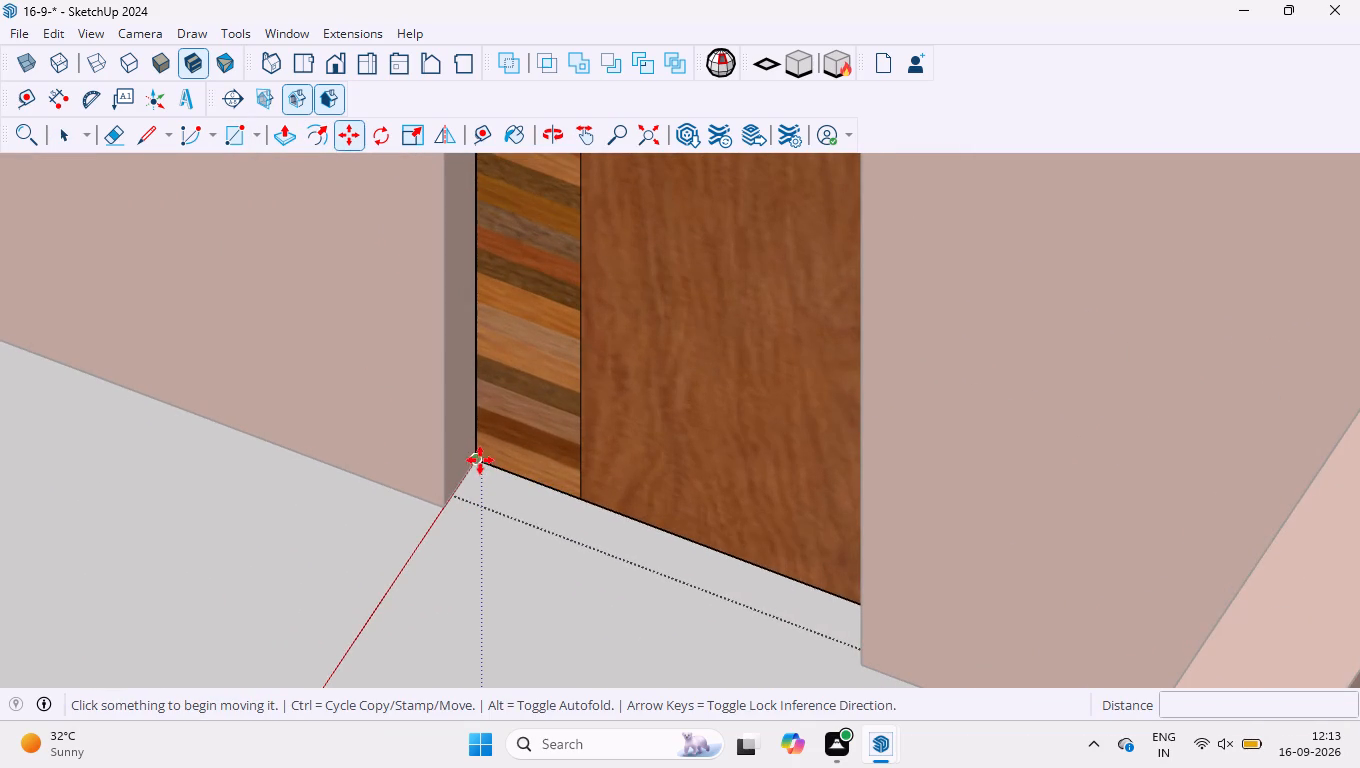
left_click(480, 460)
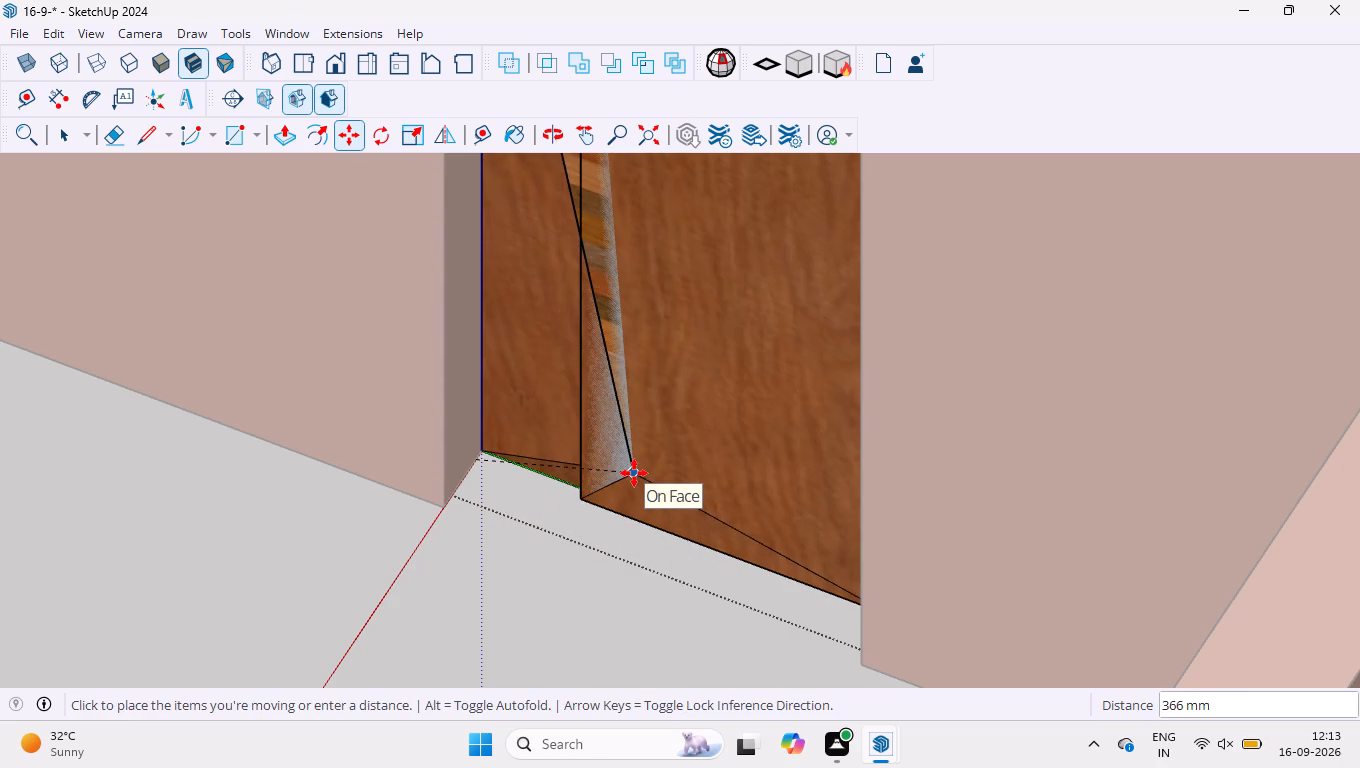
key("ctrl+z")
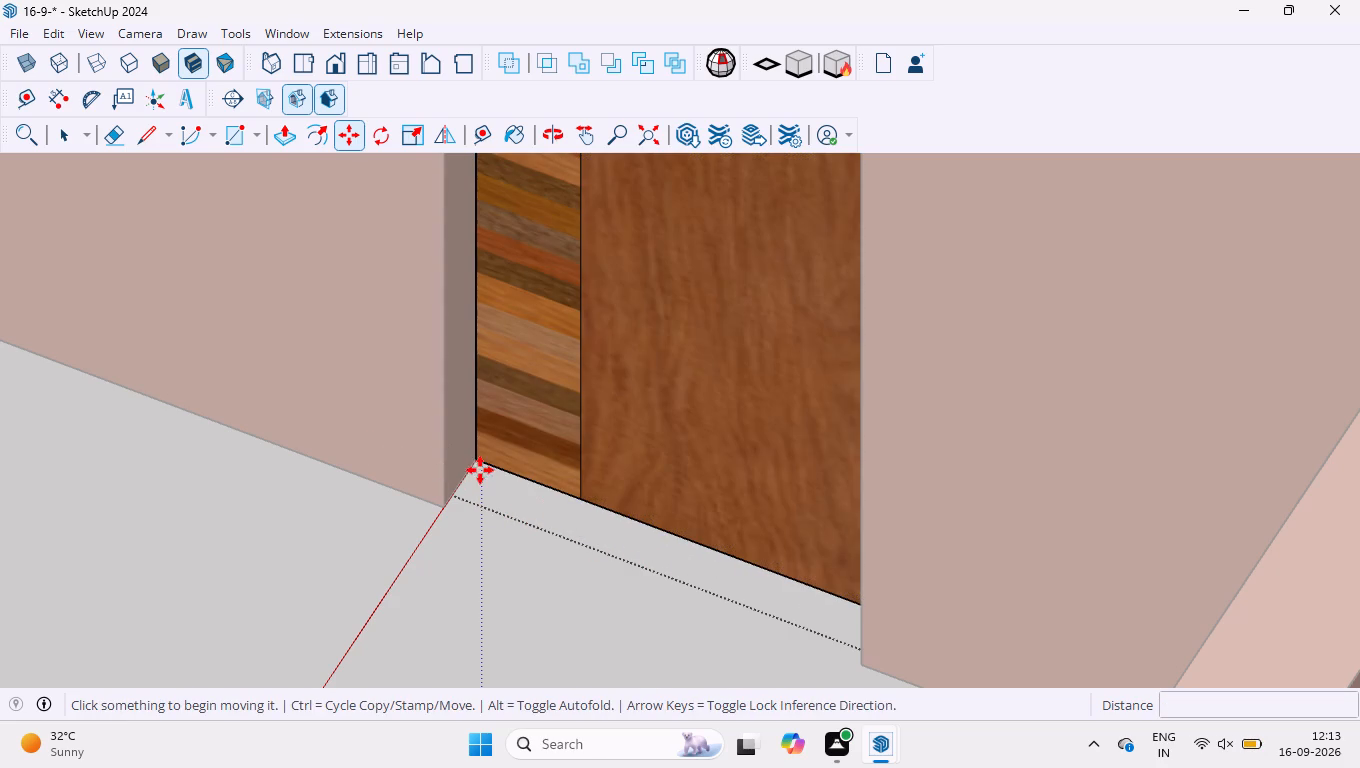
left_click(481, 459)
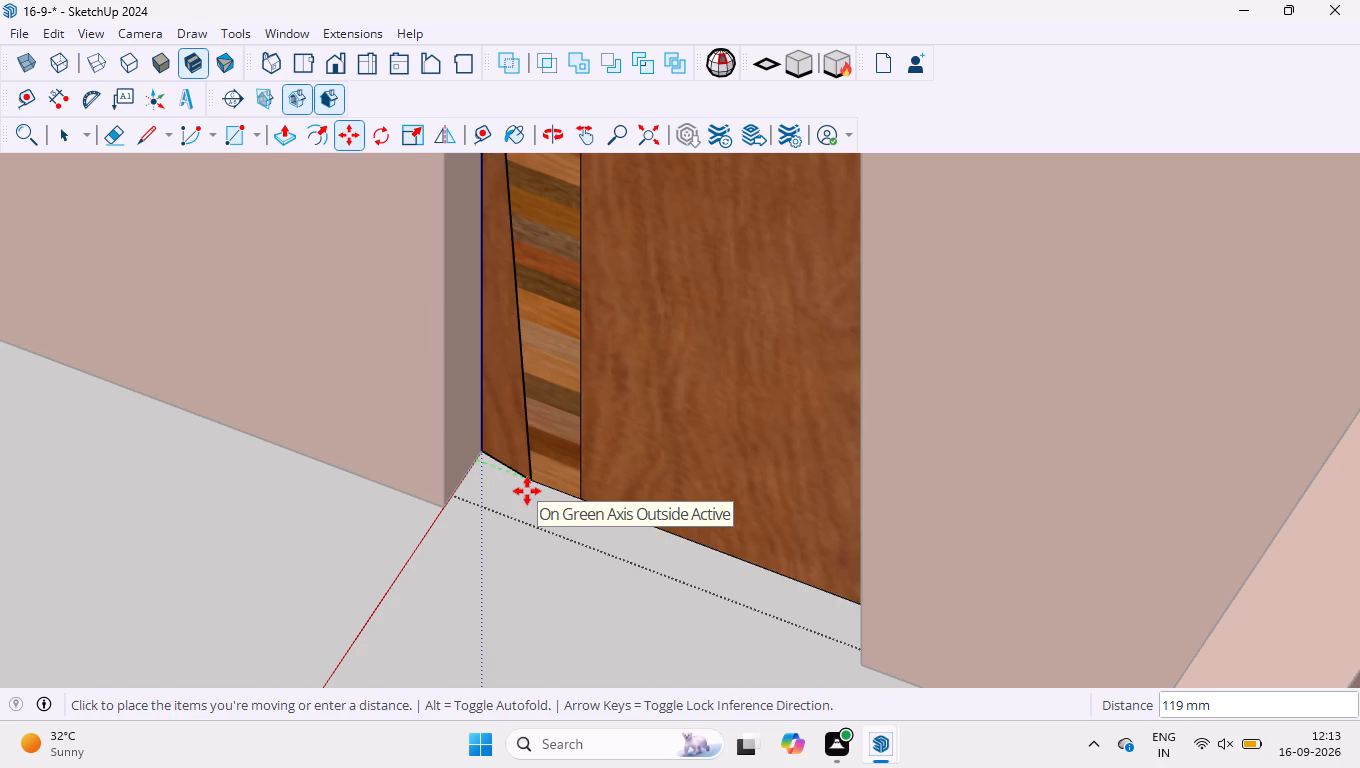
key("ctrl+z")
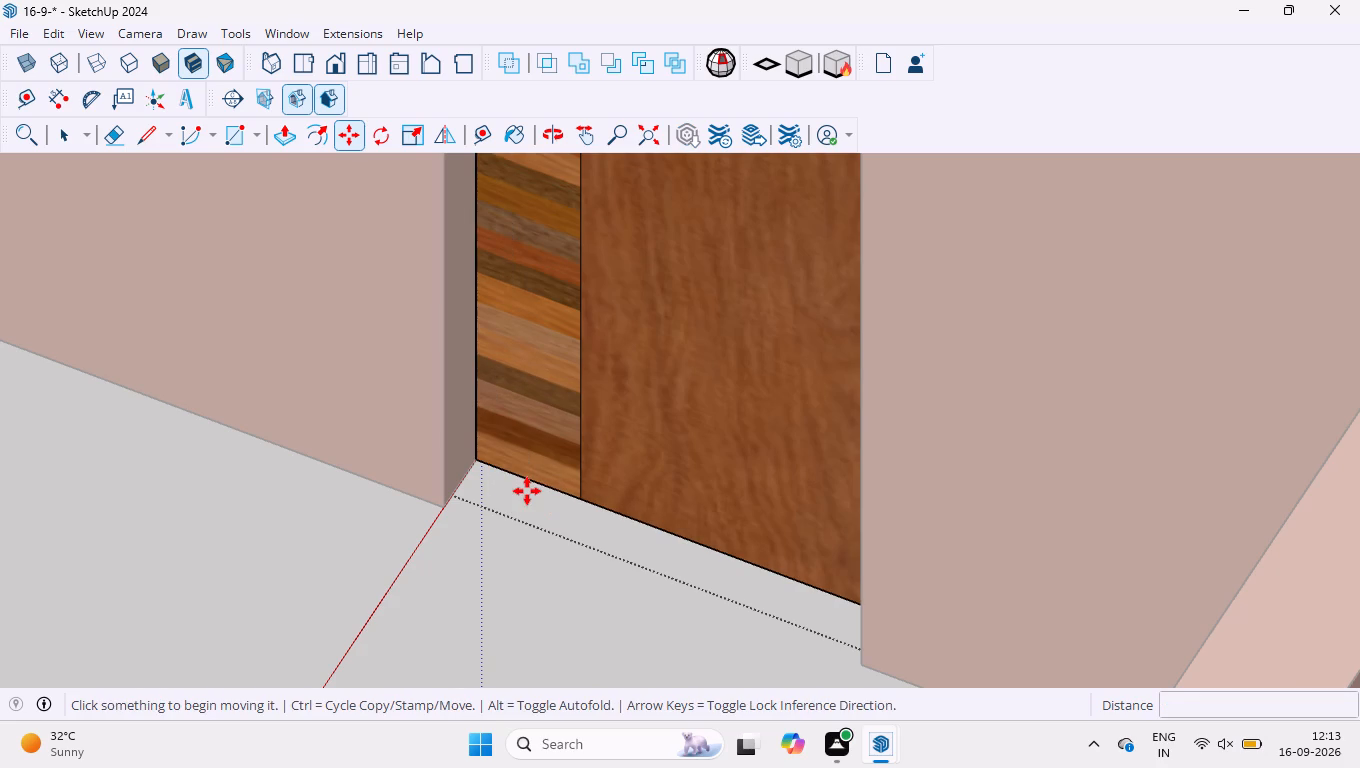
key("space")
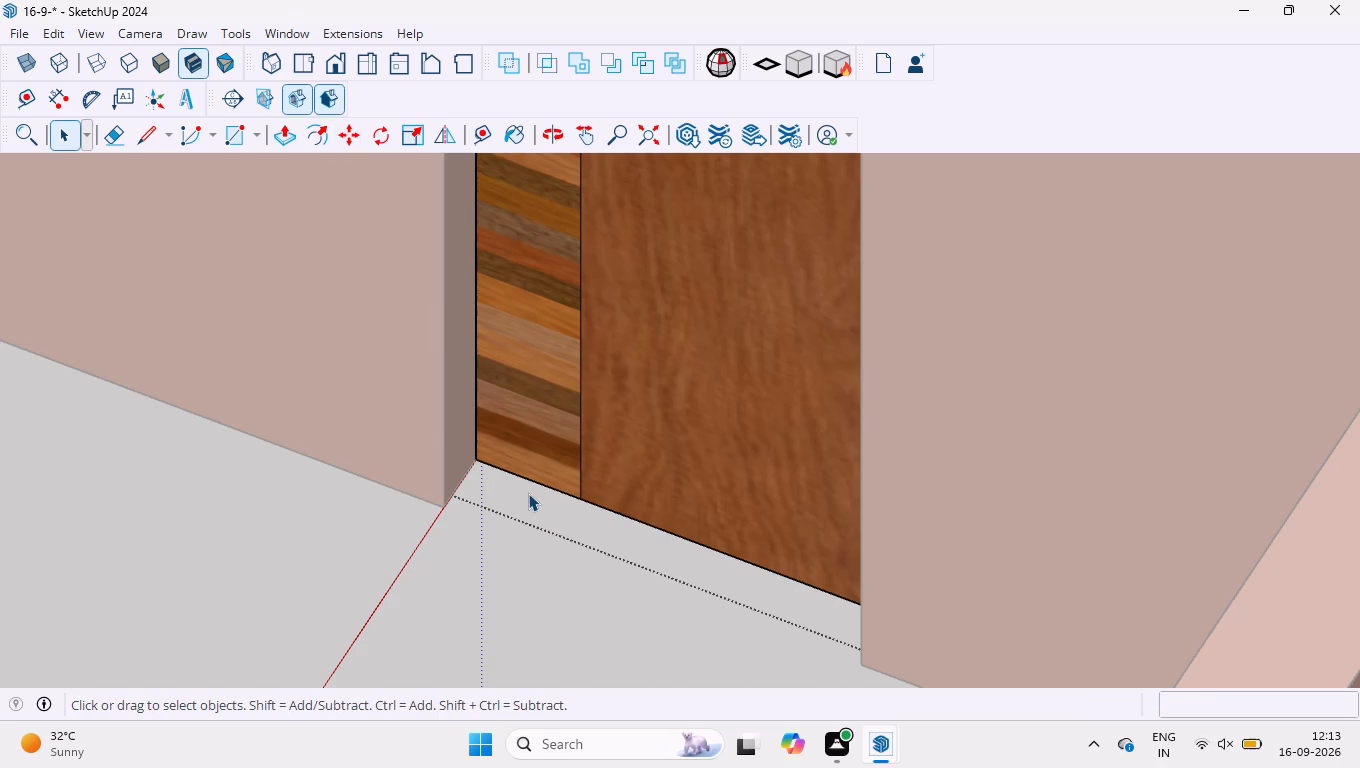
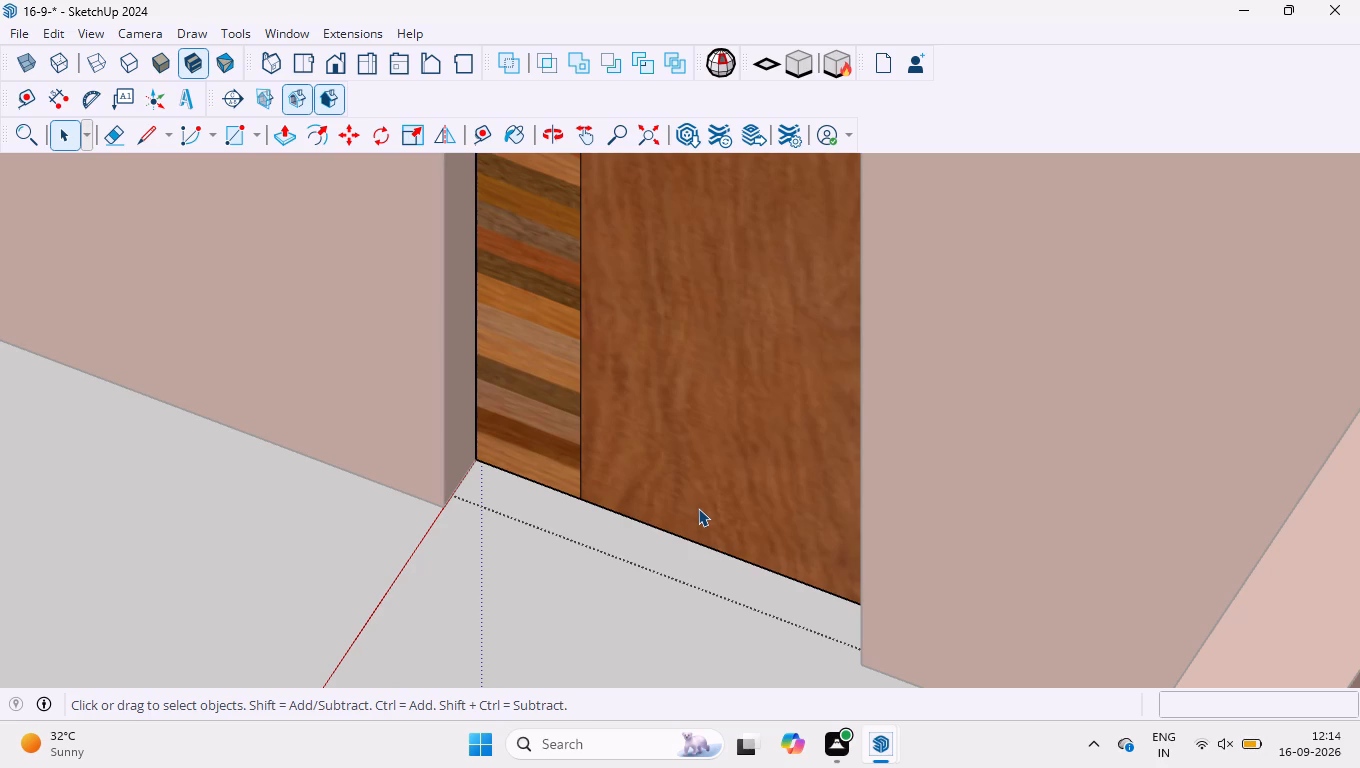
Examine the house model's rooms, the installed wooden doors and the door openings that are still empty.
scroll(683, 694, "down", 9)
scroll(746, 495, "down", 5)
left_click(345, 651)
scroll(482, 560, "down", 4)
scroll(670, 549, "down", 4)
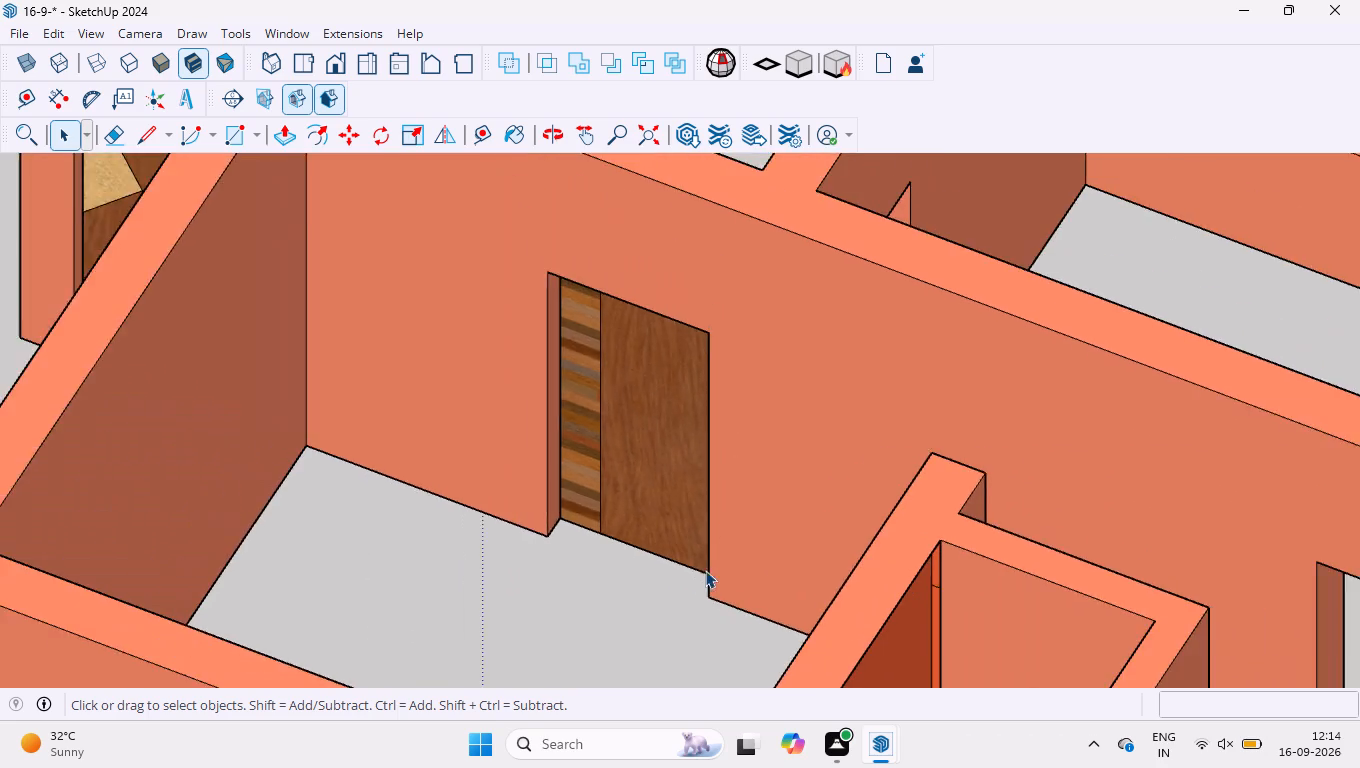
scroll(712, 548, "down", 13)
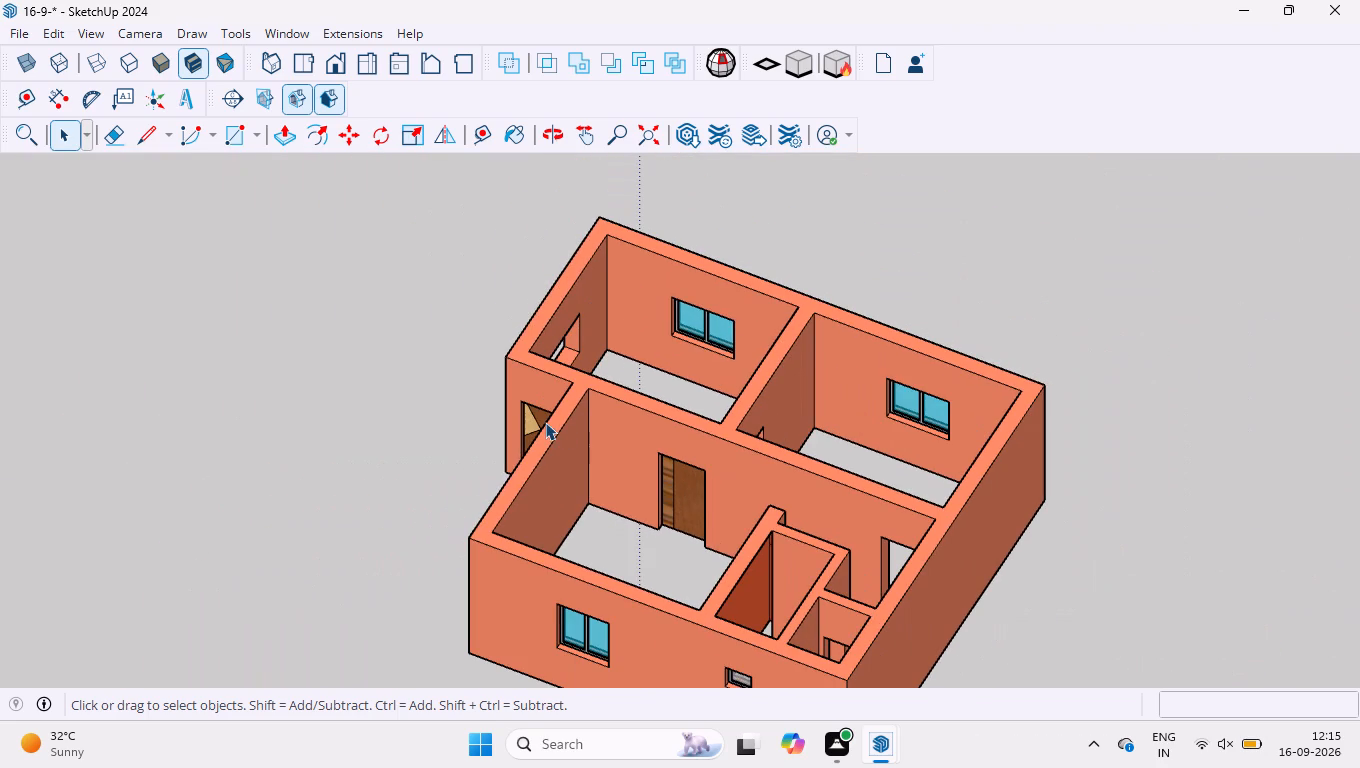
scroll(692, 455, "down", 3)
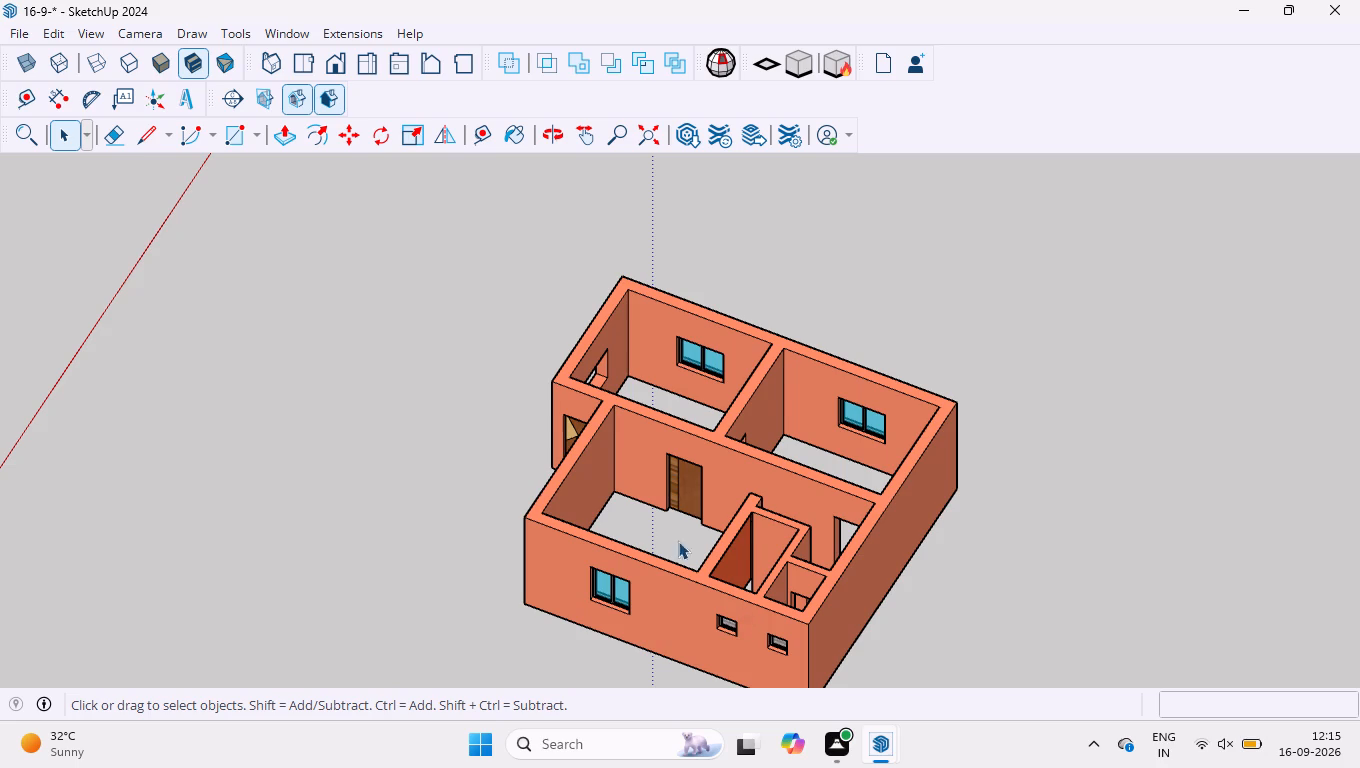
scroll(625, 536, "down", 5)
middle_click_drag(469, 503, 643, 594)
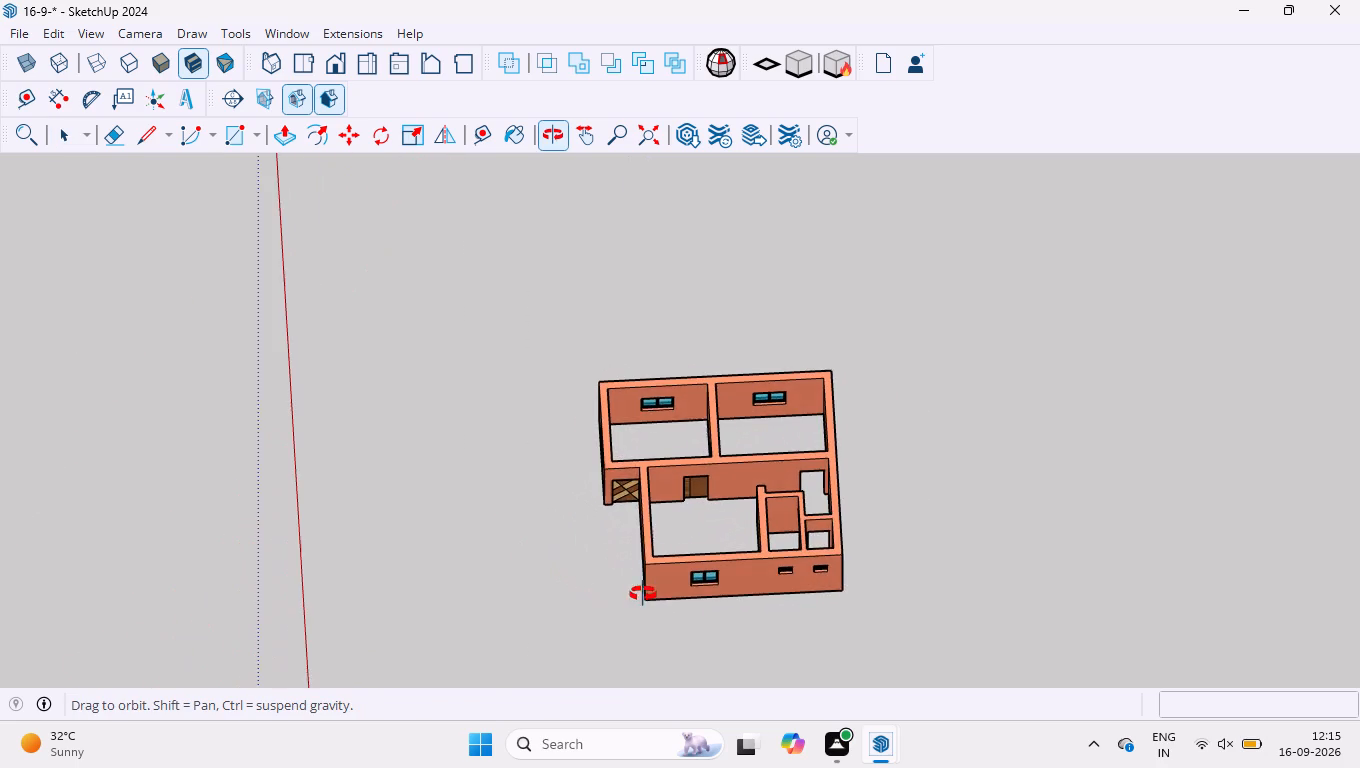
middle_click_drag(643, 594, 664, 542)
scroll(669, 446, "up", 5)
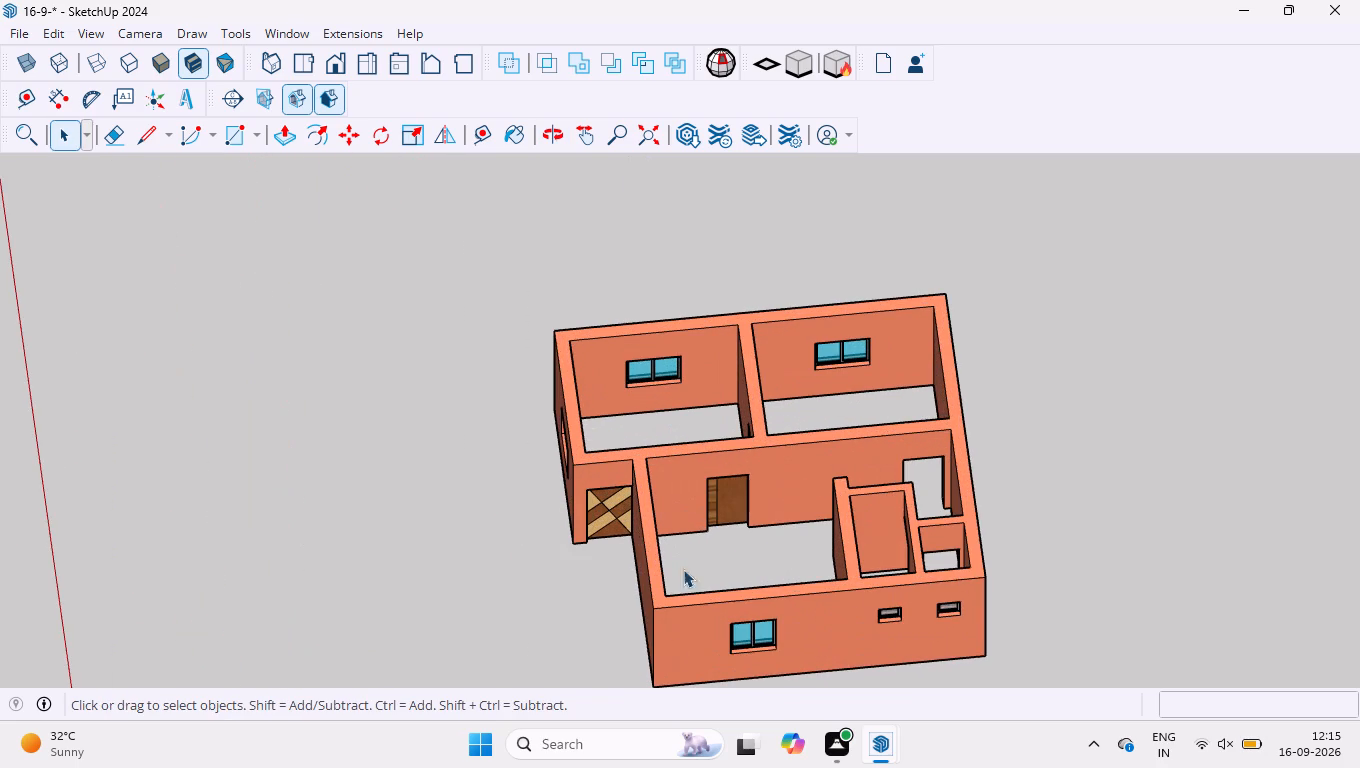
middle_click_drag(679, 538, 702, 431)
scroll(679, 546, "down", 1)
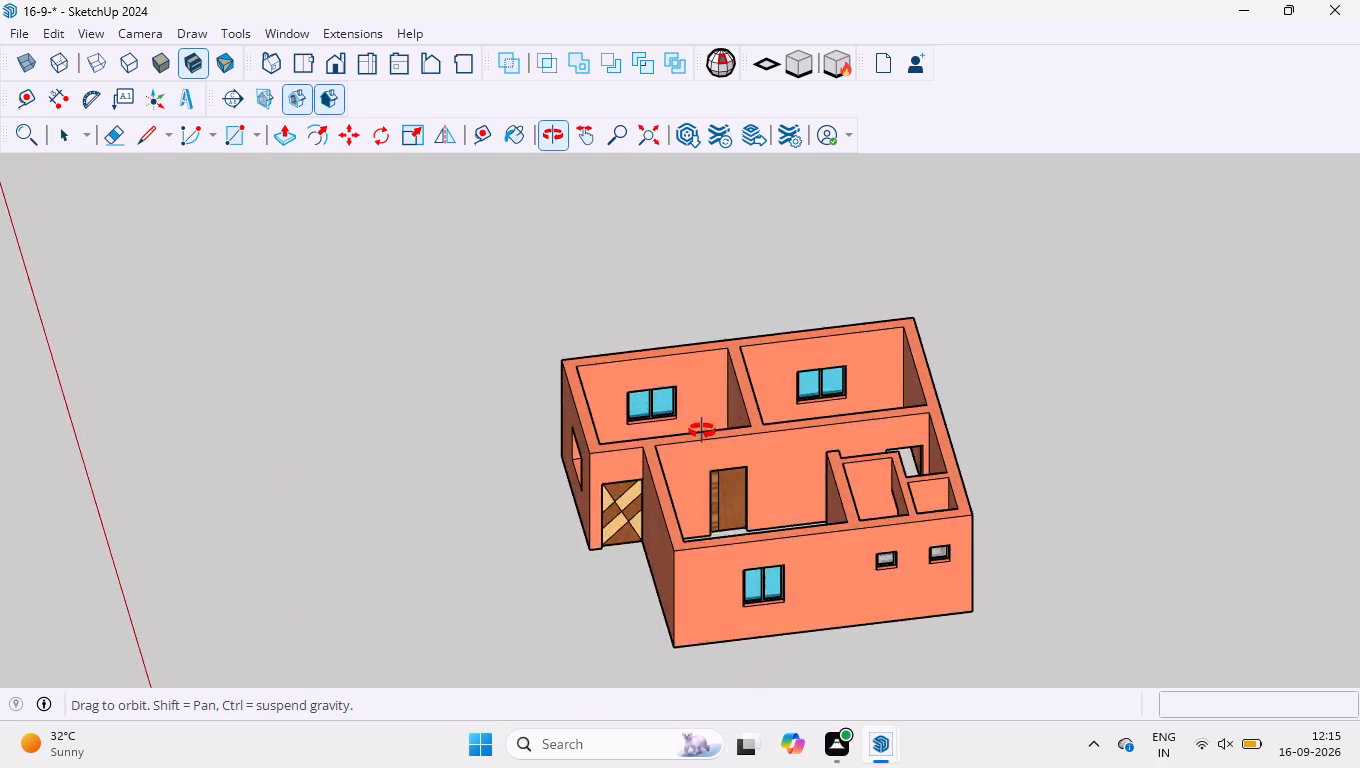
middle_click_drag(702, 431, 721, 549)
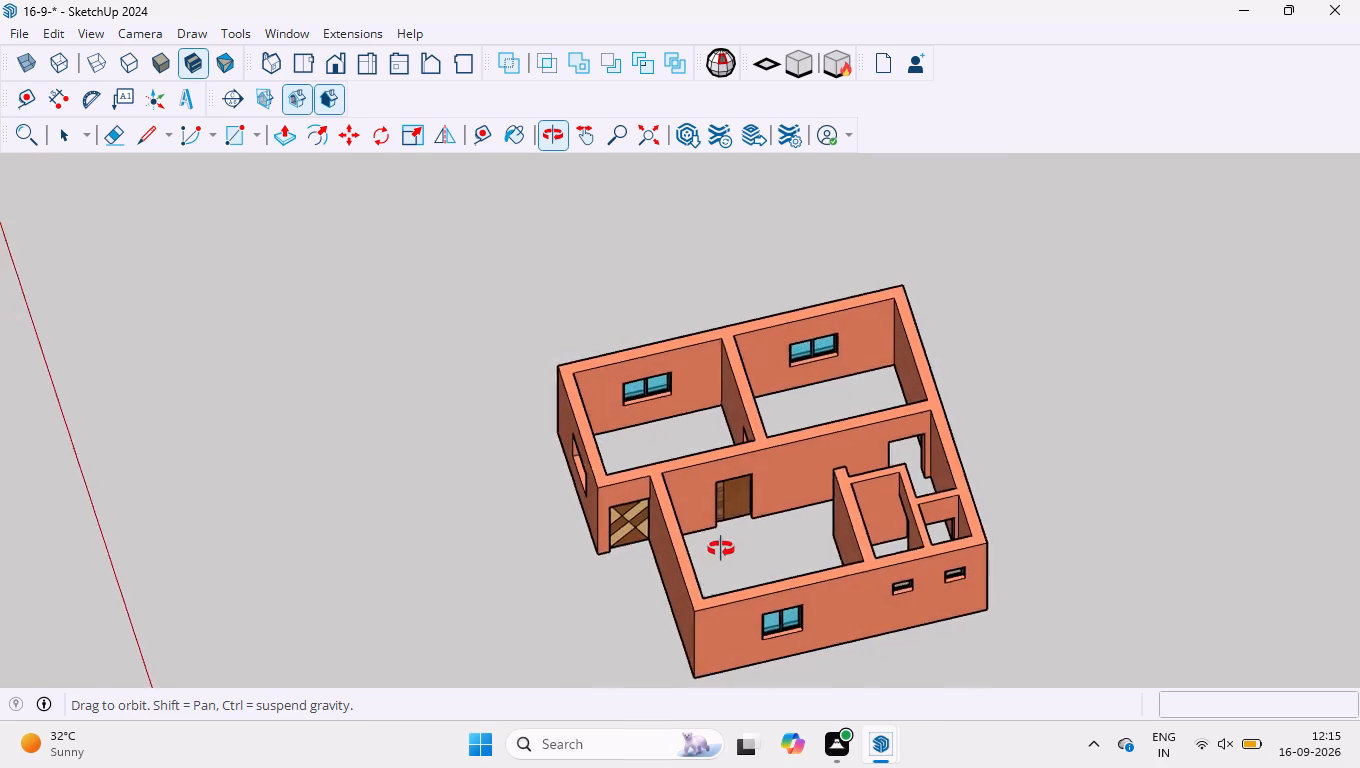
middle_click_drag(721, 549, 699, 527)
scroll(944, 538, "up", 9)
middle_click_drag(942, 520, 896, 548)
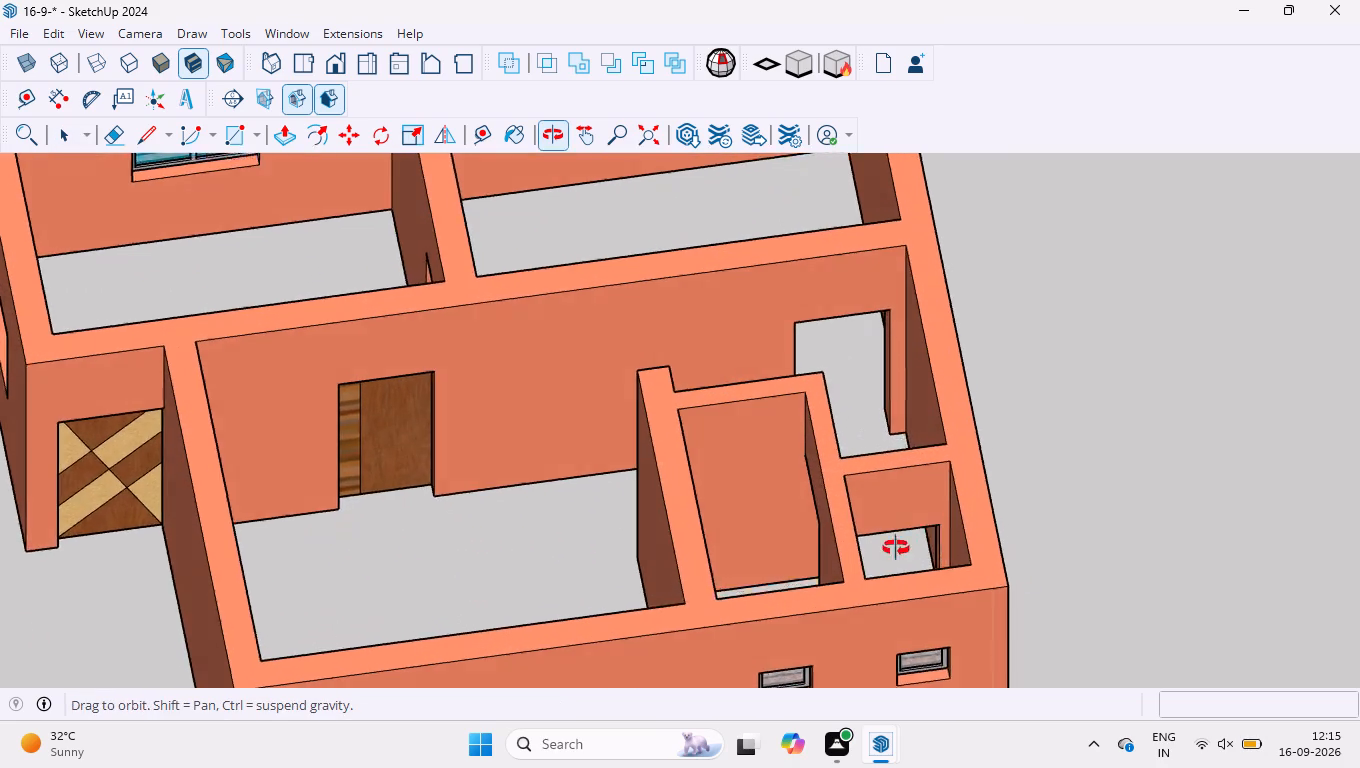
middle_click_drag(896, 548, 823, 528)
scroll(793, 568, "up", 2)
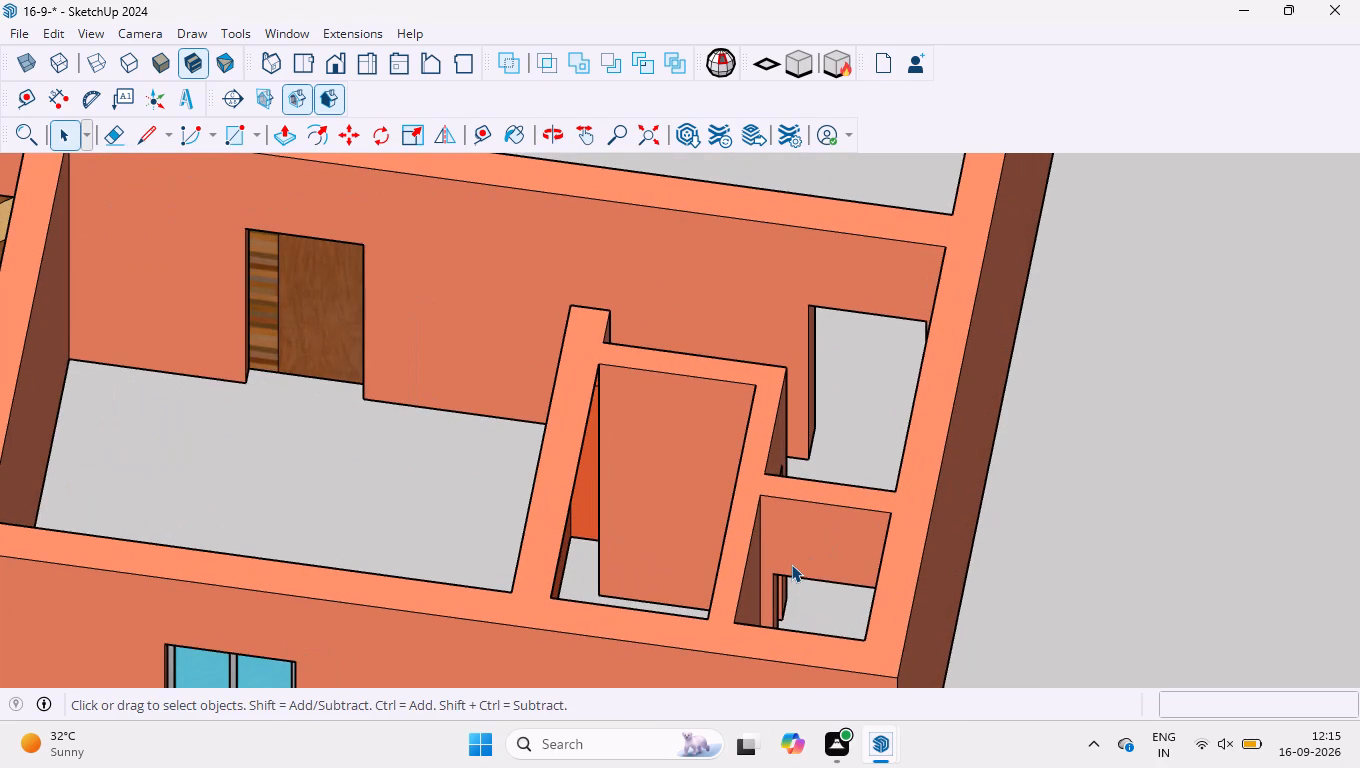
scroll(765, 540, "down", 4)
middle_click_drag(690, 608, 748, 627)
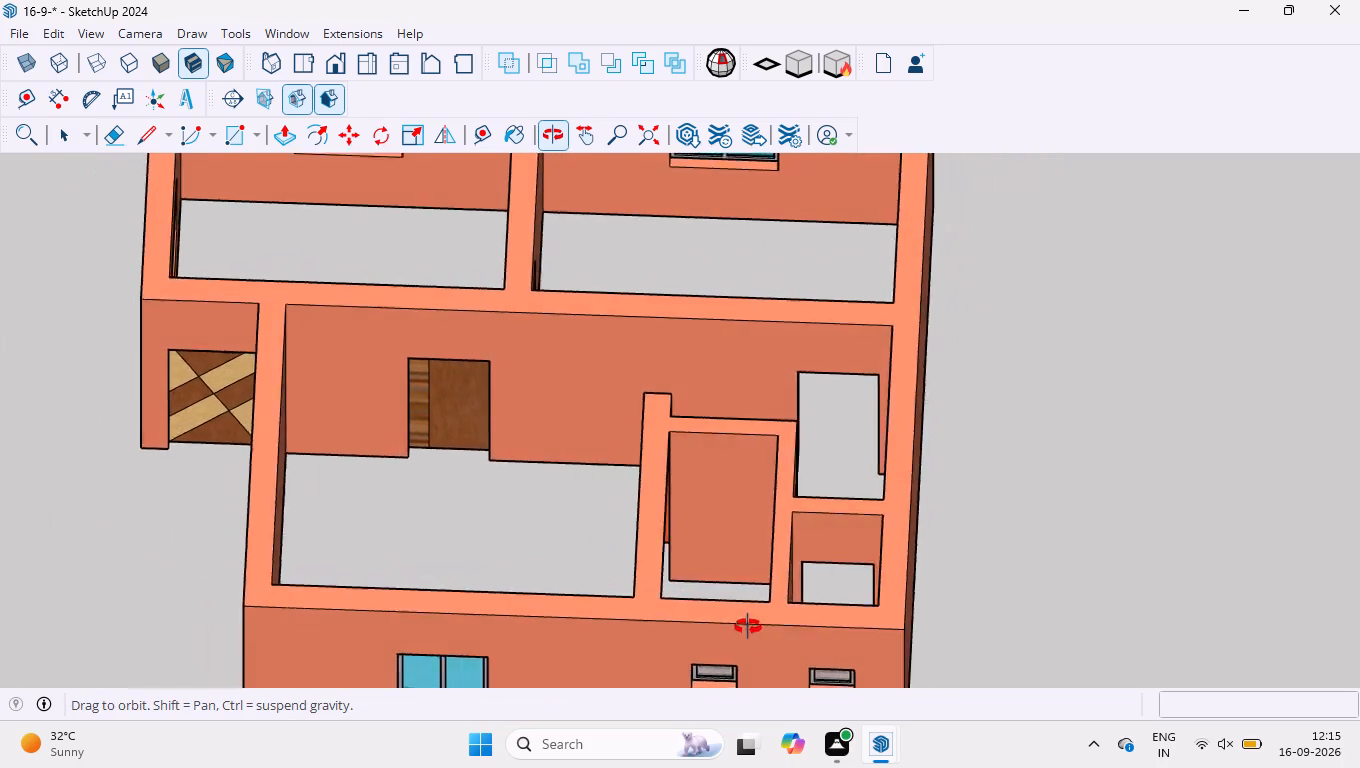
middle_click_drag(748, 627, 755, 630)
middle_click_drag(878, 521, 830, 554)
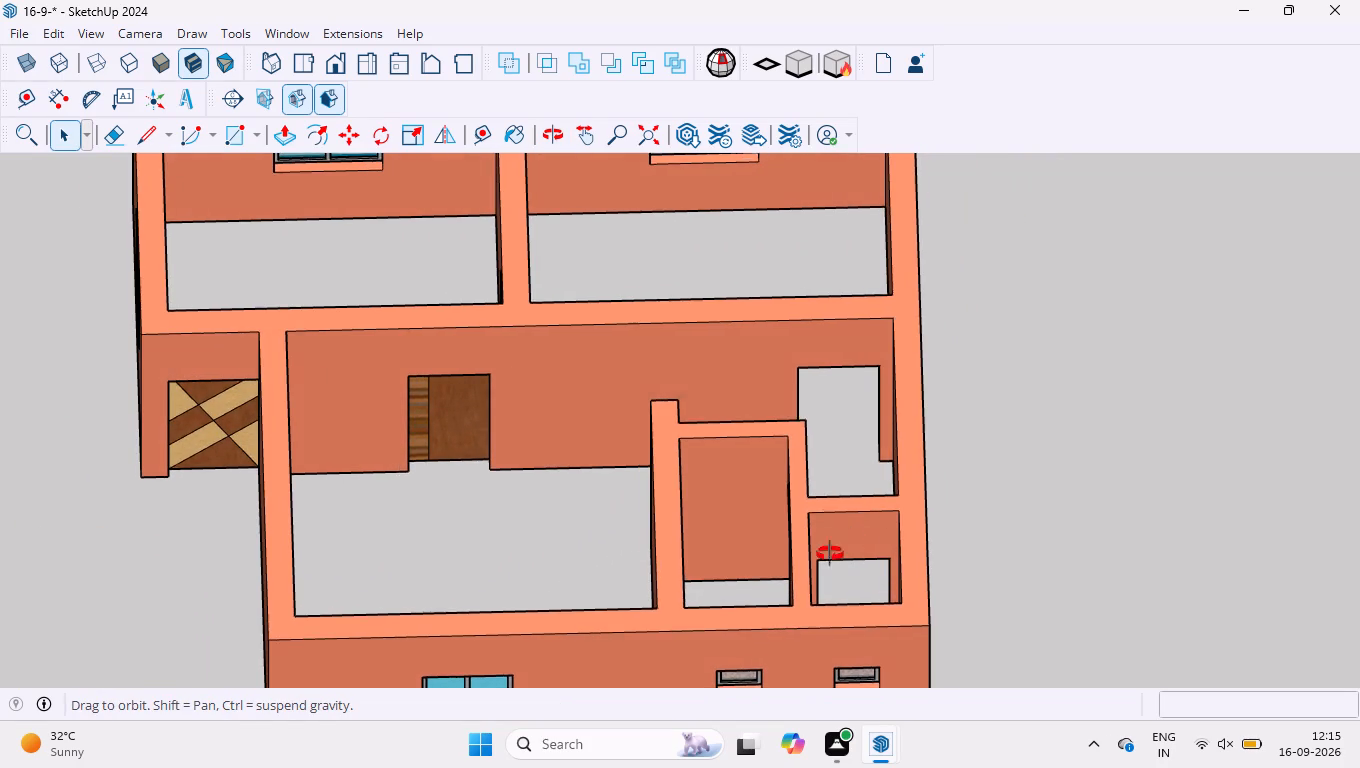
middle_click_drag(830, 554, 916, 546)
Measure the width of the door opening in the smallest corner room along its top edge.
scroll(896, 608, "up", 9)
middle_click_drag(936, 570, 919, 593)
scroll(949, 514, "up", 4)
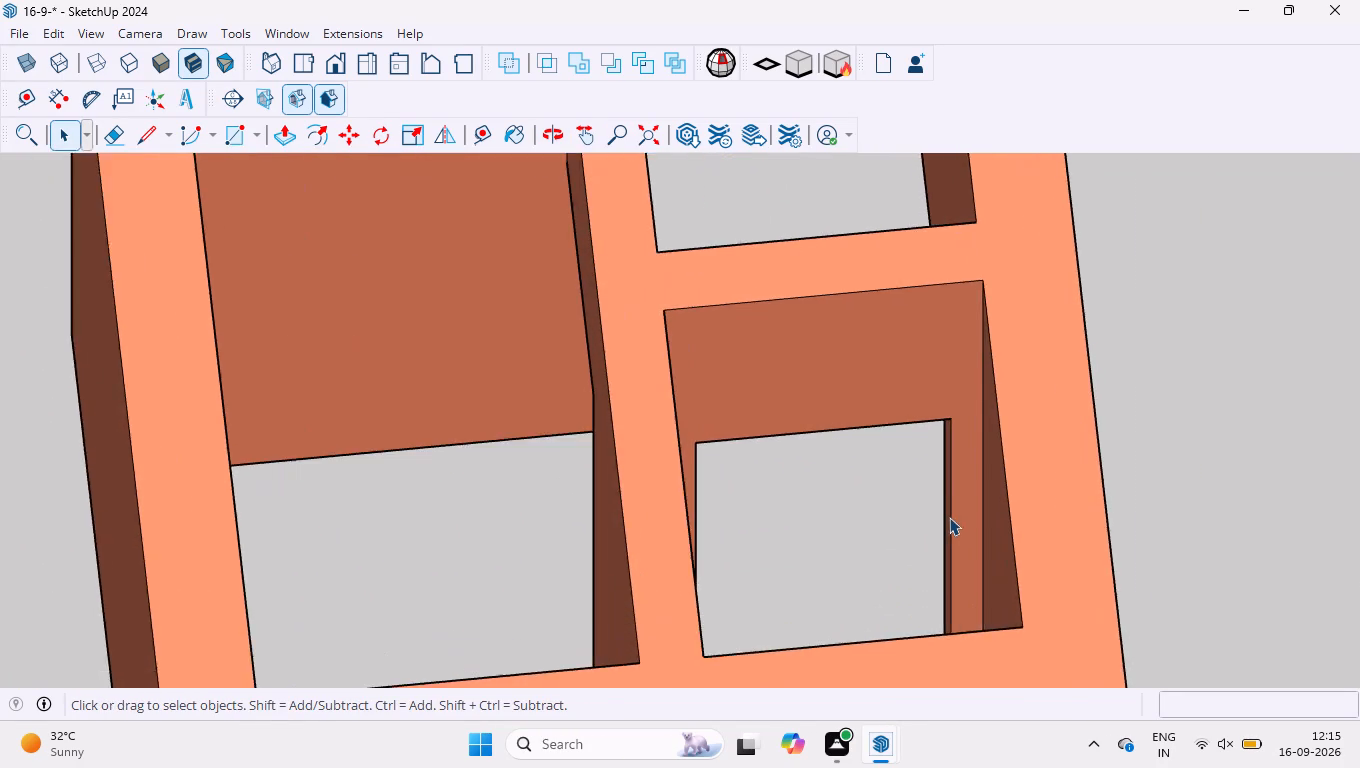
scroll(949, 517, "up", 4)
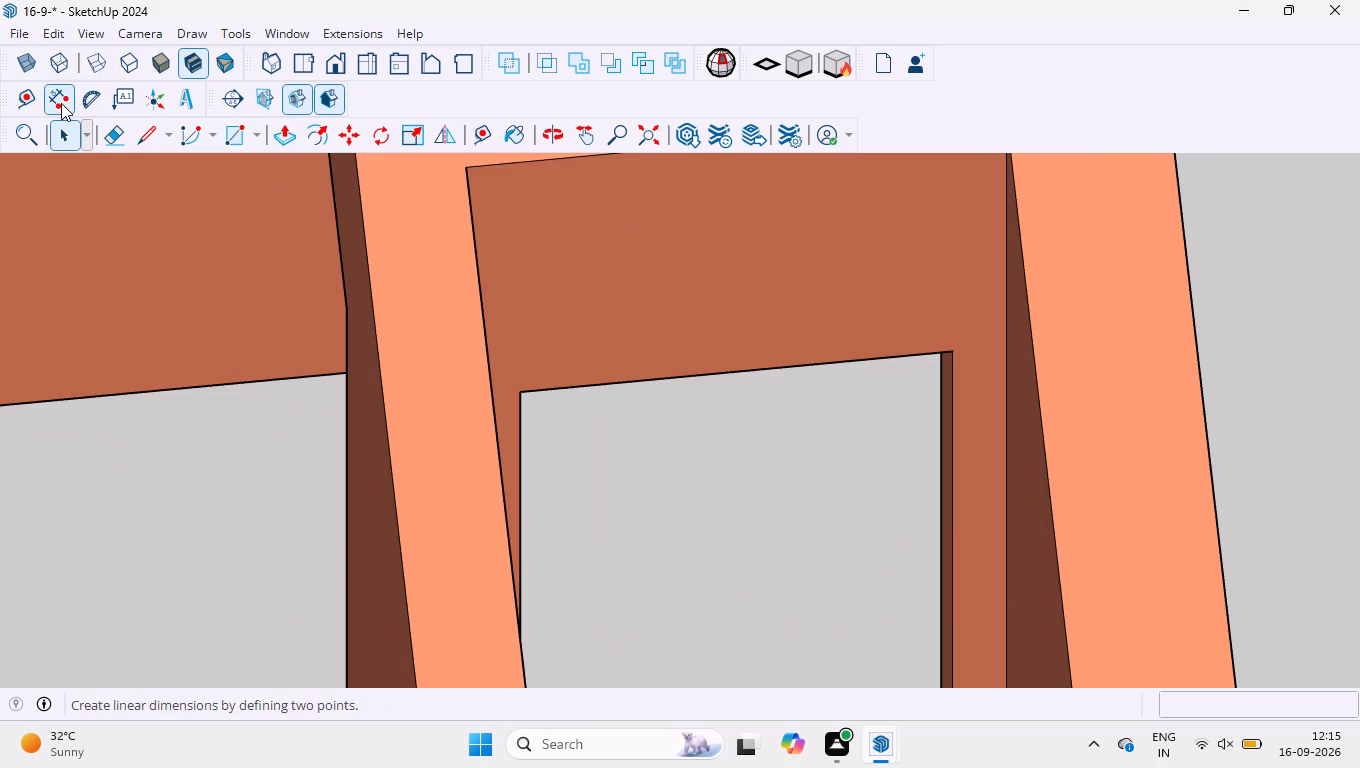
left_click(33, 101)
left_click(517, 395)
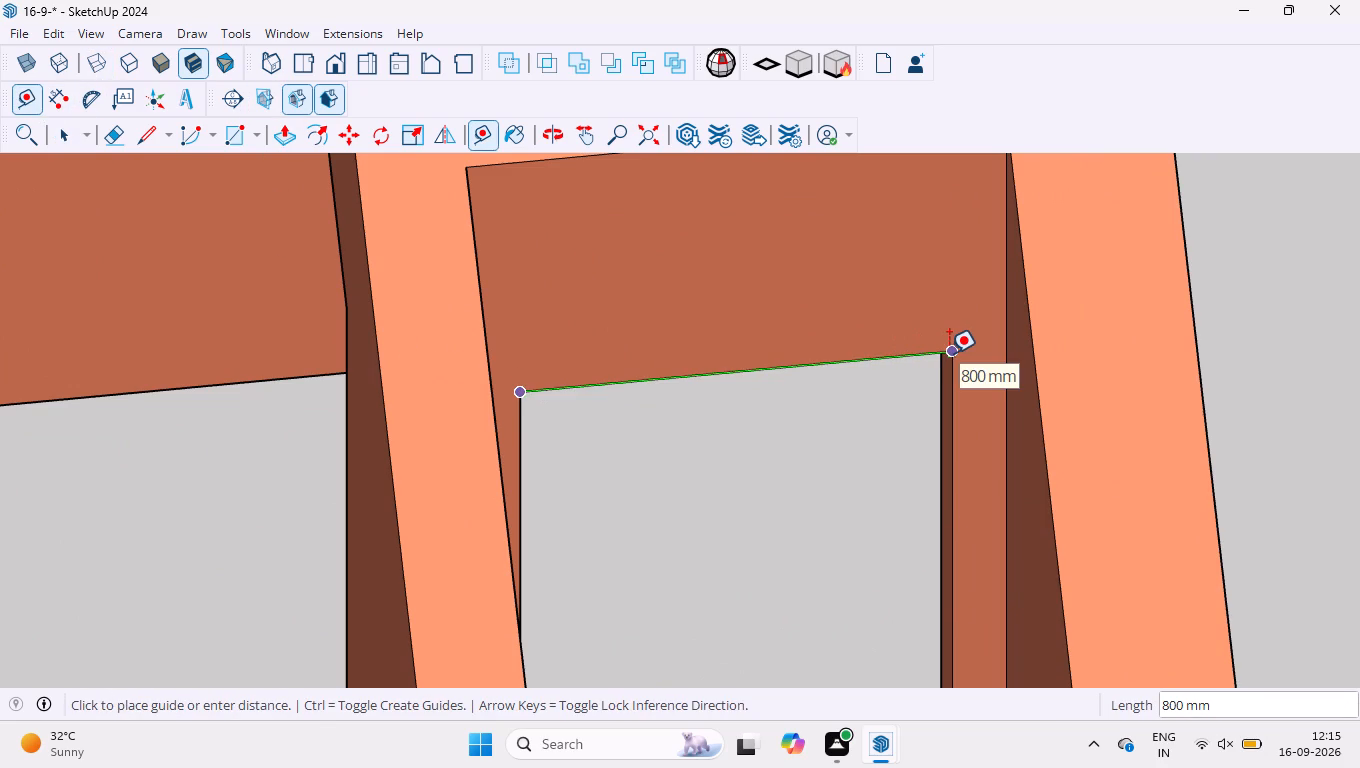
key("space")
Measure the width of the empty doorway at the far end of the long inner wall along its top edge.
scroll(867, 447, "down", 14)
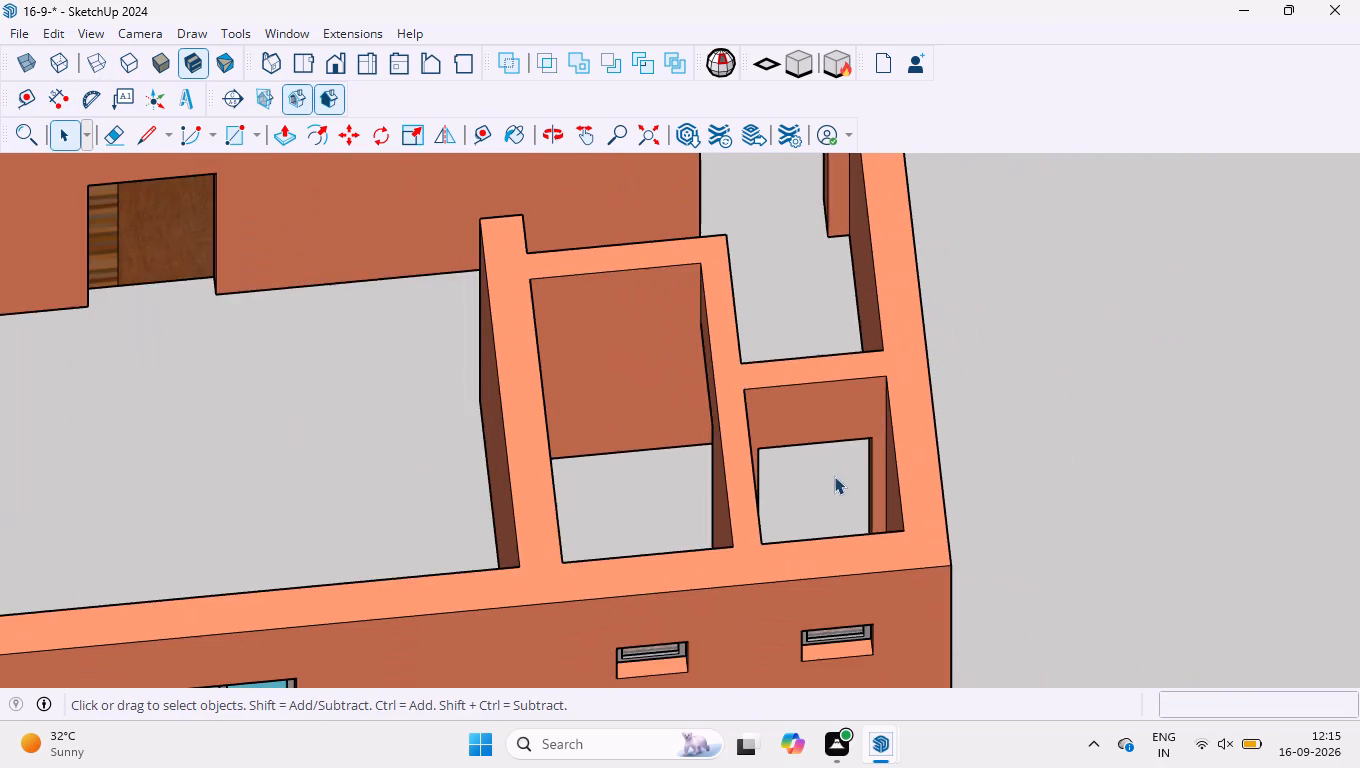
scroll(785, 516, "down", 4)
scroll(772, 264, "up", 14)
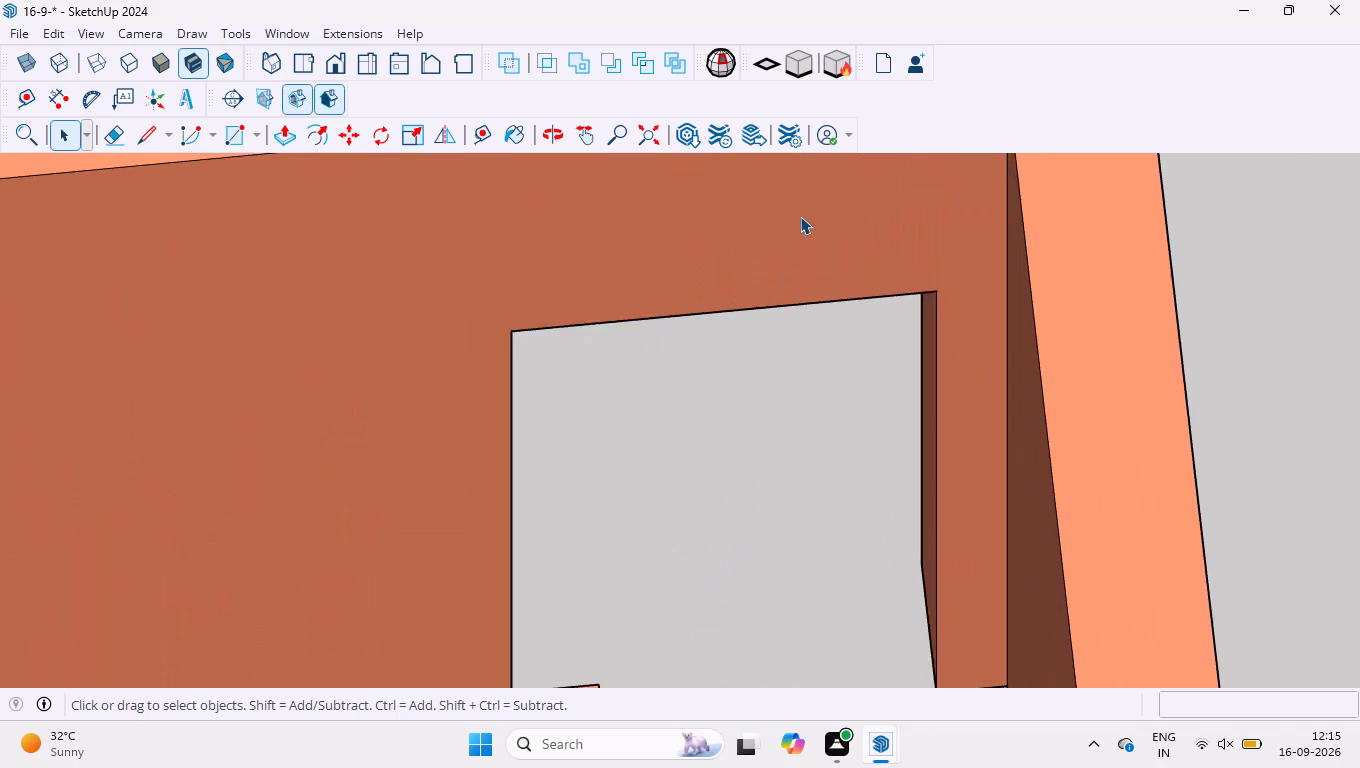
scroll(800, 216, "up", 4)
left_click(35, 96)
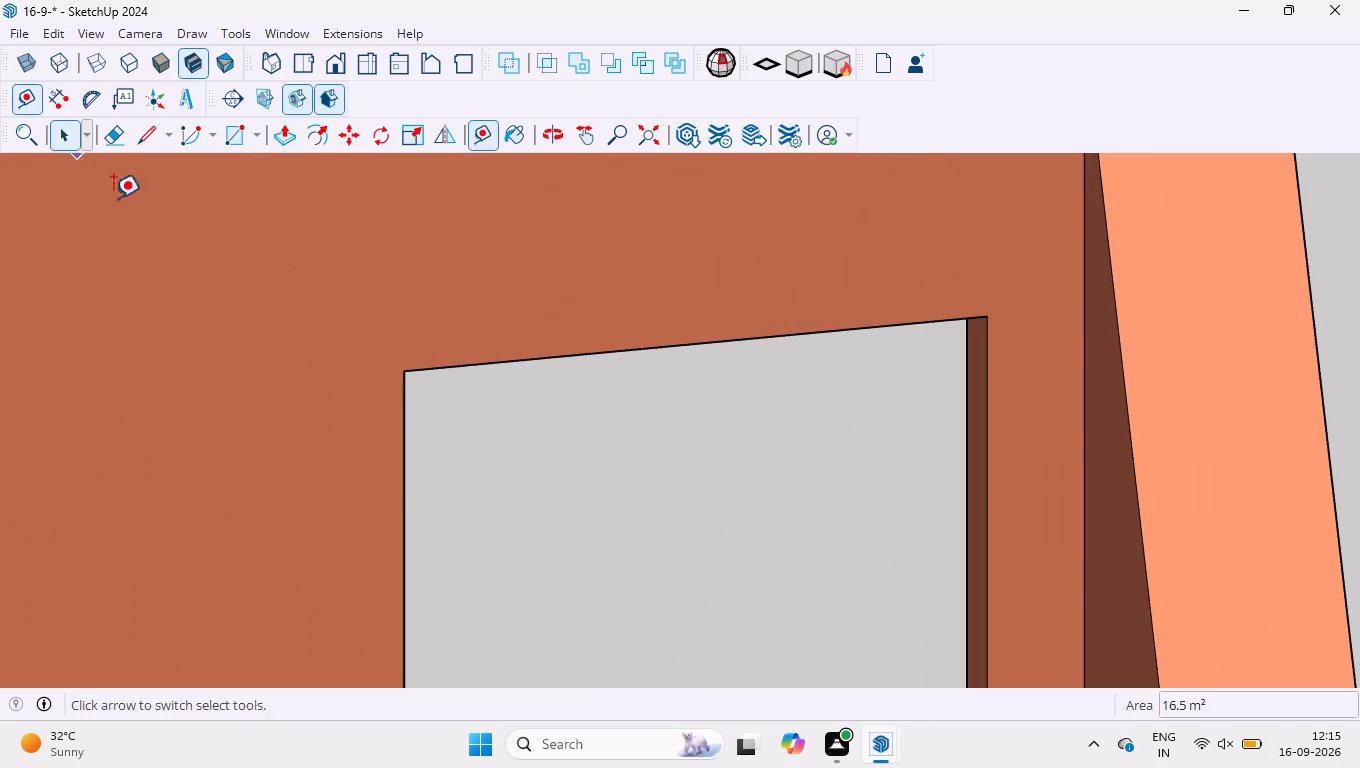
left_click(399, 371)
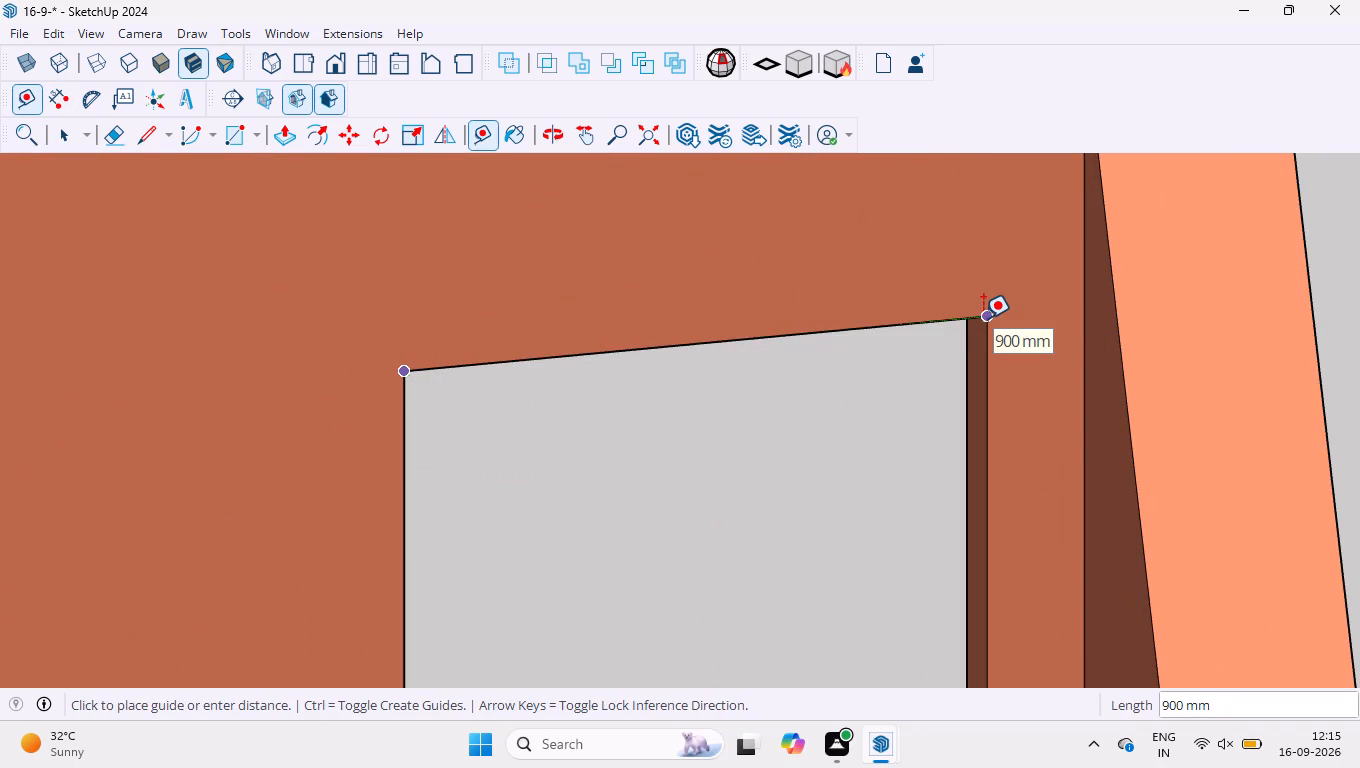
key("space")
Measure the width of the opening holding the wooden door with the striped side panel in the long inner wall.
scroll(964, 380, "down", 20)
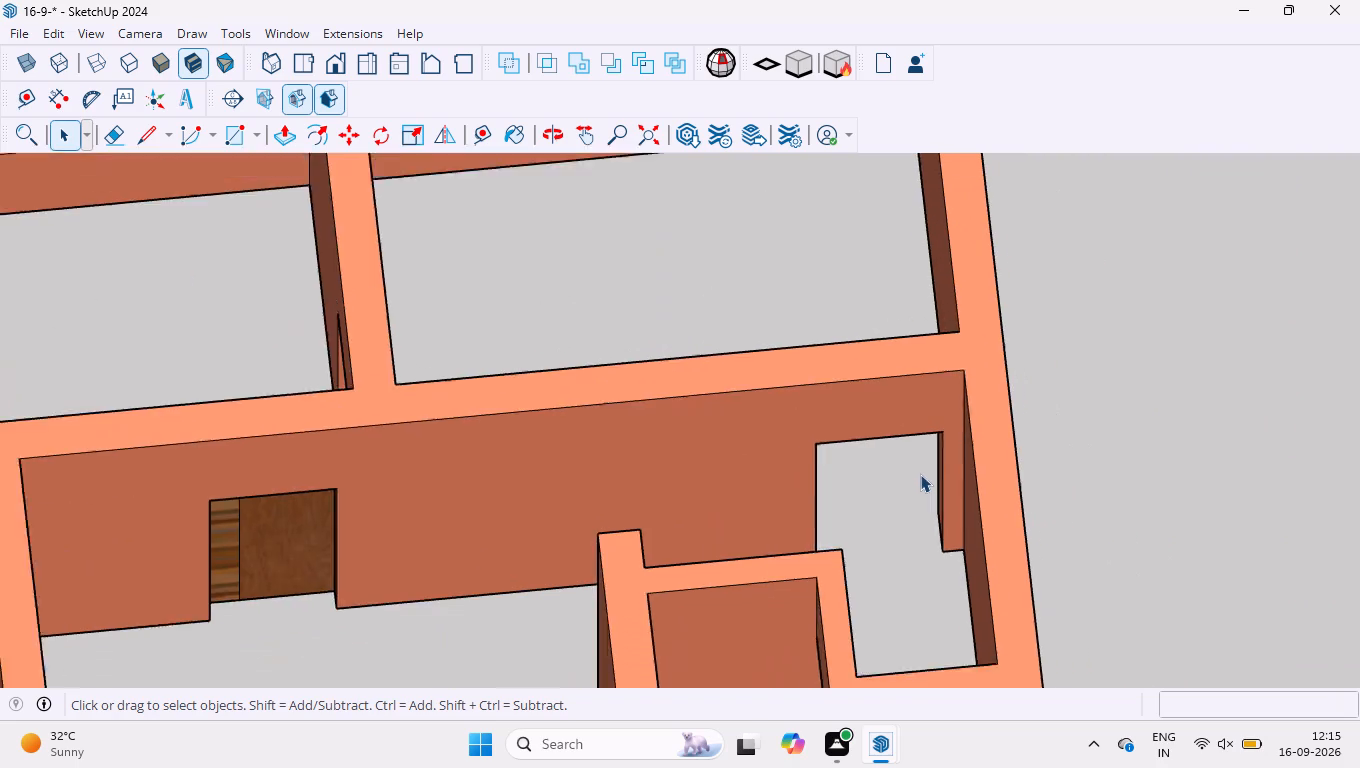
scroll(920, 474, "down", 1)
middle_click_drag(492, 564, 507, 471)
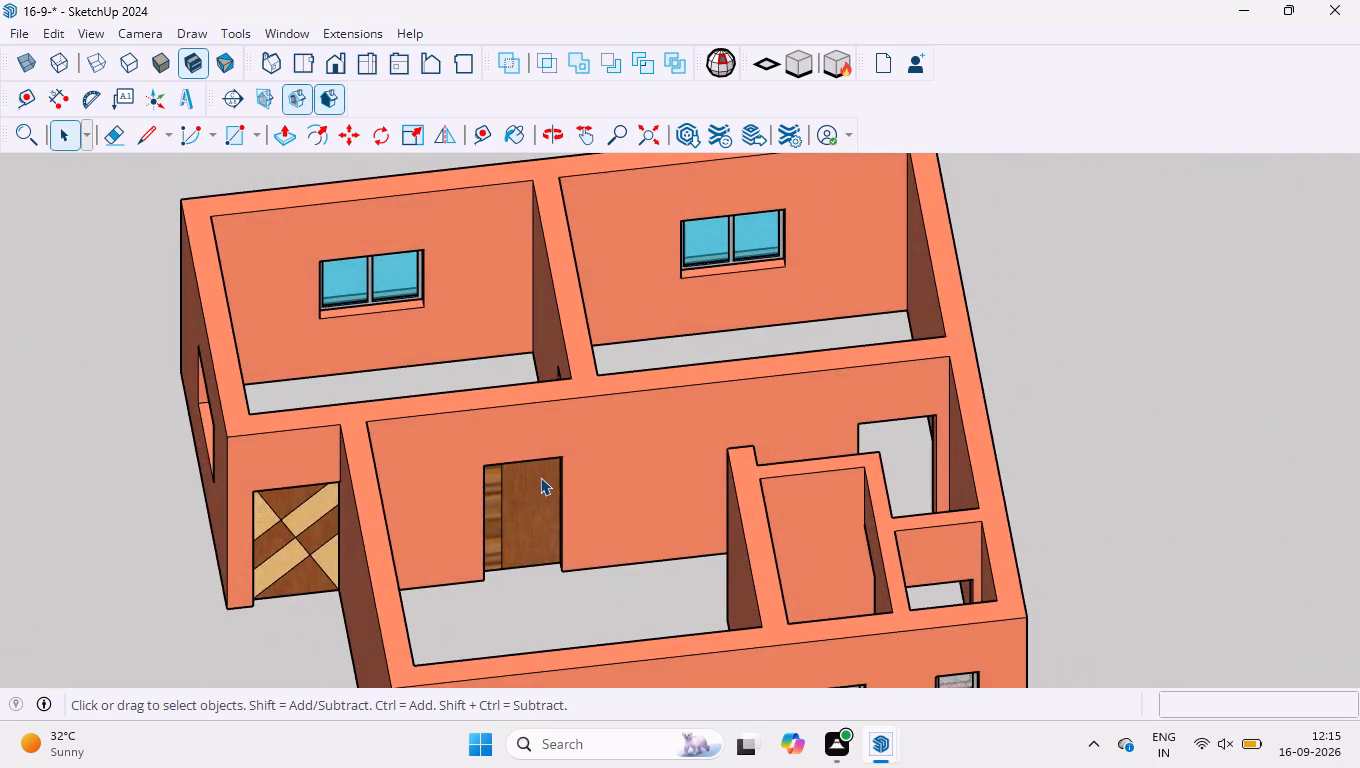
scroll(541, 477, "up", 16)
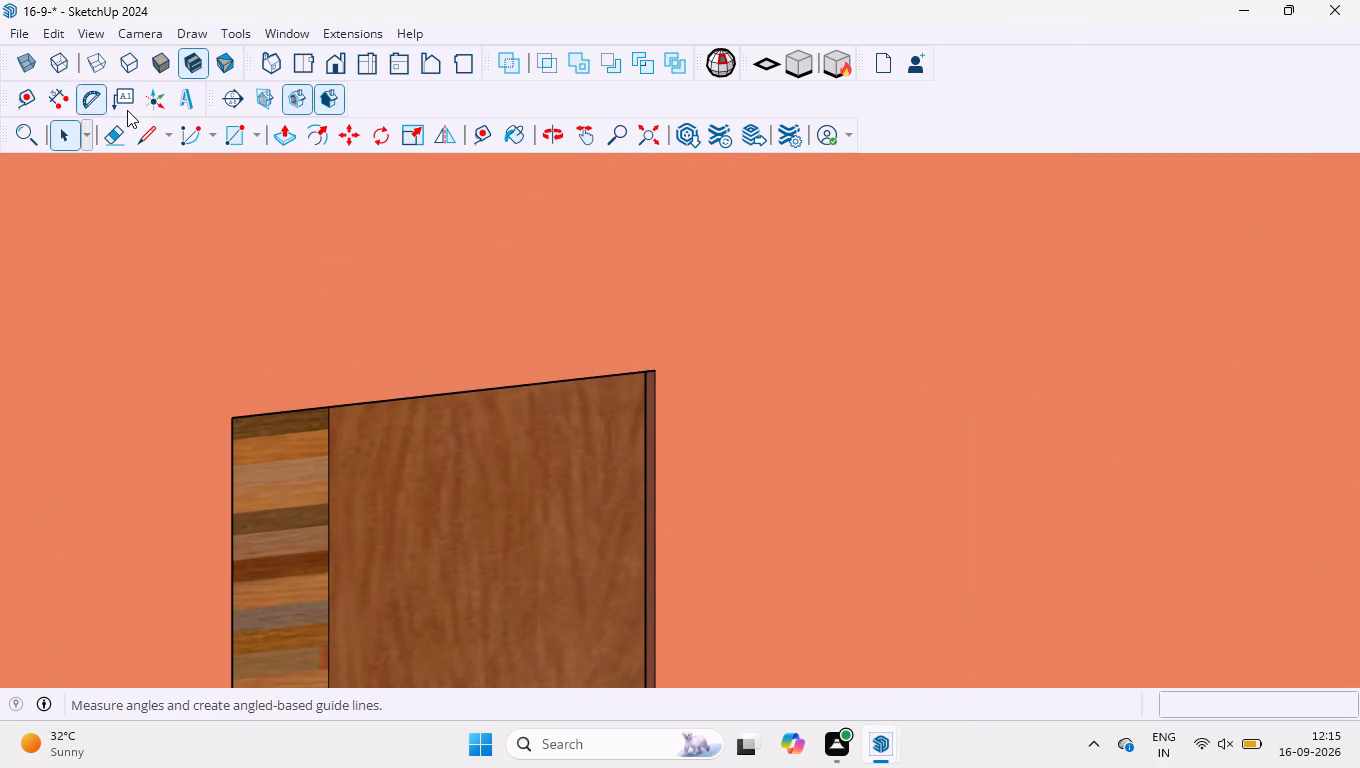
left_click(22, 105)
left_click(230, 420)
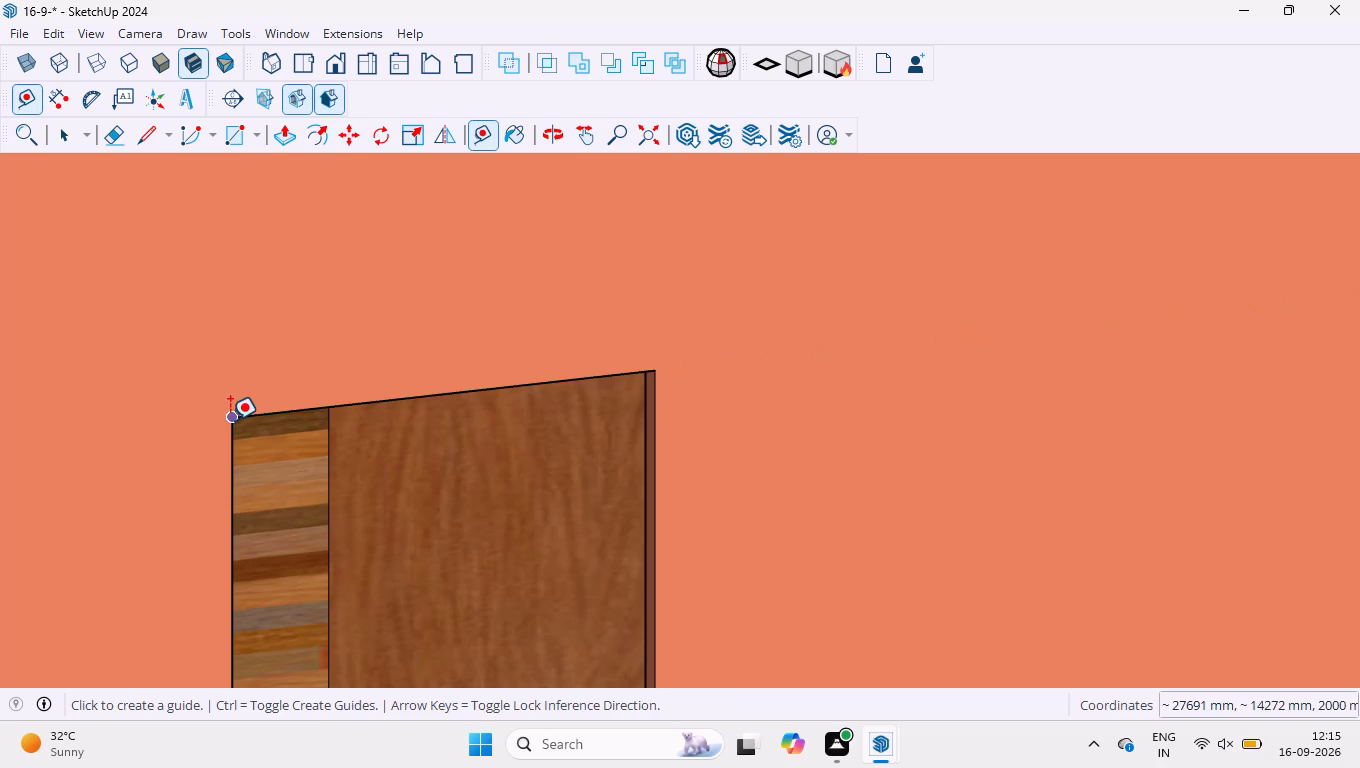
key("space")
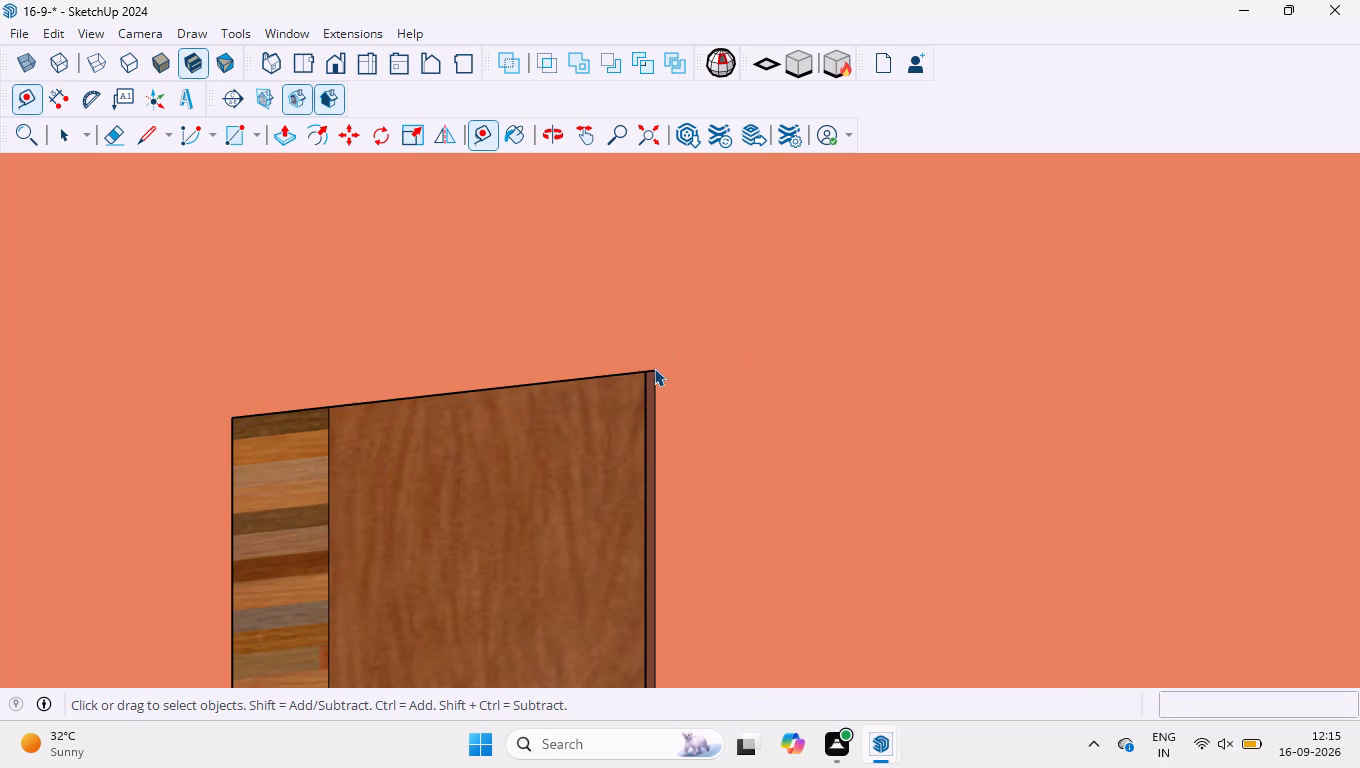
Copy the striped-panel wooden door about 4300 mm along the inner wall into the empty doorway, aligning its lower corner with the opening's inner corner.
scroll(618, 353, "down", 9)
middle_click_drag(602, 599, 510, 478)
scroll(495, 394, "down", 4)
middle_click_drag(474, 346, 478, 427)
scroll(477, 429, "up", 1)
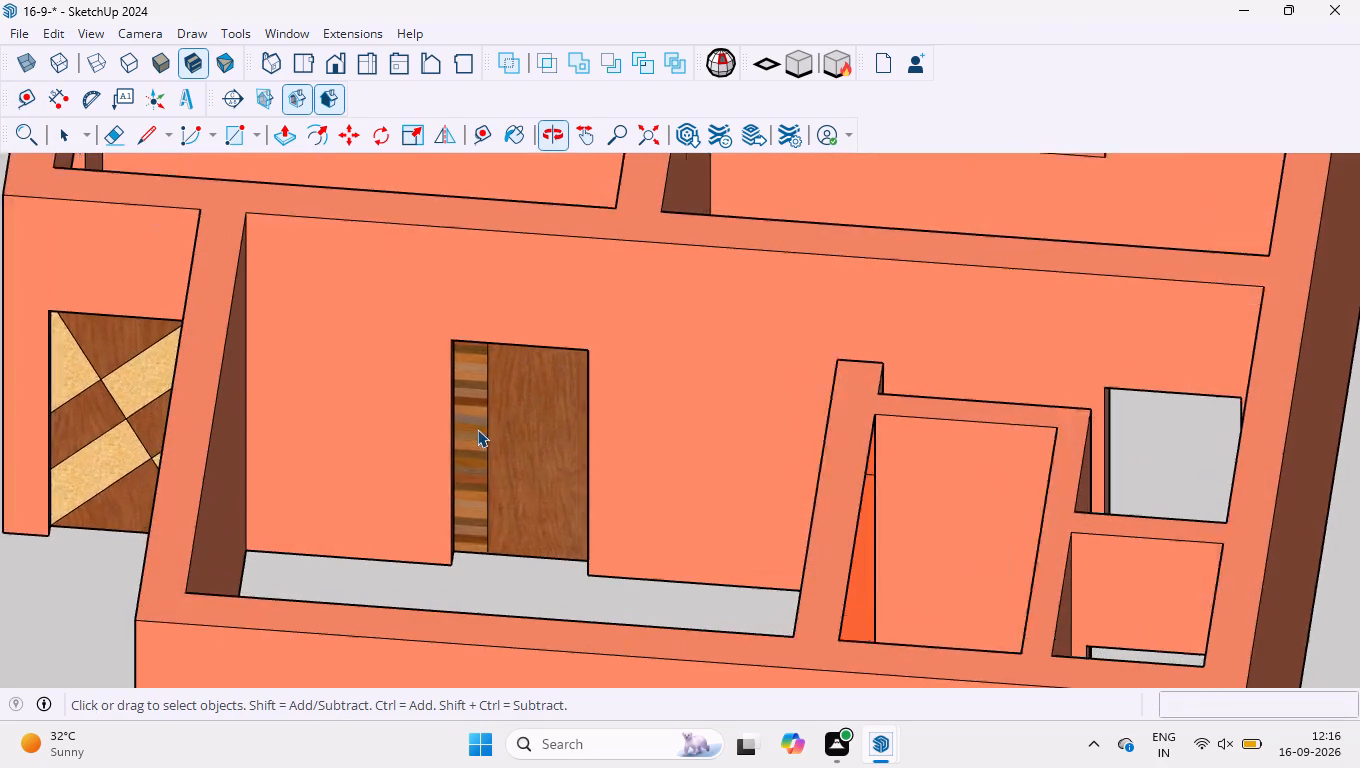
scroll(477, 429, "up", 8)
scroll(388, 220, "down", 3)
left_click_drag(382, 195, 548, 602)
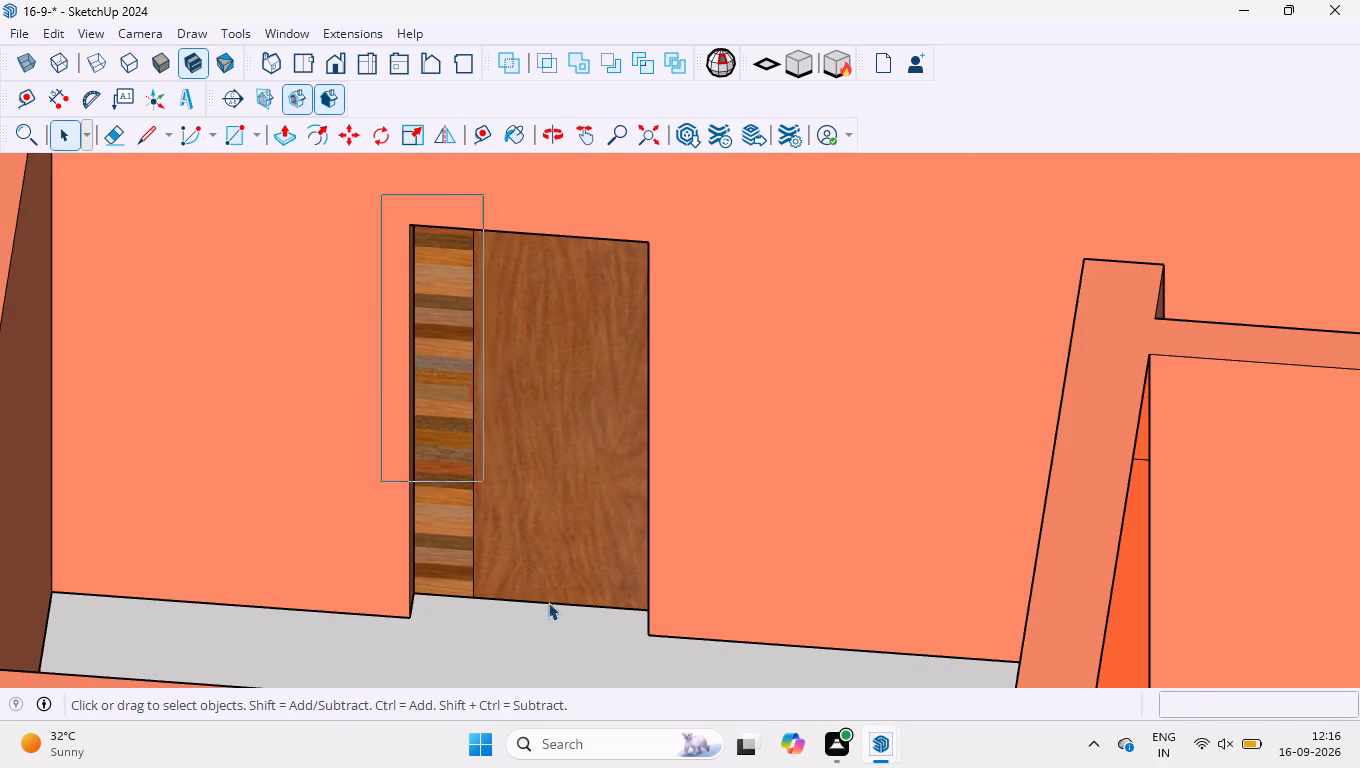
left_click_drag(548, 602, 678, 652)
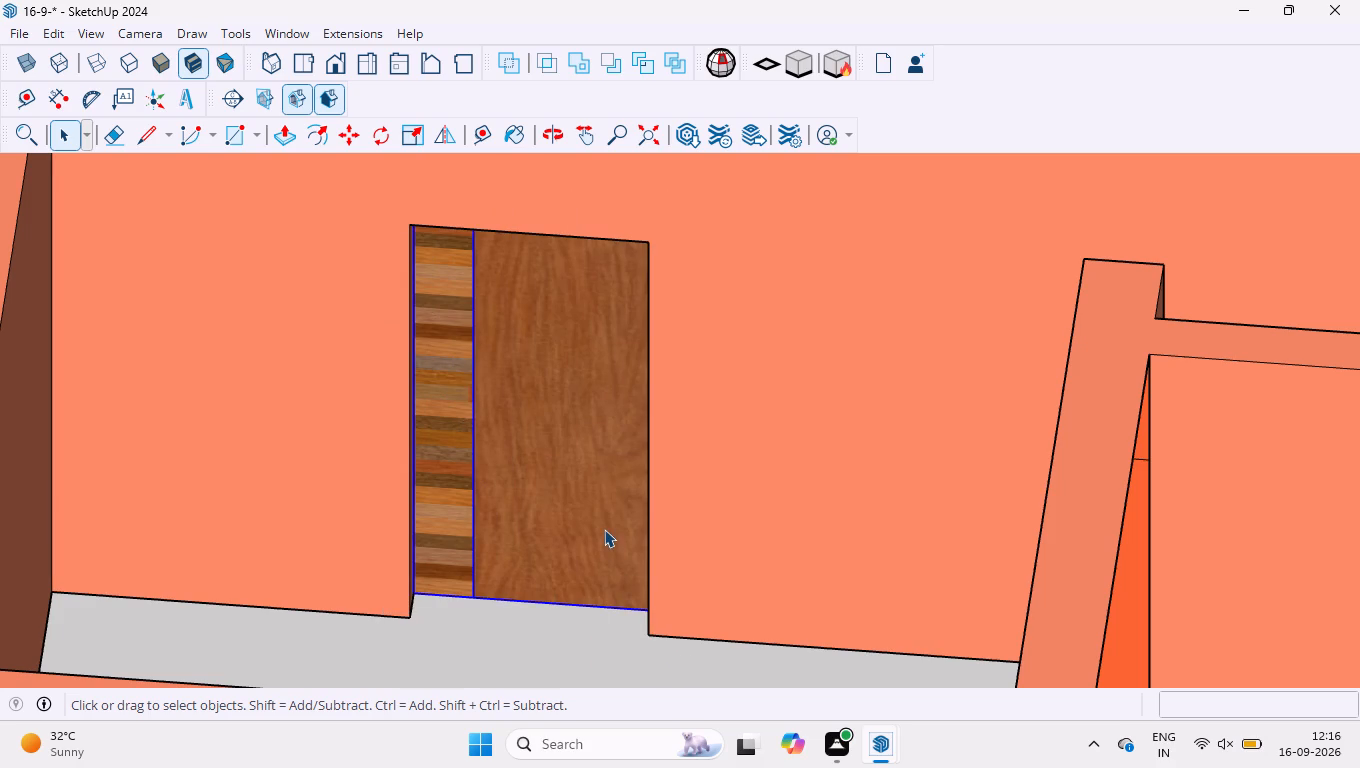
left_click(355, 149)
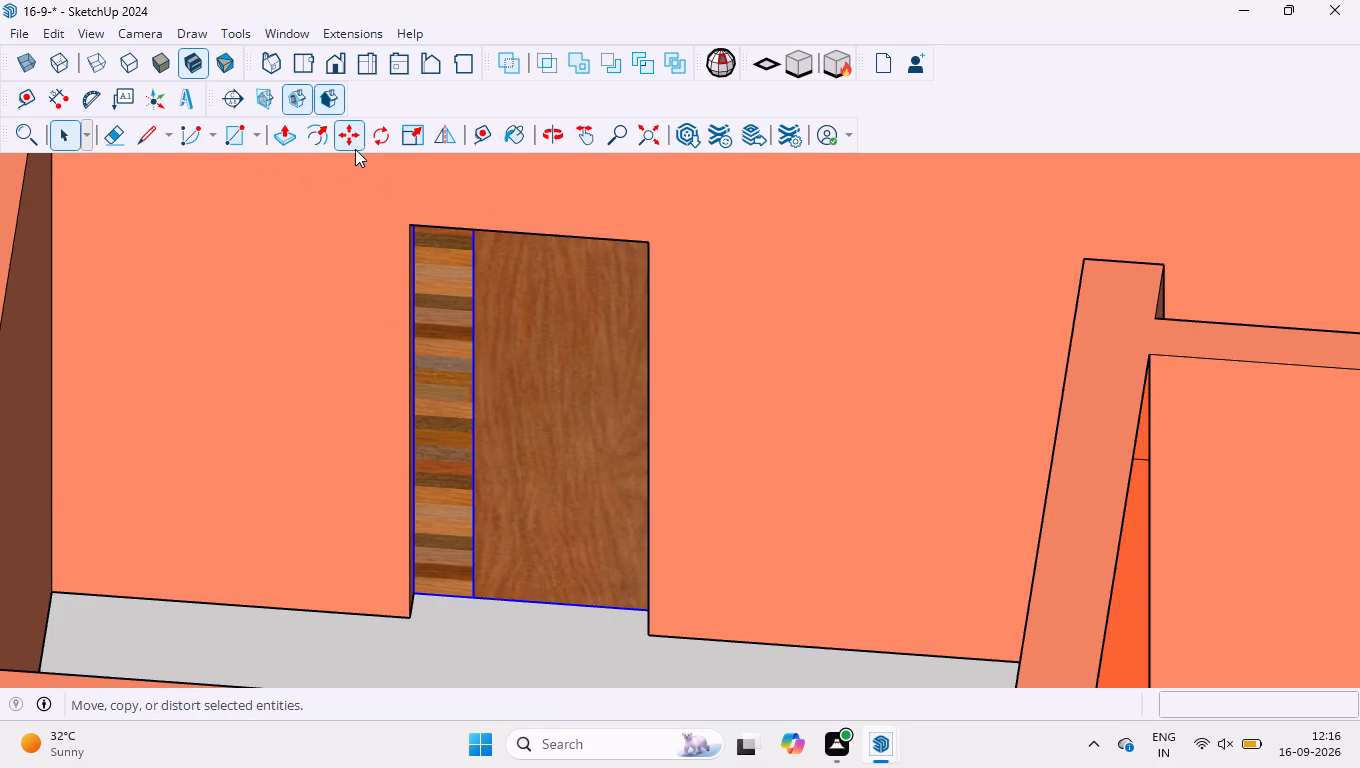
scroll(428, 601, "up", 13)
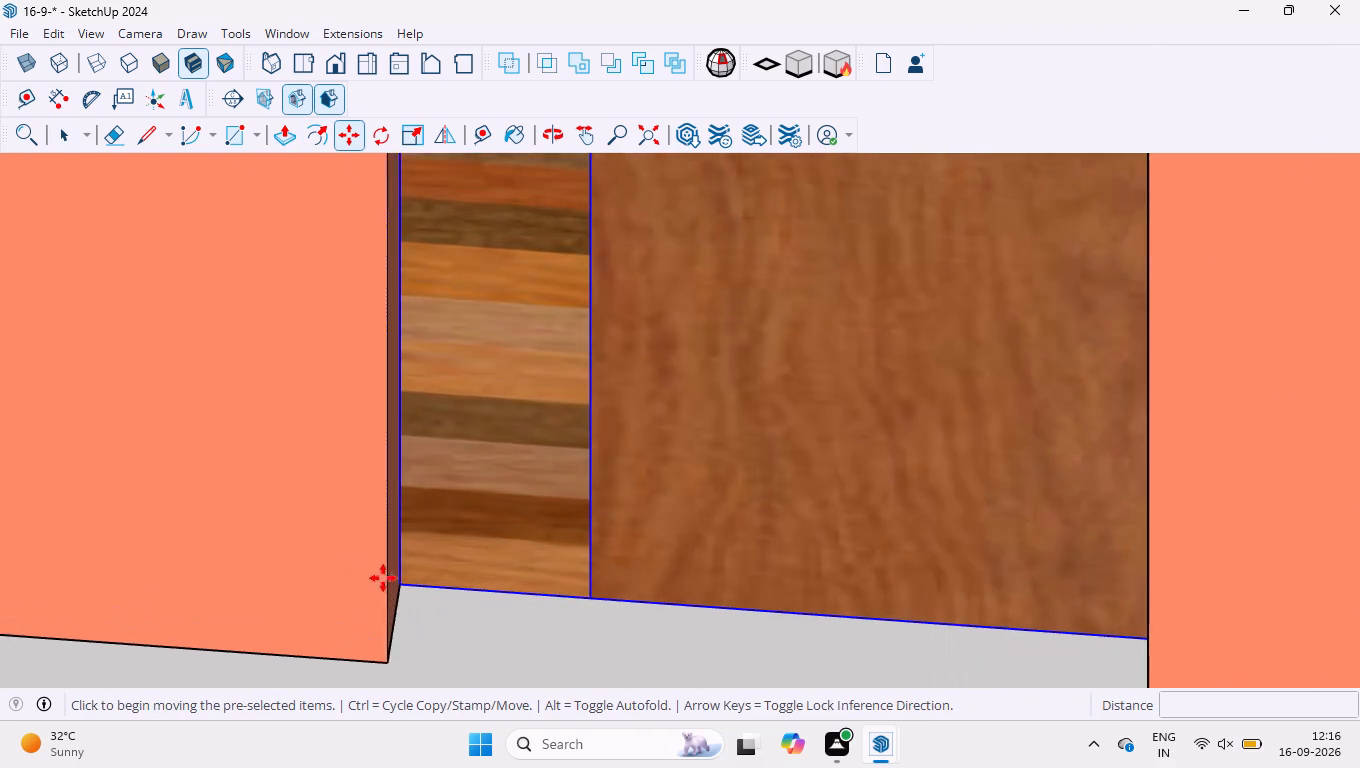
scroll(386, 584, "up", 2)
left_click(415, 589)
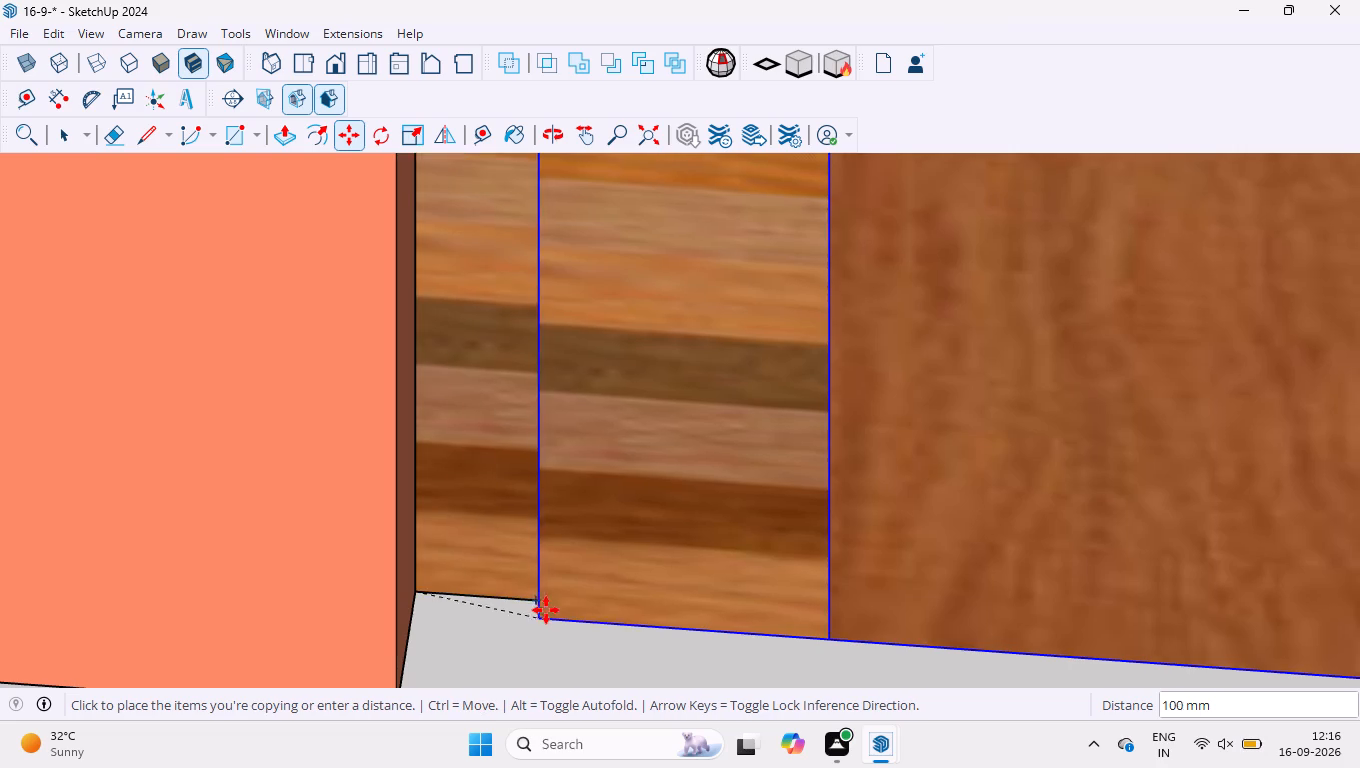
scroll(546, 610, "down", 20)
scroll(546, 610, "down", 7)
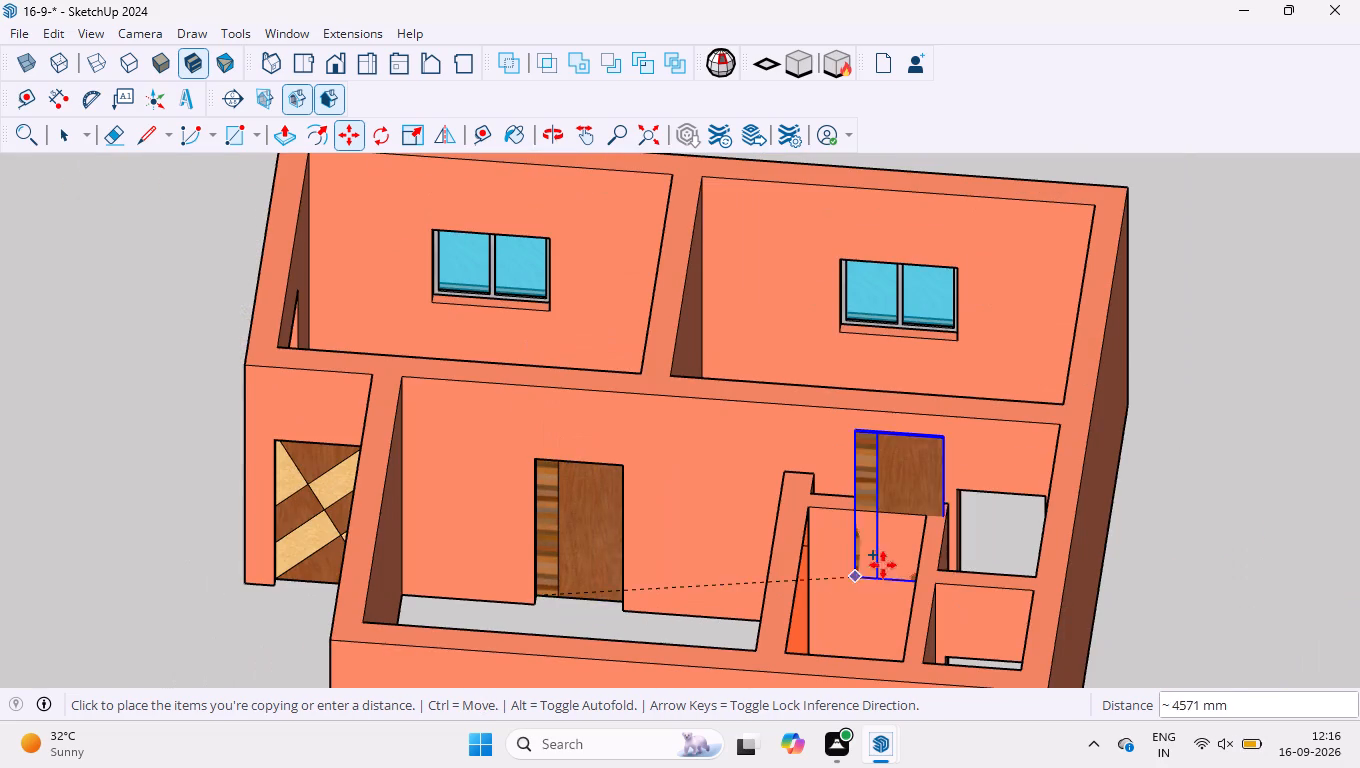
middle_click(936, 569)
middle_click_drag(996, 542, 961, 630)
scroll(935, 651, "up", 20)
scroll(935, 651, "up", 5)
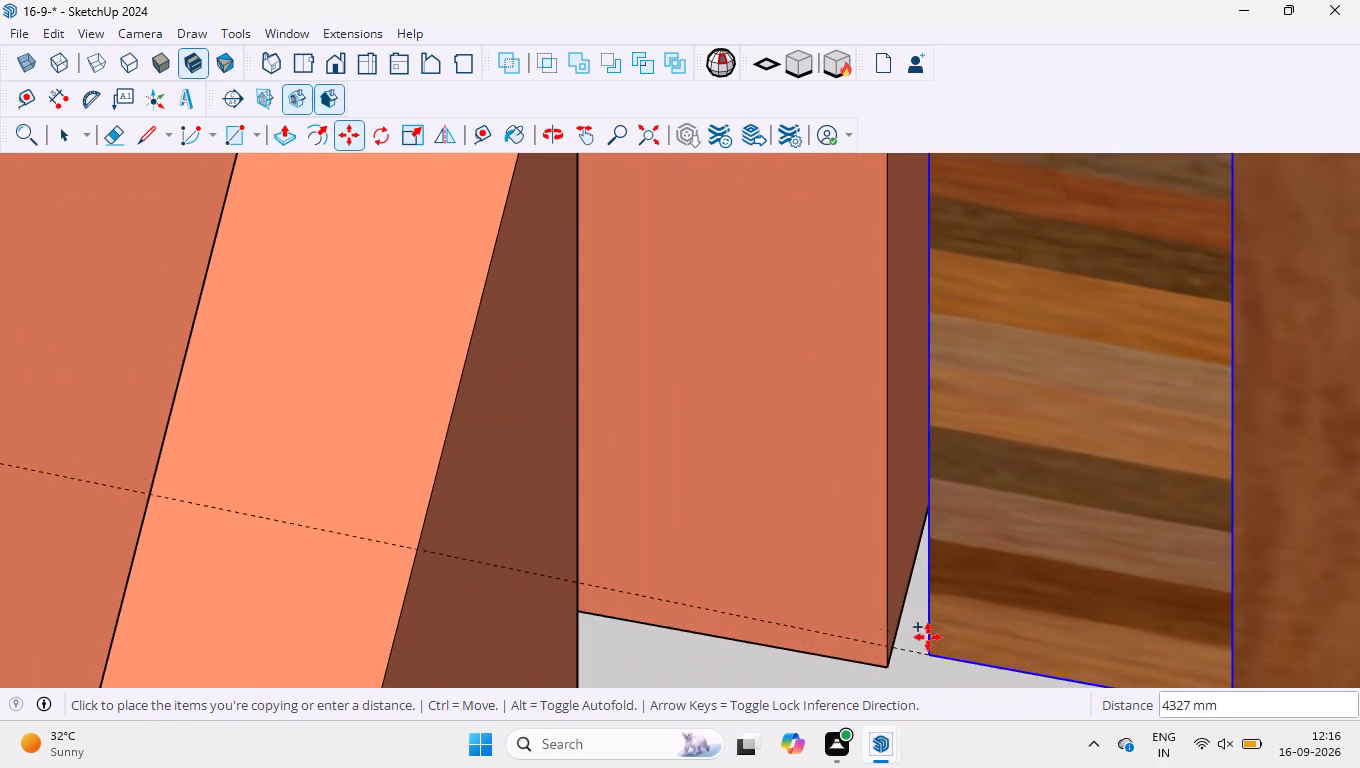
scroll(918, 606, "up", 4)
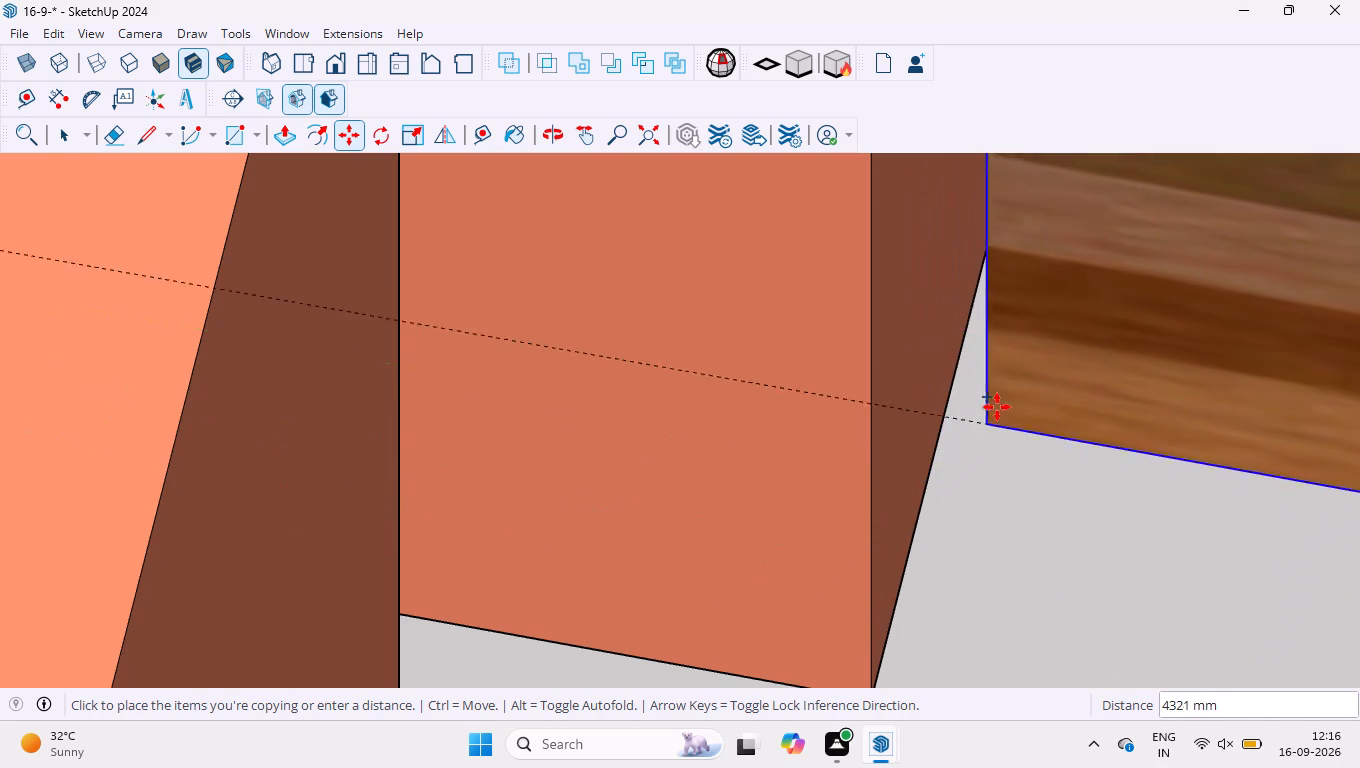
scroll(940, 370, "down", 4)
scroll(1085, 169, "up", 3)
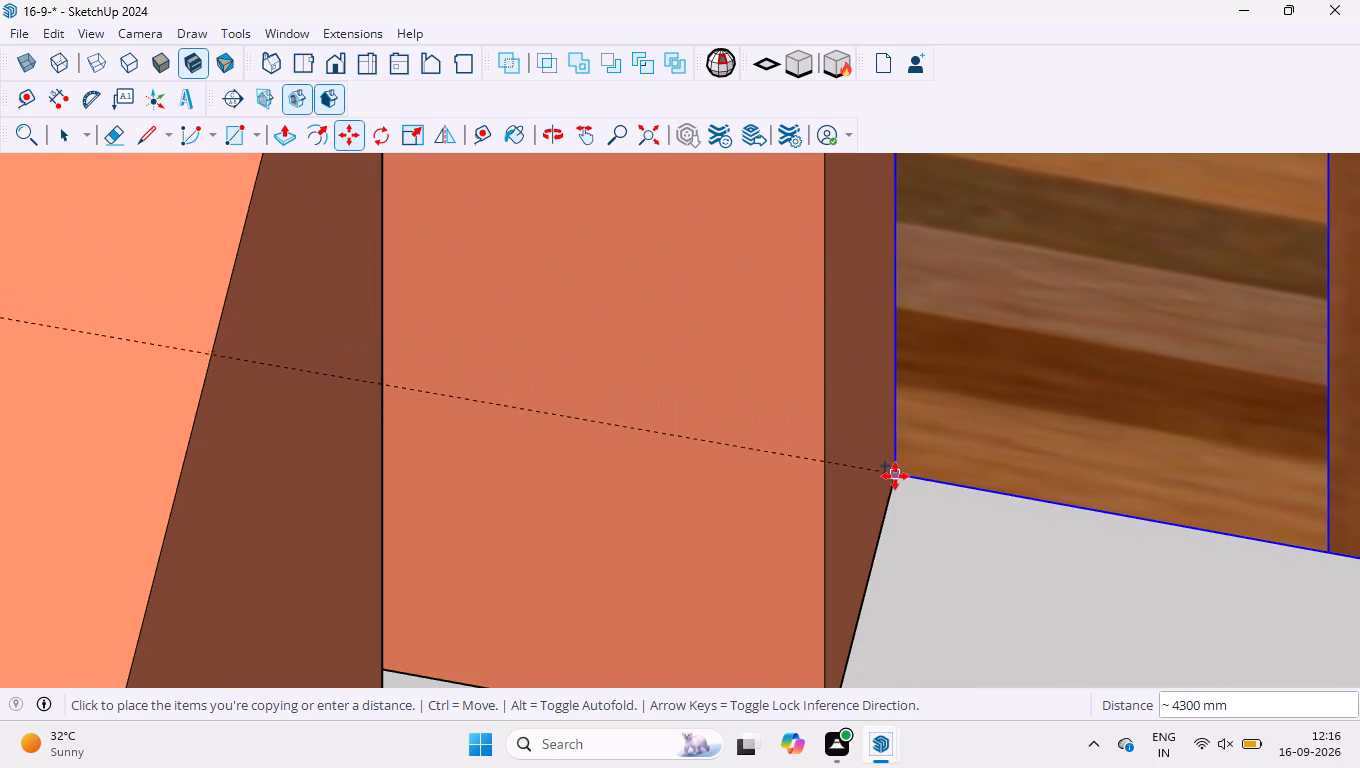
left_click(893, 505)
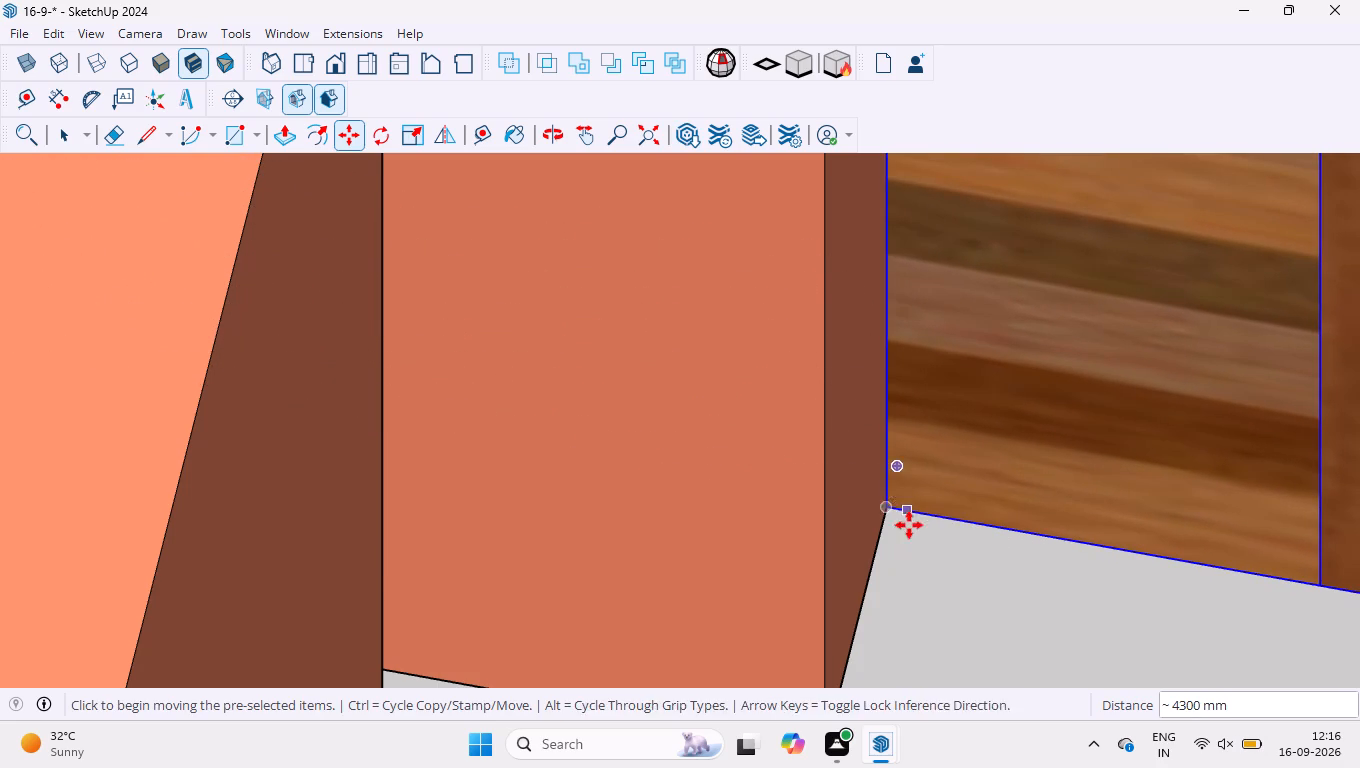
Inspect the doors fitted in the long inner wall and the openings still empty around the small corner rooms.
key("space")
scroll(865, 546, "down", 20)
scroll(865, 546, "down", 2)
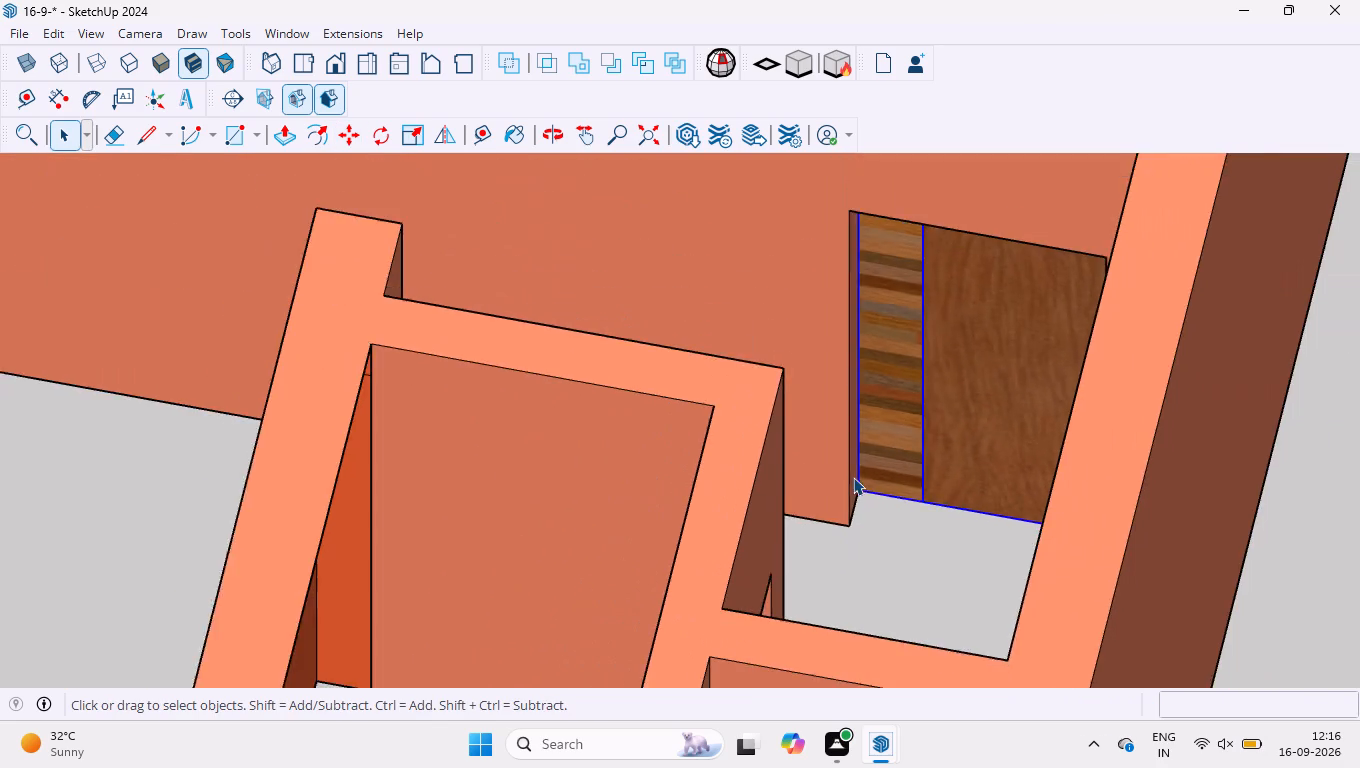
scroll(853, 477, "down", 4)
left_click(1209, 530)
middle_click_drag(1087, 383, 689, 602)
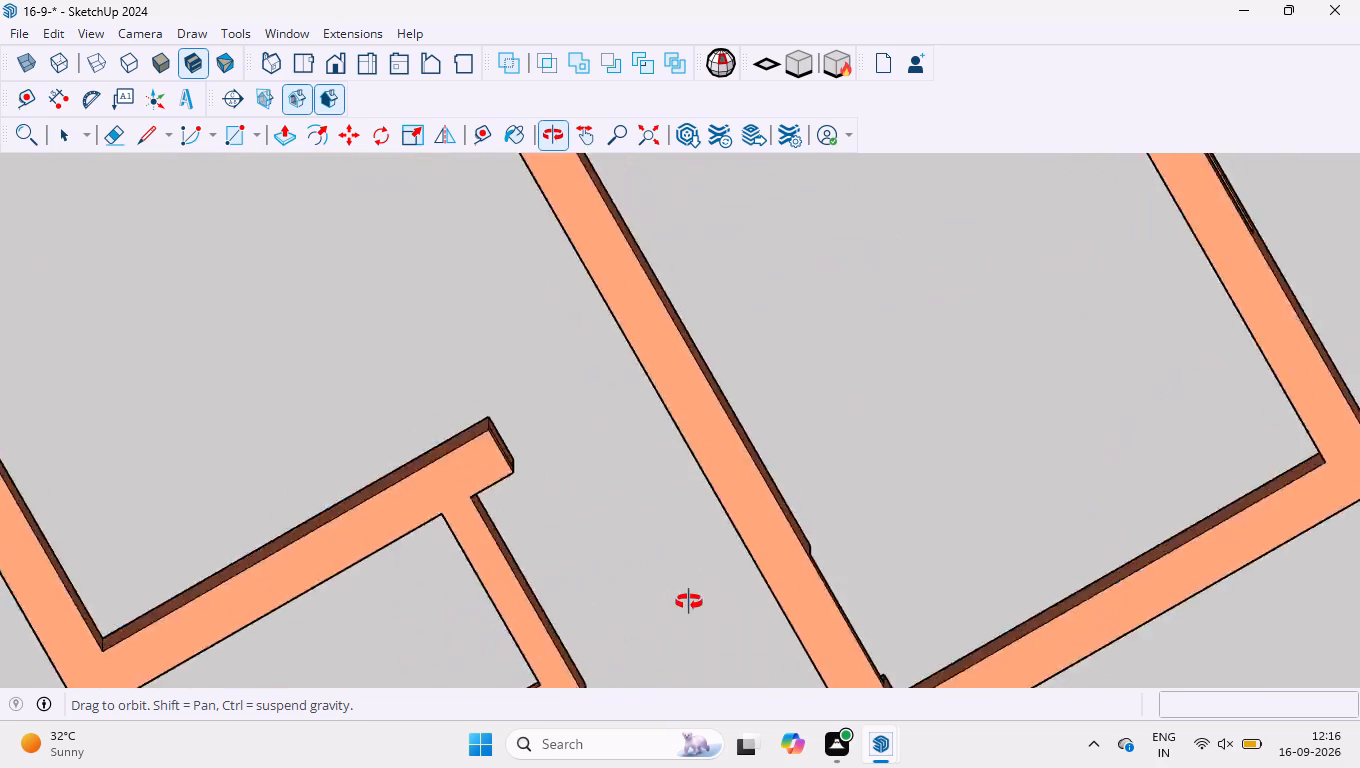
middle_click_drag(689, 602, 738, 428)
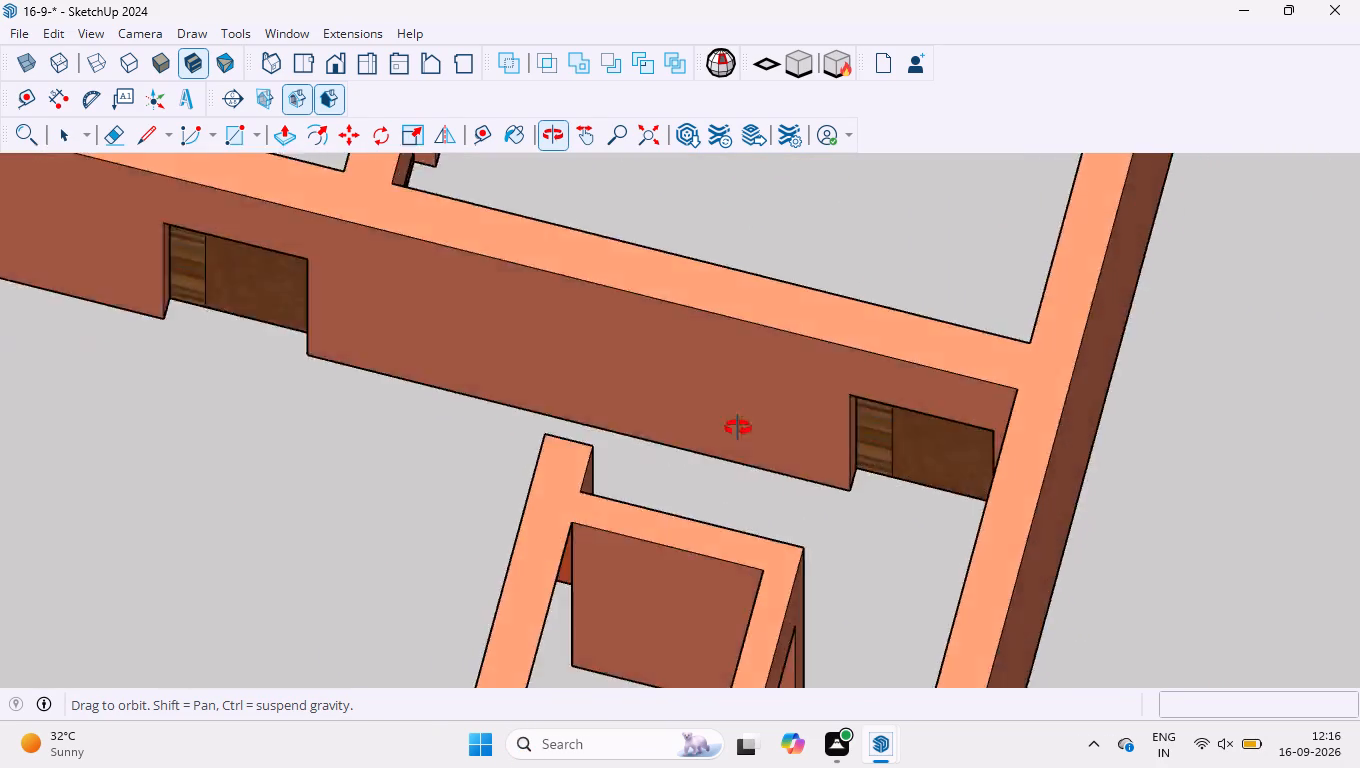
middle_click_drag(738, 428, 863, 312)
scroll(770, 354, "down", 1)
middle_click_drag(883, 332, 856, 371)
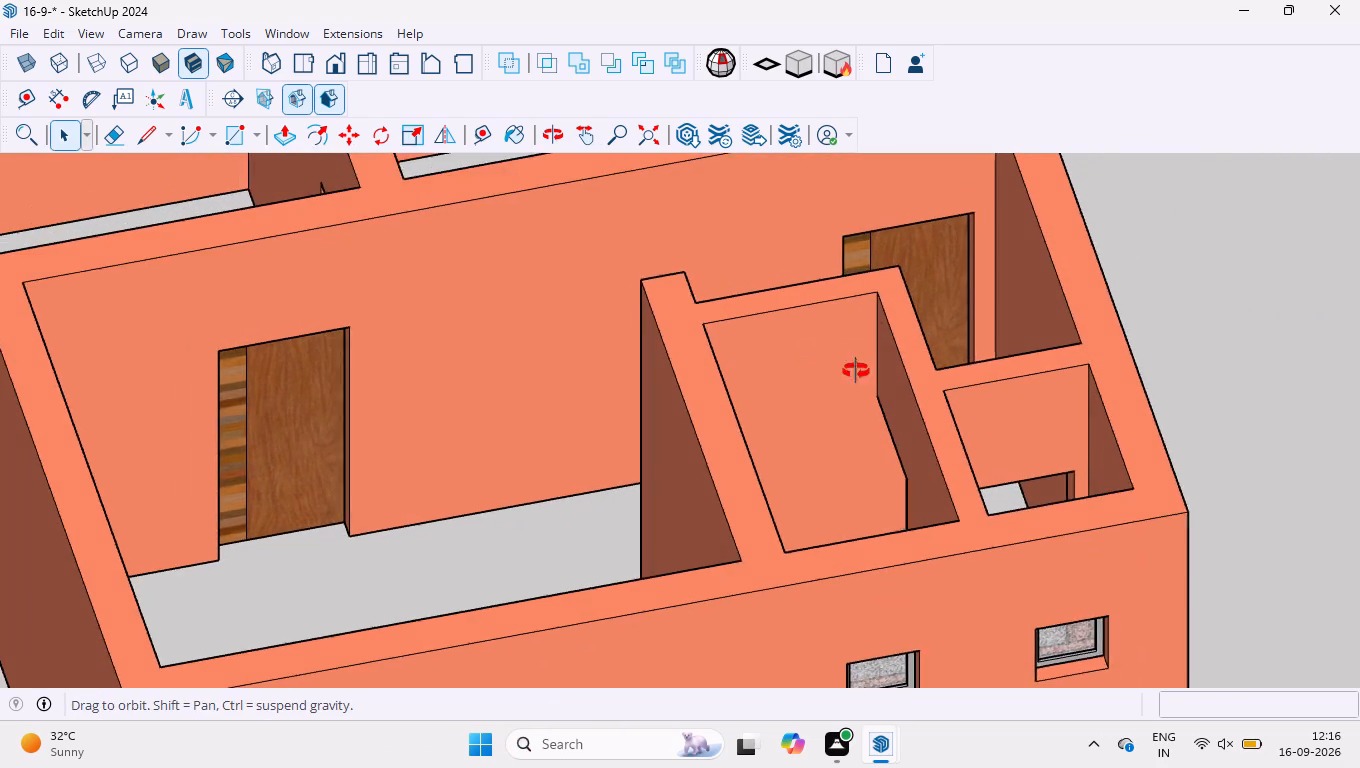
middle_click_drag(856, 371, 837, 391)
key("space")
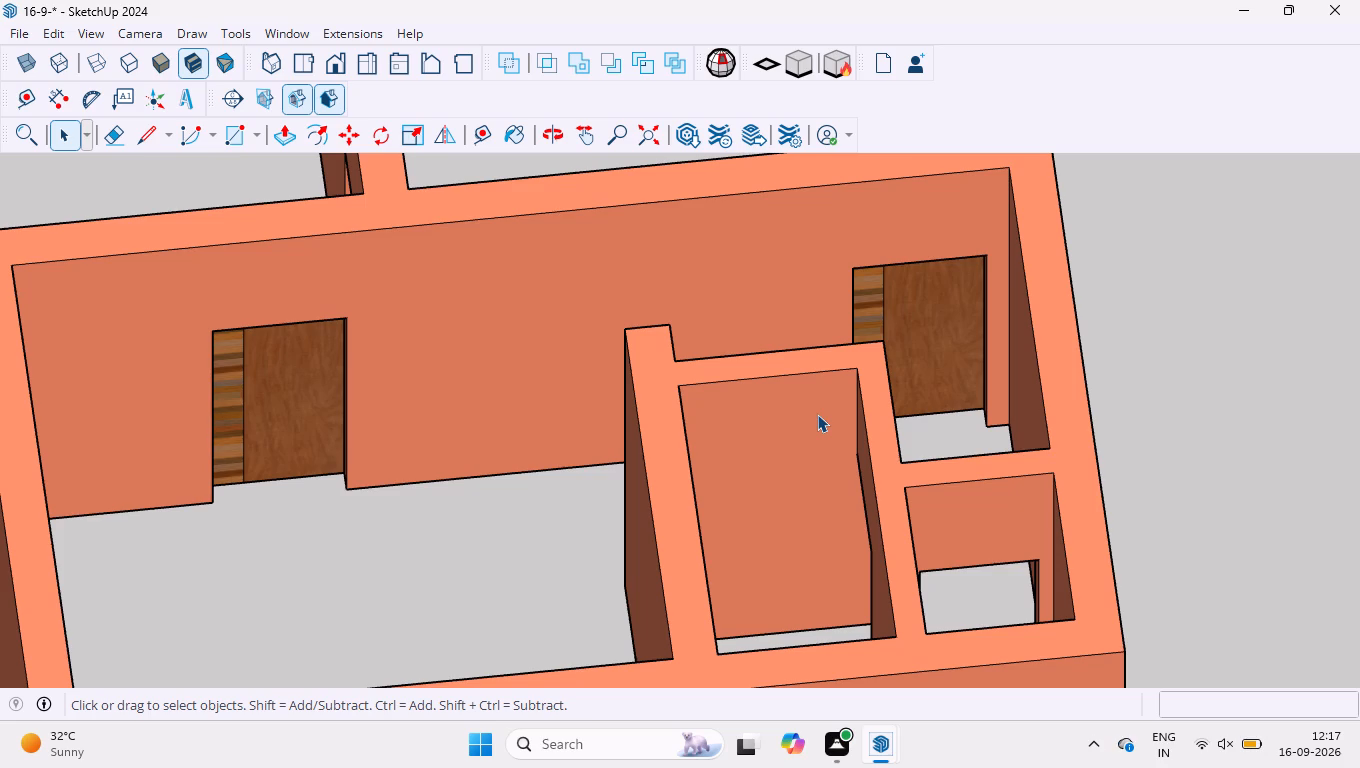
scroll(789, 417, "down", 6)
scroll(984, 464, "down", 3)
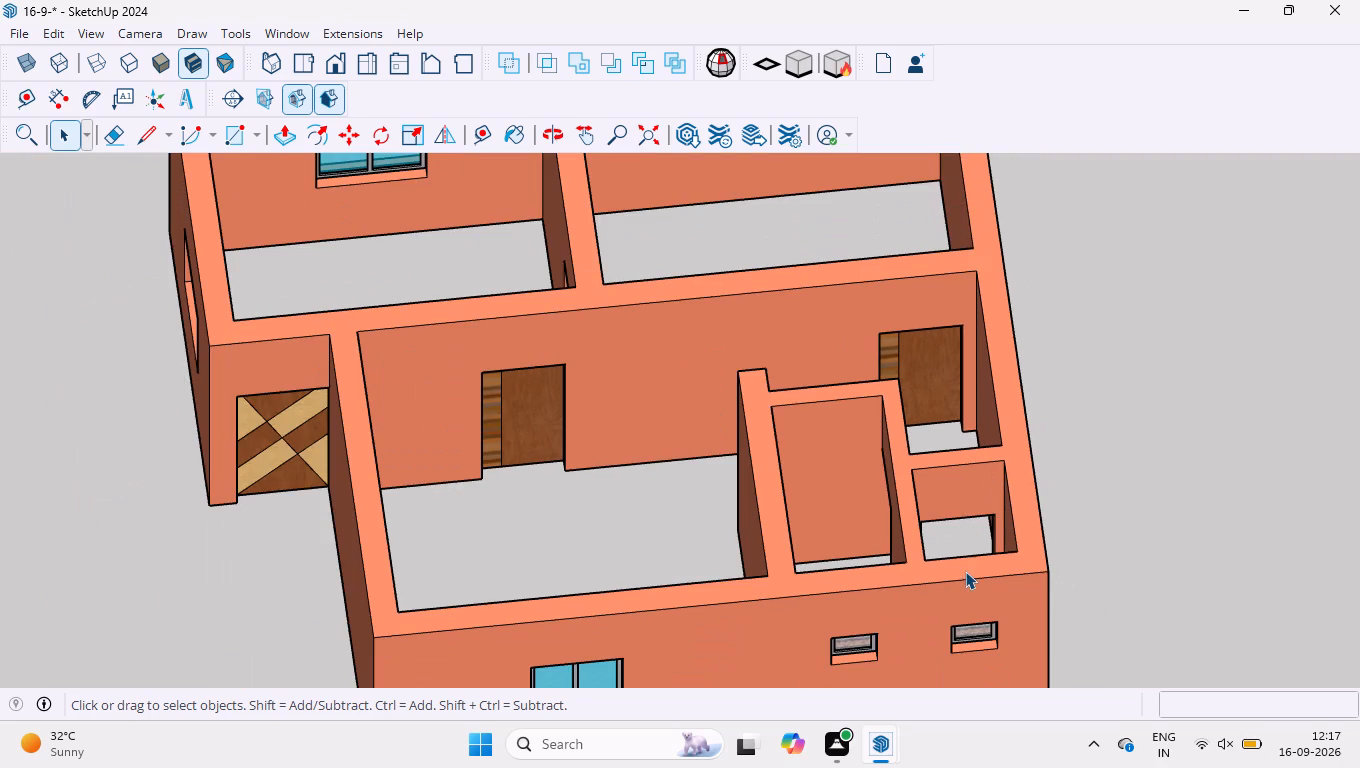
Draw a 2000 mm by 800 mm rectangle across the empty door opening of the smallest corner room, from corner to corner.
scroll(961, 527, "up", 2)
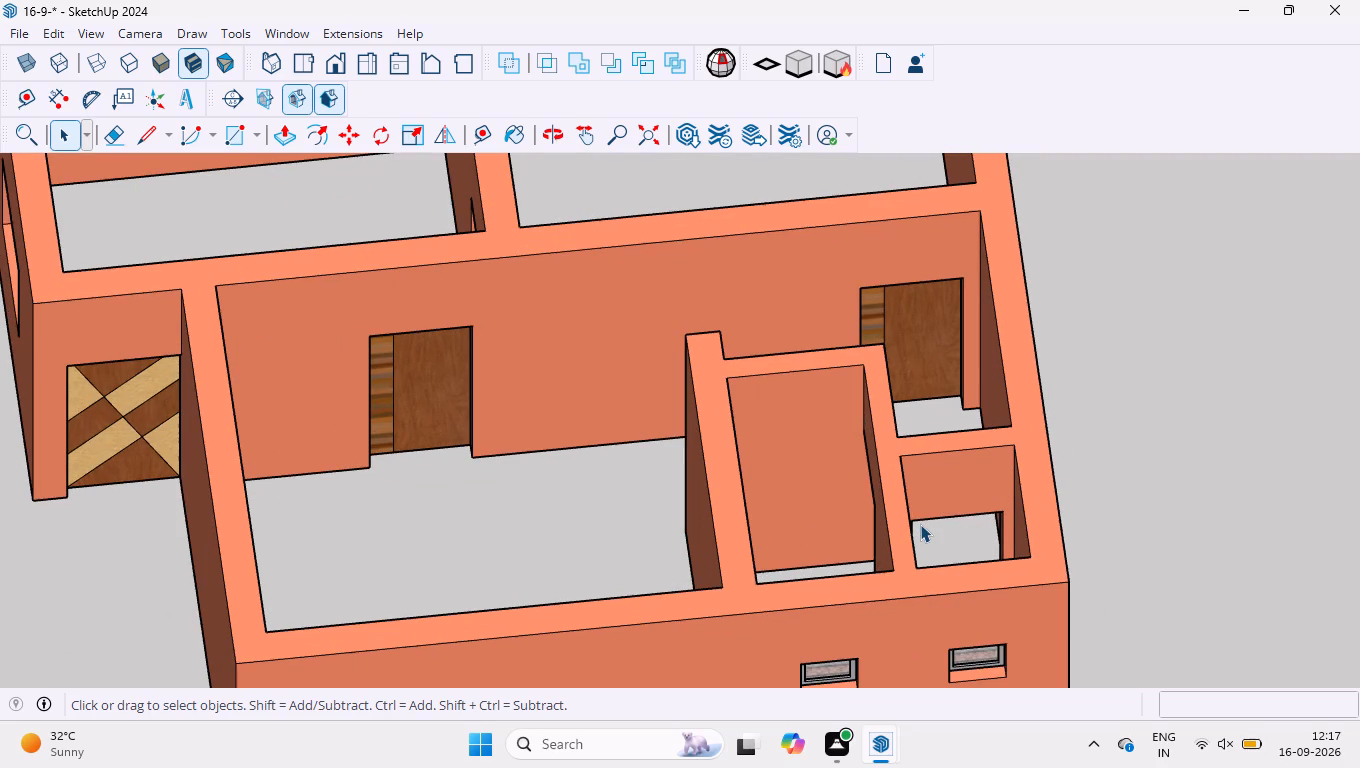
scroll(1152, 451, "down", 3)
scroll(1064, 581, "up", 5)
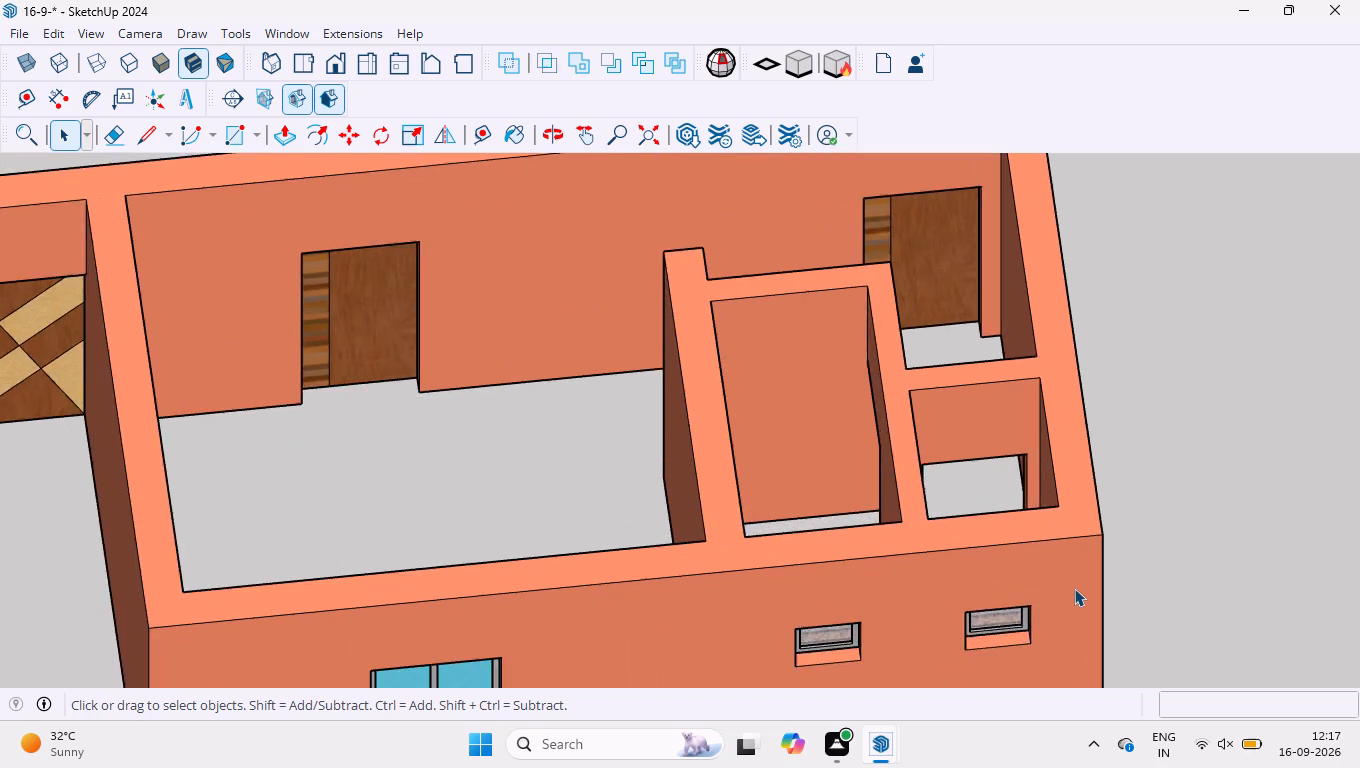
scroll(1074, 588, "up", 3)
scroll(1013, 469, "down", 6)
middle_click_drag(998, 448, 998, 565)
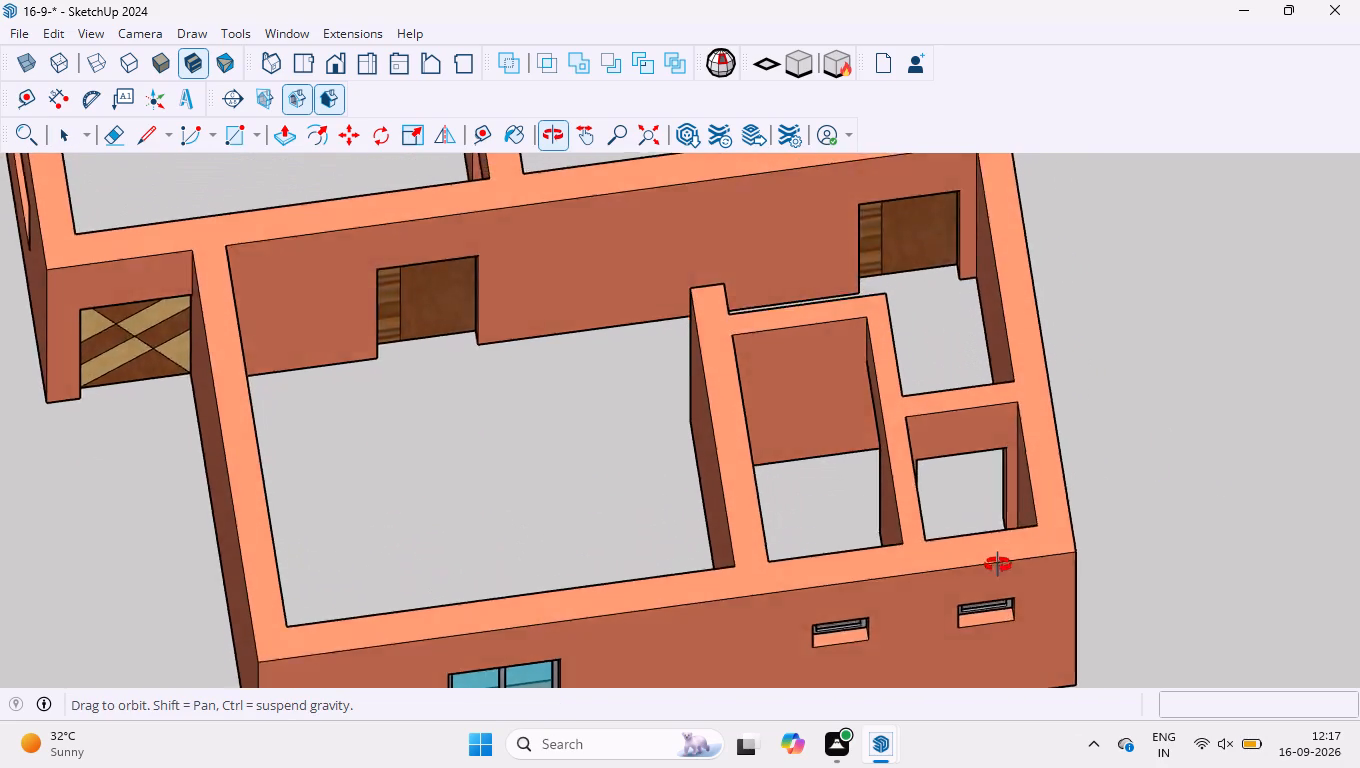
middle_click_drag(998, 565, 989, 577)
scroll(989, 577, "up", 17)
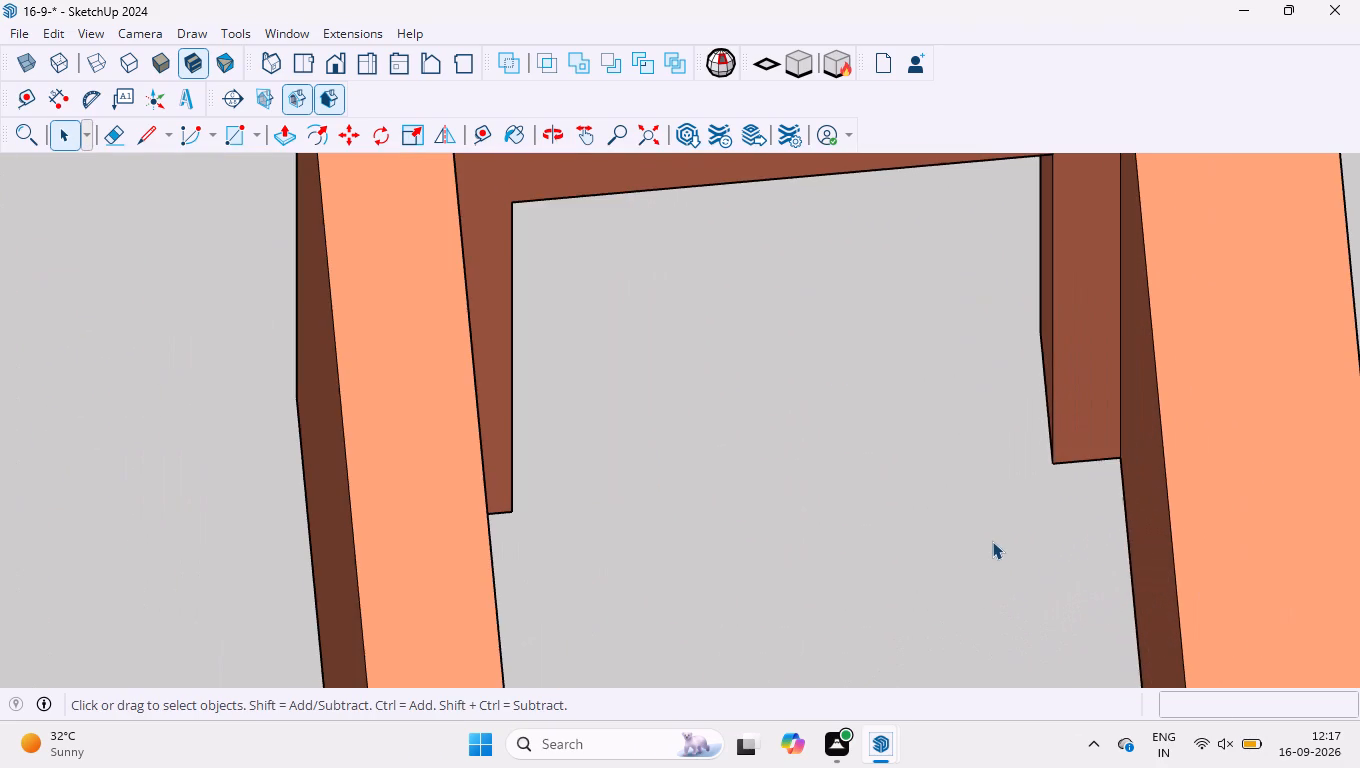
left_click(228, 146)
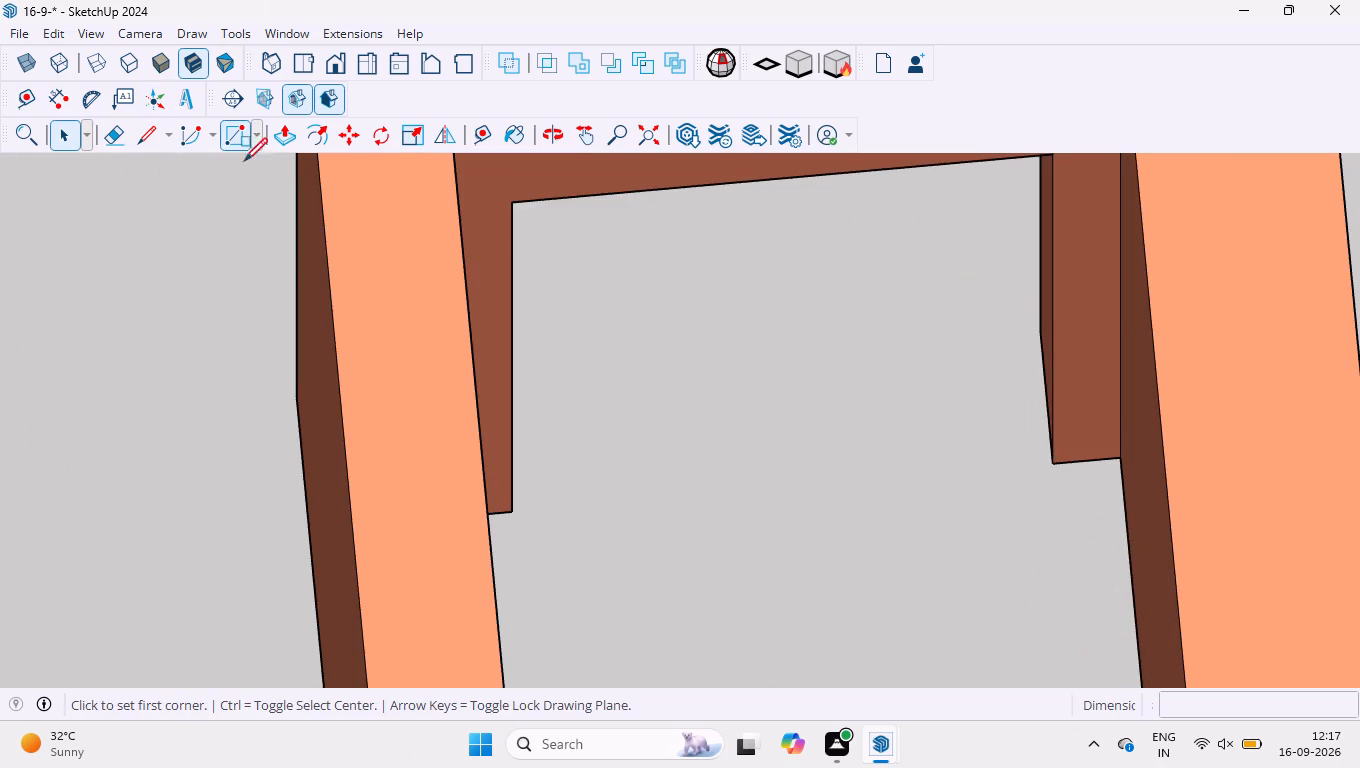
left_click(513, 206)
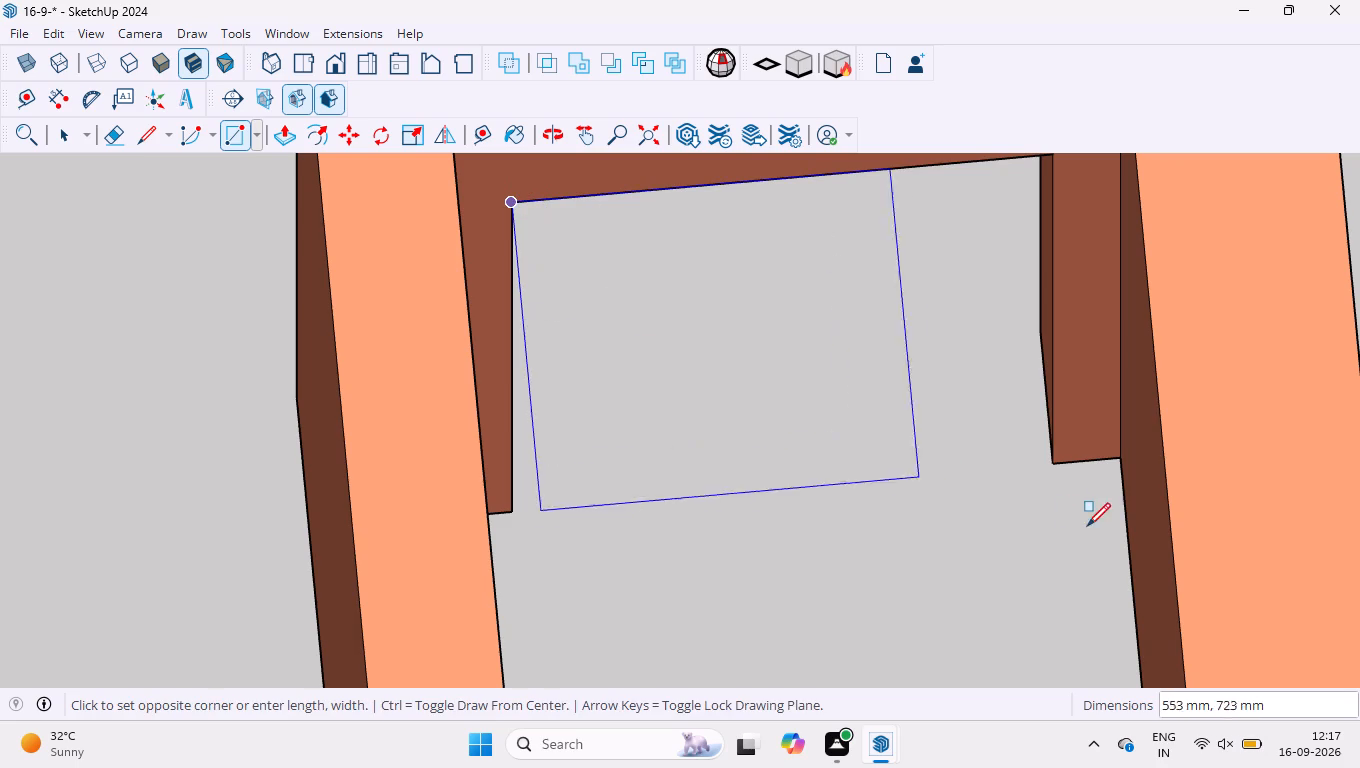
left_click(1057, 467)
key("space")
Move the new rectangular face about 2260 mm out of the opening to the free space beside the house.
left_click(872, 390)
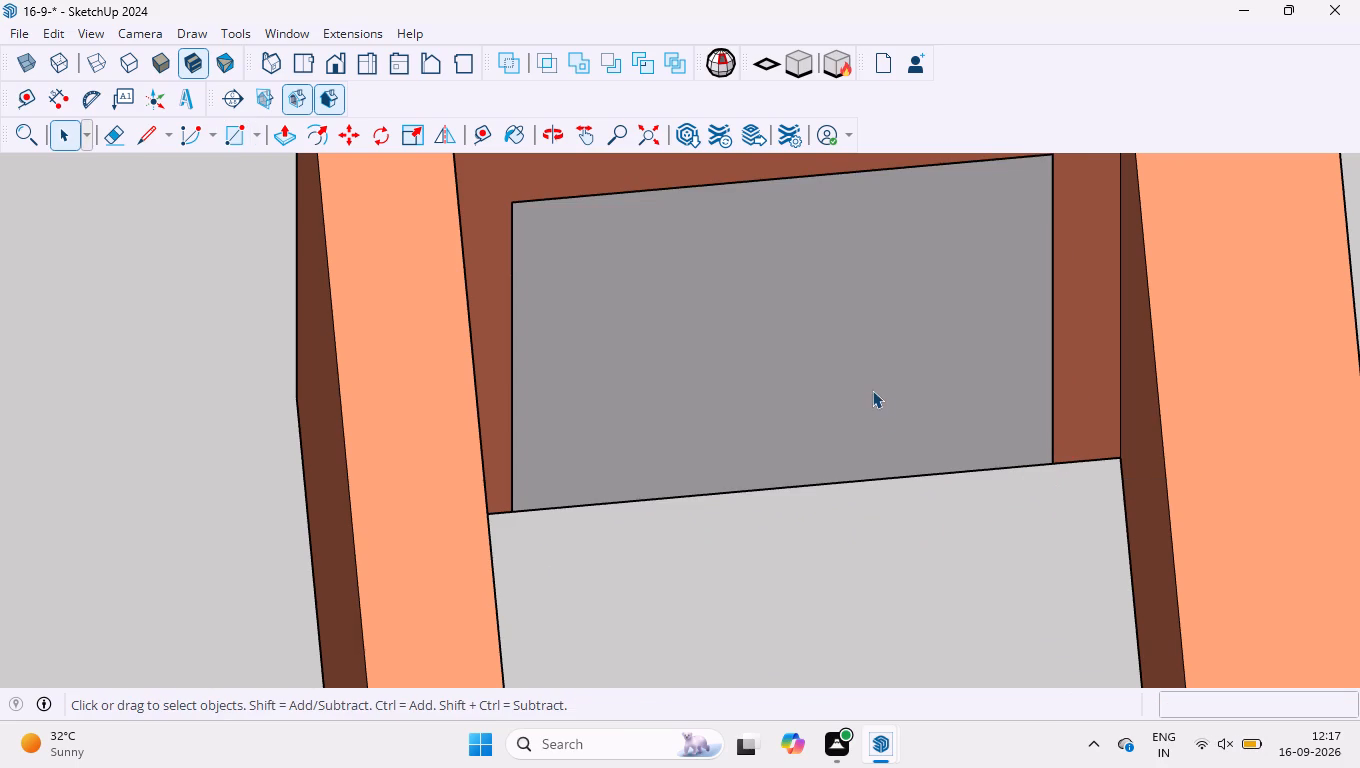
left_click(344, 149)
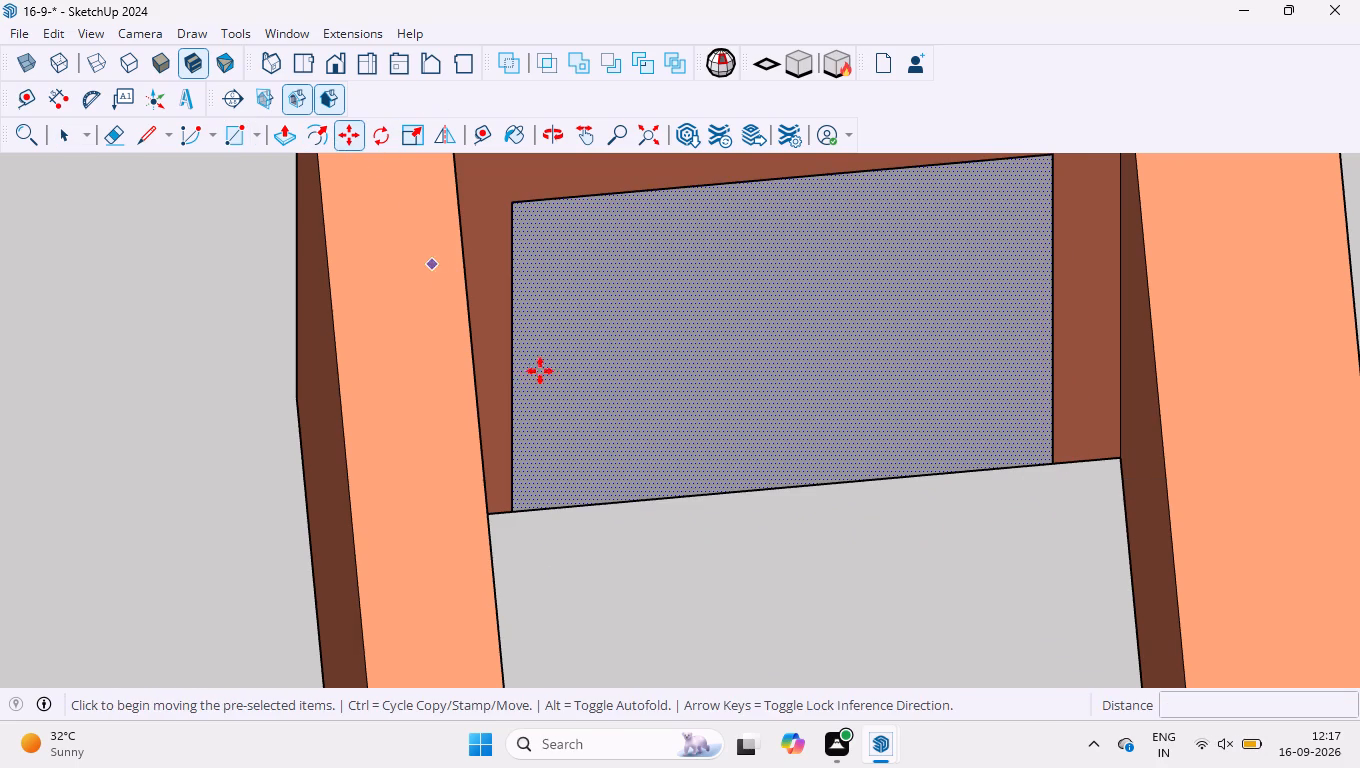
left_click(612, 403)
scroll(620, 390, "down", 14)
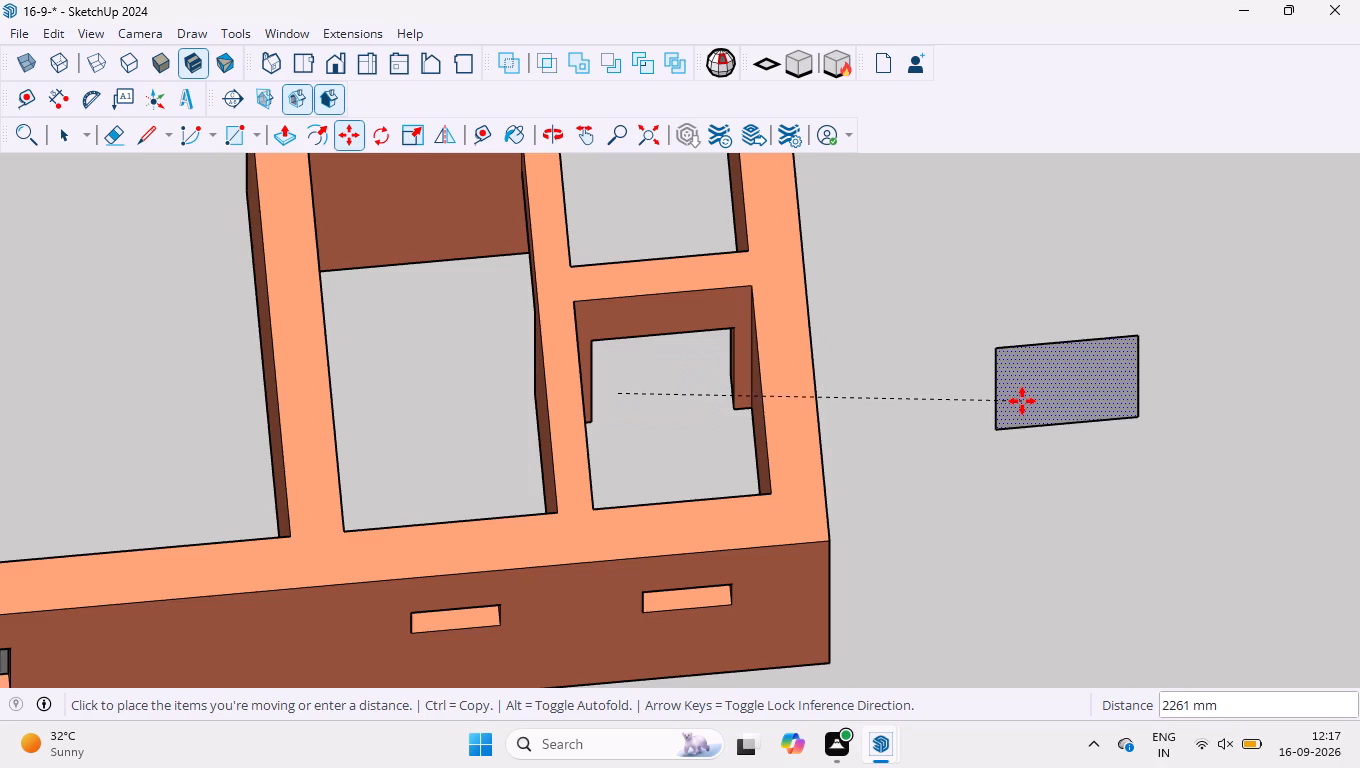
left_click(1022, 401)
Offset the outline of the standalone rectangle 50 mm inward to form a door frame border.
middle_click_drag(1103, 481, 1063, 292)
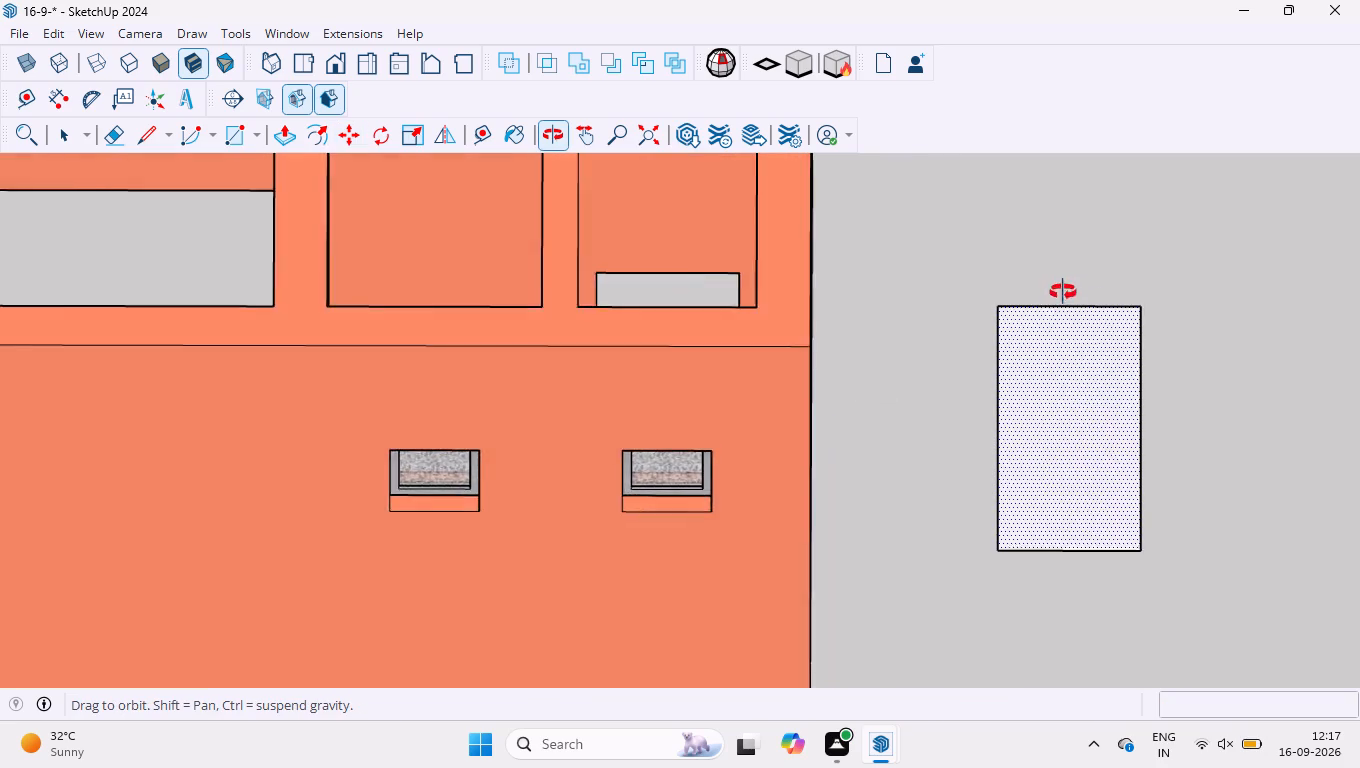
middle_click_drag(1063, 292, 1060, 278)
scroll(1105, 535, "up", 3)
key("space")
key("c")
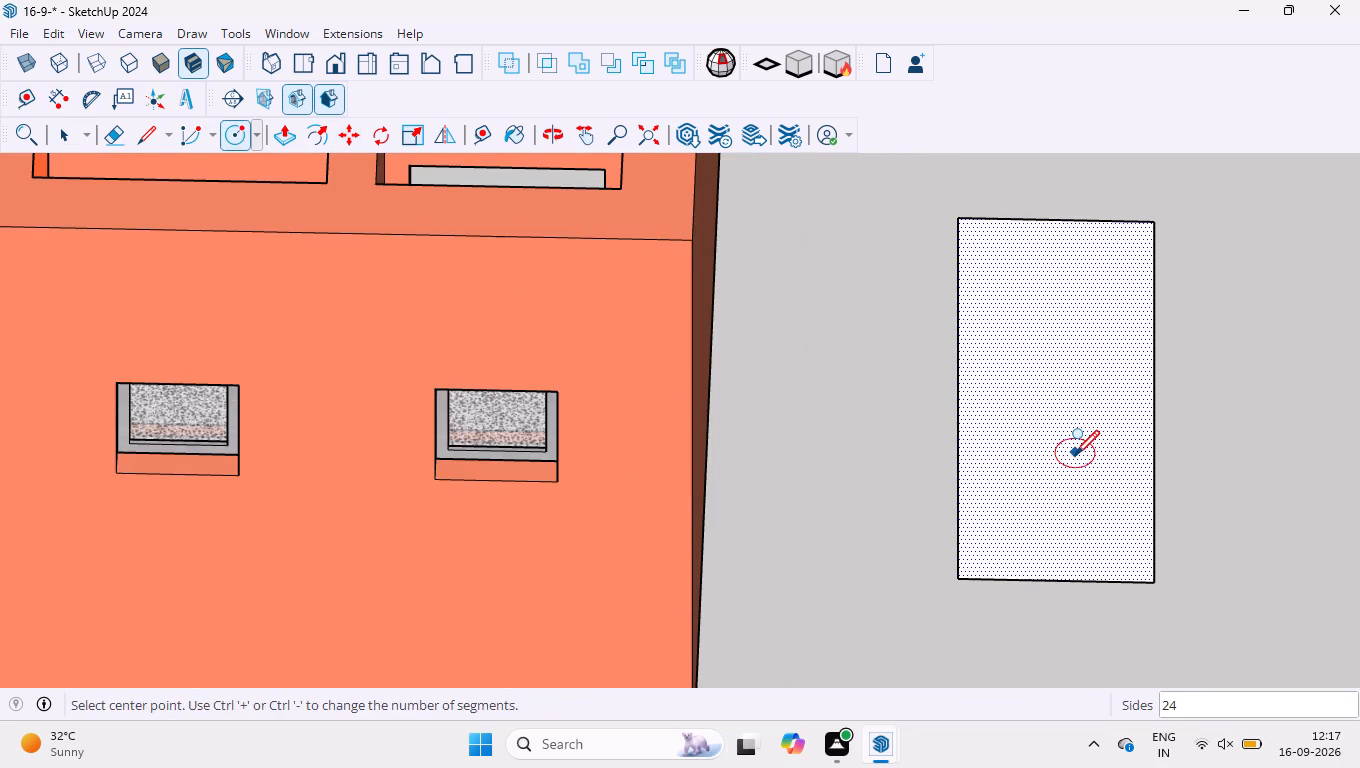
key("space")
key("space")
left_click(842, 439)
scroll(1045, 376, "down", 3)
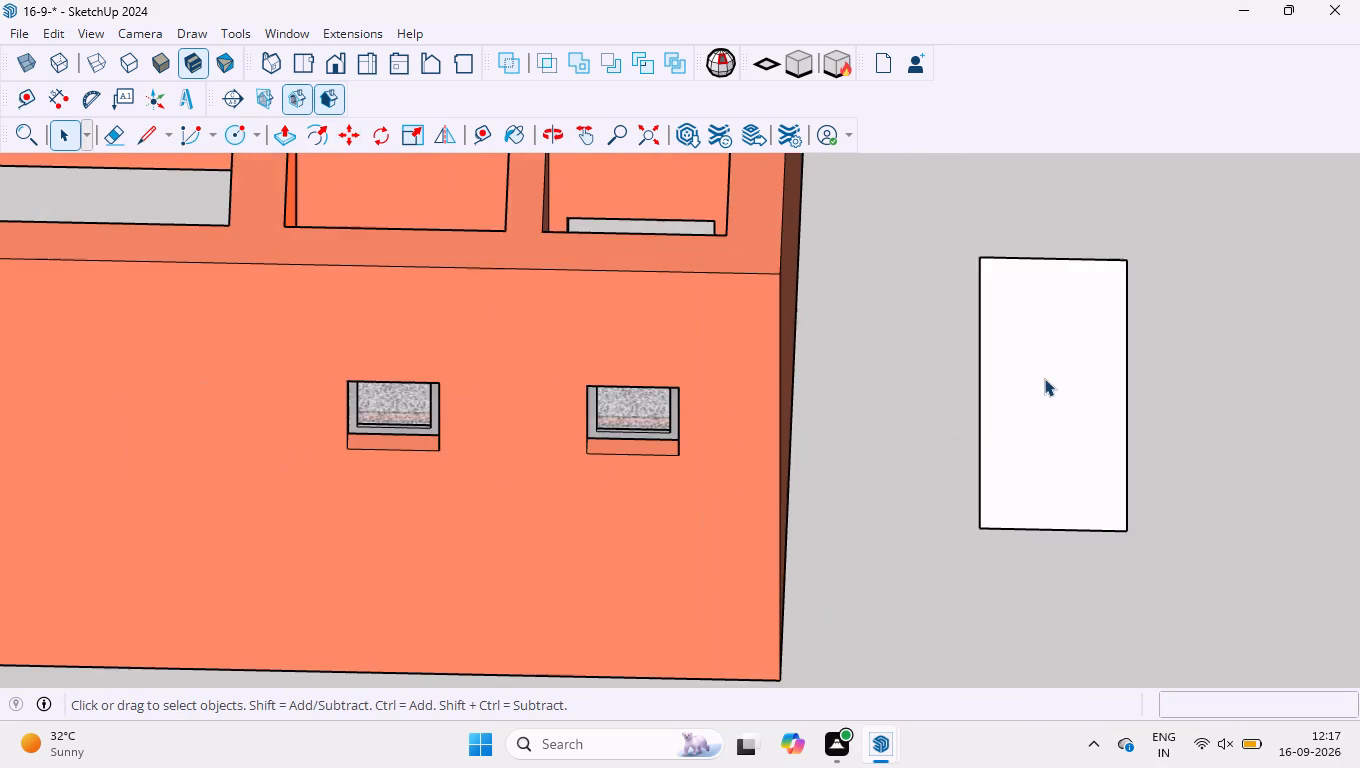
scroll(1042, 368, "down", 3)
middle_click_drag(1025, 318, 1031, 352)
scroll(1054, 309, "up", 4)
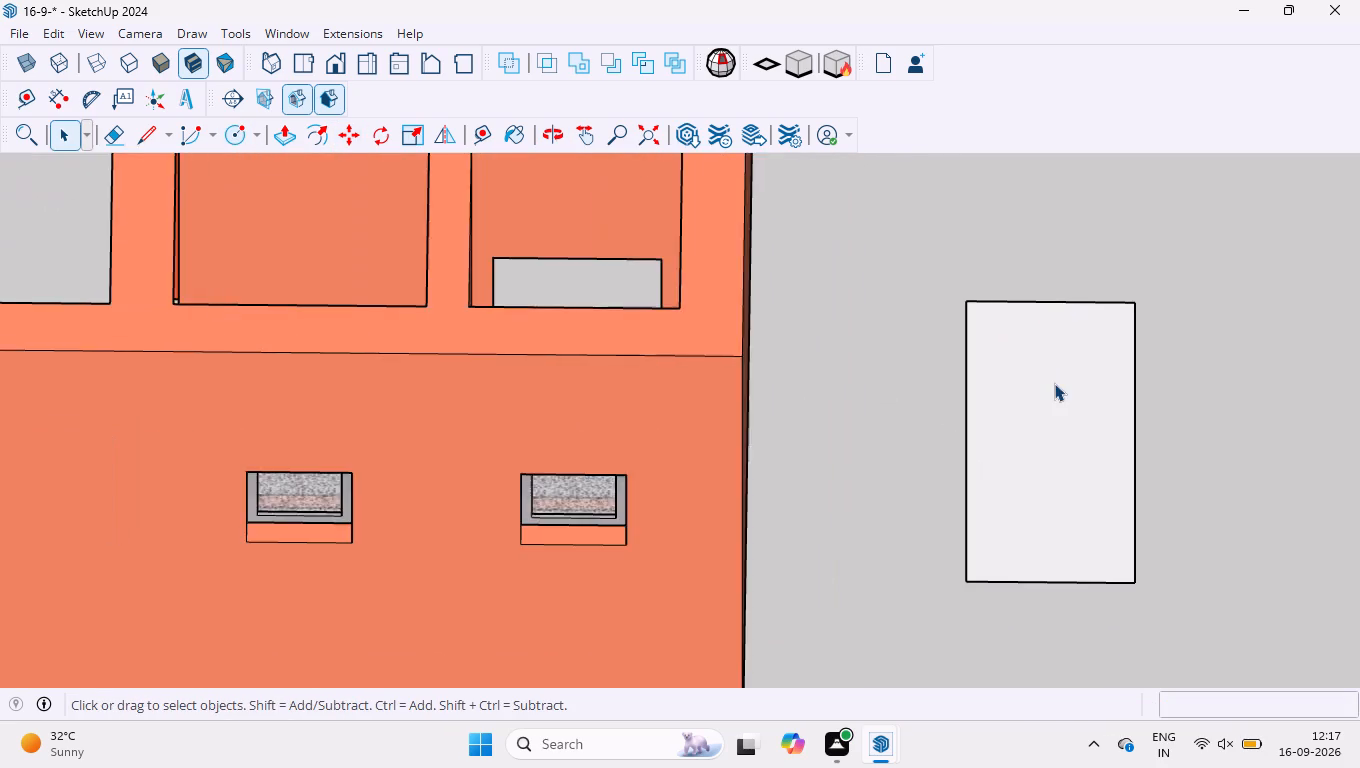
scroll(1054, 383, "up", 2)
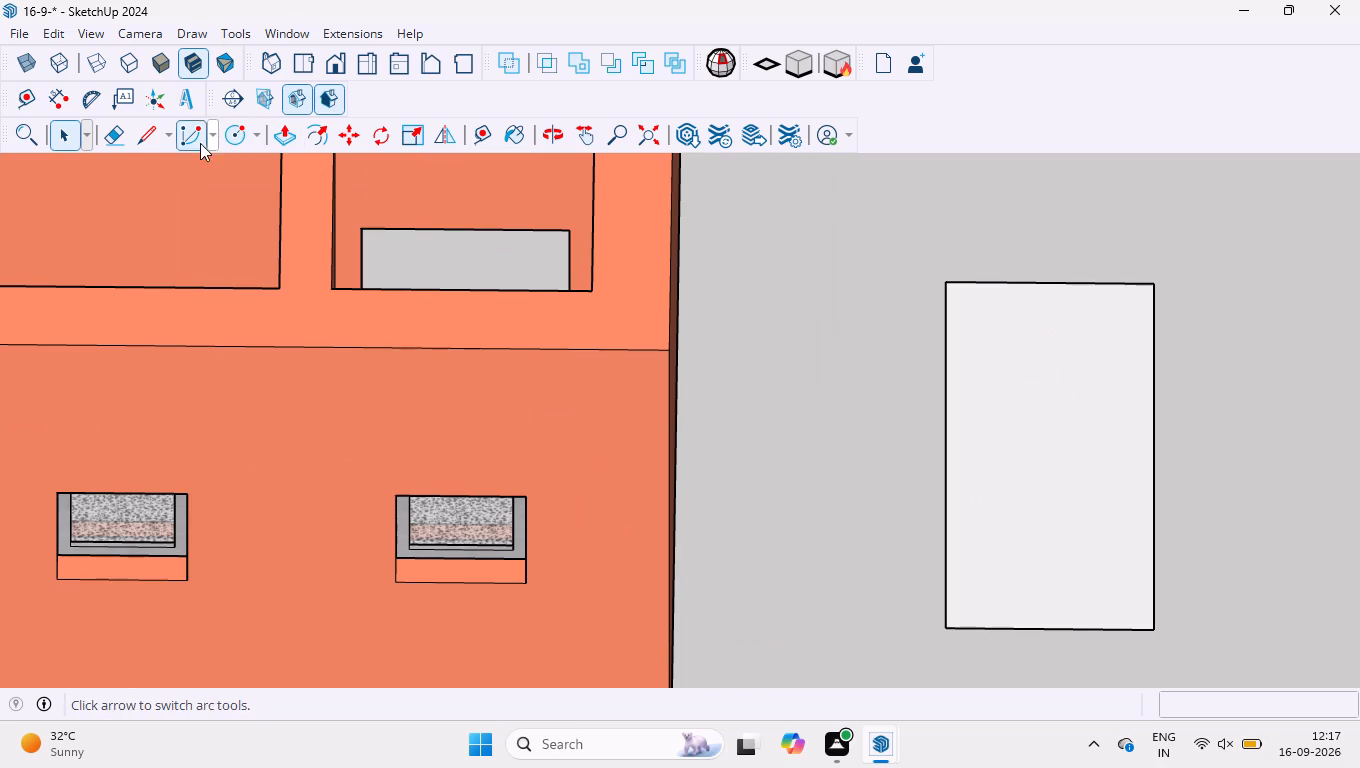
left_click(318, 139)
left_click(1022, 424)
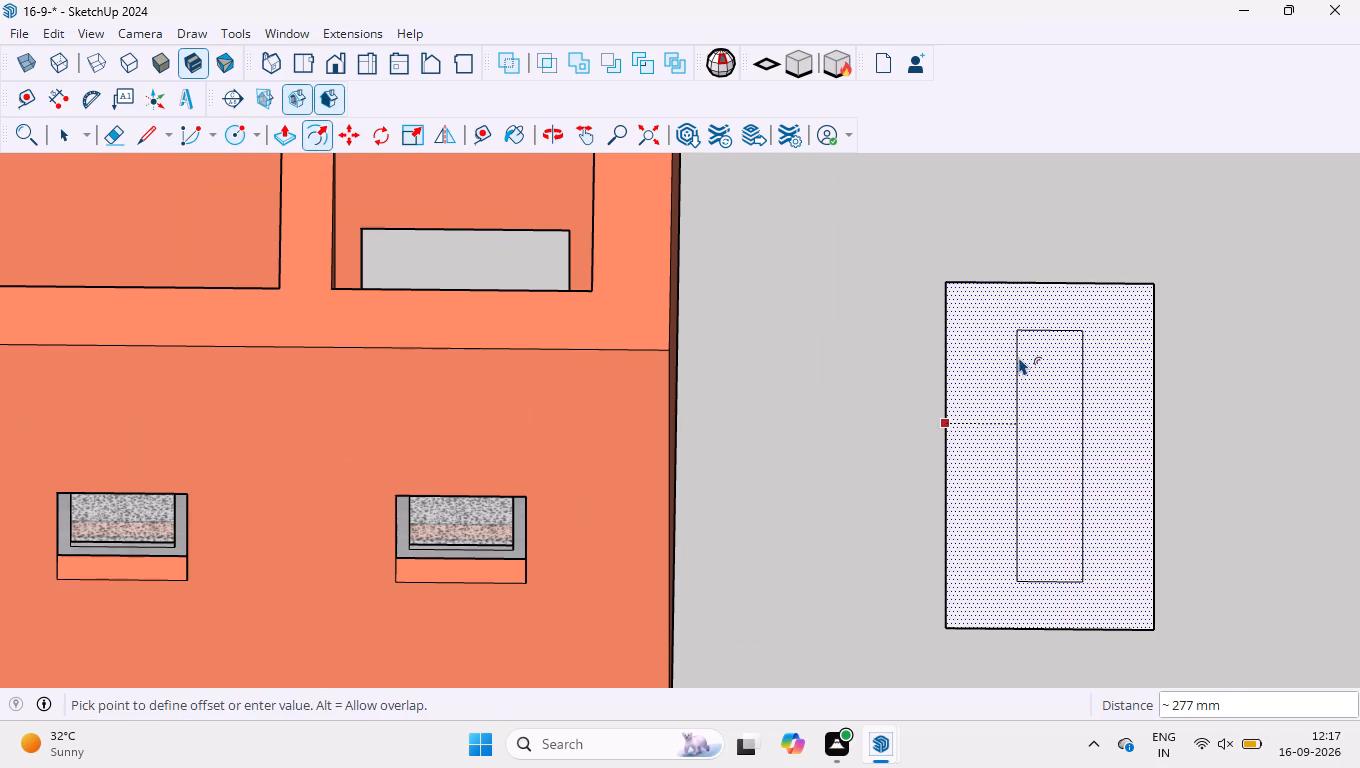
type("50")
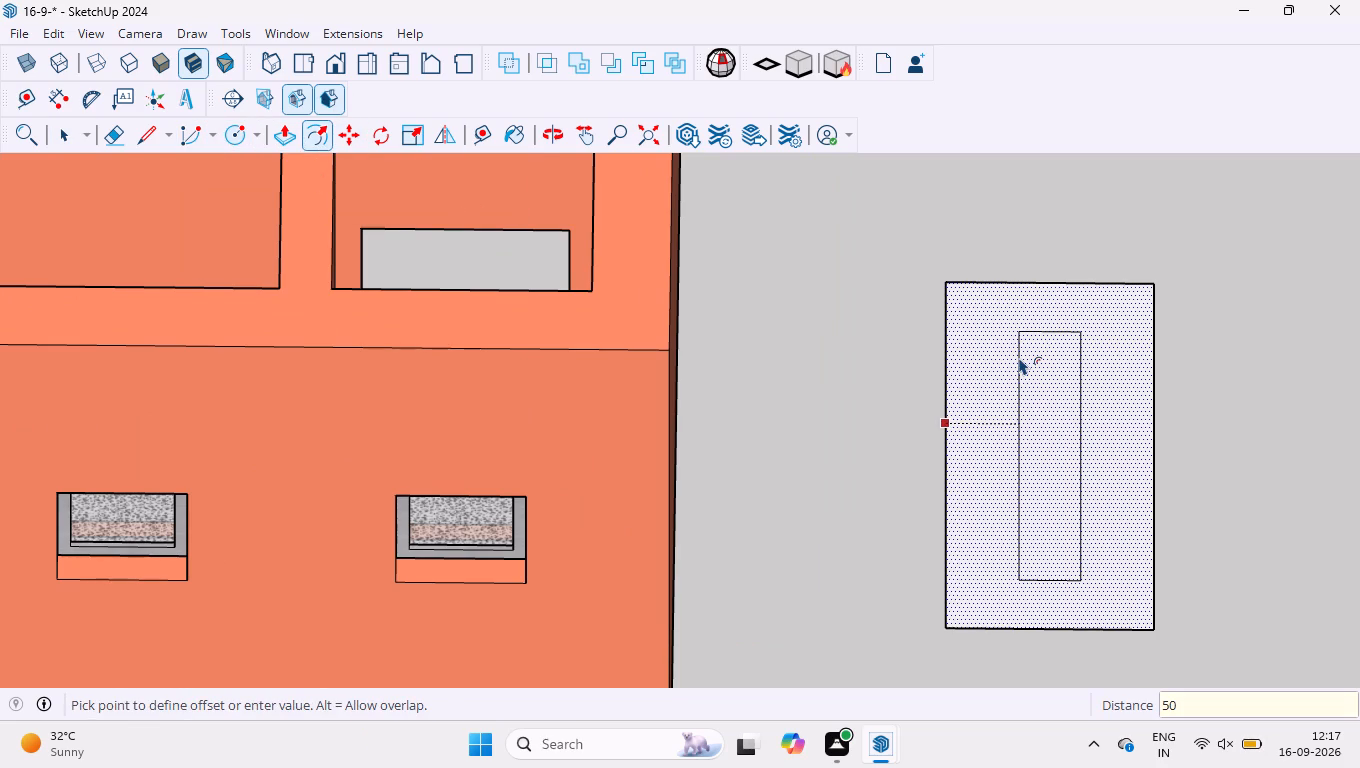
key("Return")
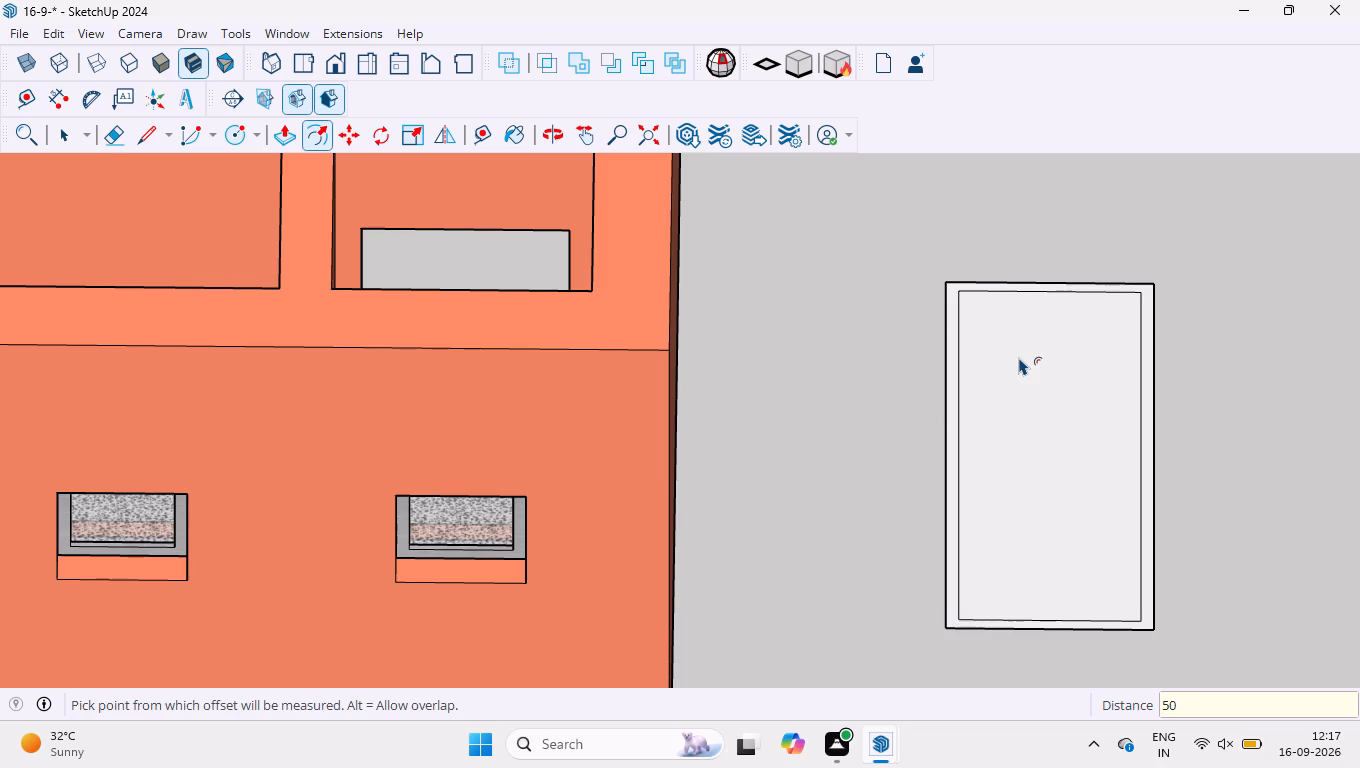
Delete the inner face of the offset rectangle, leaving only the frame border.
left_click(1019, 357)
key("Delete")
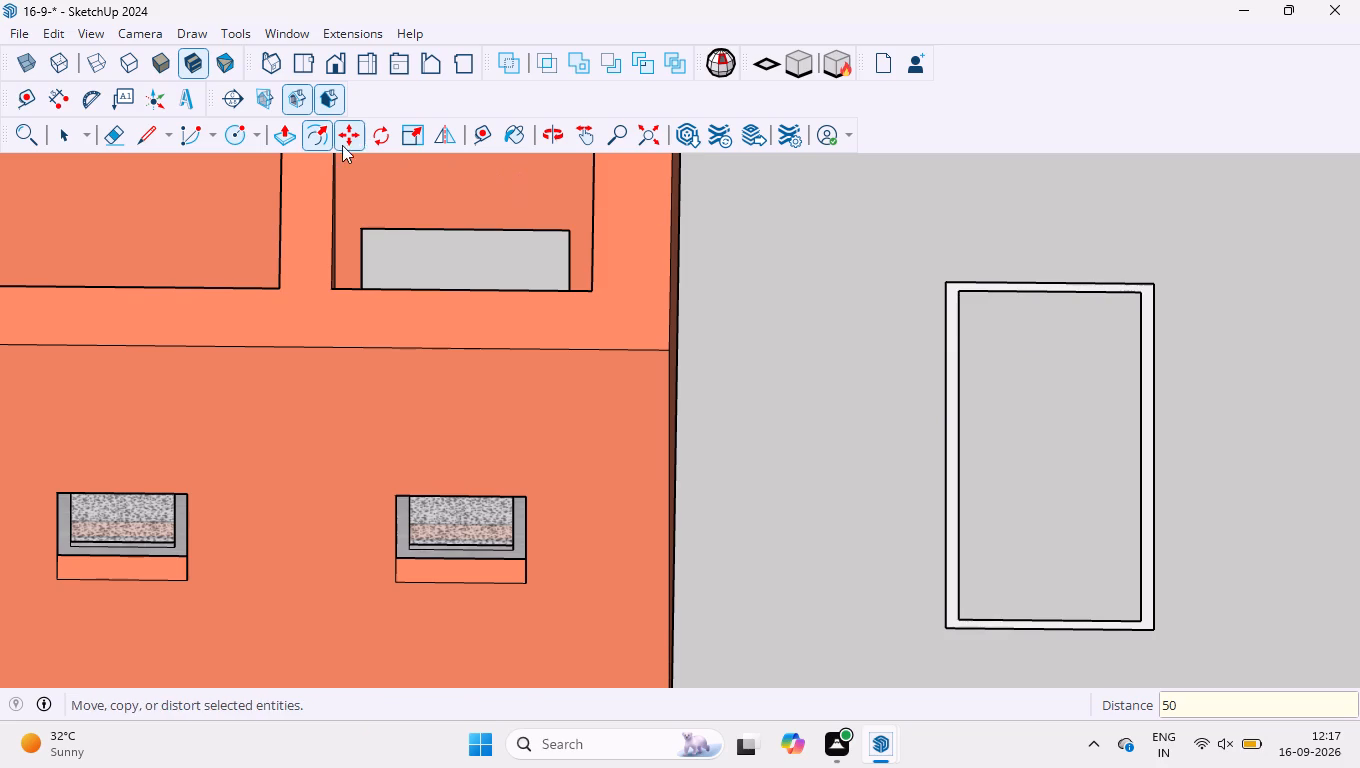
Push/pull the door frame border outward by 50 mm.
left_click(290, 143)
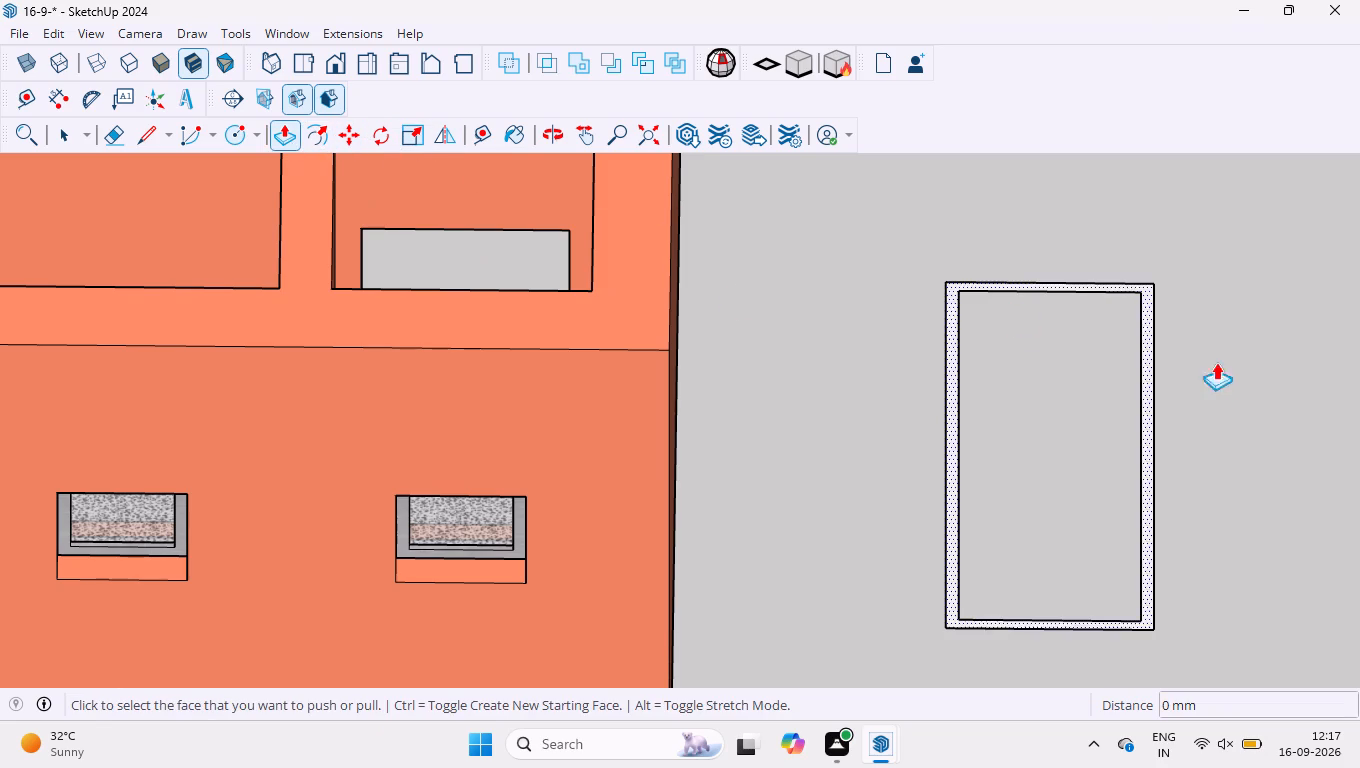
left_click(1151, 416)
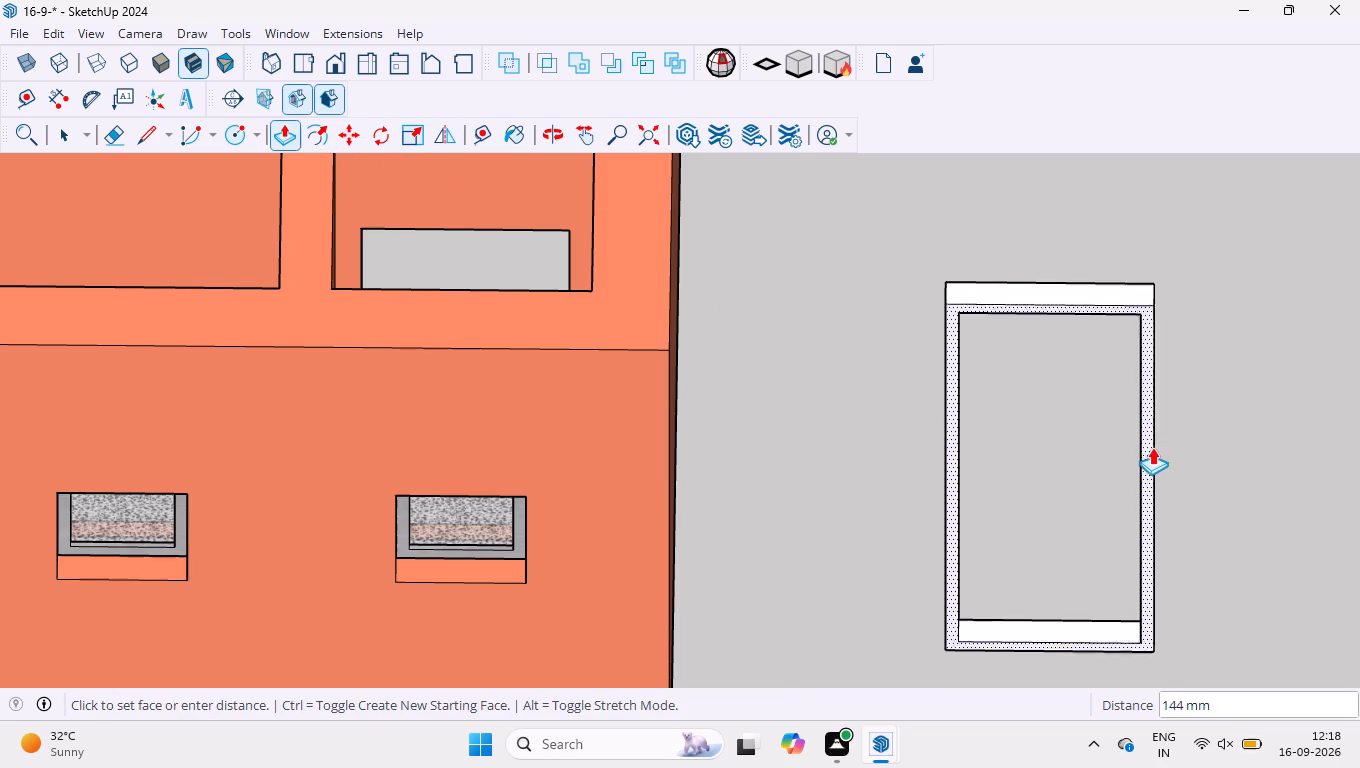
type("50")
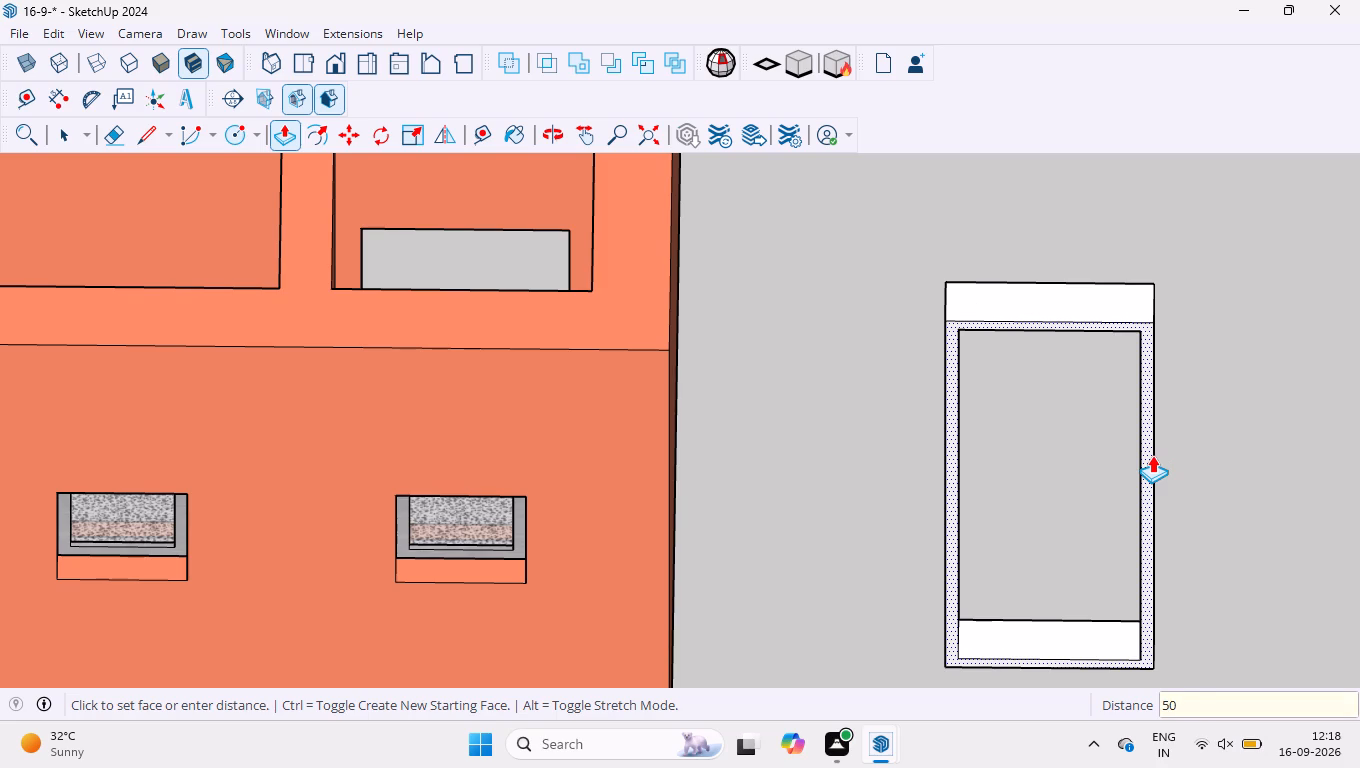
key("Return")
key("space")
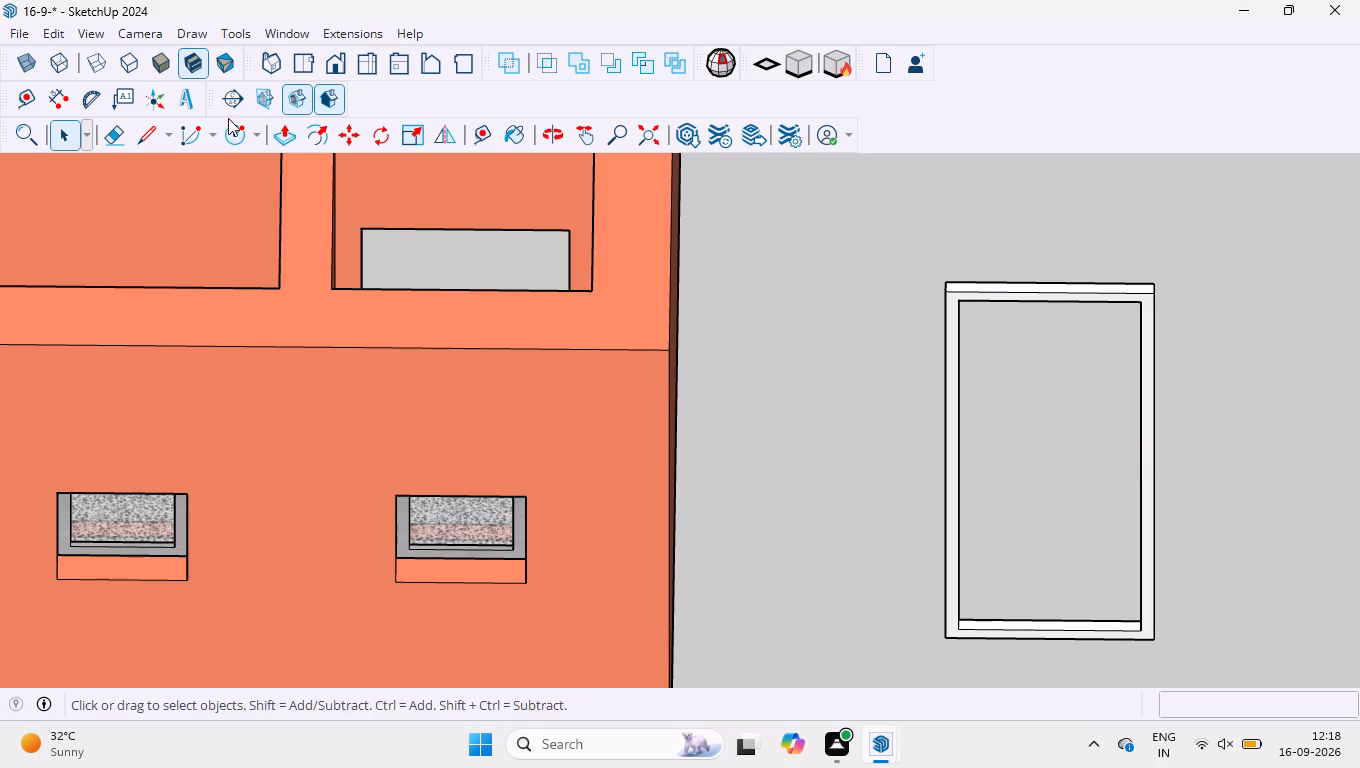
Draw a rectangle filling the inner opening of the door frame on its front side, from corner to opposite corner.
left_click(263, 140)
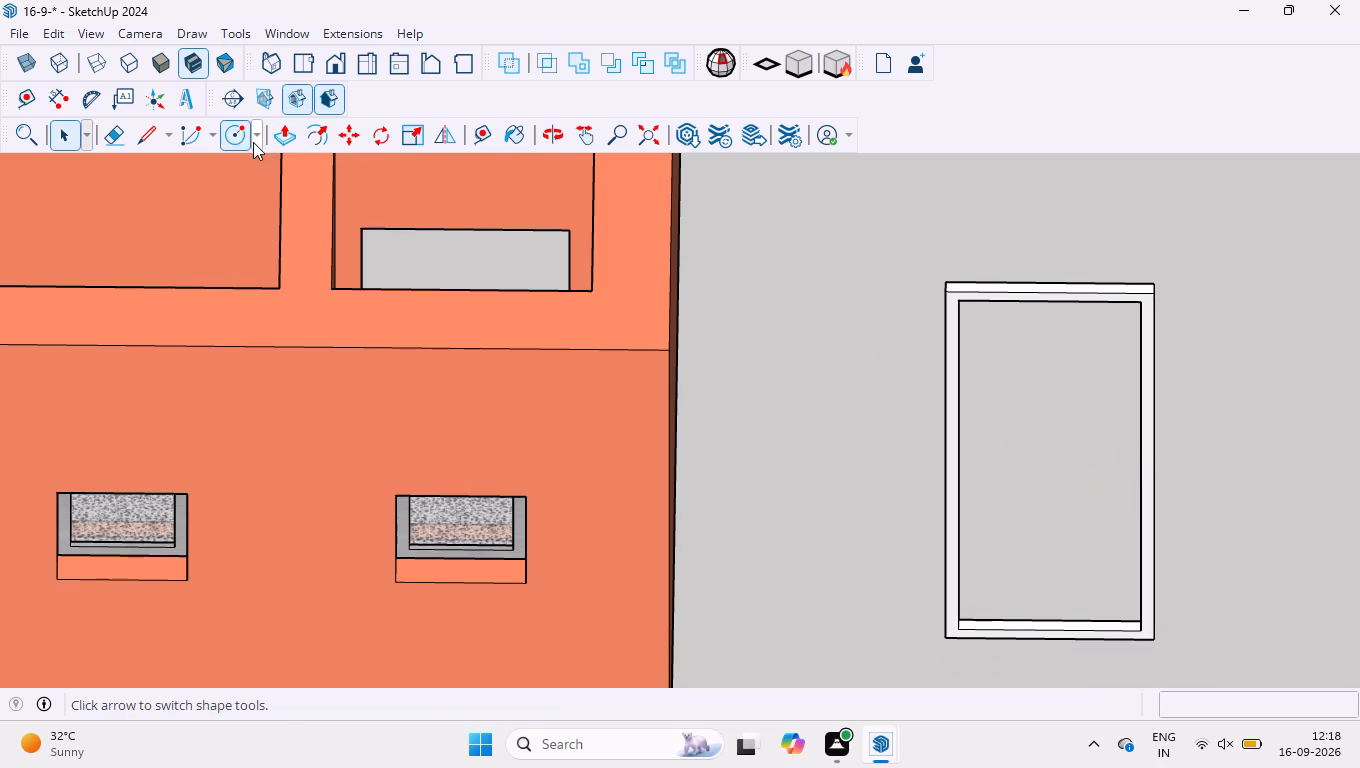
left_click(253, 143)
left_click(261, 170)
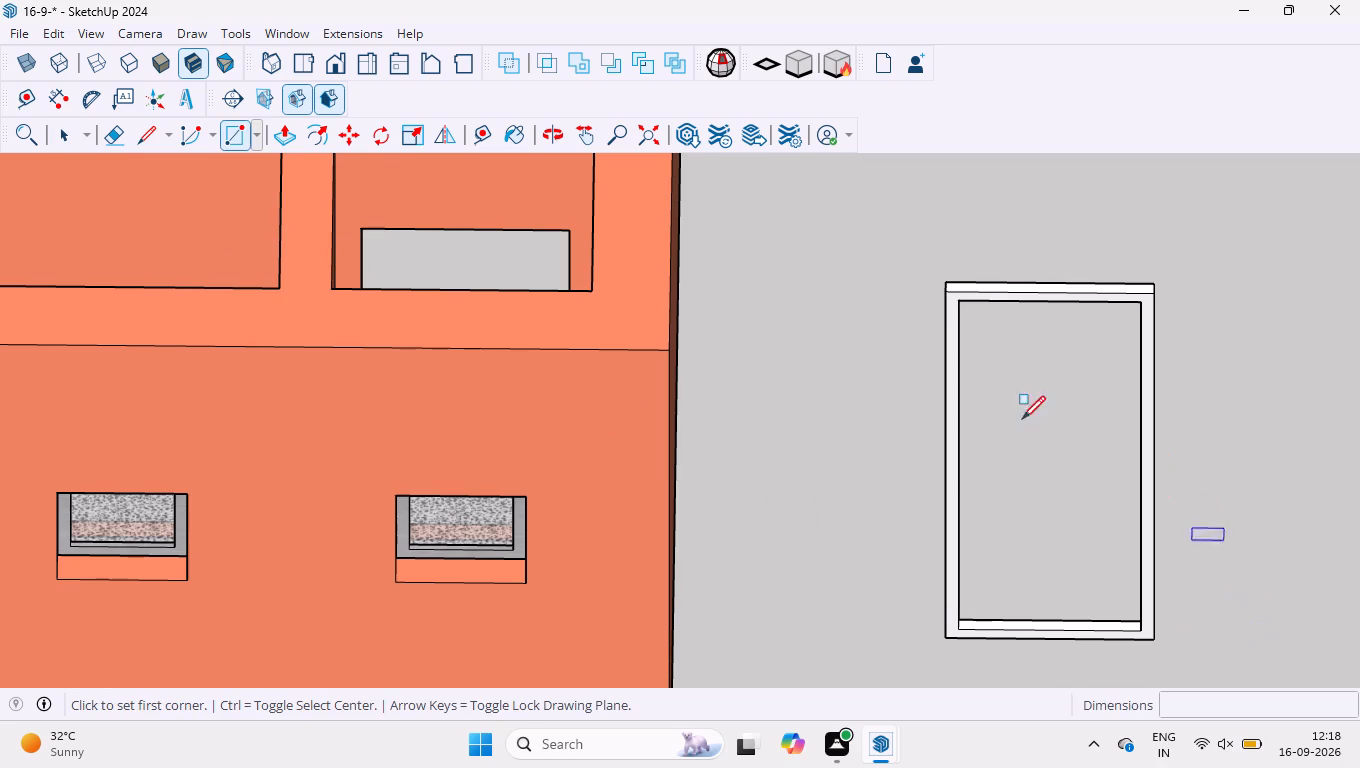
scroll(1152, 656, "up", 2)
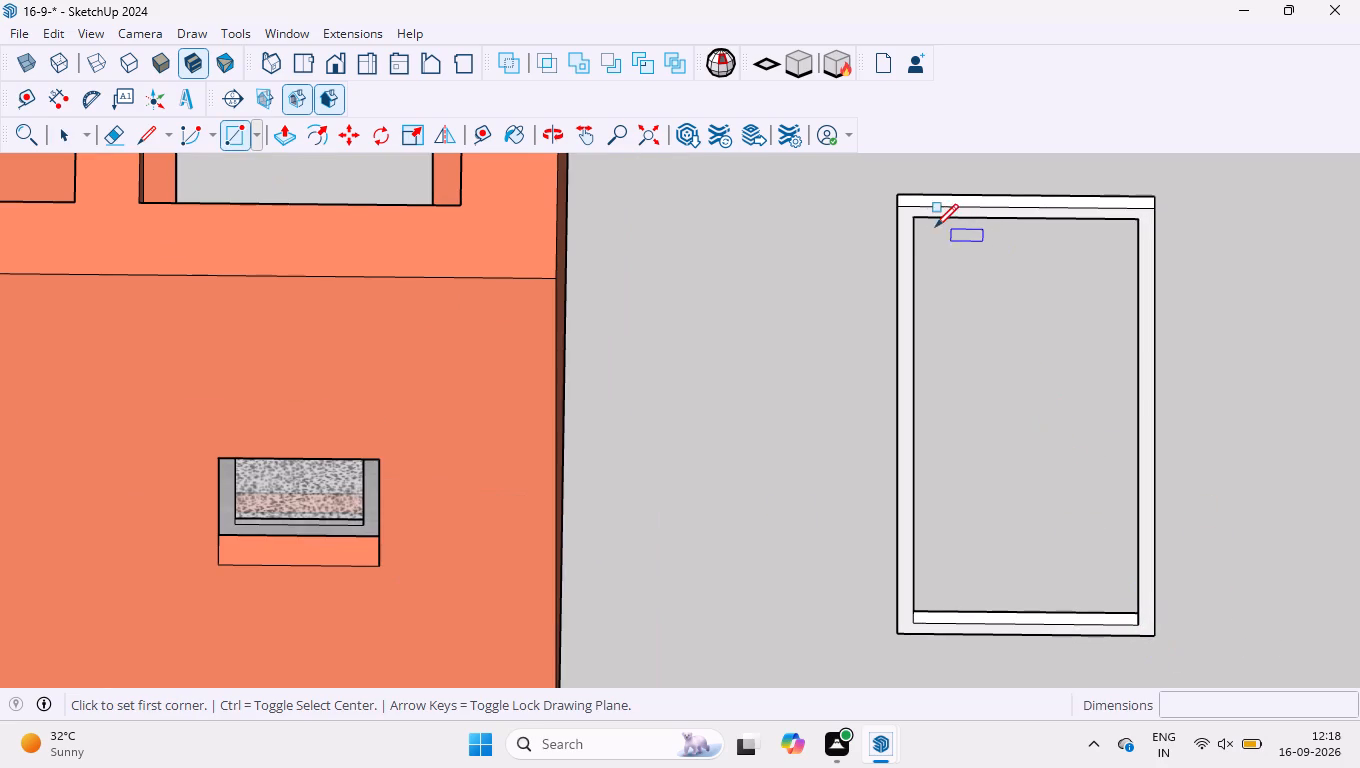
left_click(917, 219)
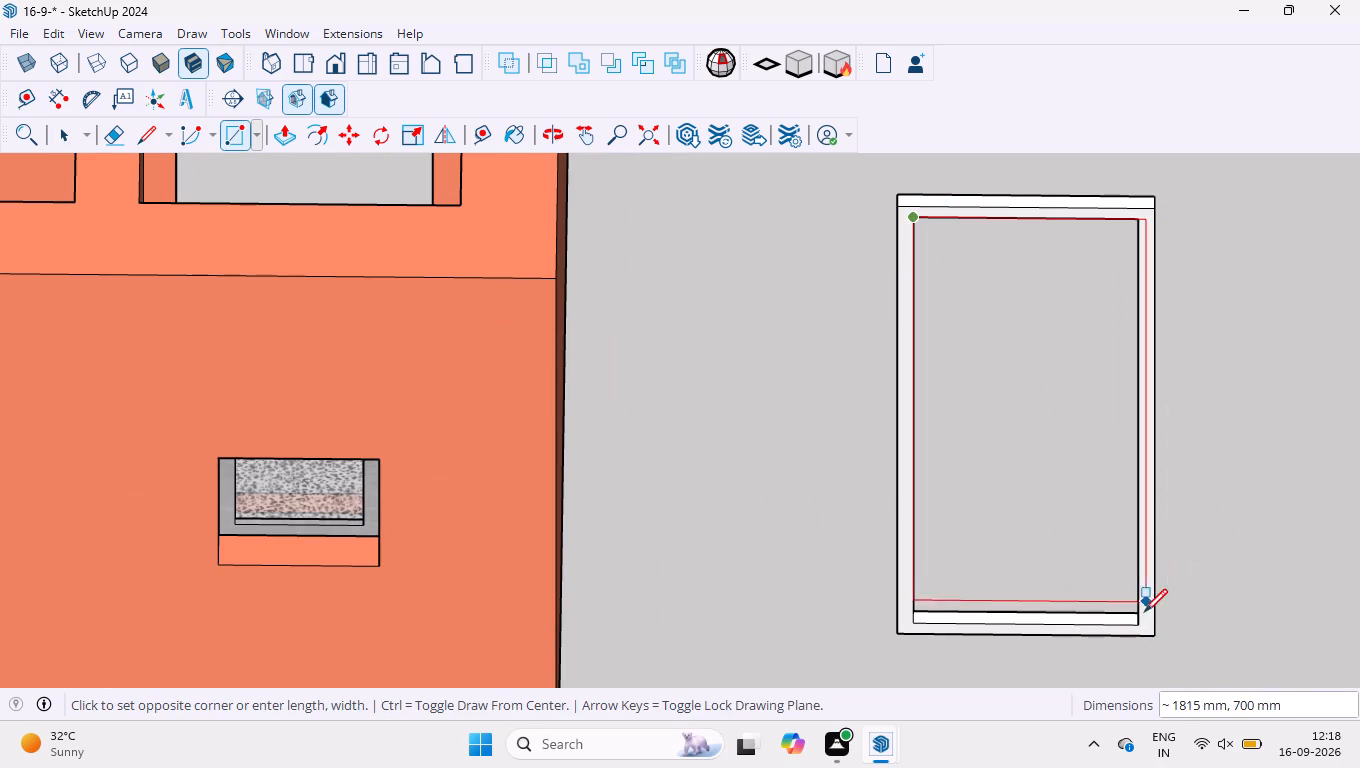
left_click(1139, 621)
key("space")
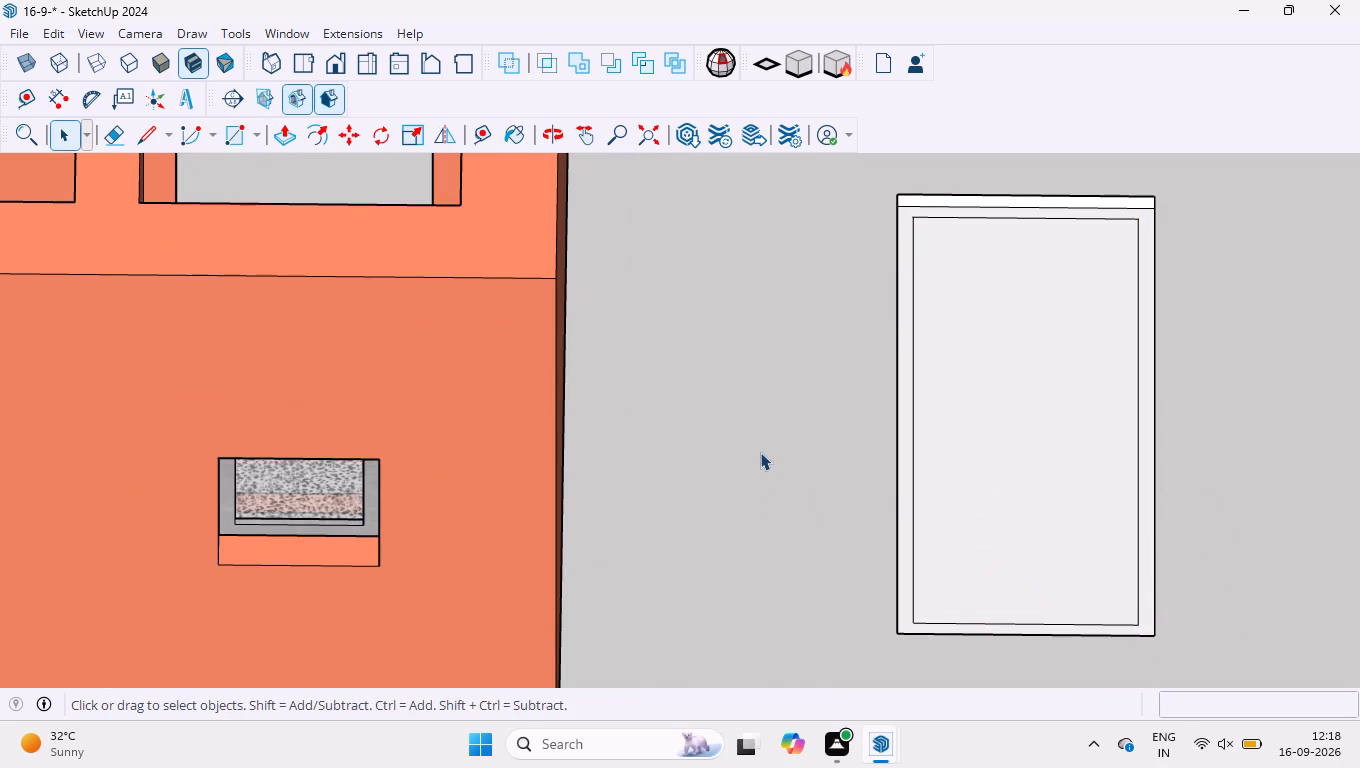
scroll(760, 452, "down", 7)
scroll(941, 442, "down", 1)
scroll(1359, 424, "up", 5)
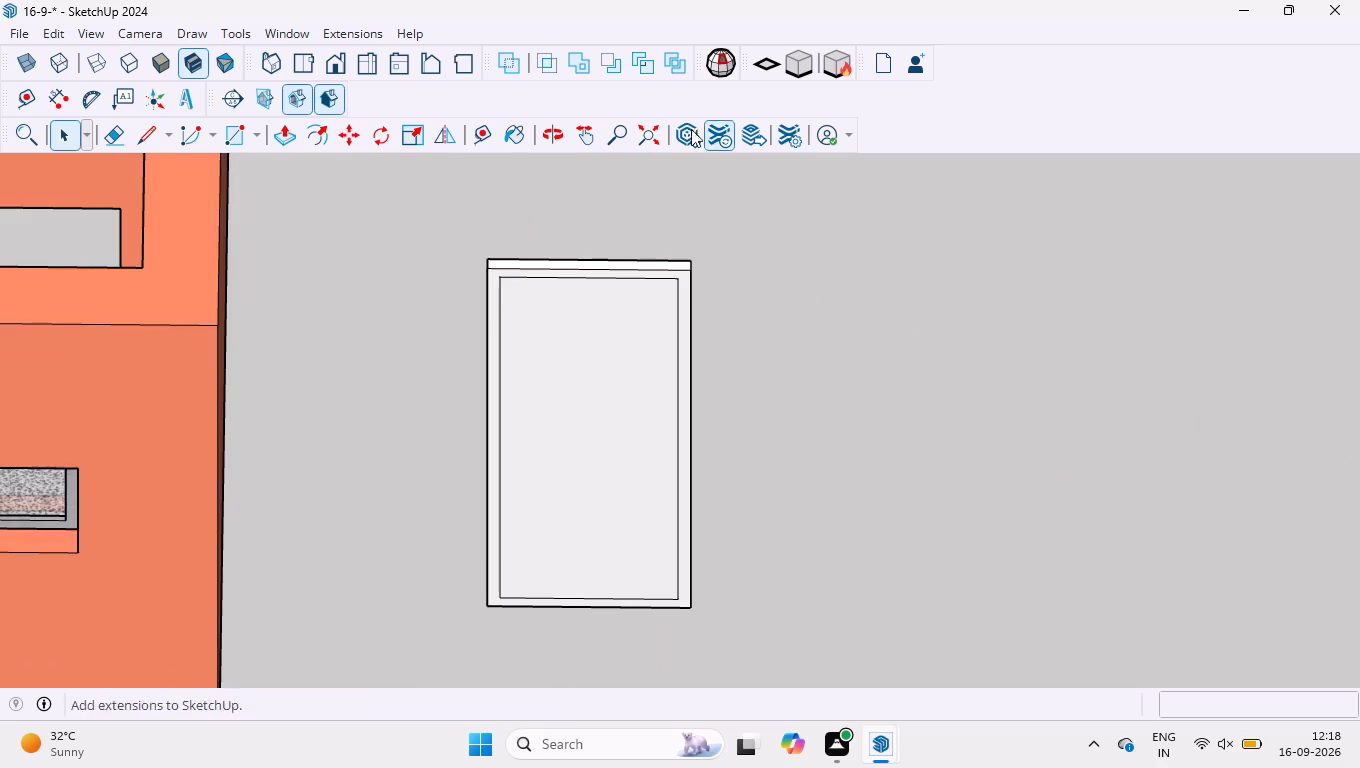
Save the model and paint the door frame's front face, top edge and back face with Wood OSB.
left_click(512, 141)
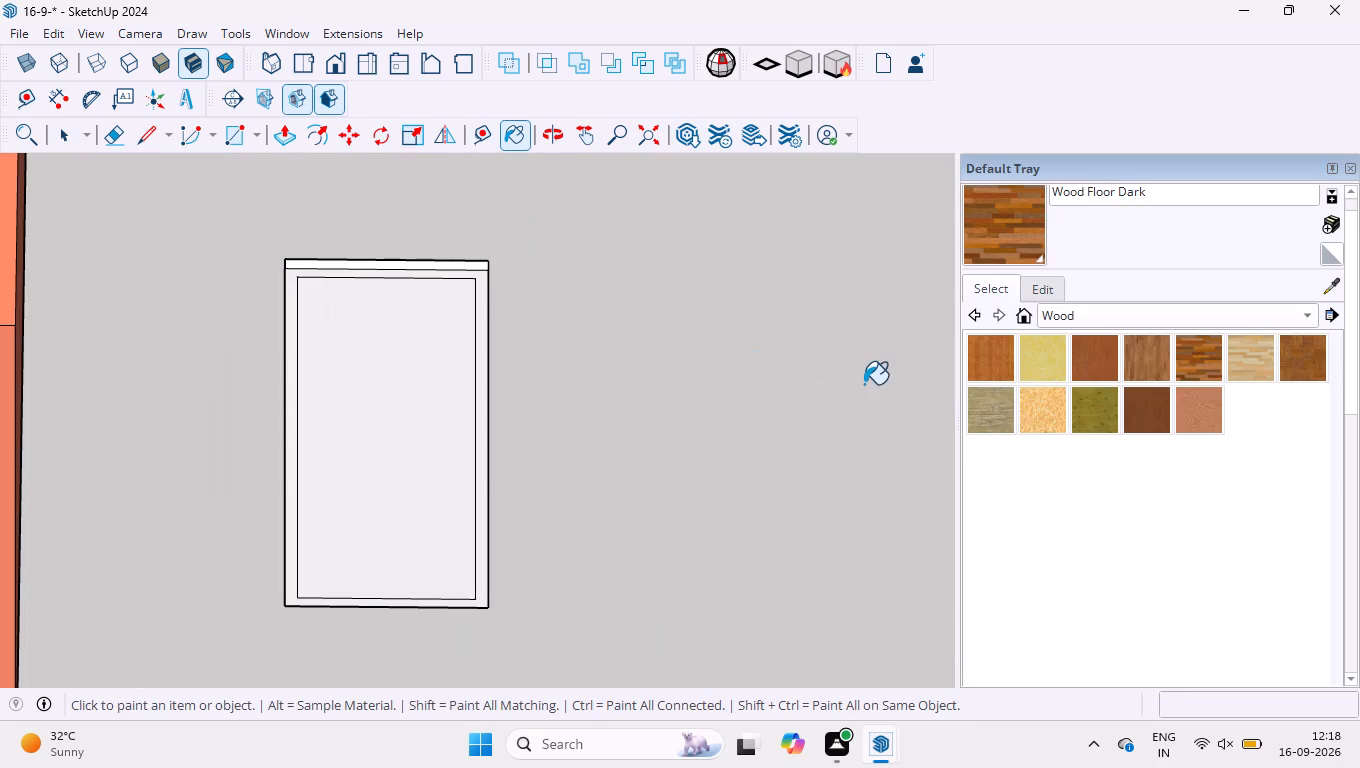
key("ctrl+s")
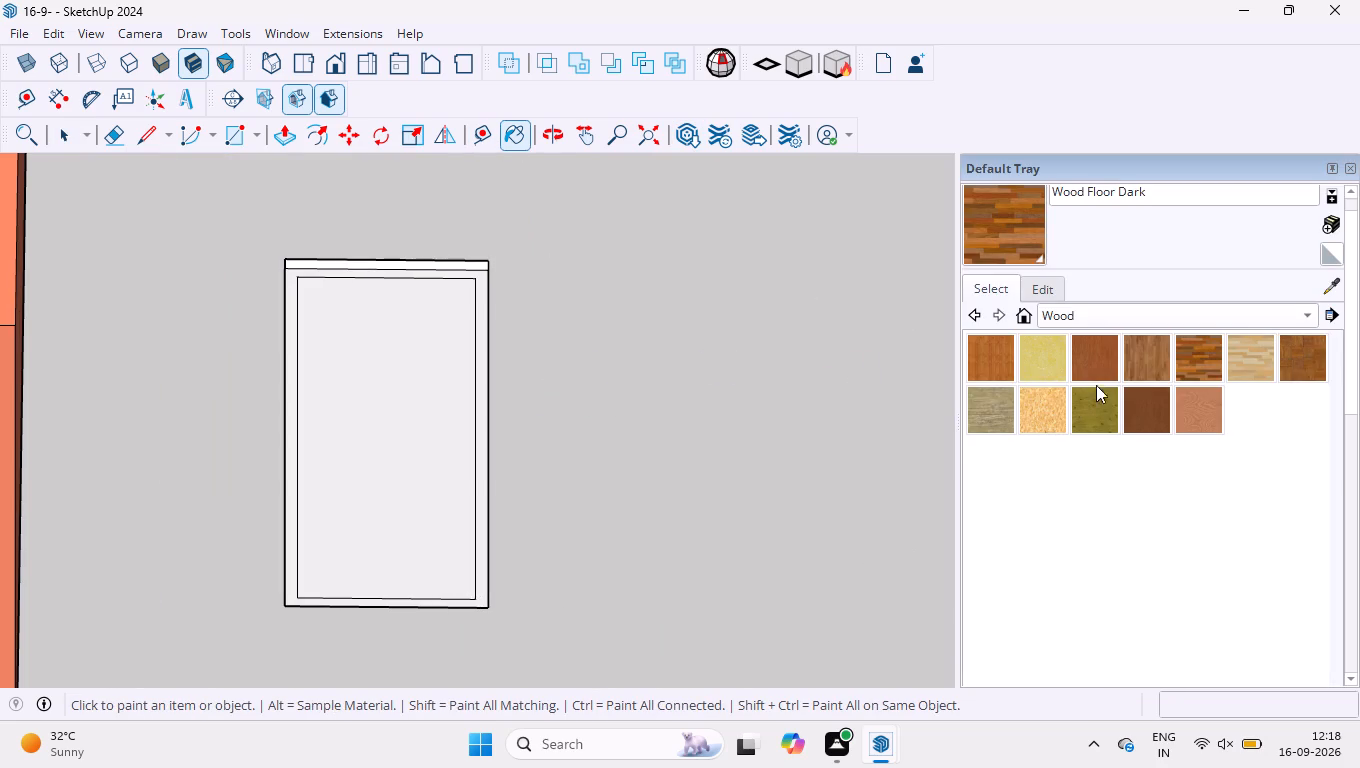
left_click(1051, 418)
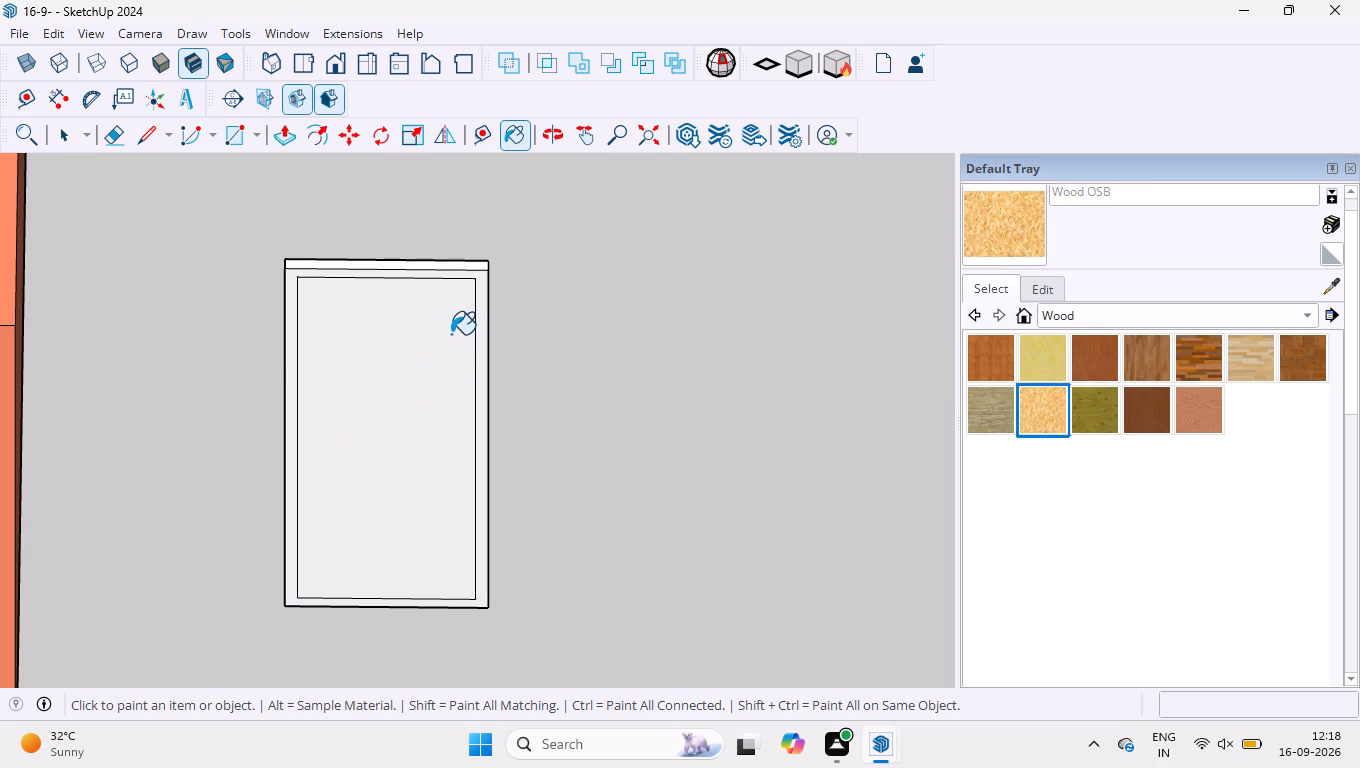
left_click(471, 274)
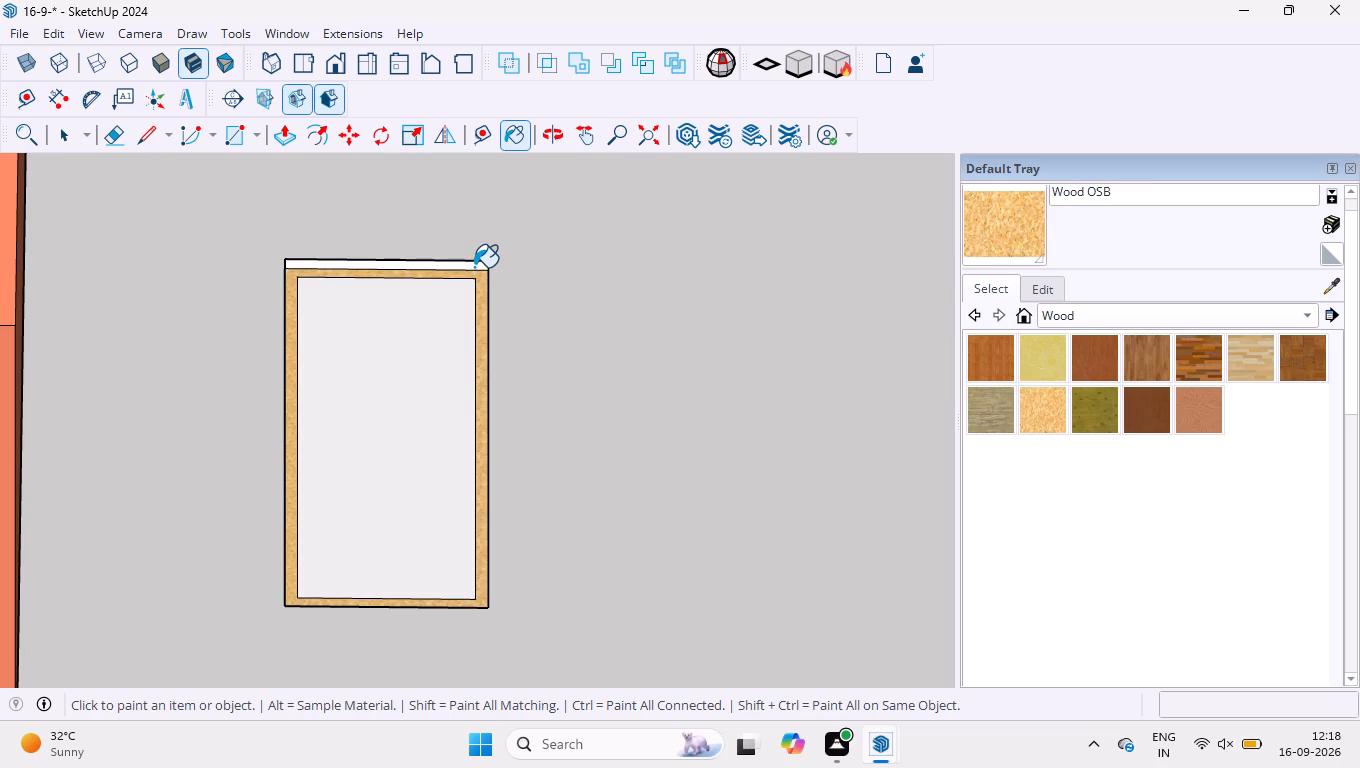
left_click(474, 267)
middle_click_drag(262, 381, 847, 492)
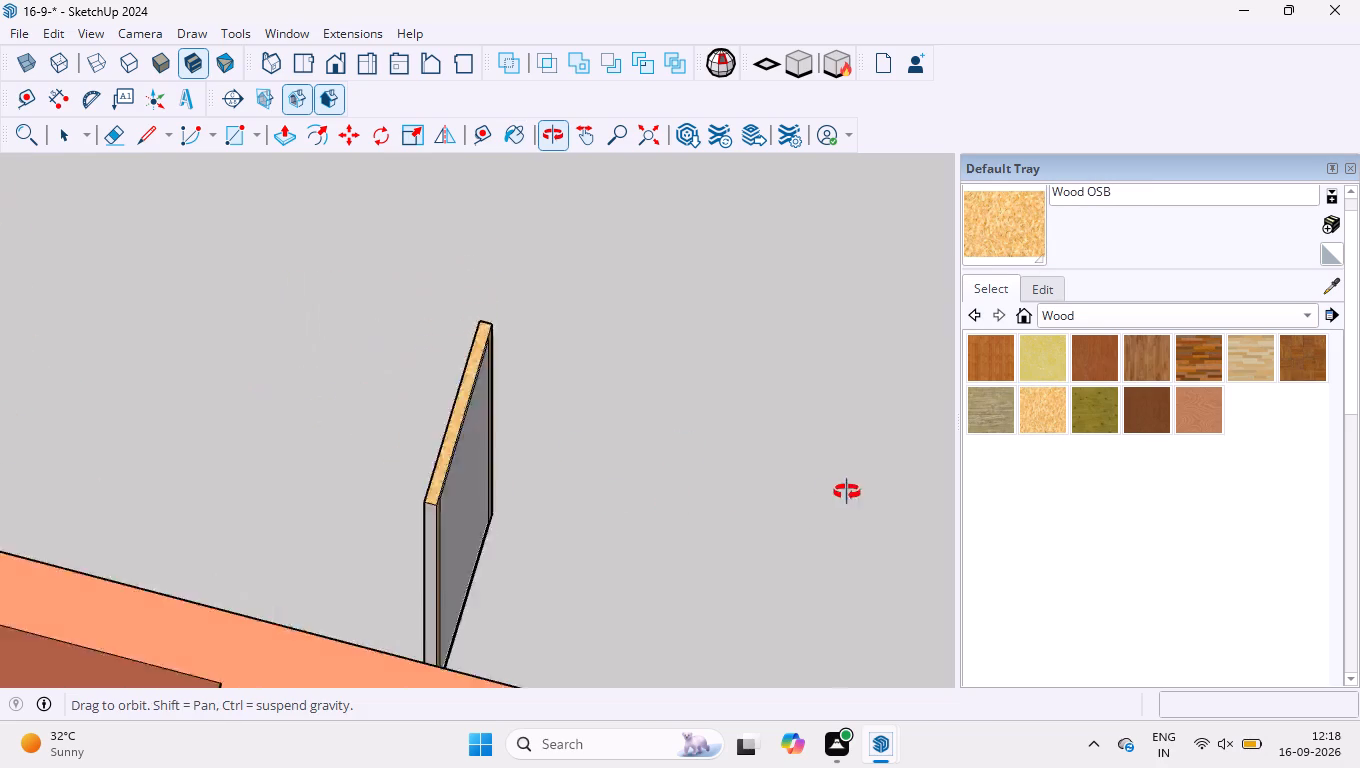
middle_click_drag(847, 492, 1239, 333)
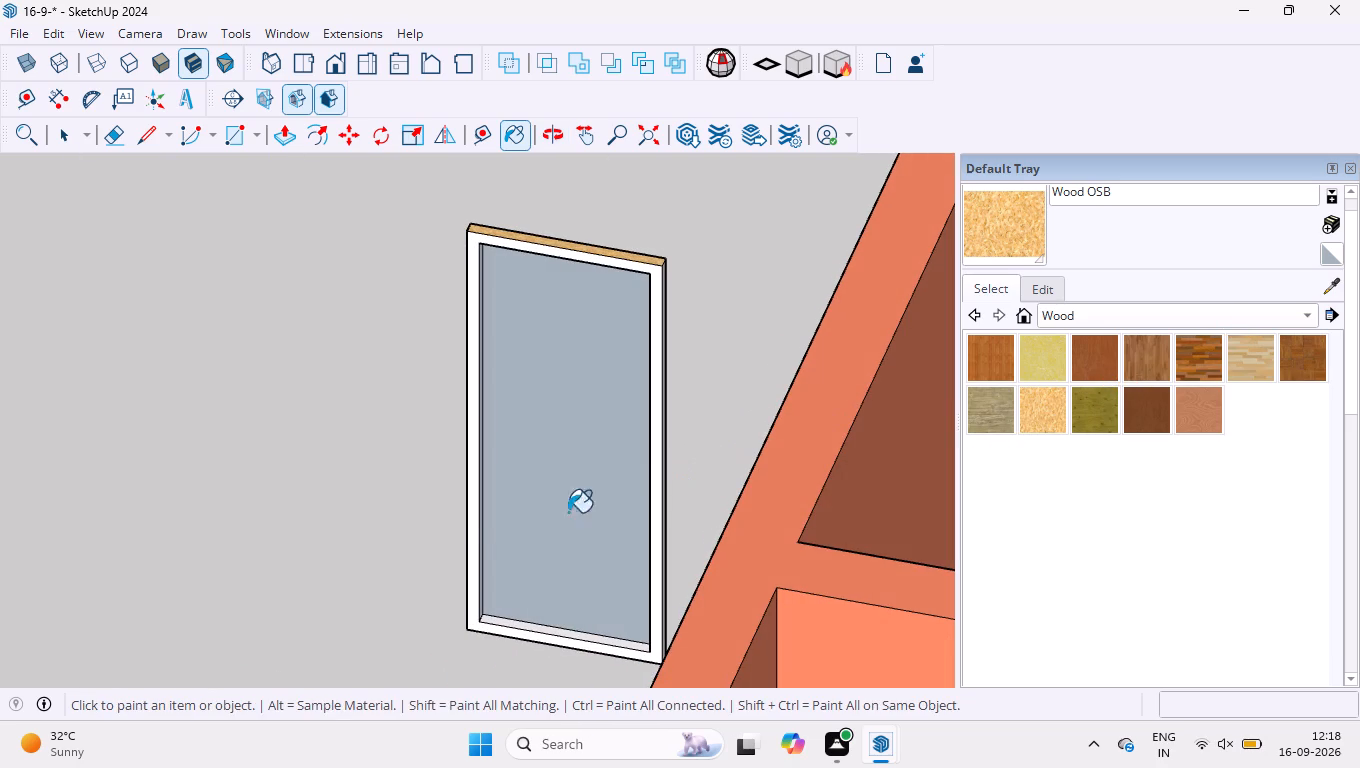
left_click(469, 529)
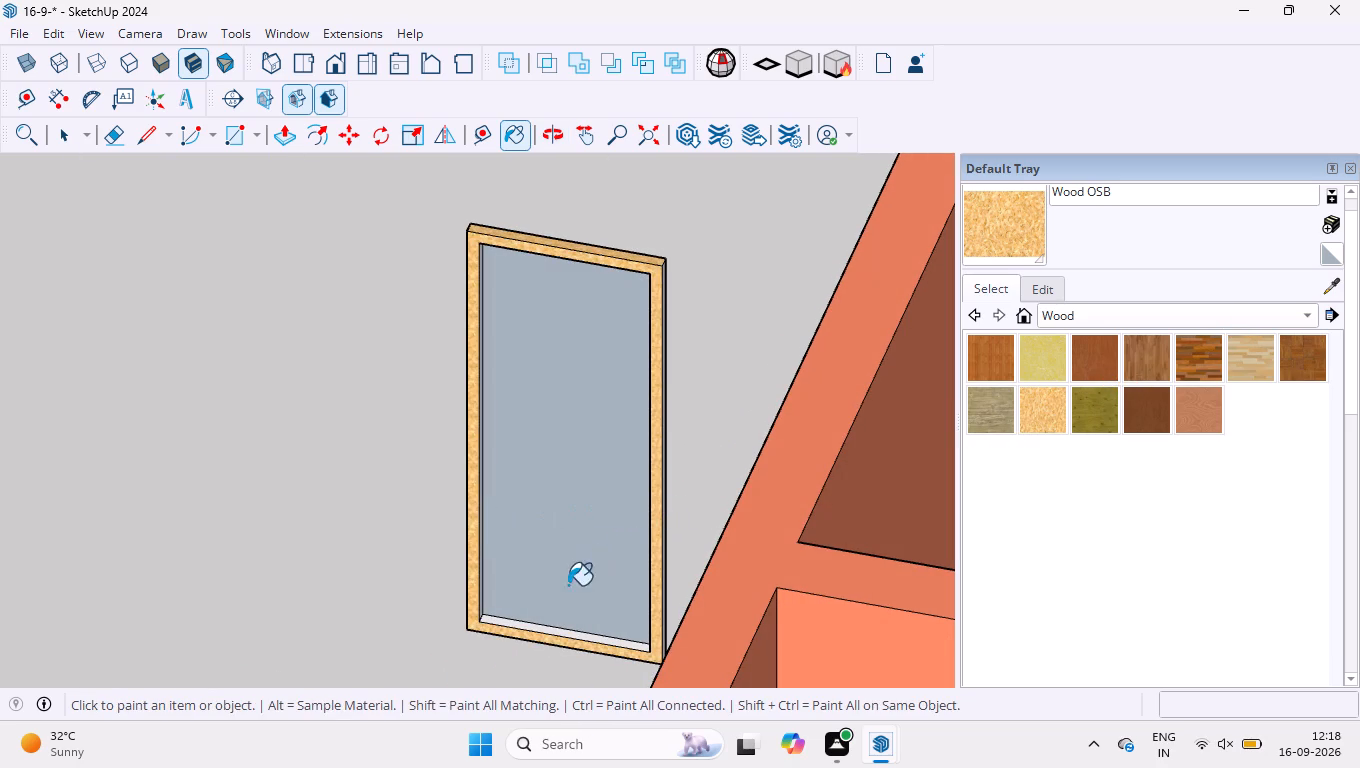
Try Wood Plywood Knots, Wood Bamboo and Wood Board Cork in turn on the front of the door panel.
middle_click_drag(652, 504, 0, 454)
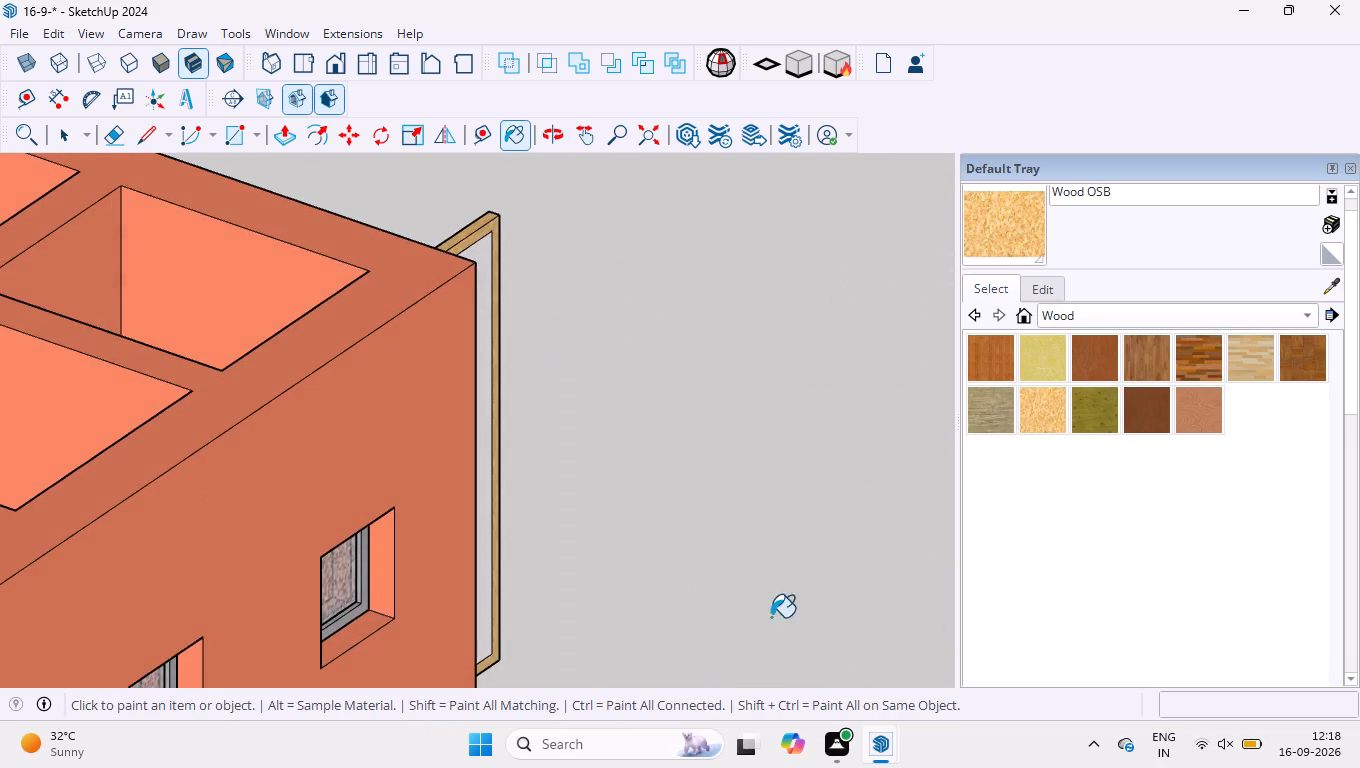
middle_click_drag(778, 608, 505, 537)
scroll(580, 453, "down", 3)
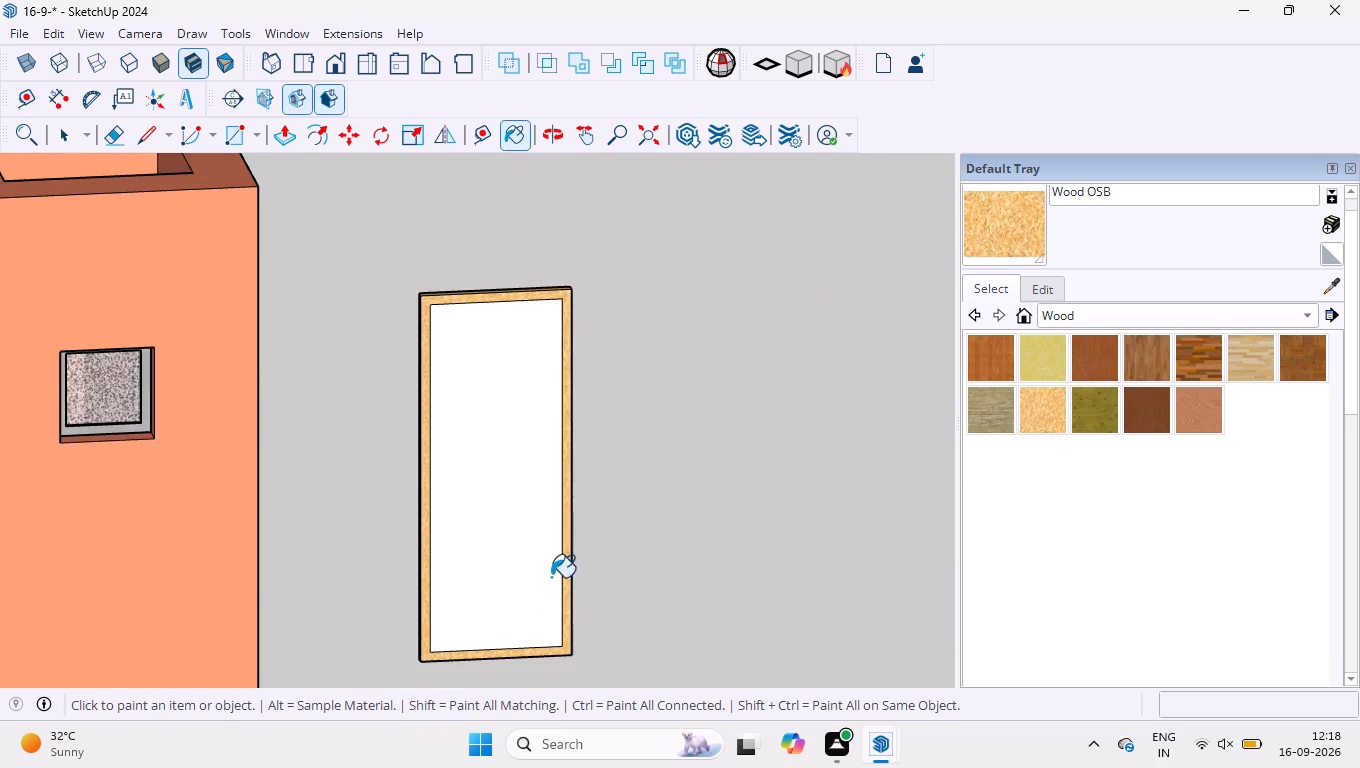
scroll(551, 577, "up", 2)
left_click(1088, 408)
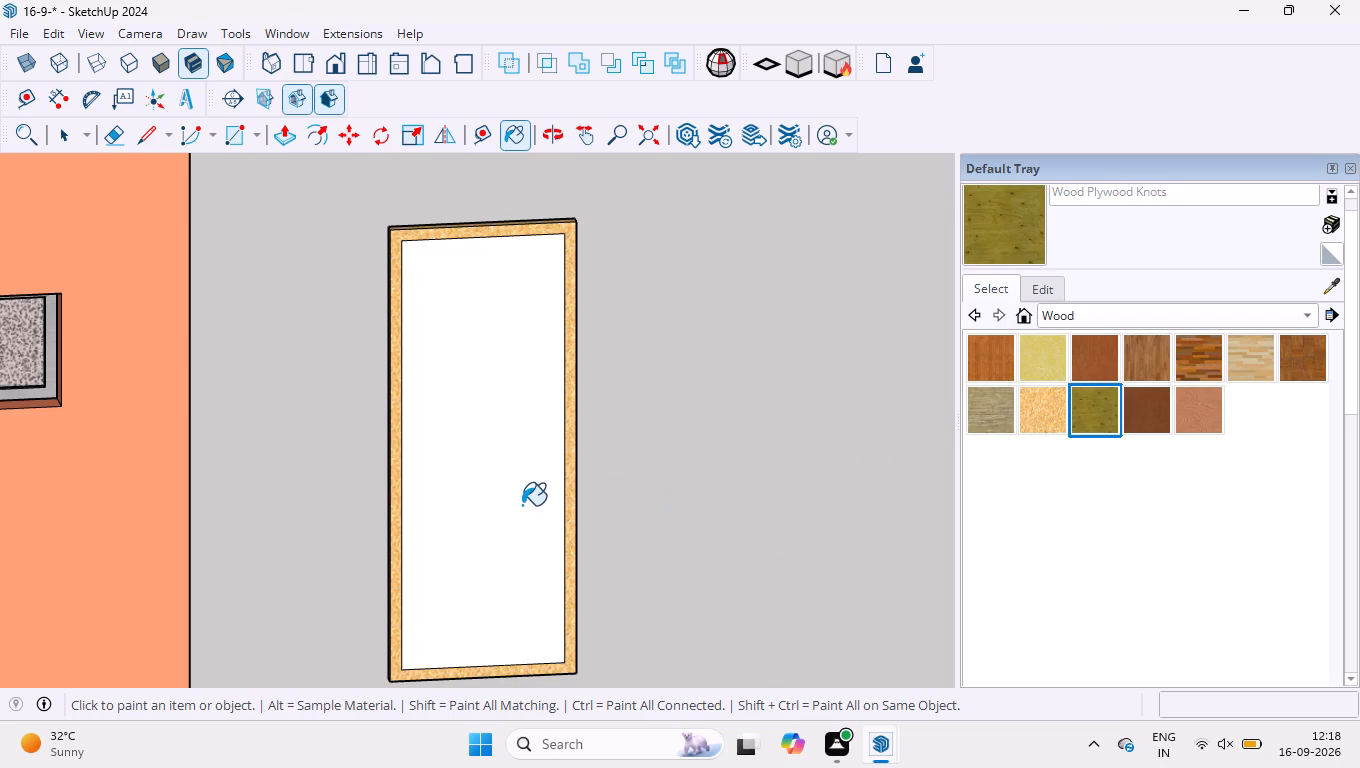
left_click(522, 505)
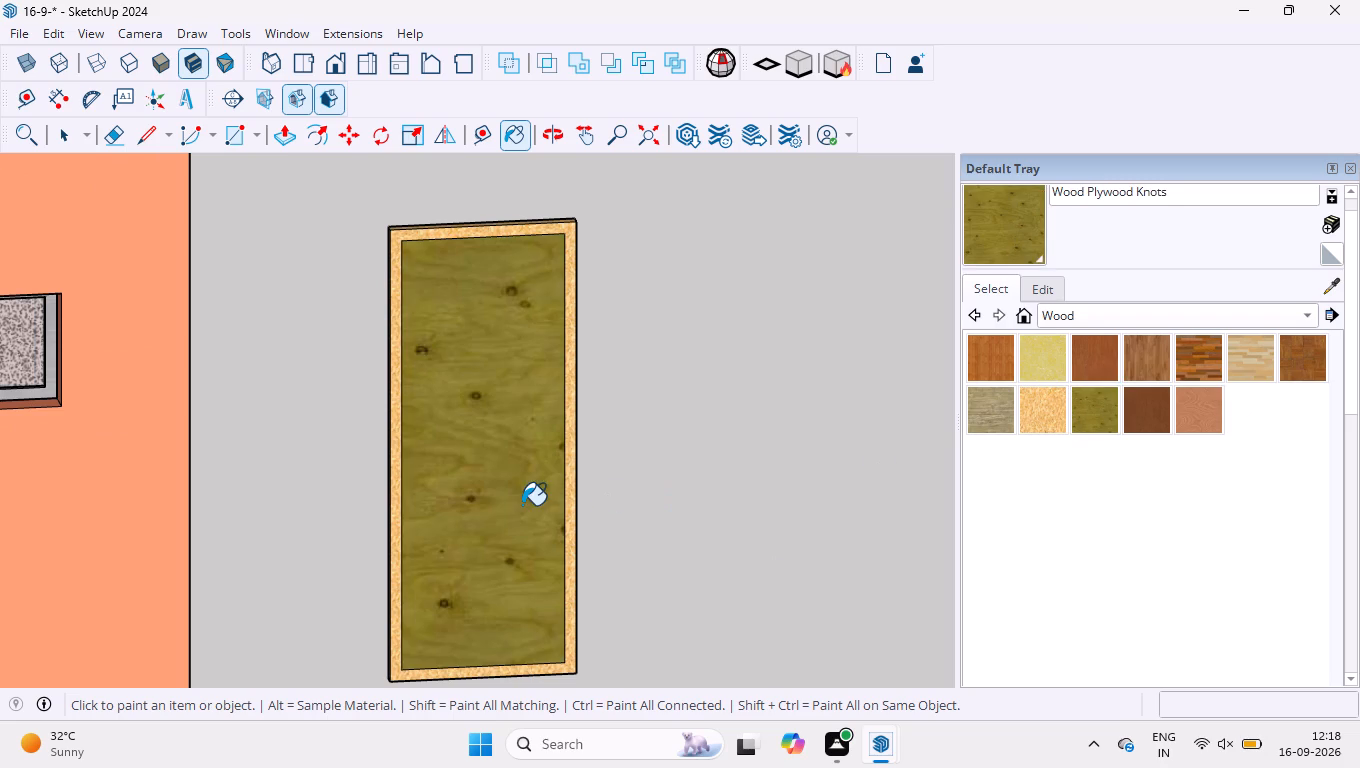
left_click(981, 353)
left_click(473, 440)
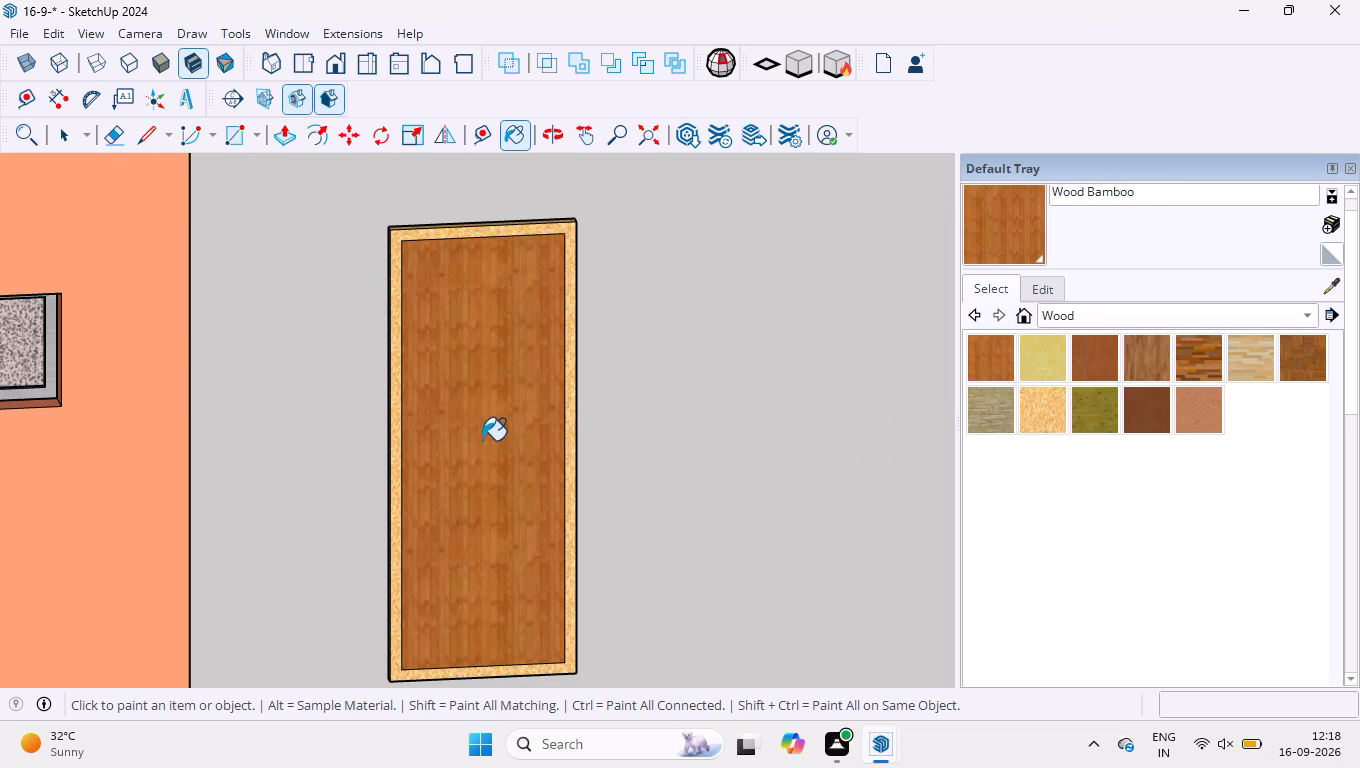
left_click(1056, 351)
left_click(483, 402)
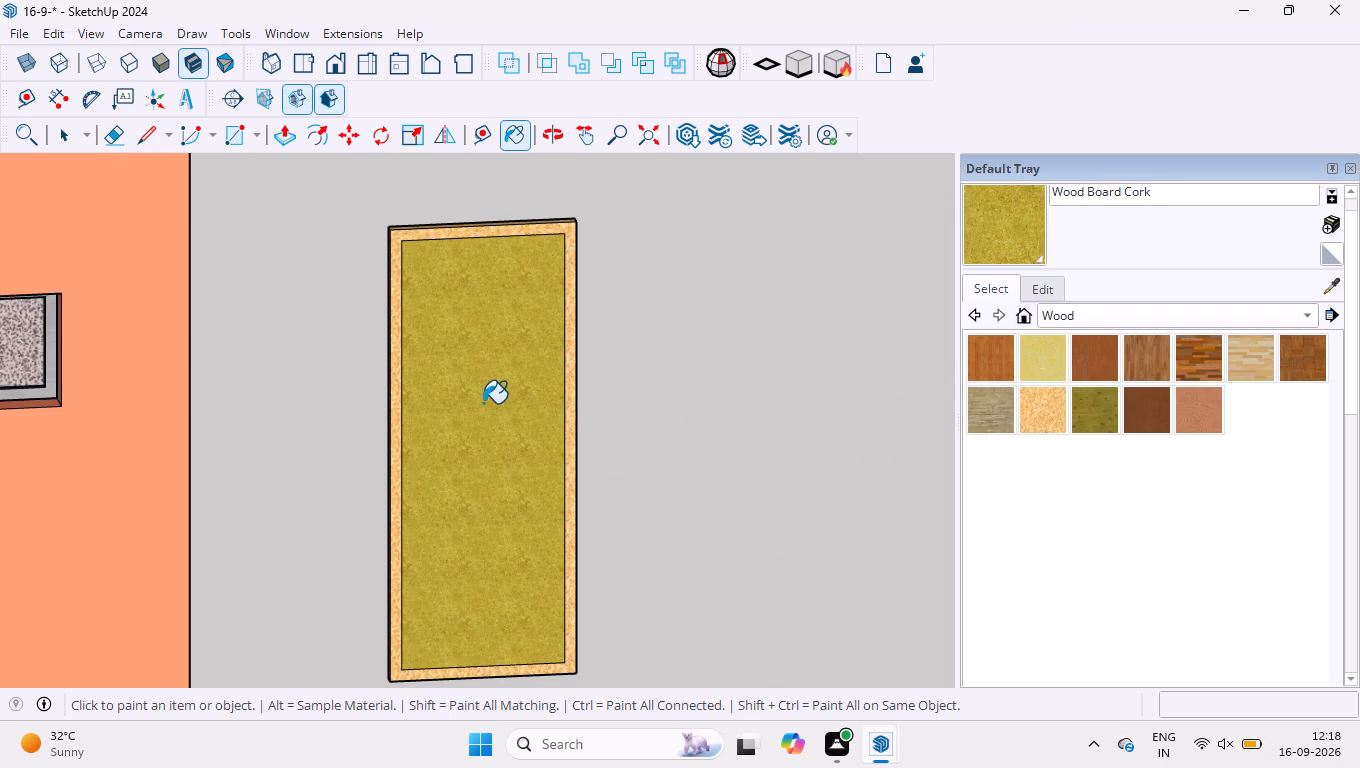
Paint the front of the door panel with Wood Floor.
left_click(1153, 363)
left_click(530, 473)
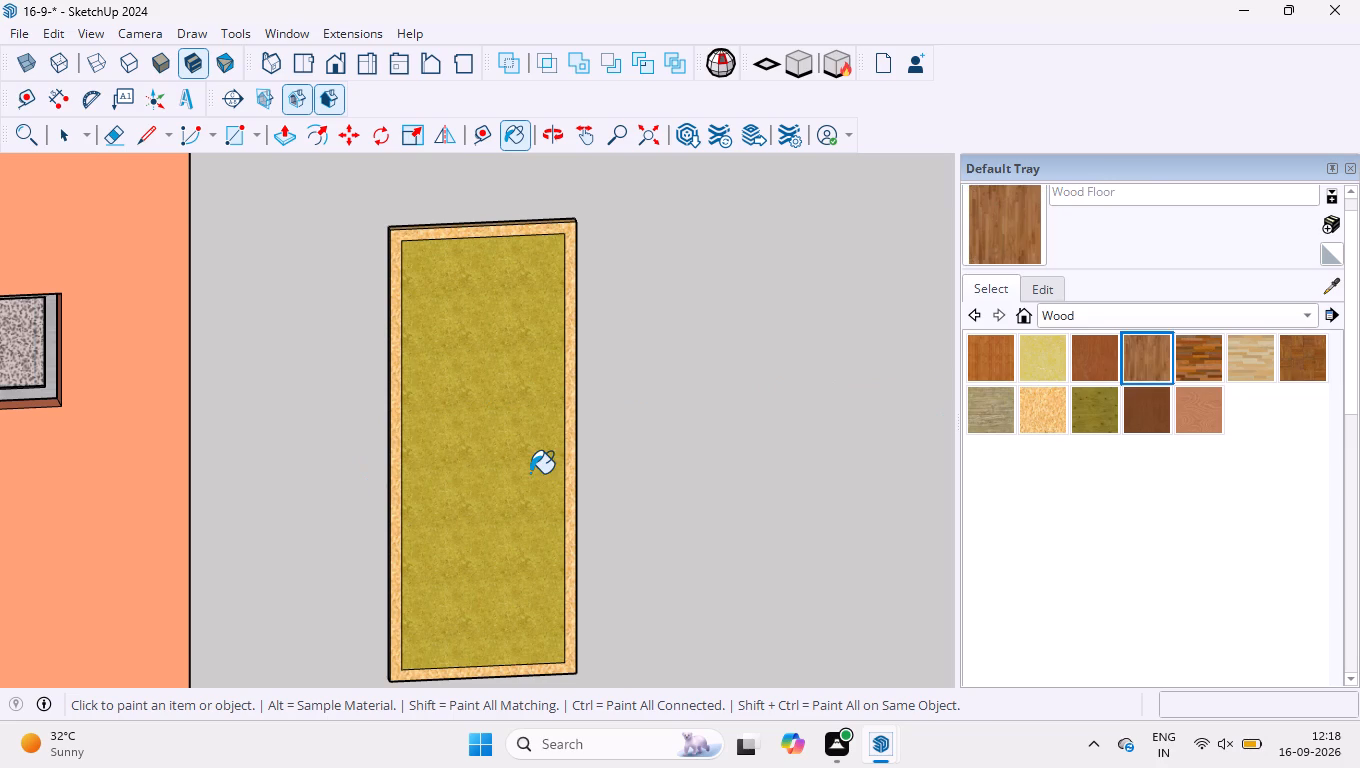
Move the whole framed door by its lower side edge into the small corner room's doorway, snapping it to the midpoint of the opening's edge.
scroll(524, 473, "down", 7)
key("space")
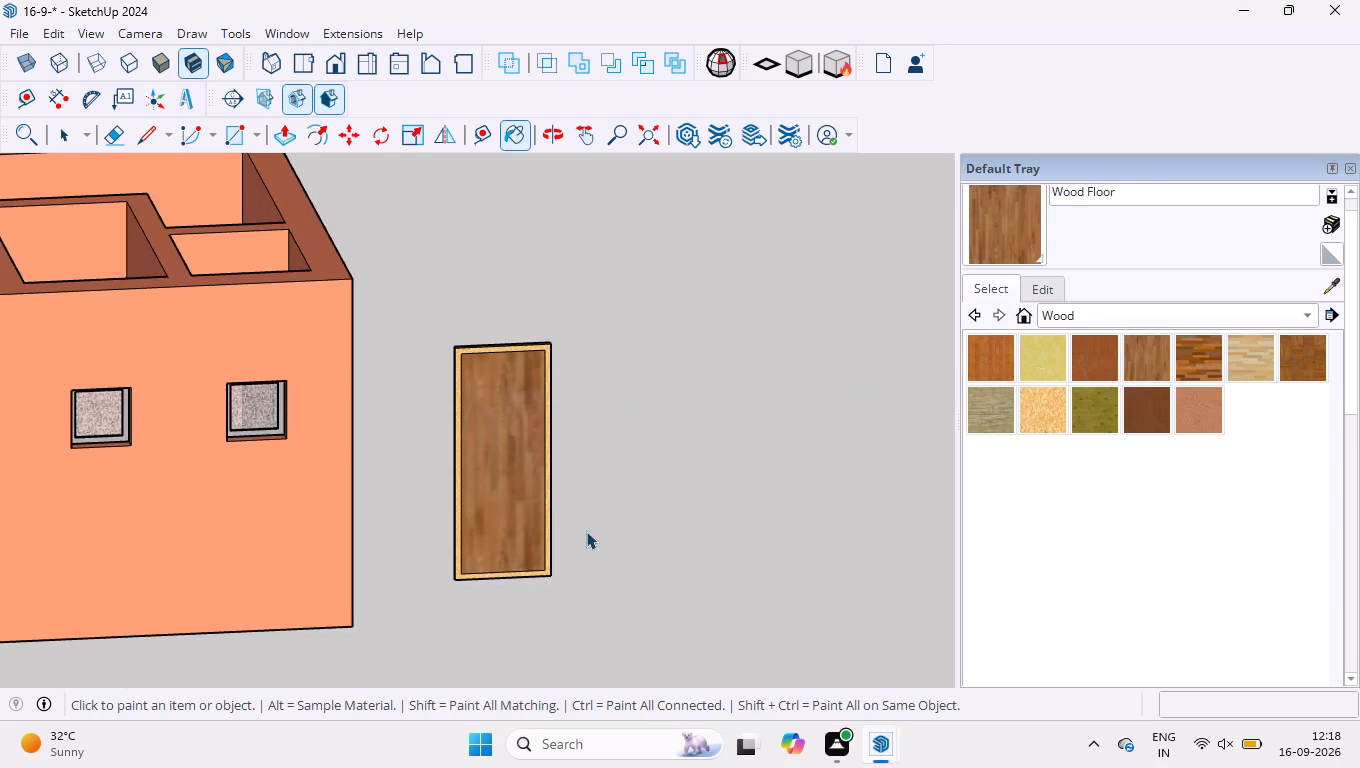
left_click_drag(431, 318, 609, 675)
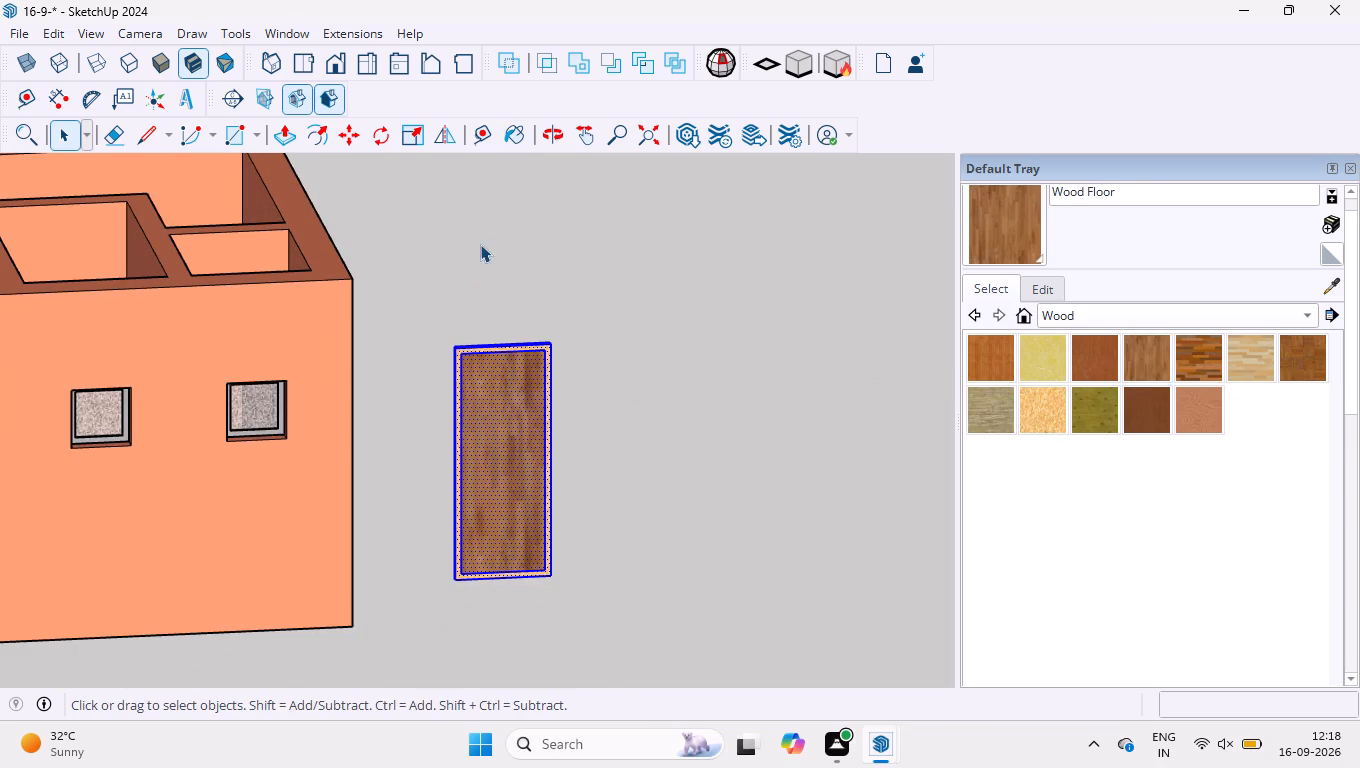
left_click(354, 136)
middle_click_drag(385, 605, 492, 630)
scroll(488, 617, "up", 20)
scroll(488, 617, "up", 6)
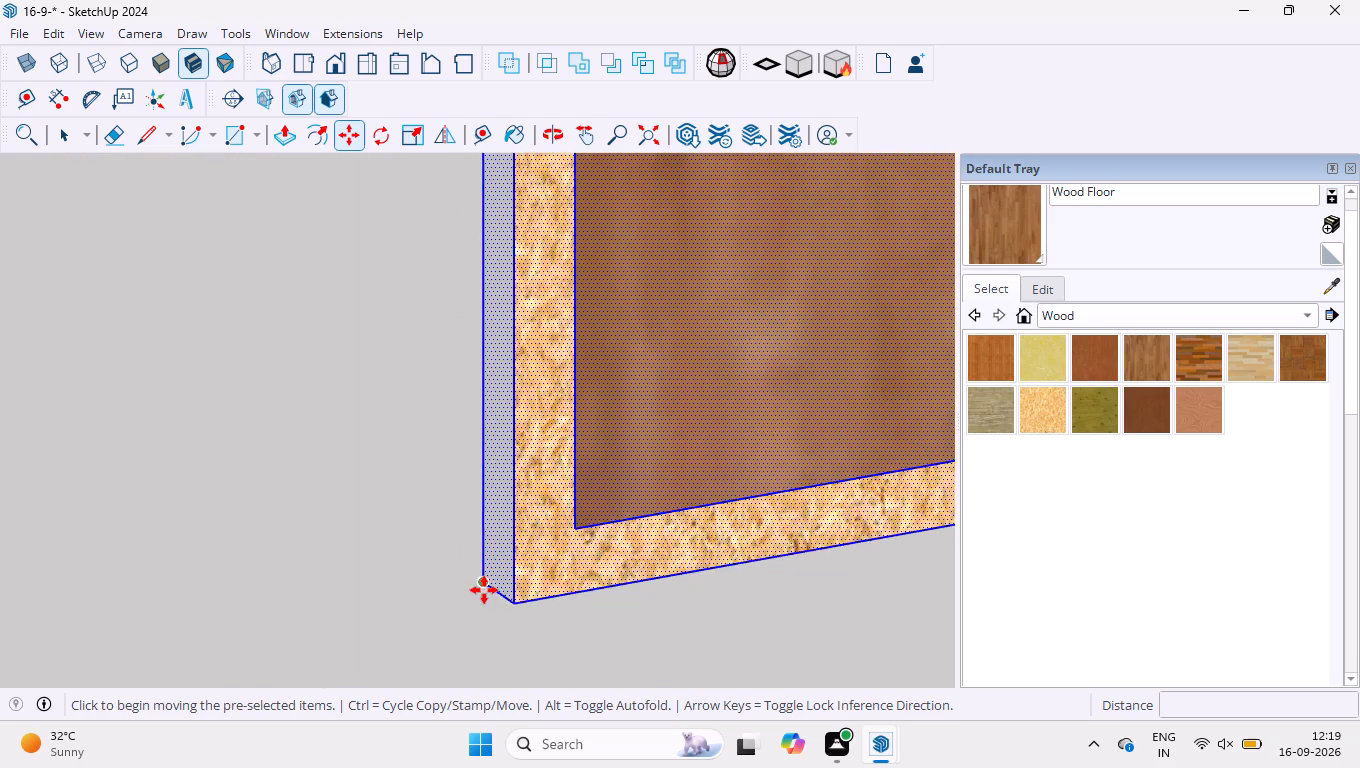
scroll(484, 590, "up", 8)
left_click(507, 574)
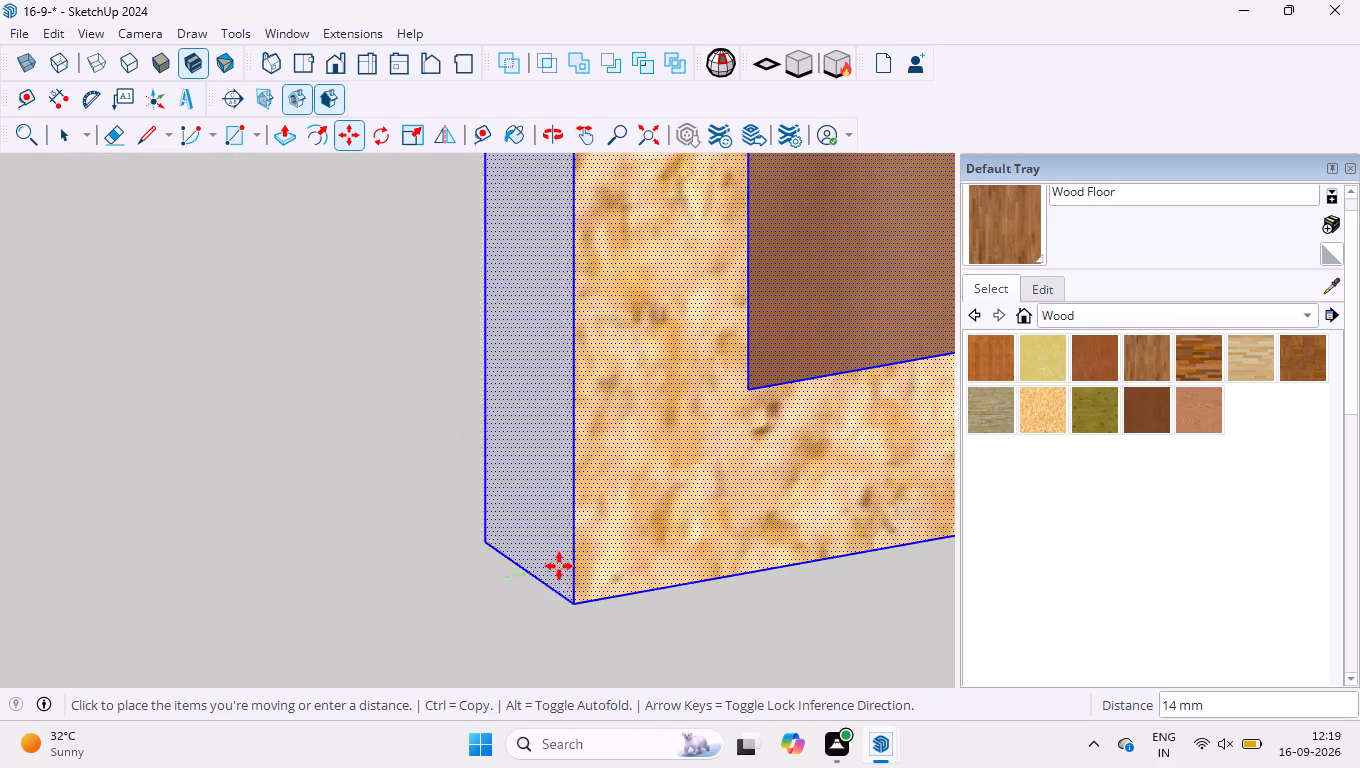
scroll(566, 535, "down", 20)
scroll(566, 535, "down", 12)
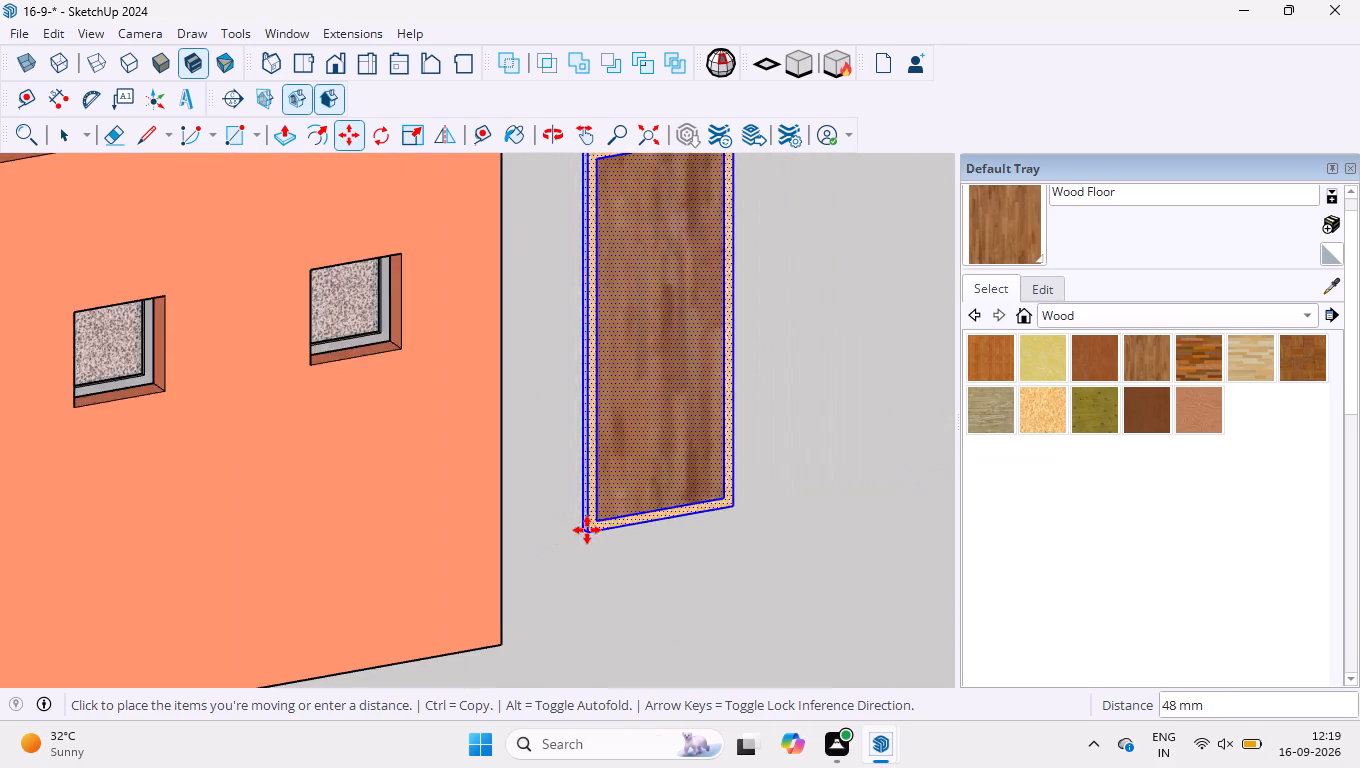
scroll(587, 530, "down", 5)
middle_click_drag(550, 340, 474, 522)
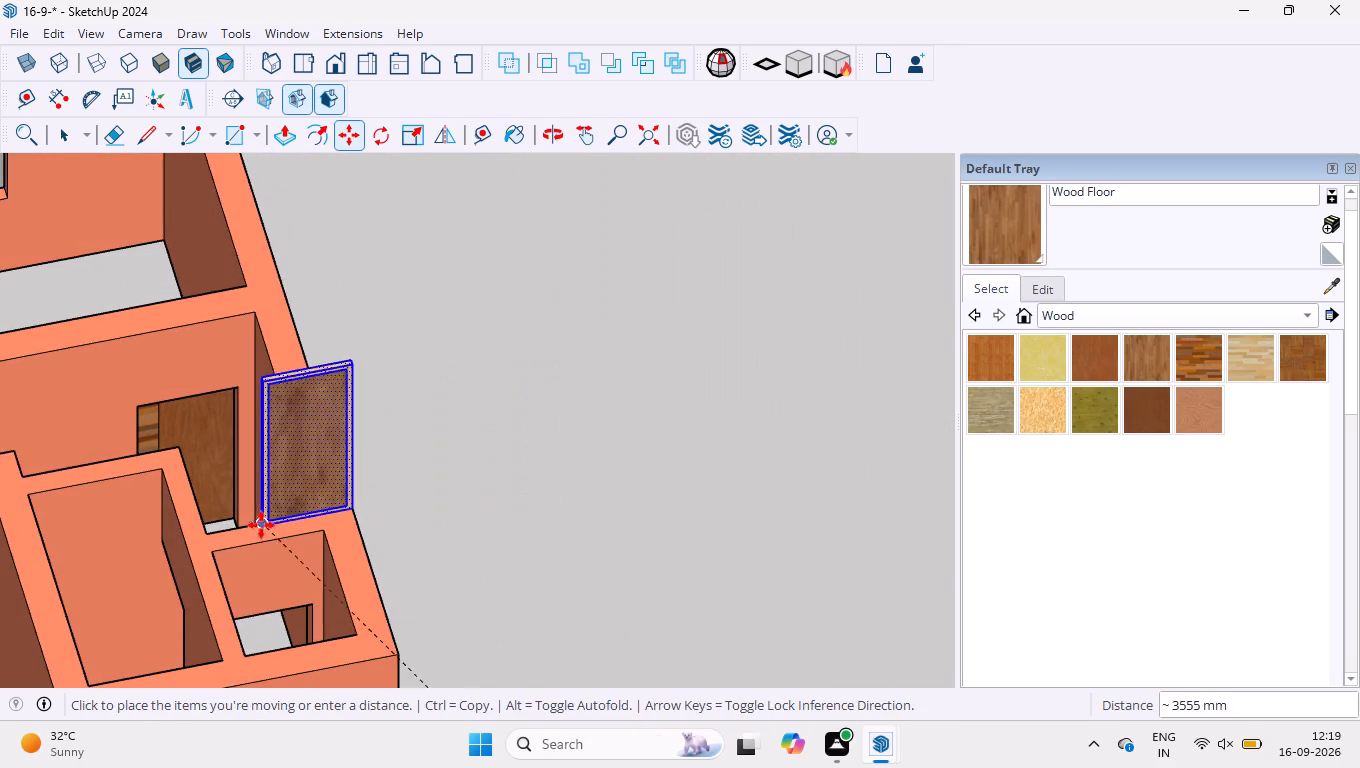
scroll(253, 504, "down", 8)
middle_click_drag(280, 580, 169, 651)
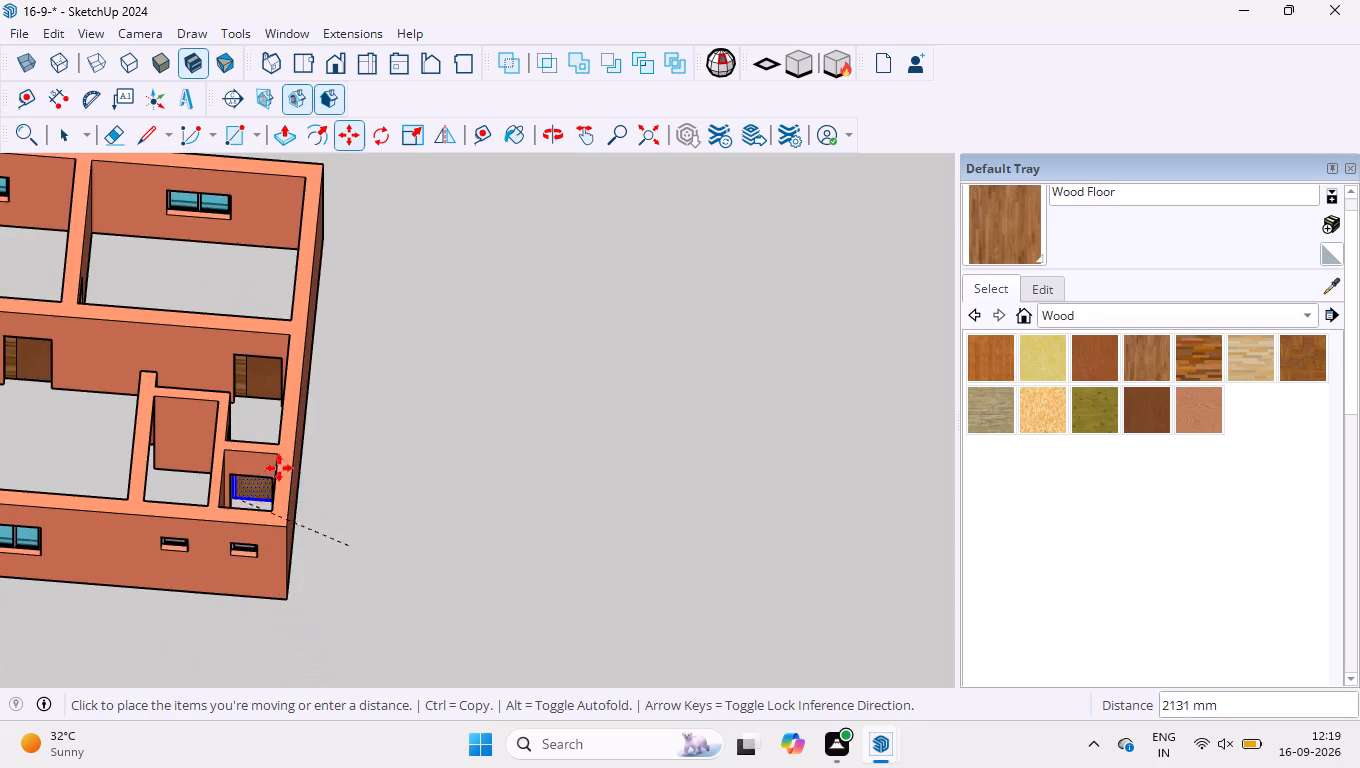
scroll(279, 468, "up", 18)
middle_click_drag(225, 511, 183, 573)
scroll(160, 569, "up", 12)
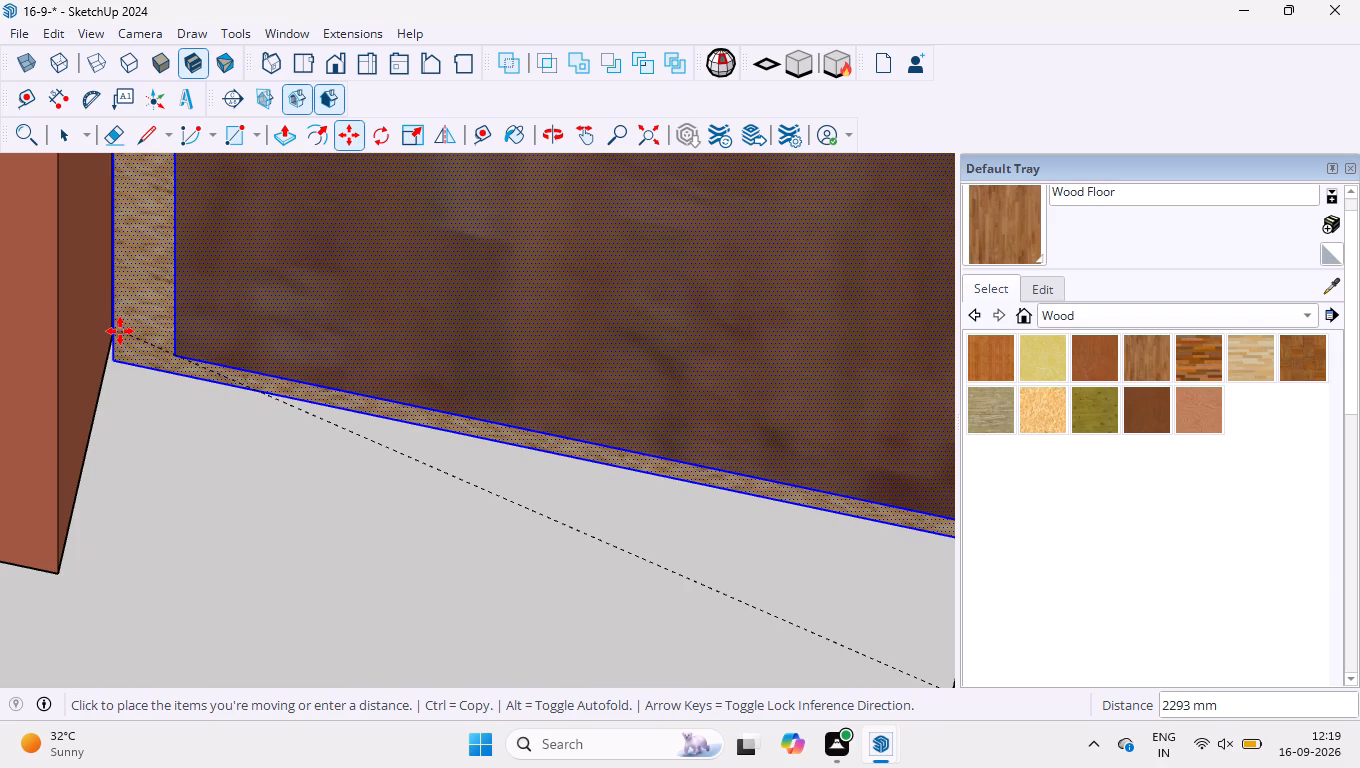
middle_click_drag(114, 337, 160, 352)
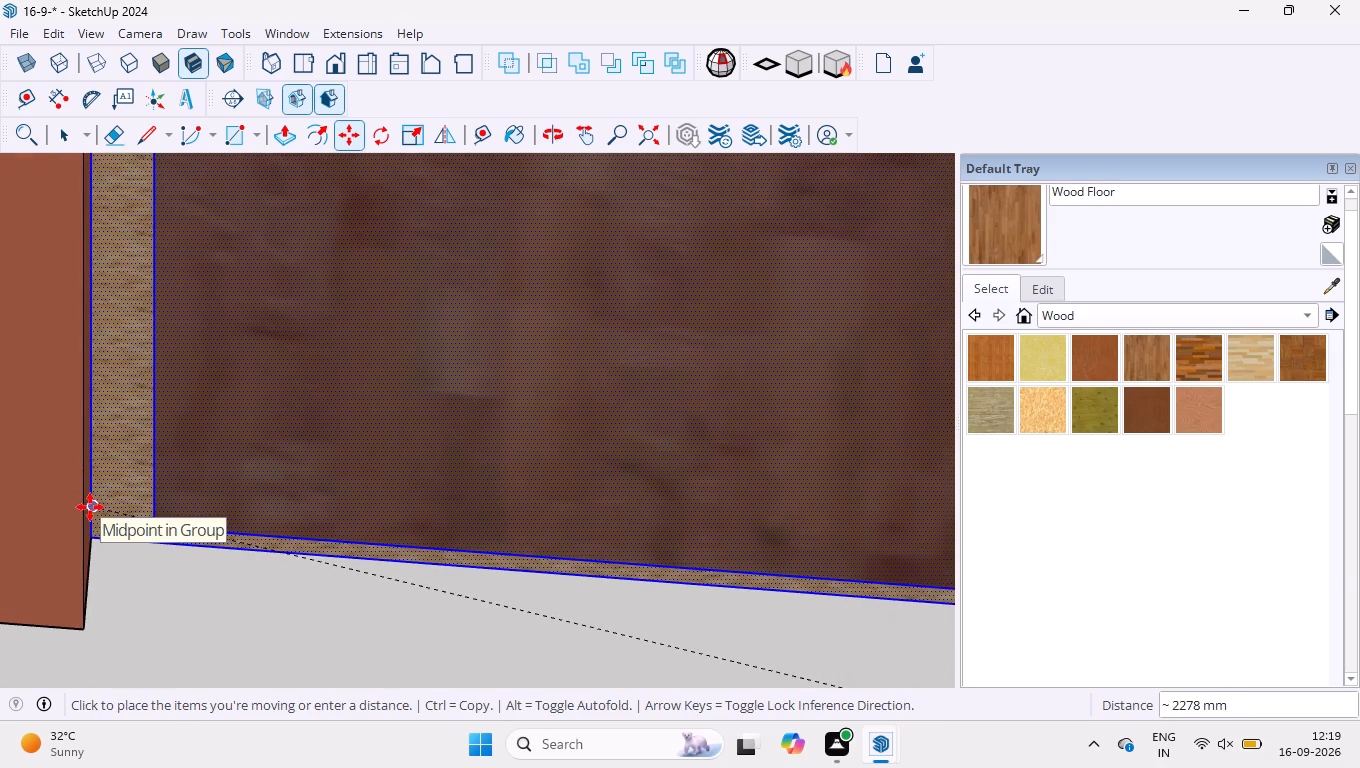
left_click(90, 507)
key("space")
scroll(300, 554, "down", 10)
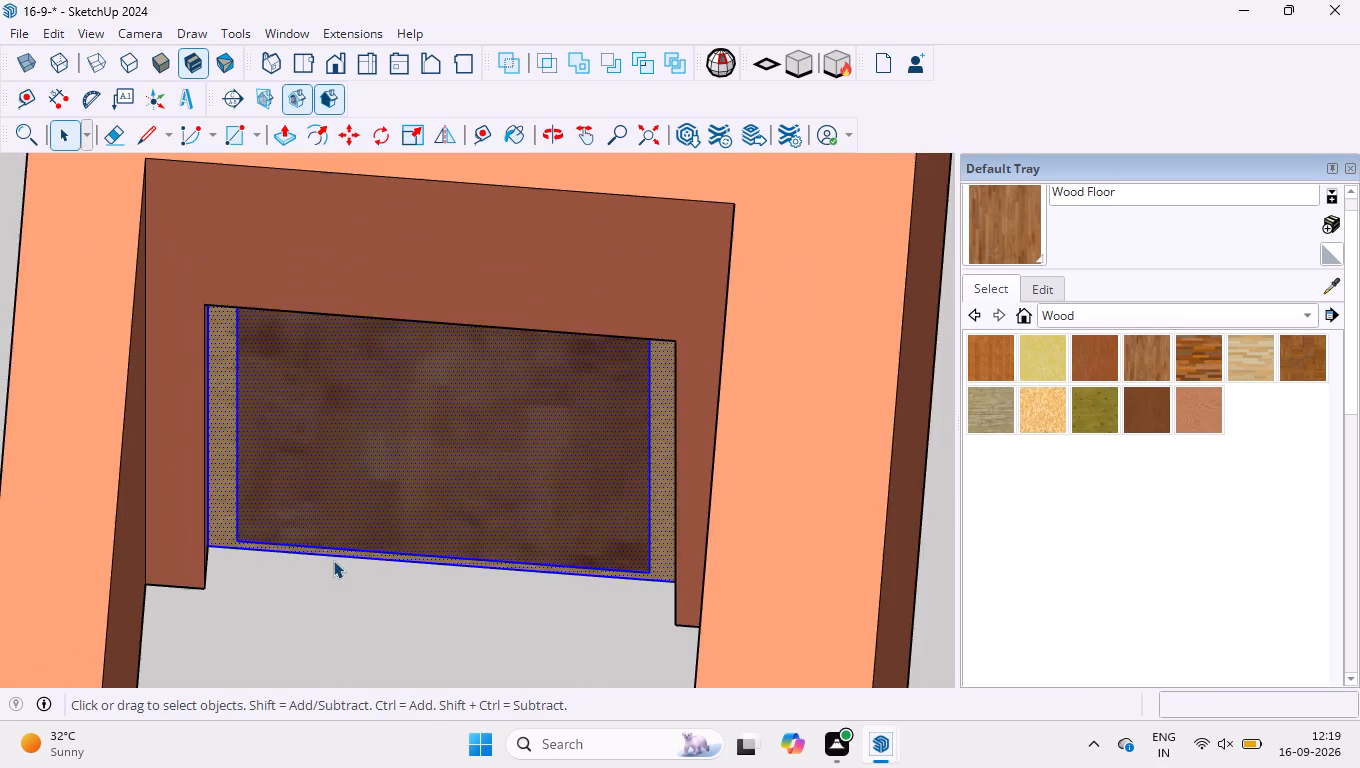
scroll(333, 560, "down", 9)
left_click(665, 542)
Inspect the house from several sides to check the fitted doors, ending close on the back of the corner room door.
scroll(668, 517, "down", 10)
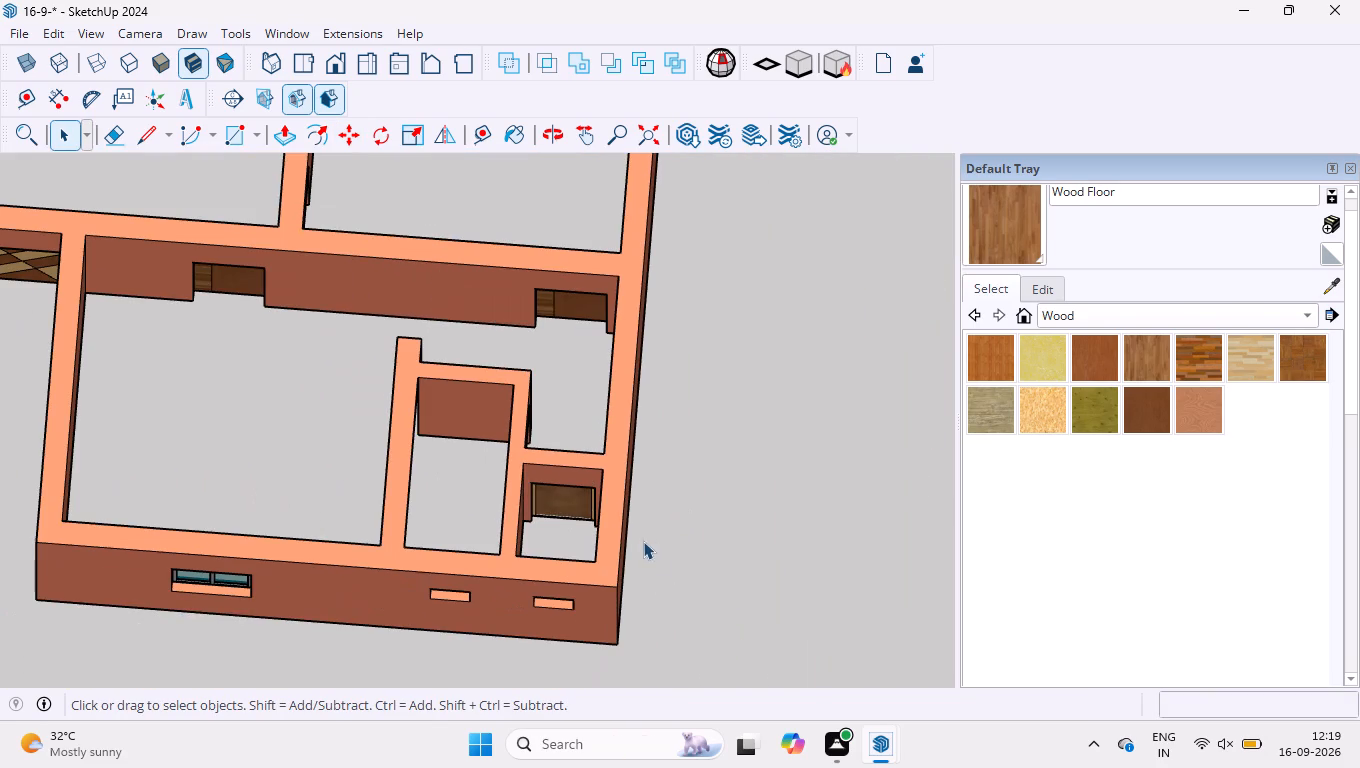
middle_click_drag(127, 401, 554, 352)
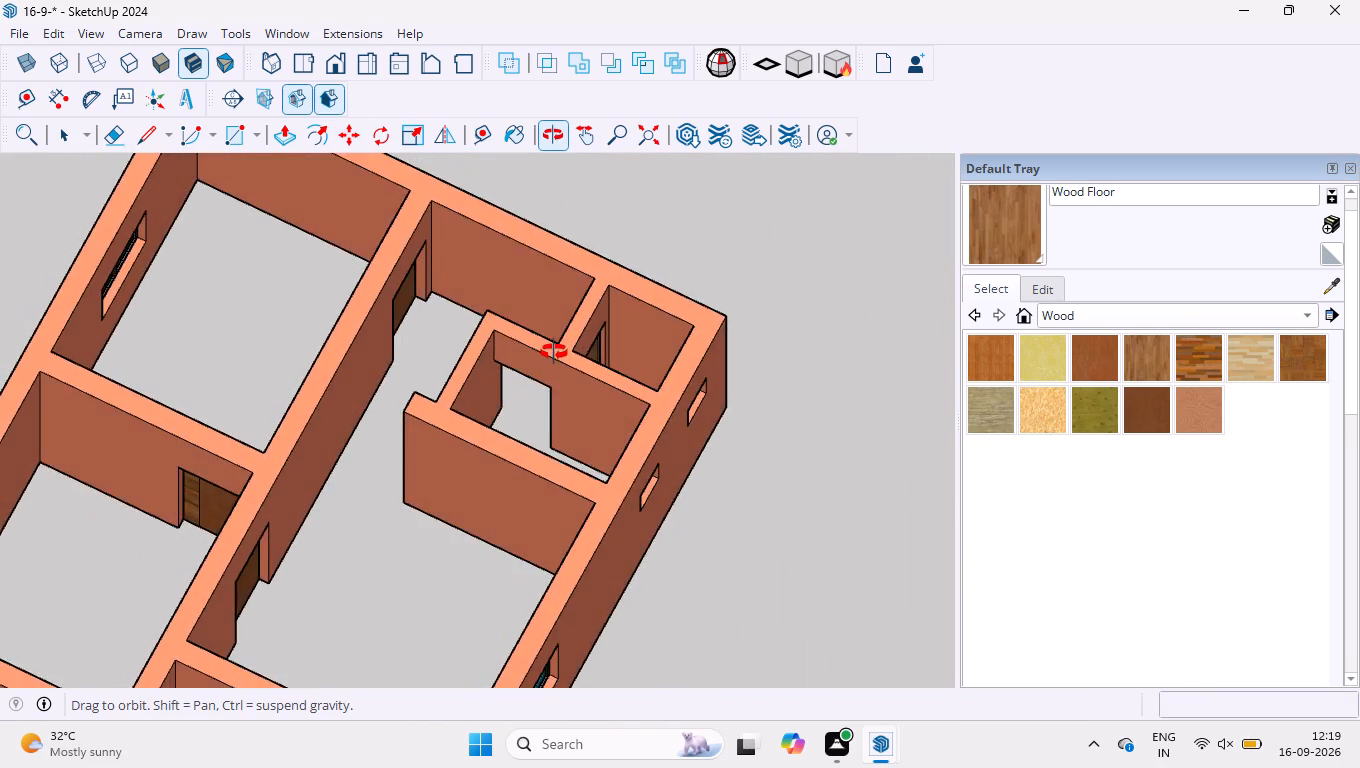
middle_click_drag(554, 352, 0, 350)
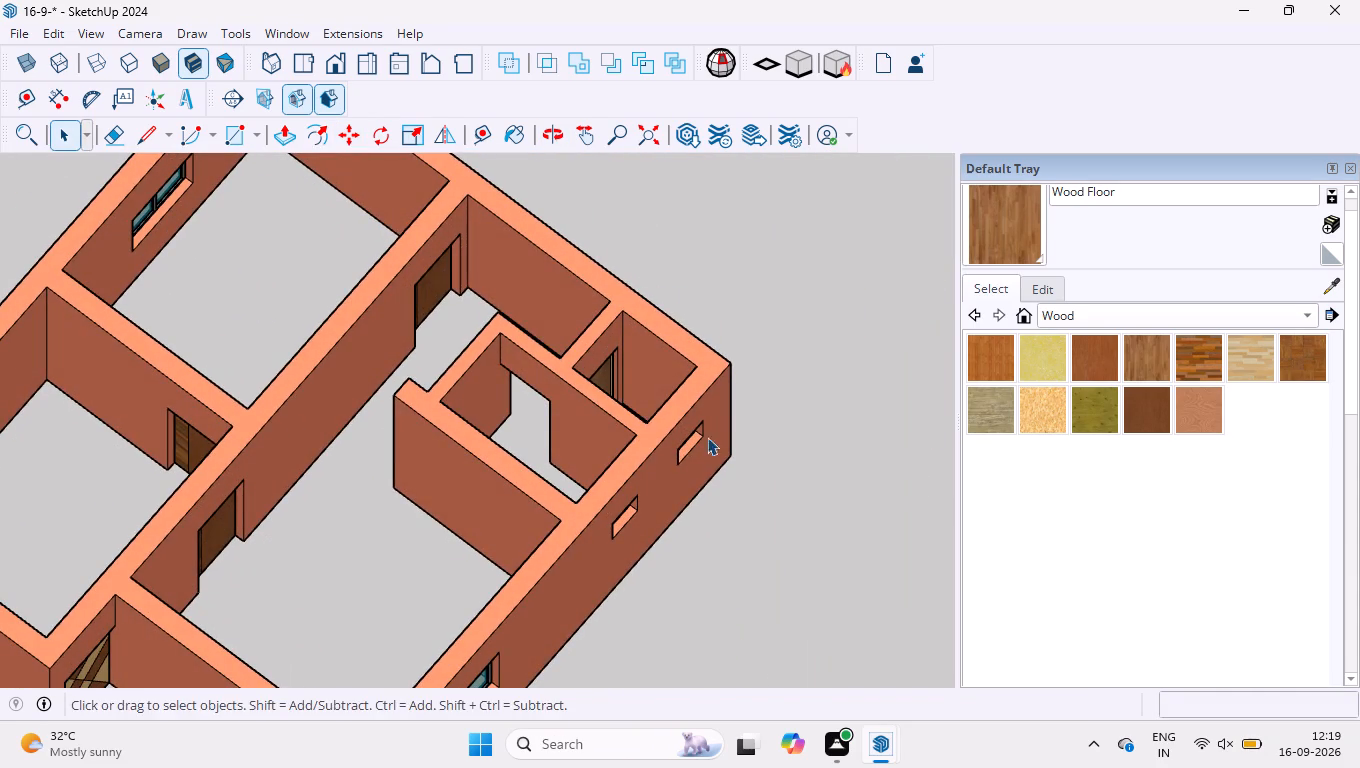
middle_click_drag(707, 414, 0, 438)
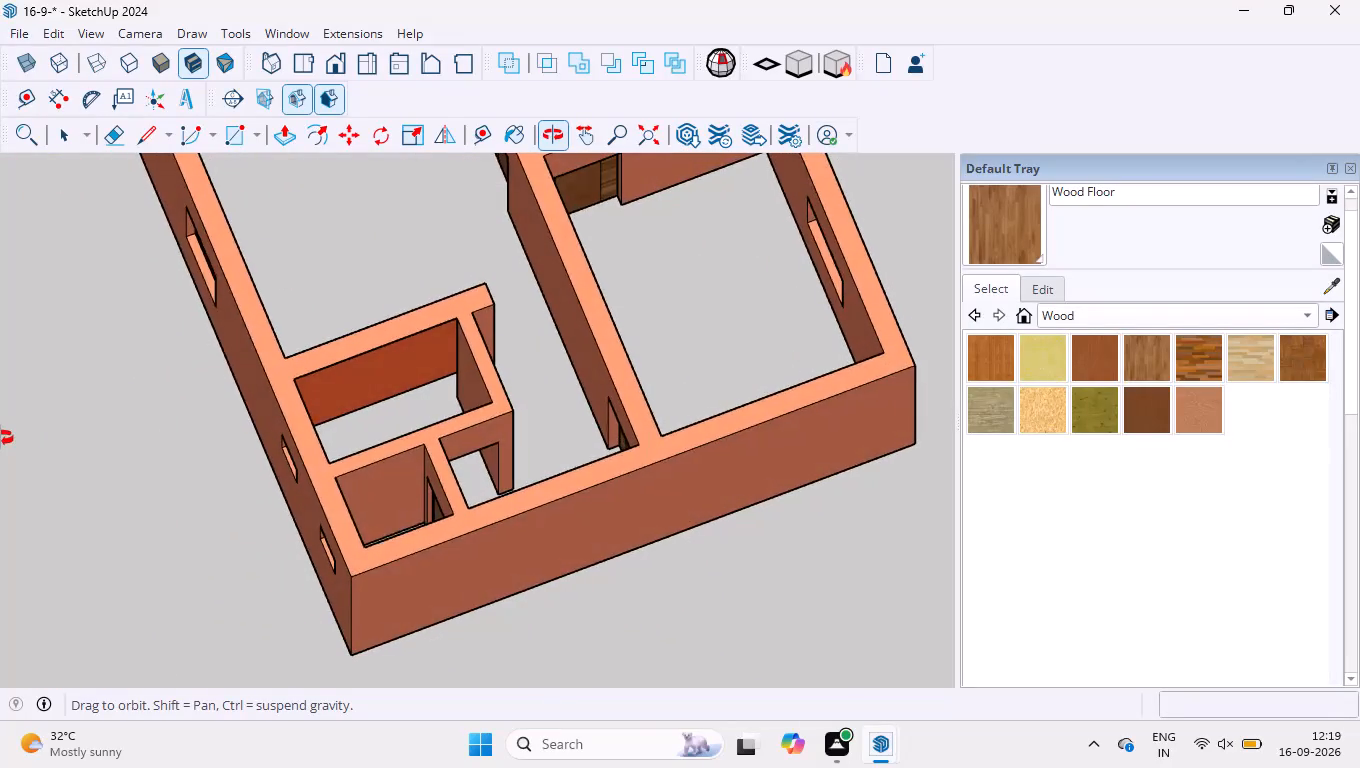
middle_click_drag(0, 438, 169, 514)
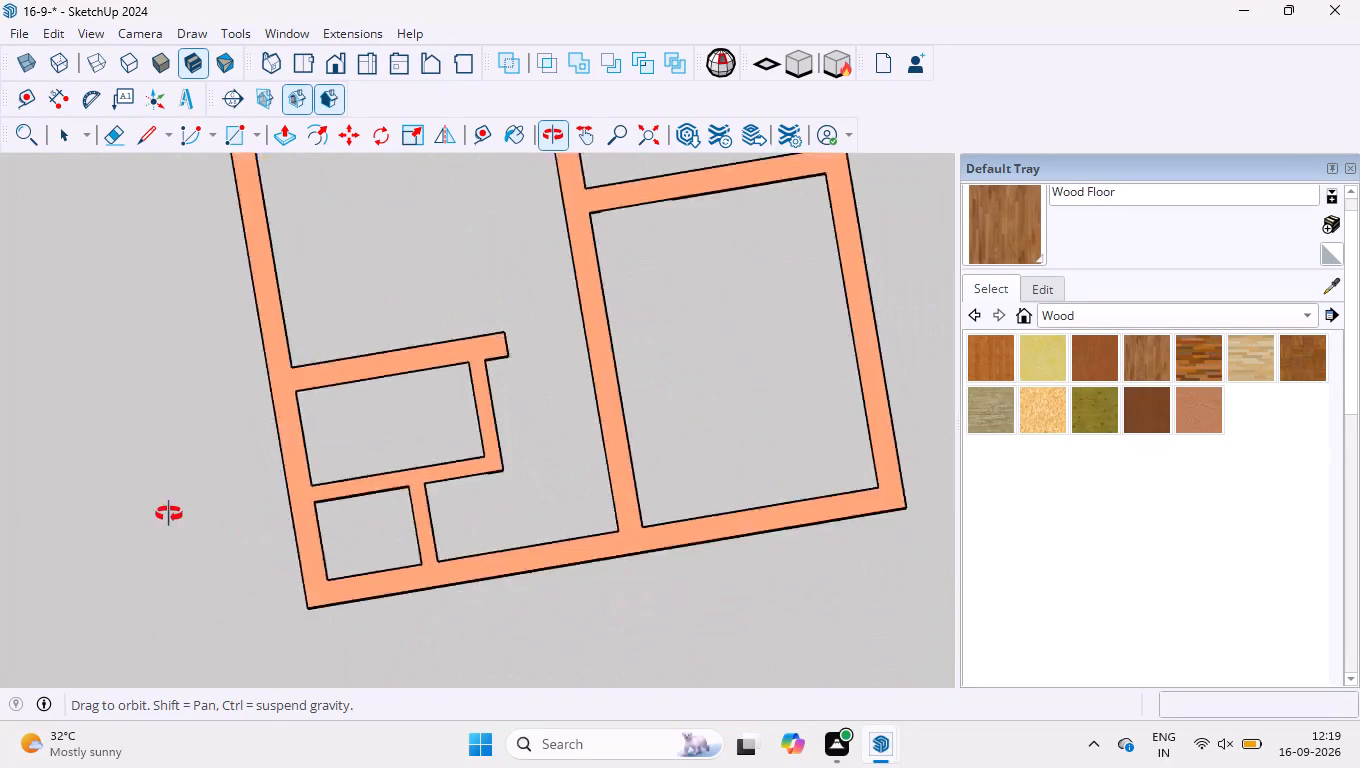
middle_click_drag(169, 514, 100, 517)
scroll(185, 463, "down", 4)
middle_click_drag(19, 399, 470, 591)
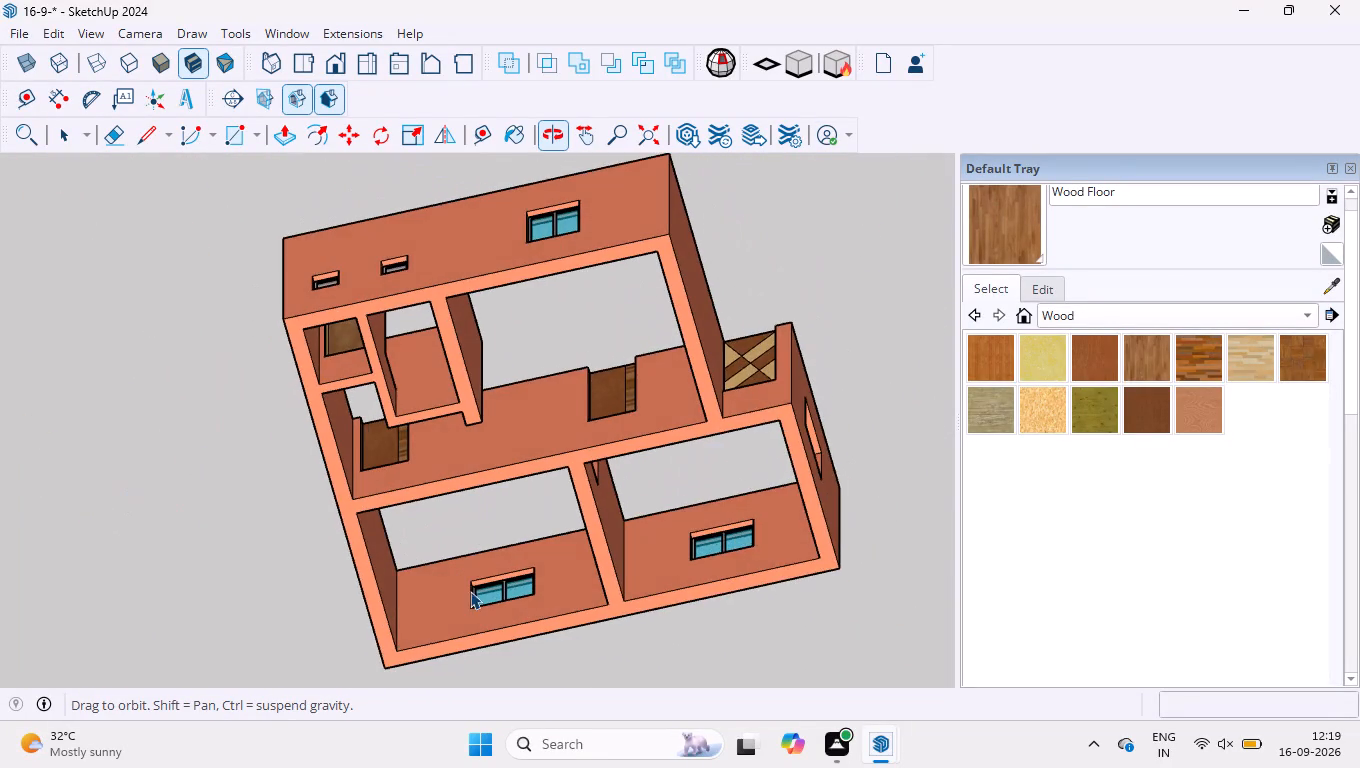
scroll(547, 457, "down", 3)
middle_click_drag(575, 435, 306, 441)
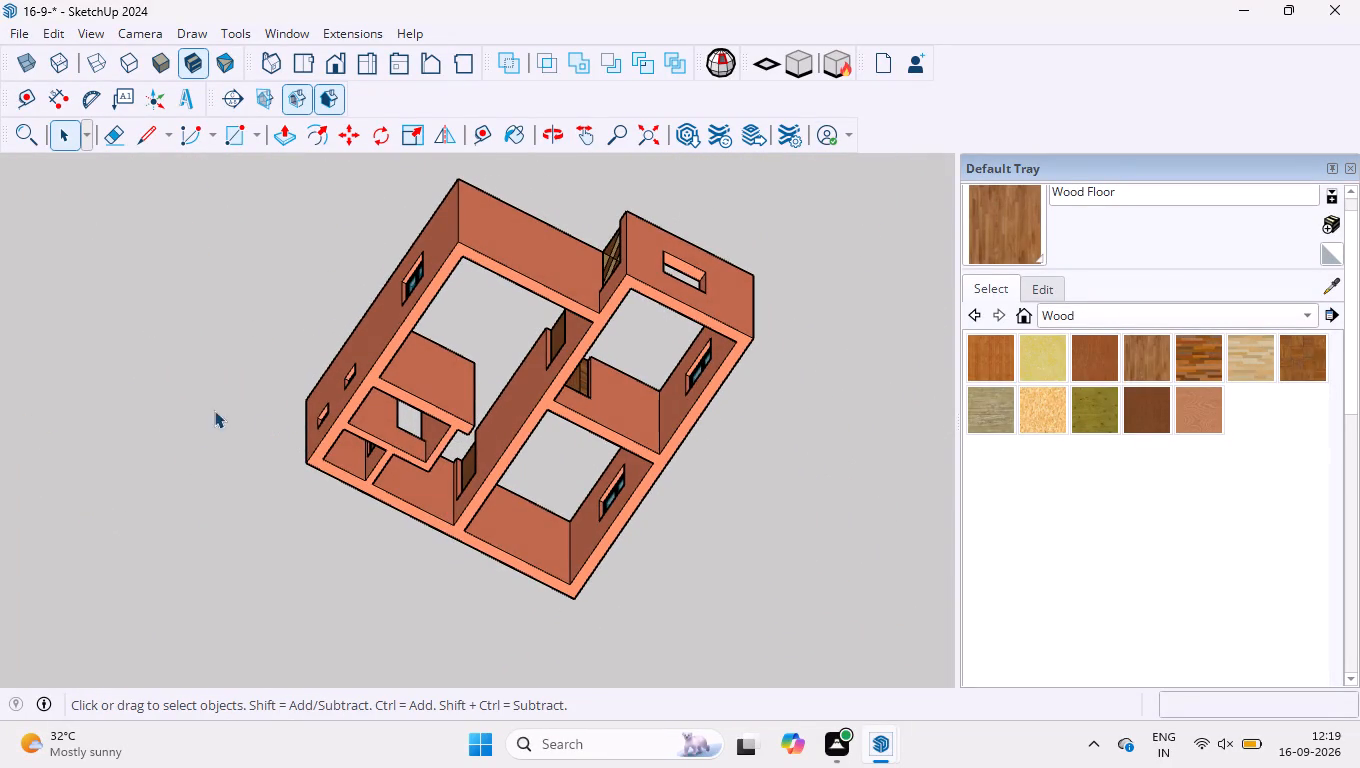
scroll(683, 419, "up", 1)
scroll(683, 418, "down", 7)
middle_click_drag(368, 437, 649, 427)
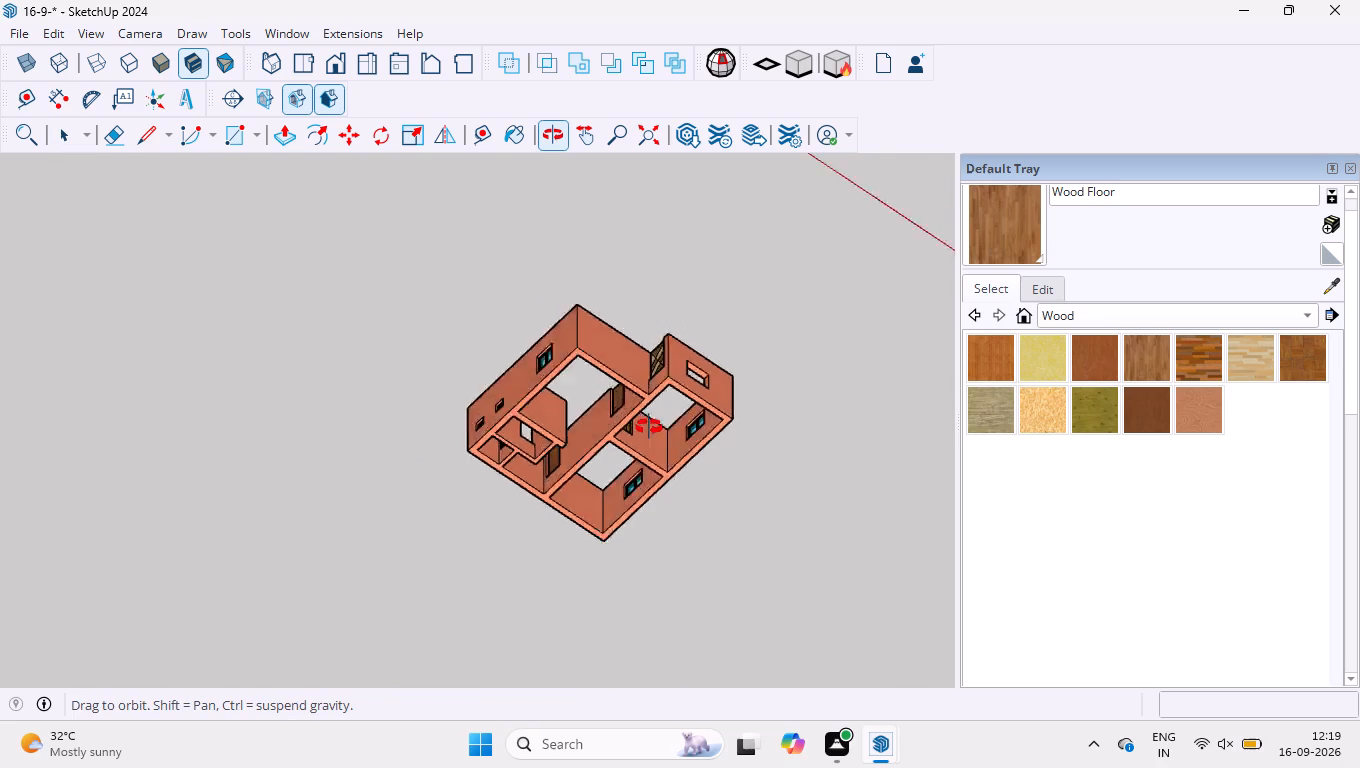
middle_click_drag(649, 427, 788, 183)
scroll(678, 547, "down", 2)
middle_click_drag(704, 620, 678, 405)
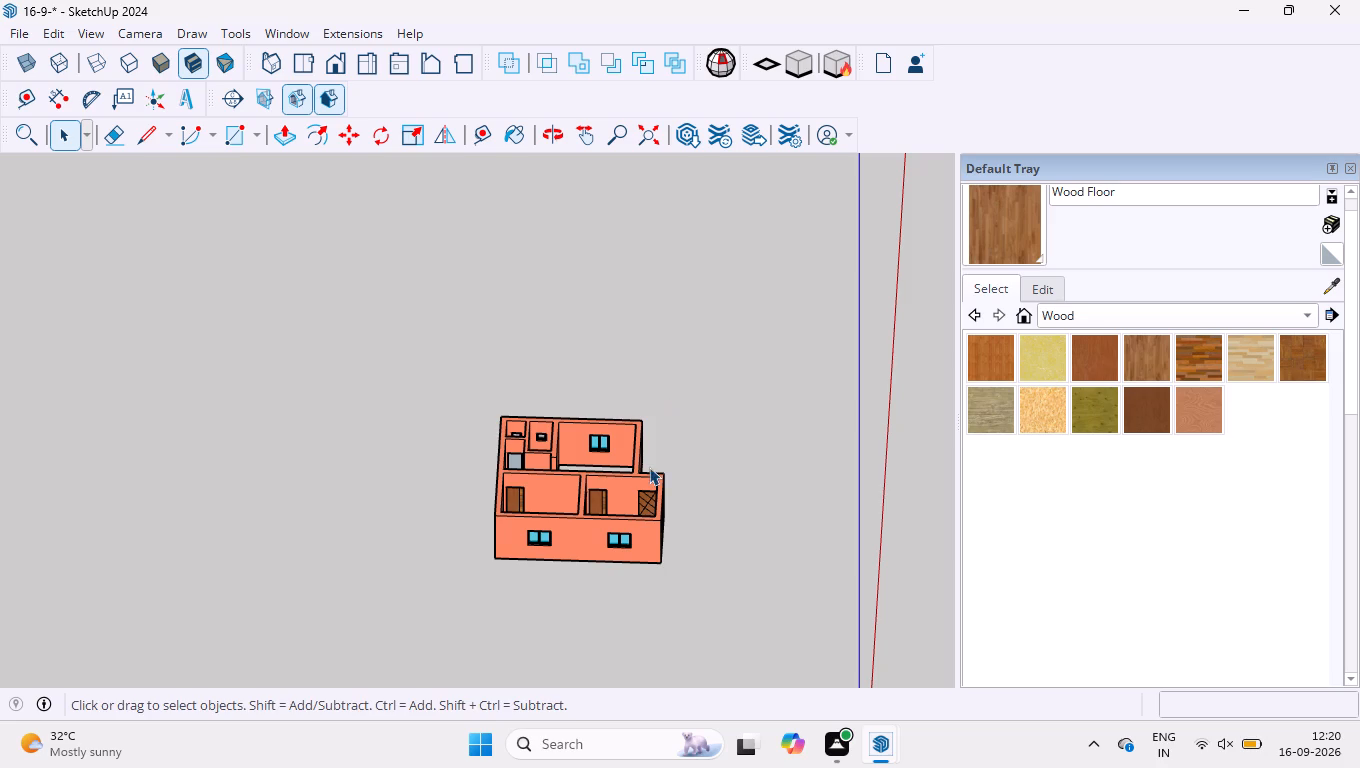
scroll(511, 489, "up", 13)
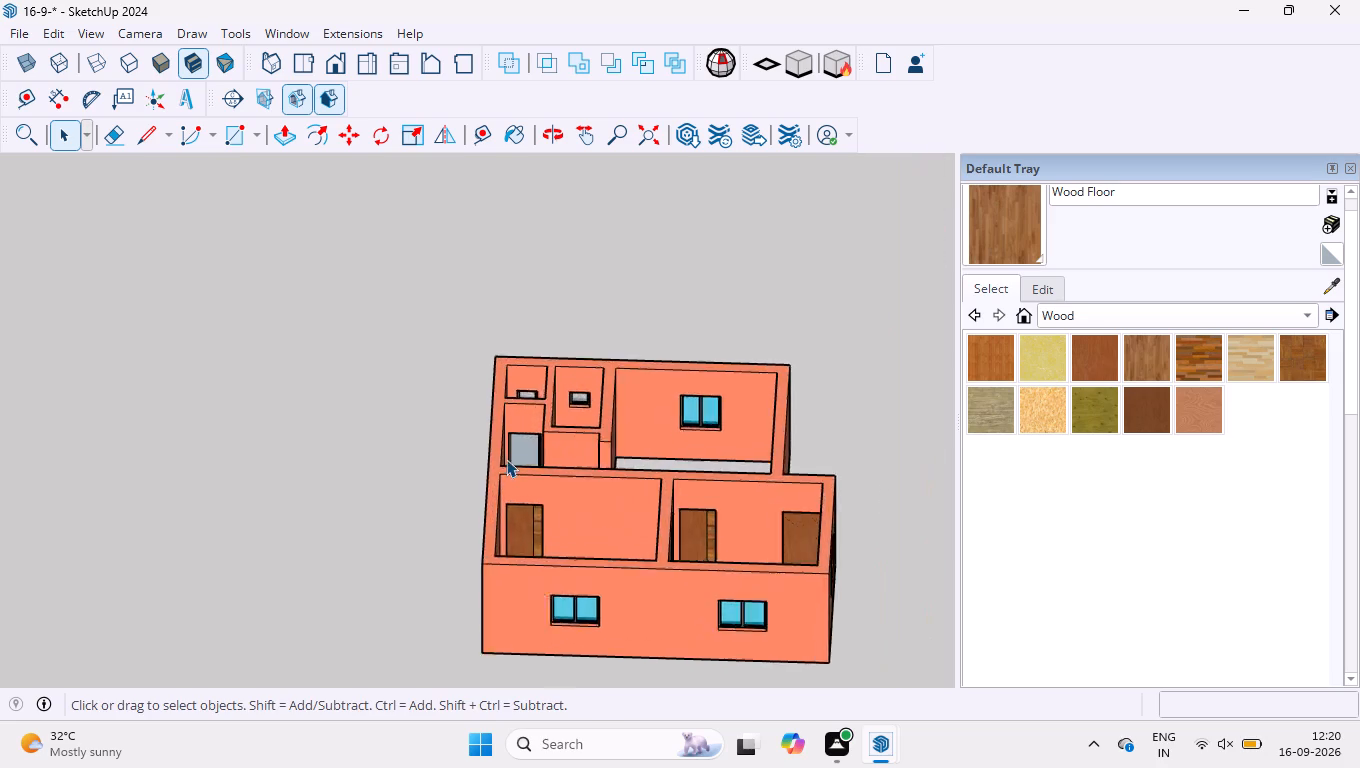
scroll(506, 459, "up", 19)
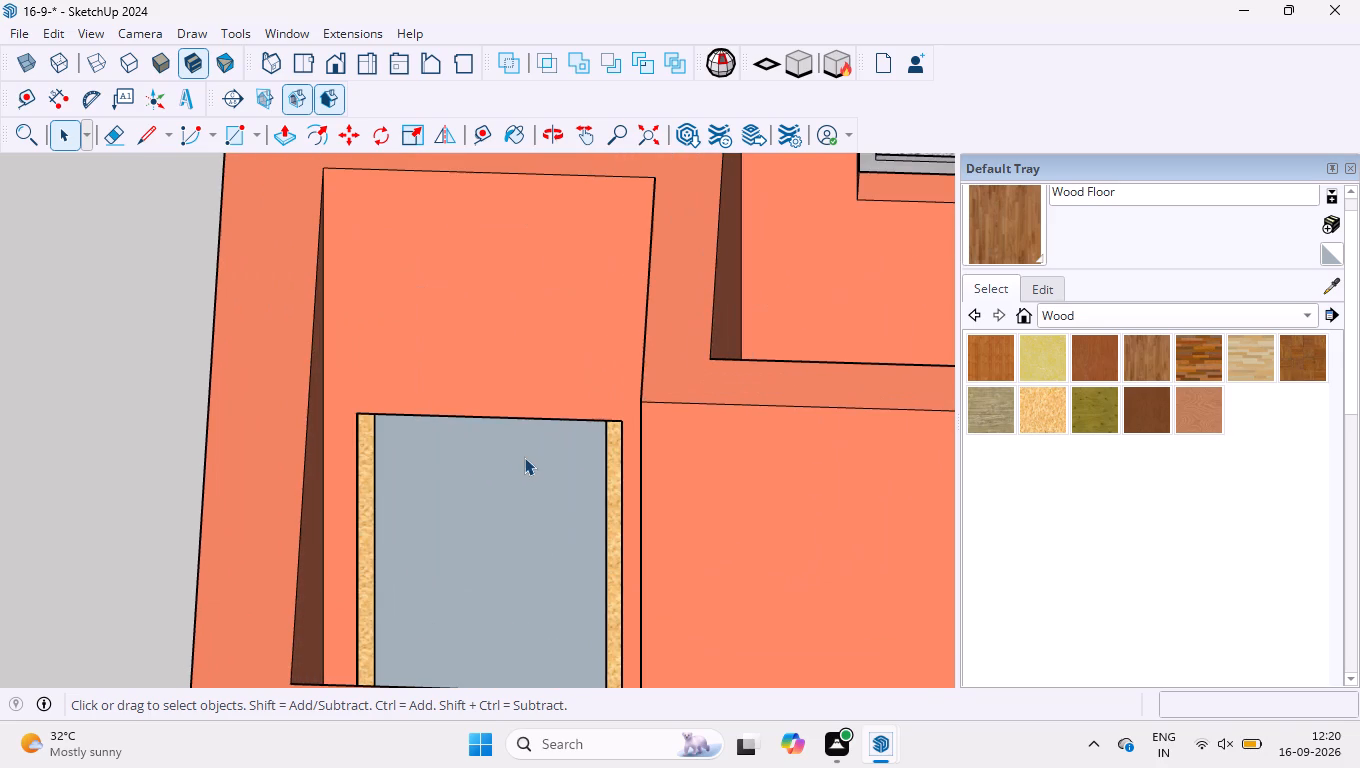
Examine the small corner rooms, their high windows and the adjoining walls from several sides.
scroll(535, 416, "down", 3)
scroll(450, 449, "down", 4)
middle_click_drag(477, 421, 847, 577)
scroll(614, 436, "down", 9)
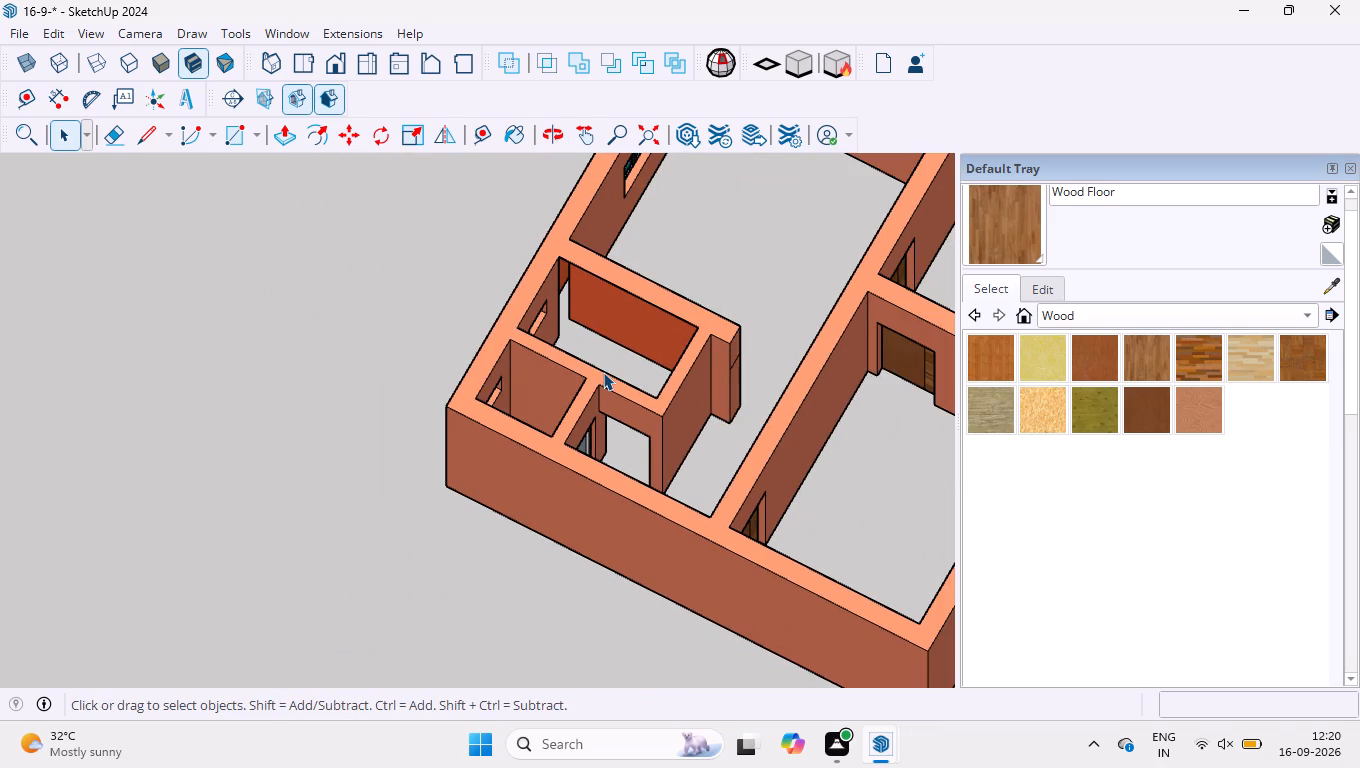
scroll(552, 282, "up", 15)
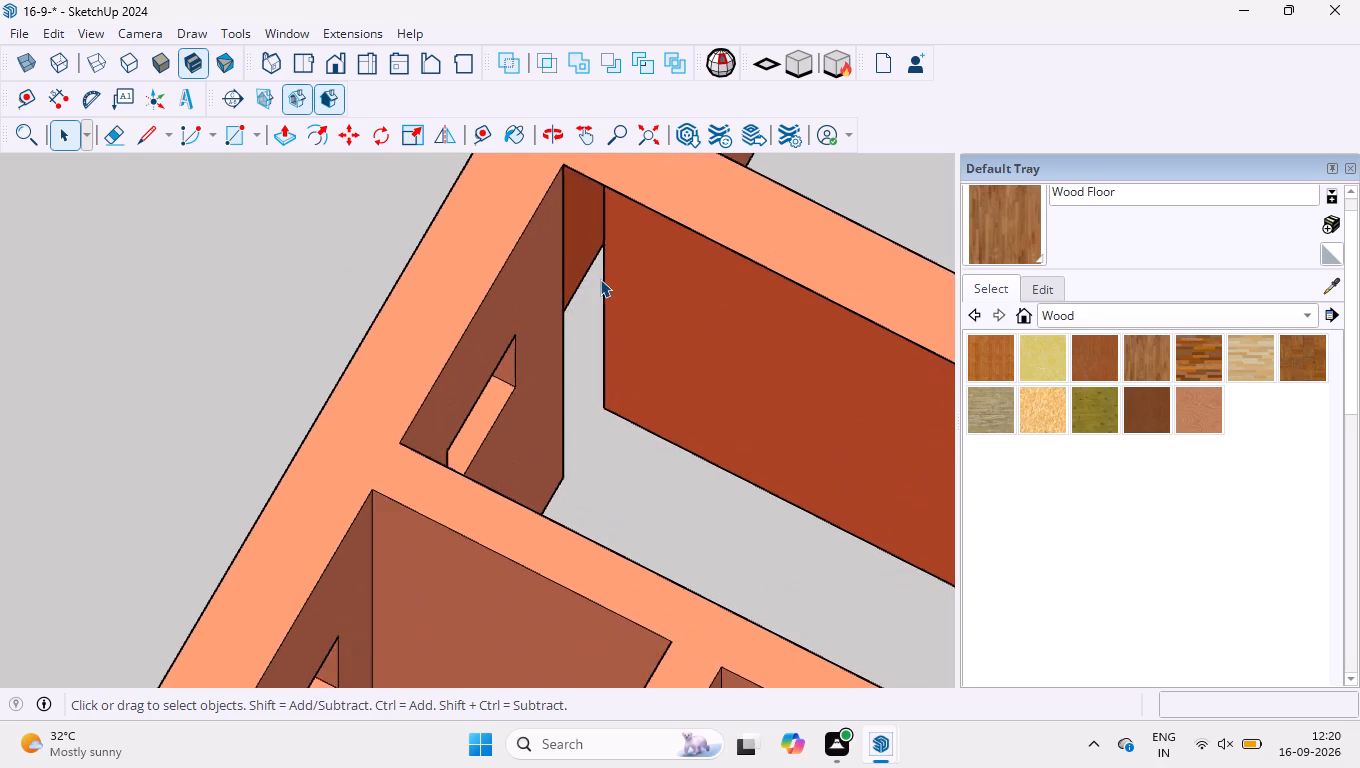
scroll(561, 365, "down", 4)
middle_click_drag(399, 338, 473, 394)
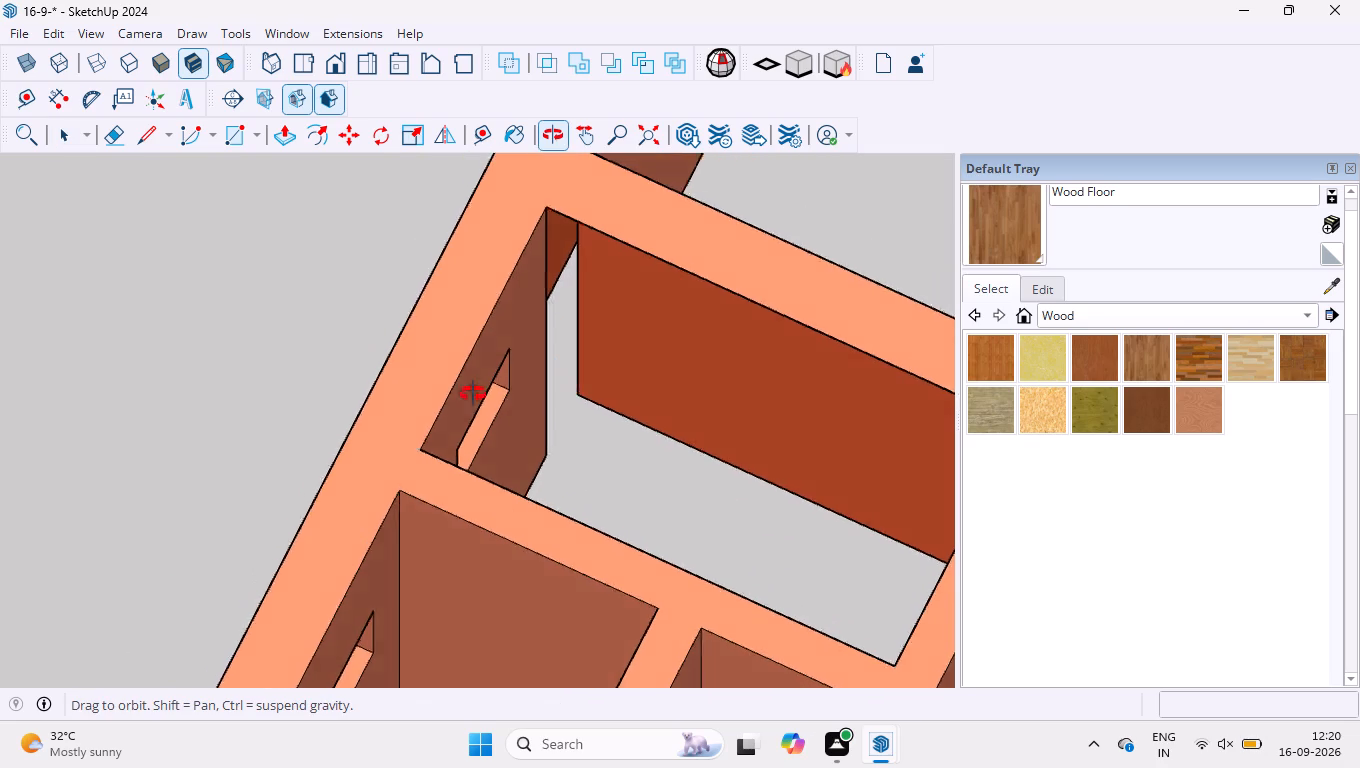
middle_click_drag(473, 394, 126, 346)
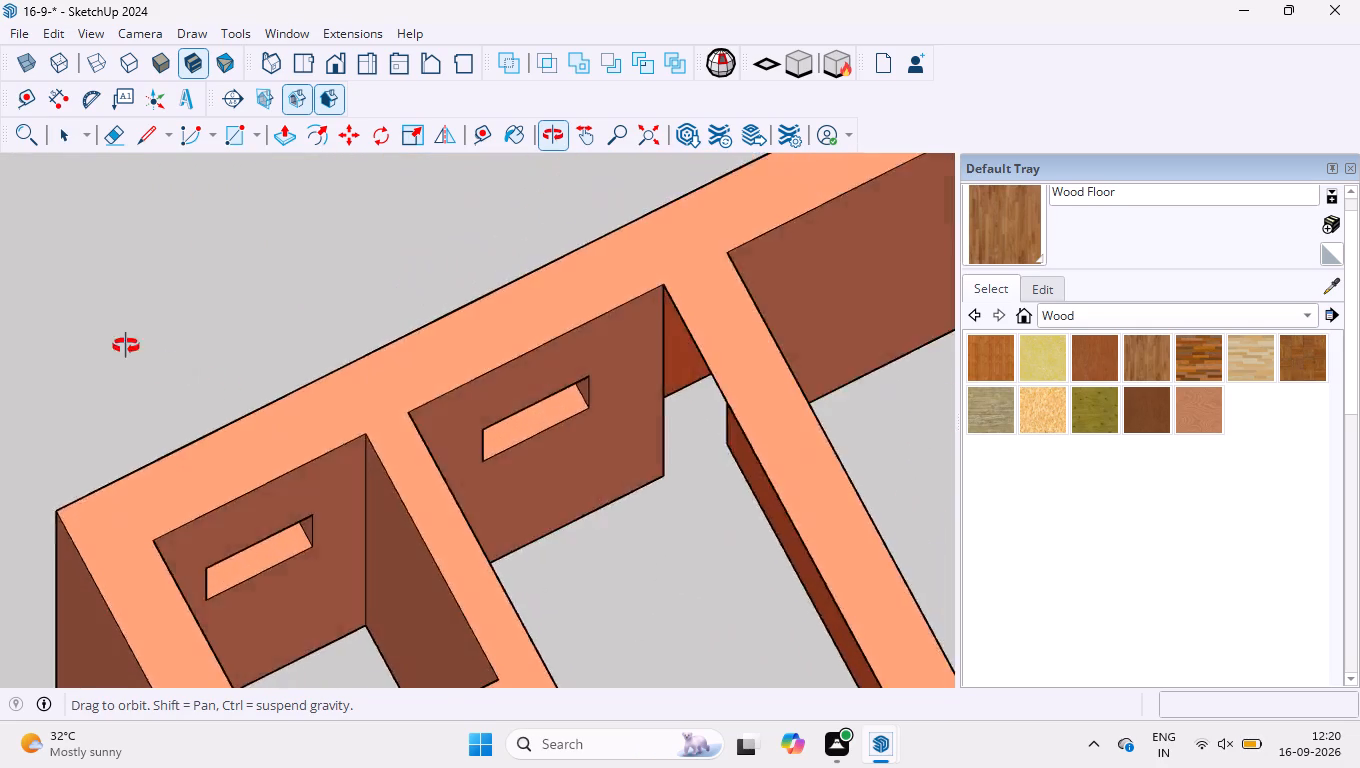
middle_click_drag(126, 346, 0, 268)
scroll(330, 363, "down", 8)
middle_click_drag(420, 538, 425, 539)
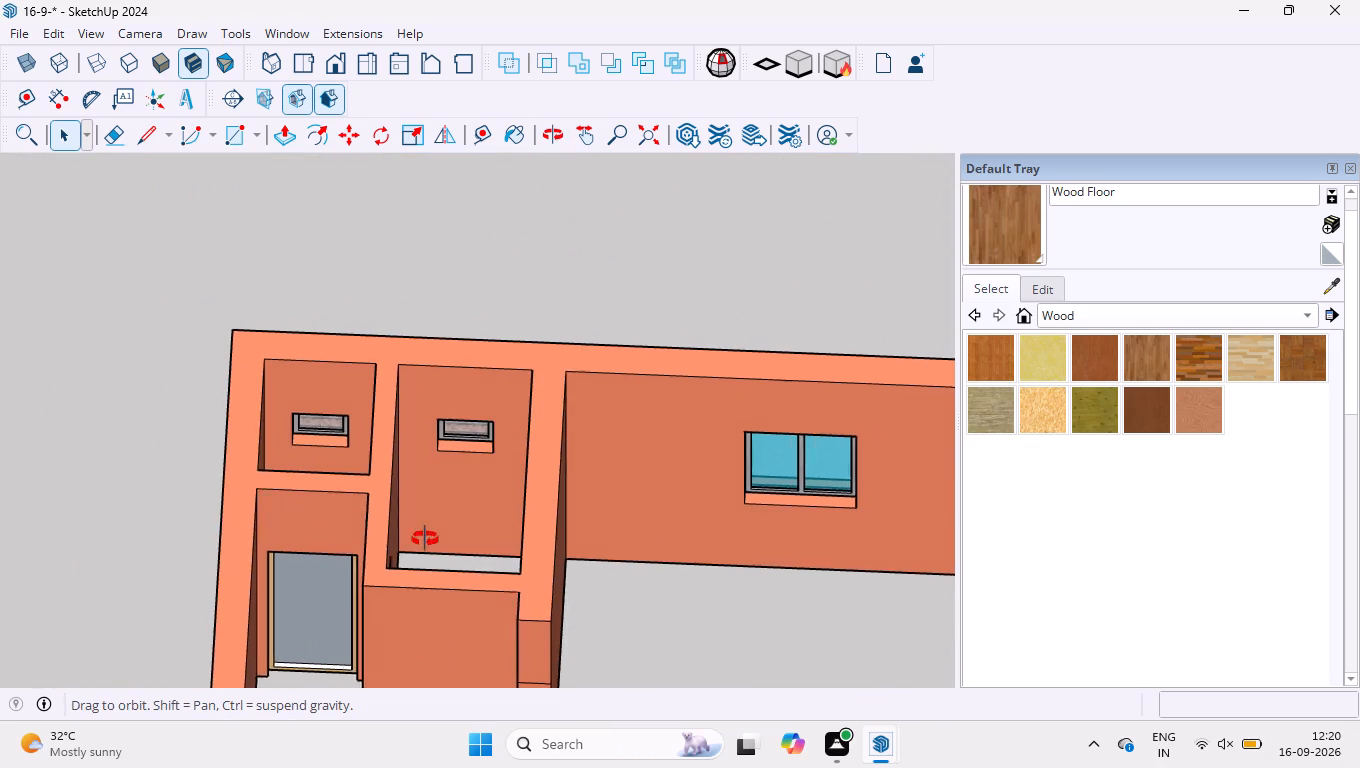
middle_click_drag(425, 539, 705, 518)
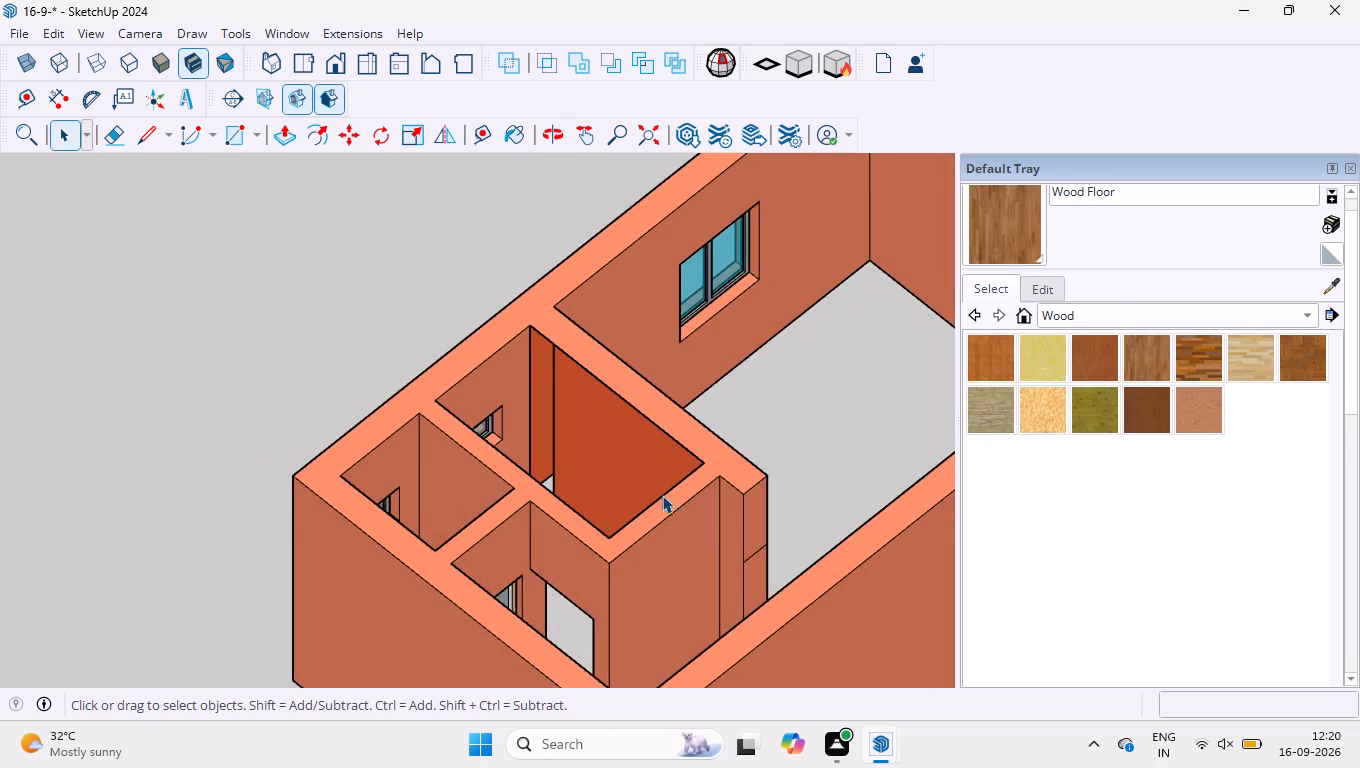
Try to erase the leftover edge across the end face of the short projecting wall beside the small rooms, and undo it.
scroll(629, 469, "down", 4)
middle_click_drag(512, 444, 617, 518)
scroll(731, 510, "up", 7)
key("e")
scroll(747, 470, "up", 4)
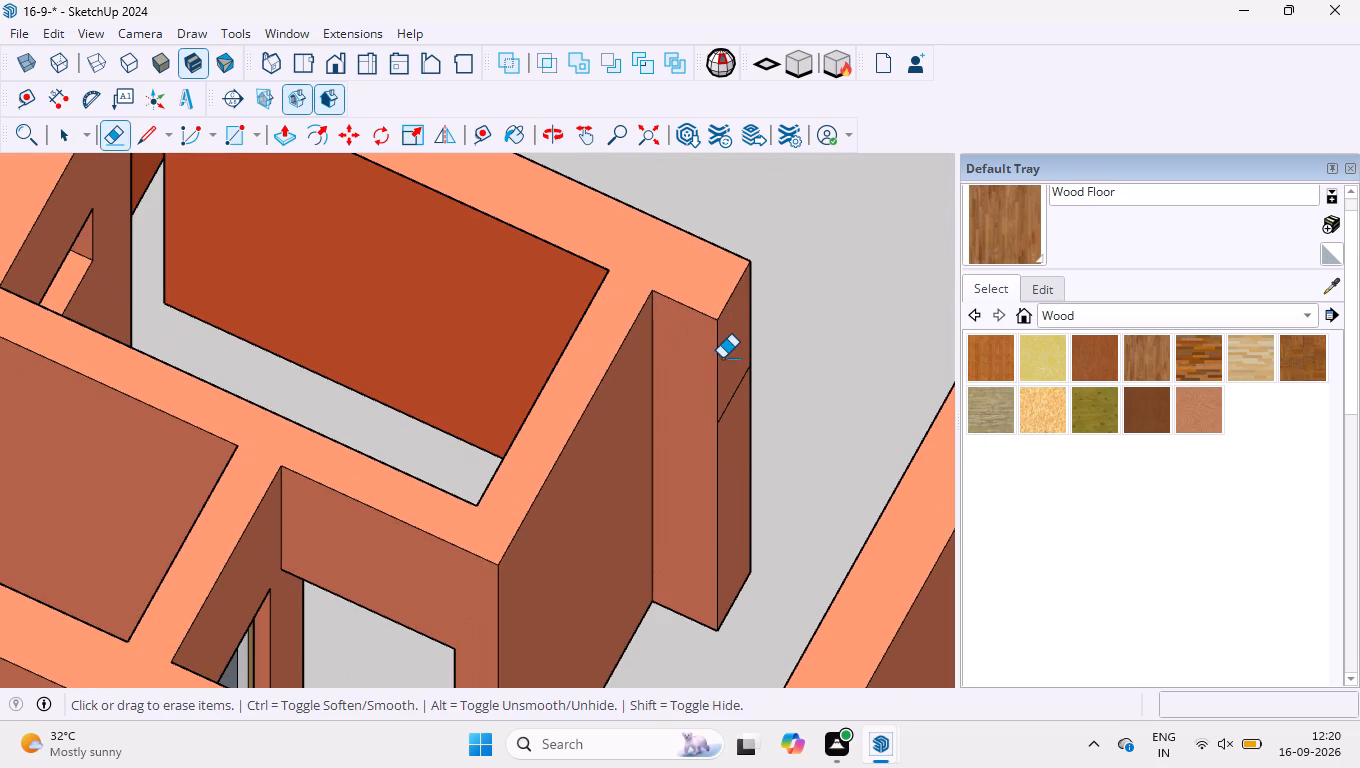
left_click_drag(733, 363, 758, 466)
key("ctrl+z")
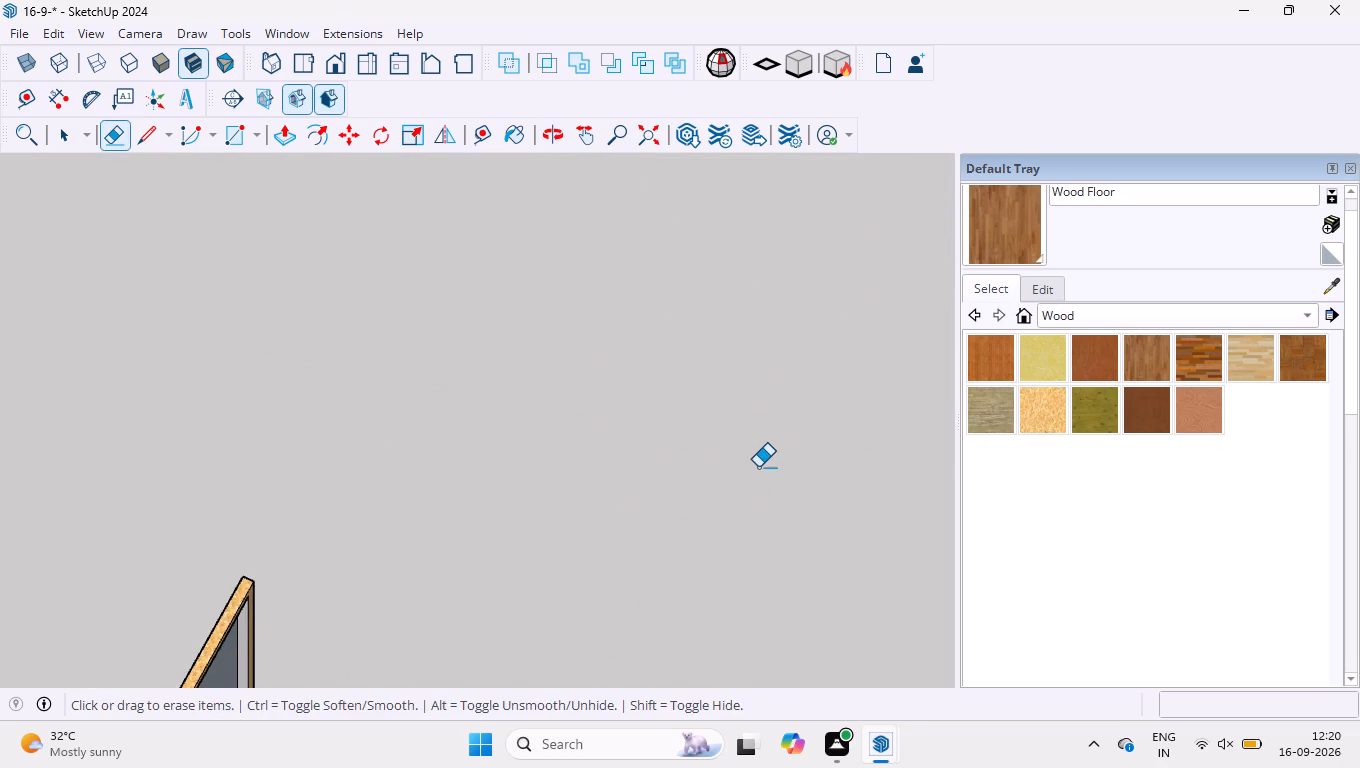
Open the house wall group and erase the leftover edge across the short projecting wall's end face.
key("space")
double_click(729, 436)
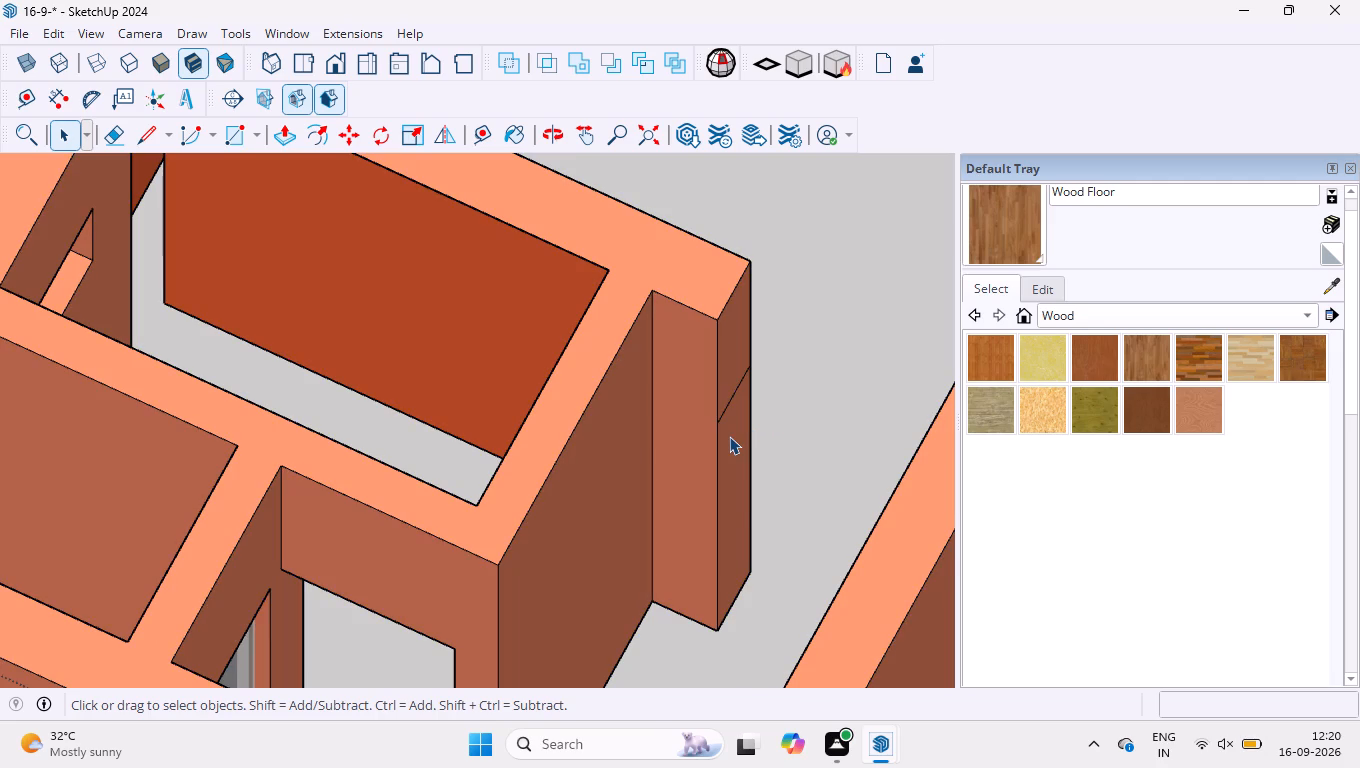
left_click(729, 436)
left_click(799, 374)
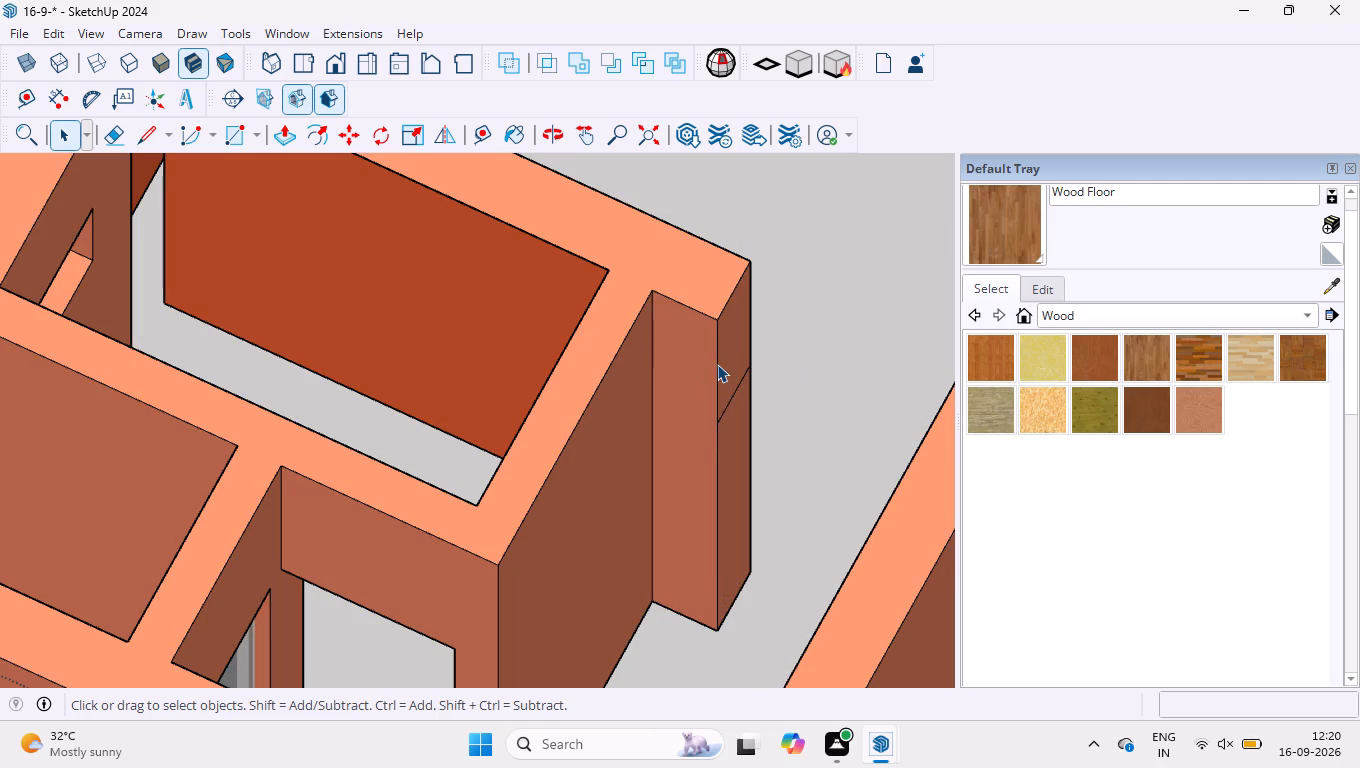
left_click(717, 363)
left_click(783, 410)
left_click_drag(751, 325, 688, 406)
left_click(796, 378)
key("e")
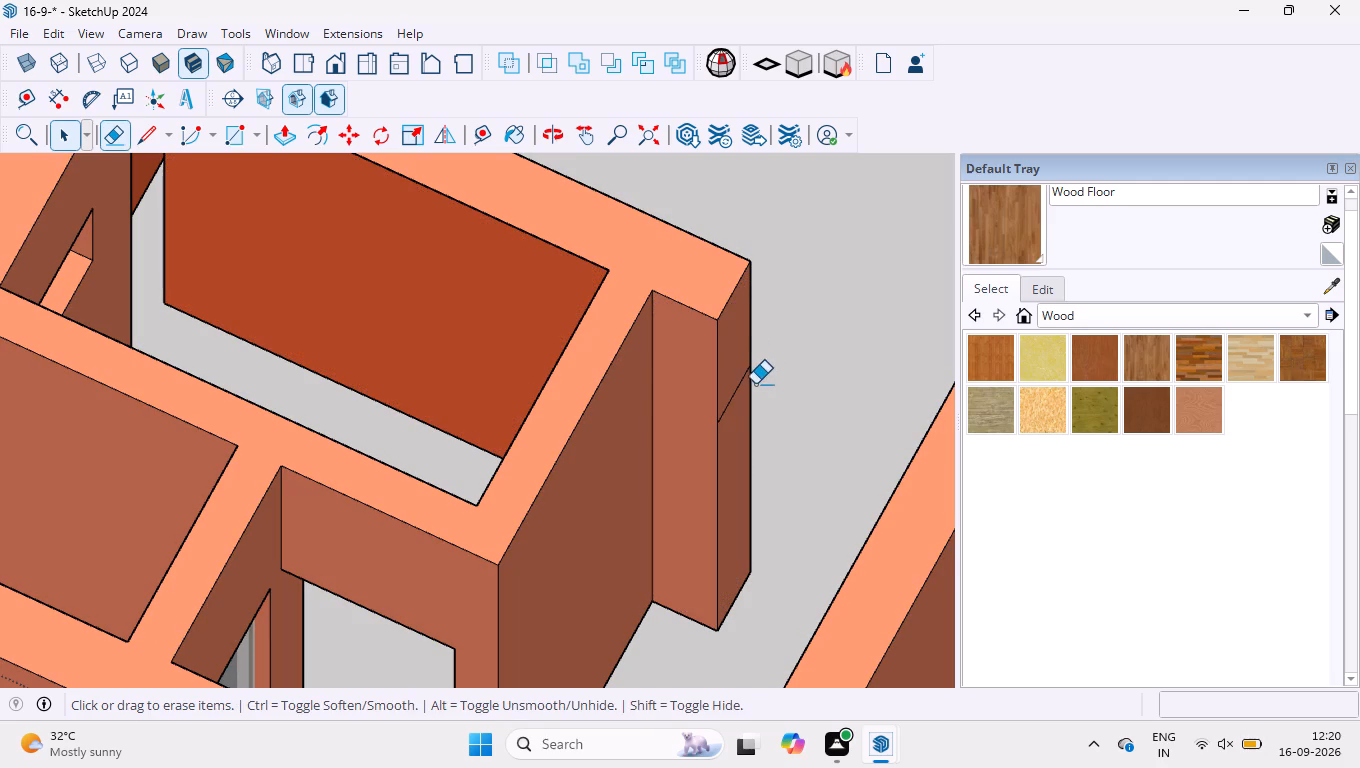
left_click_drag(737, 376, 744, 414)
key("space")
Measure the top width of the empty doorway next to the corner room with the Dimension tool, without placing a dimension.
scroll(759, 415, "down", 3)
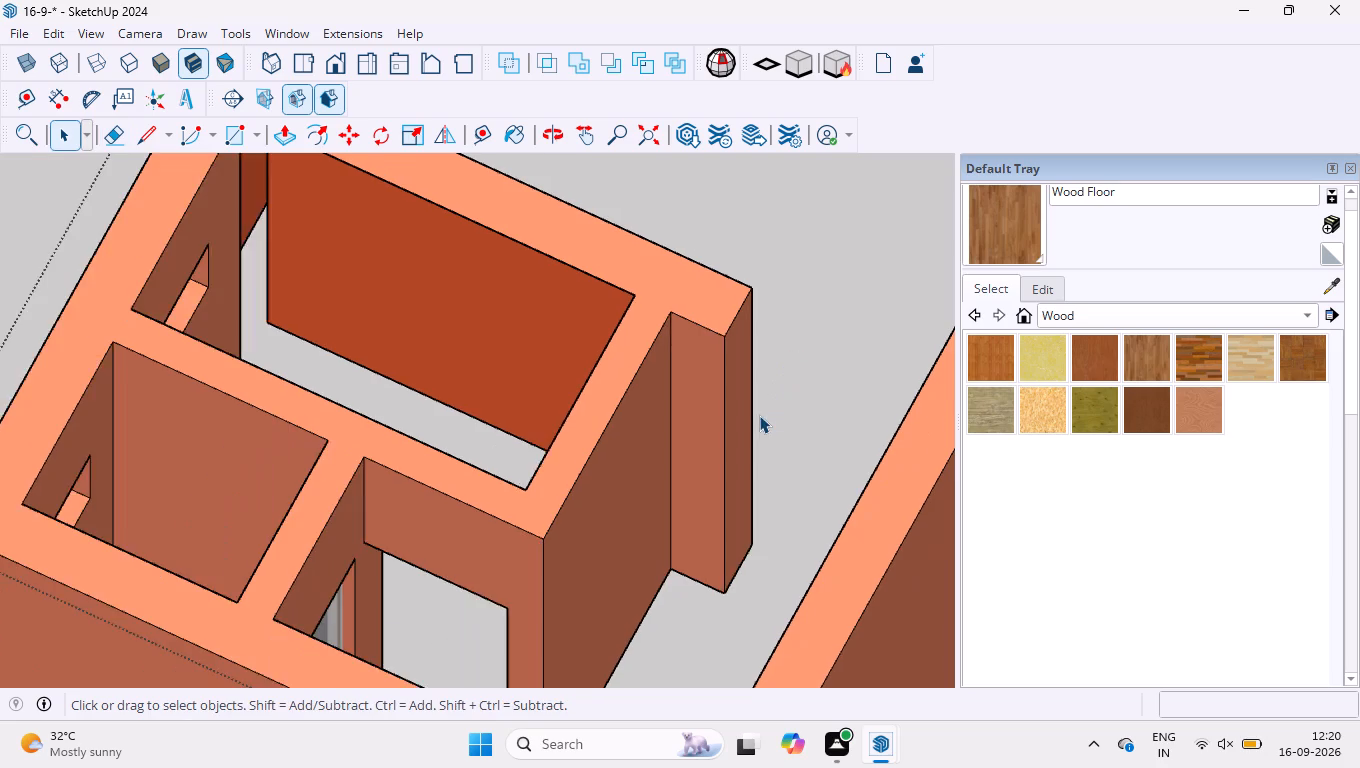
scroll(759, 415, "down", 7)
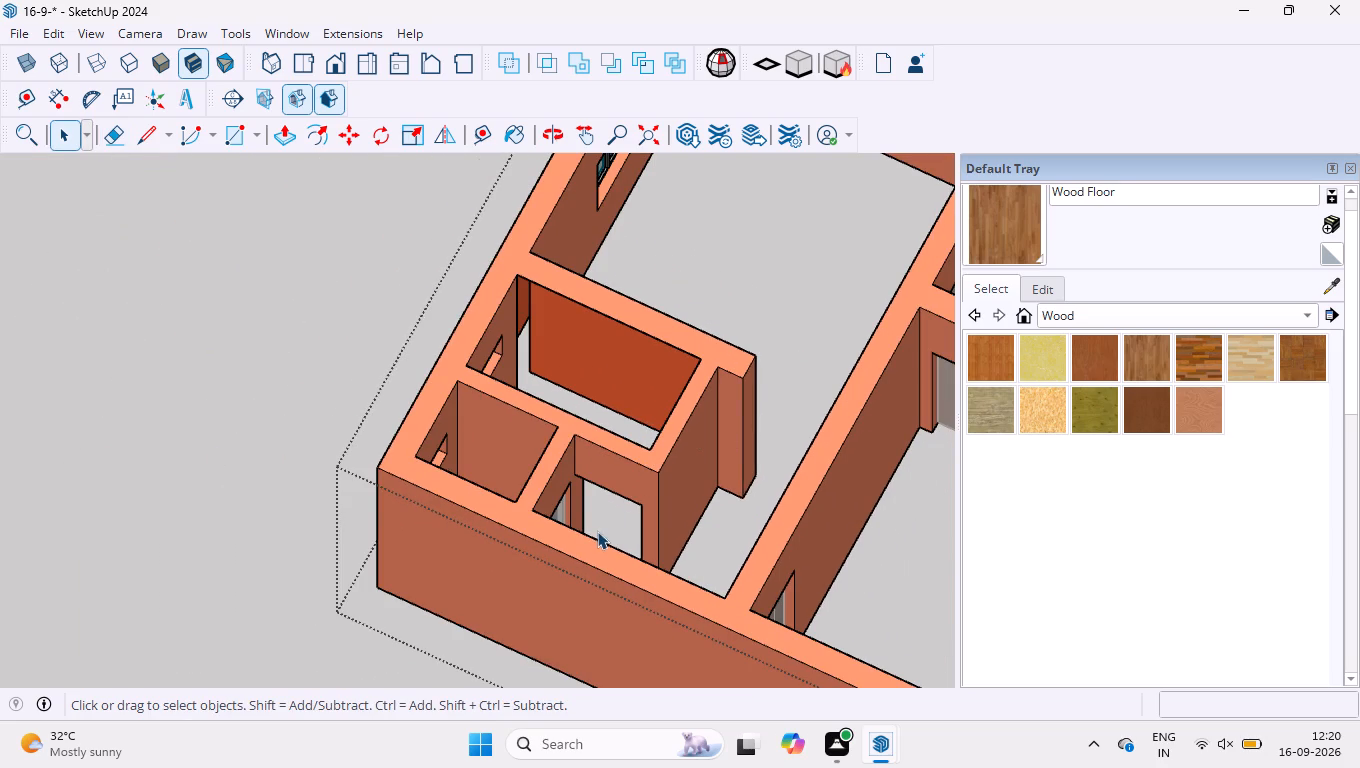
scroll(597, 531, "up", 8)
middle_click_drag(482, 441, 655, 488)
scroll(657, 446, "up", 7)
middle_click_drag(735, 435, 714, 467)
scroll(780, 414, "up", 1)
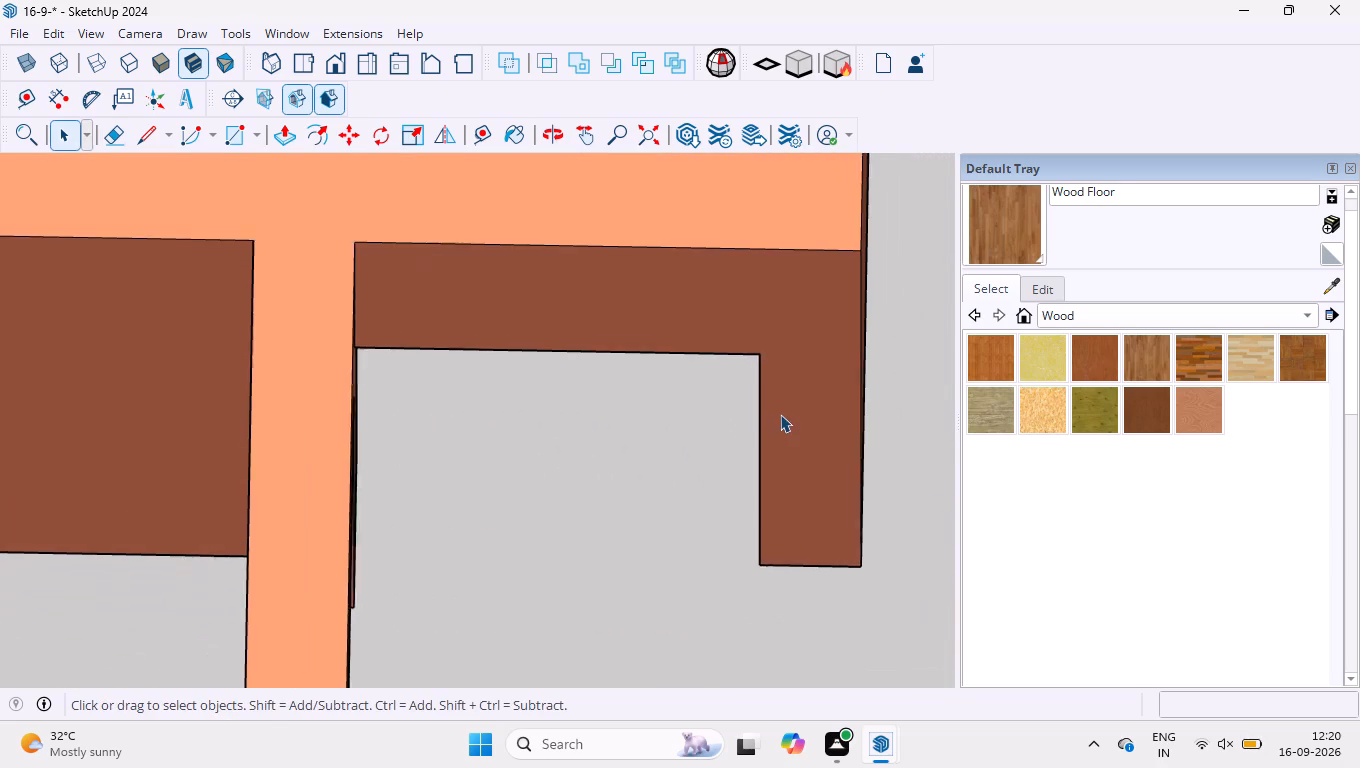
scroll(780, 414, "up", 5)
middle_click_drag(440, 359, 343, 329)
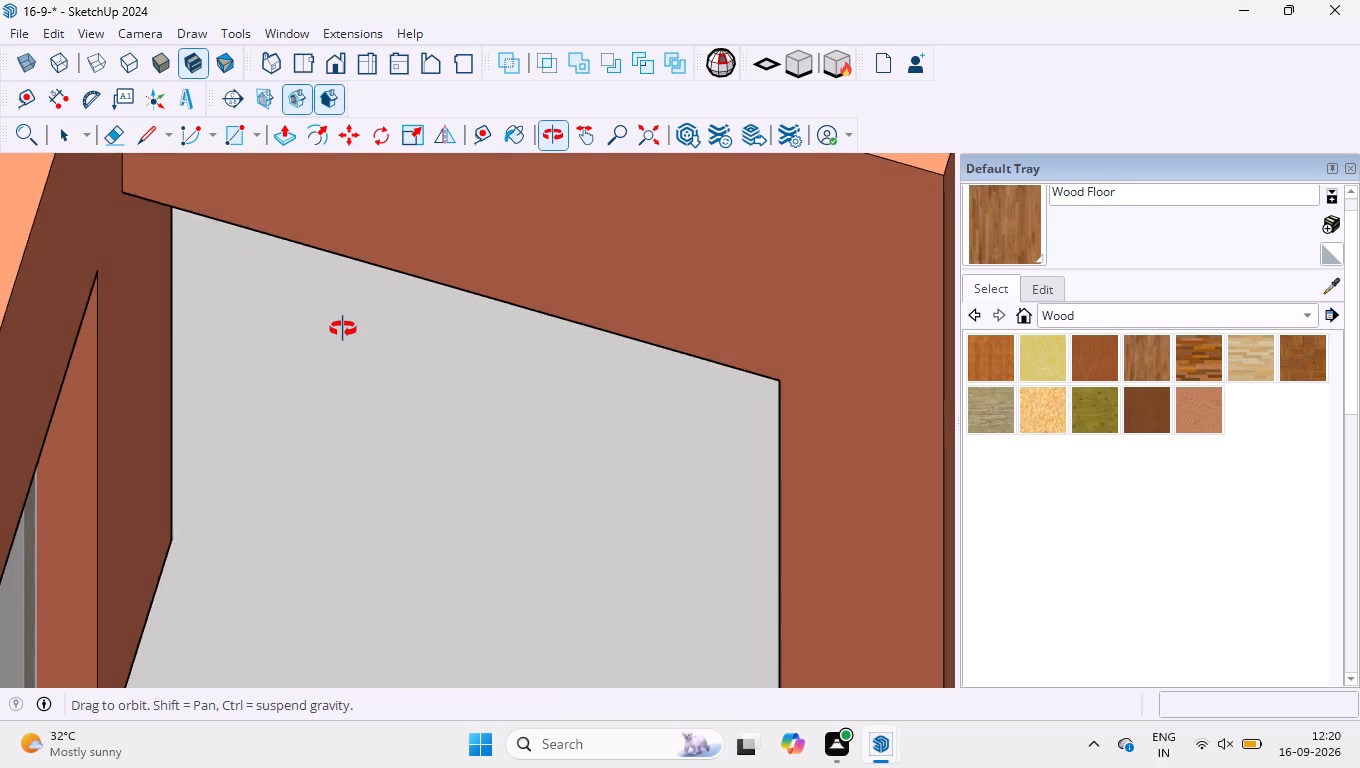
middle_click_drag(343, 329, 371, 316)
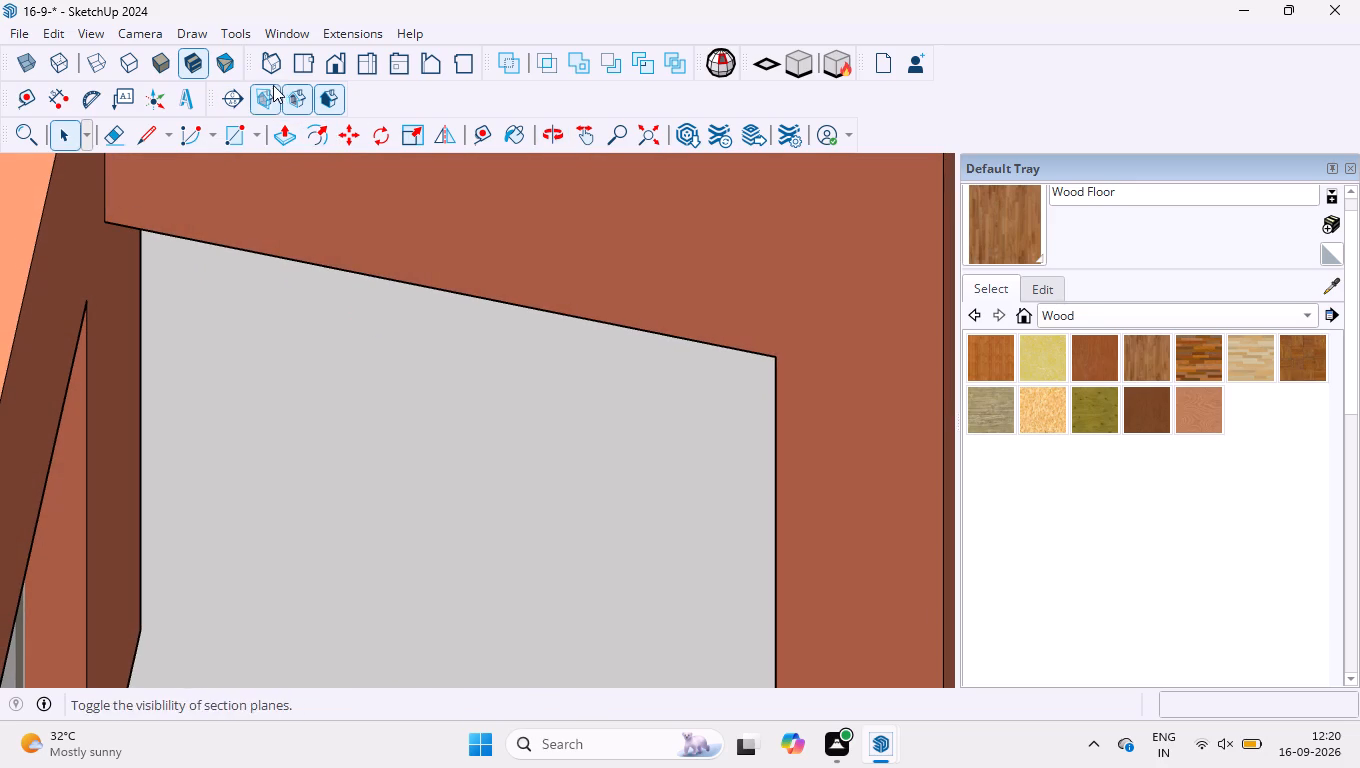
left_click(62, 96)
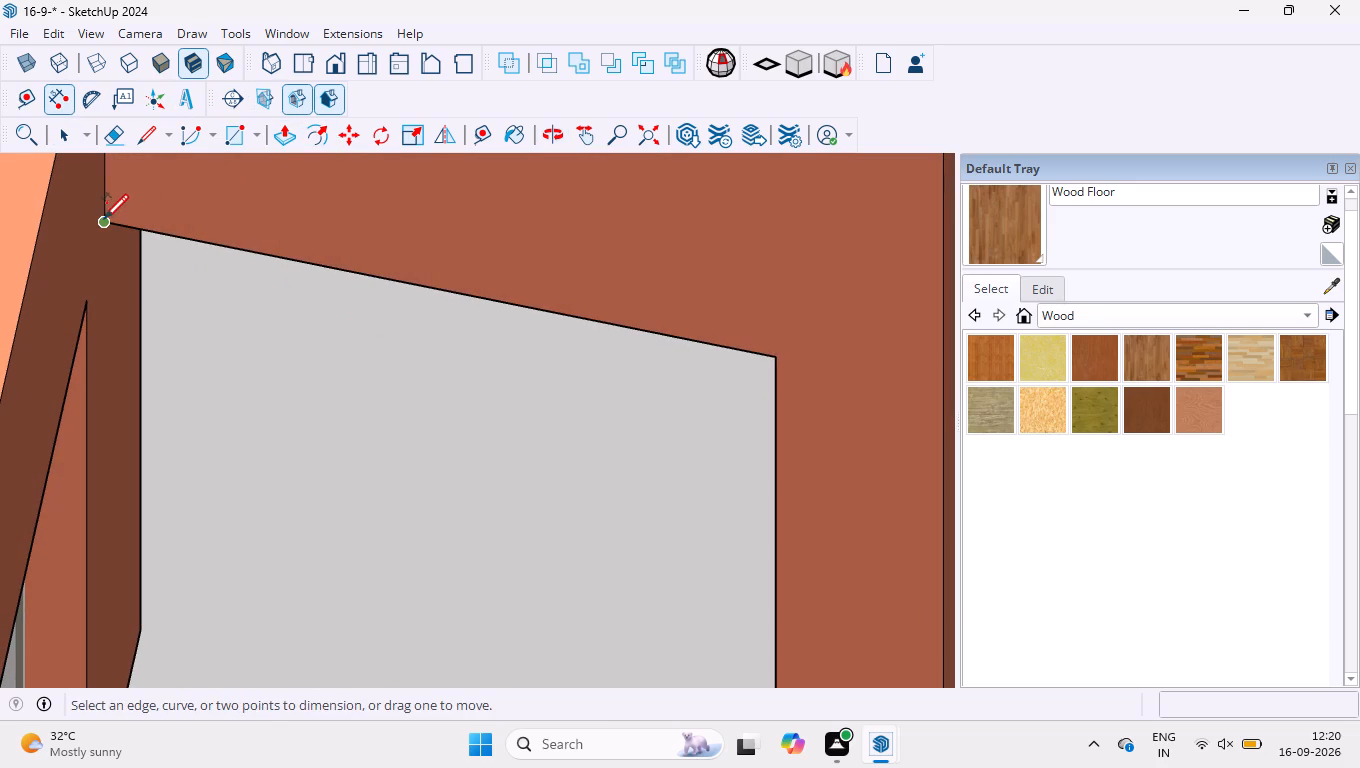
left_click(103, 221)
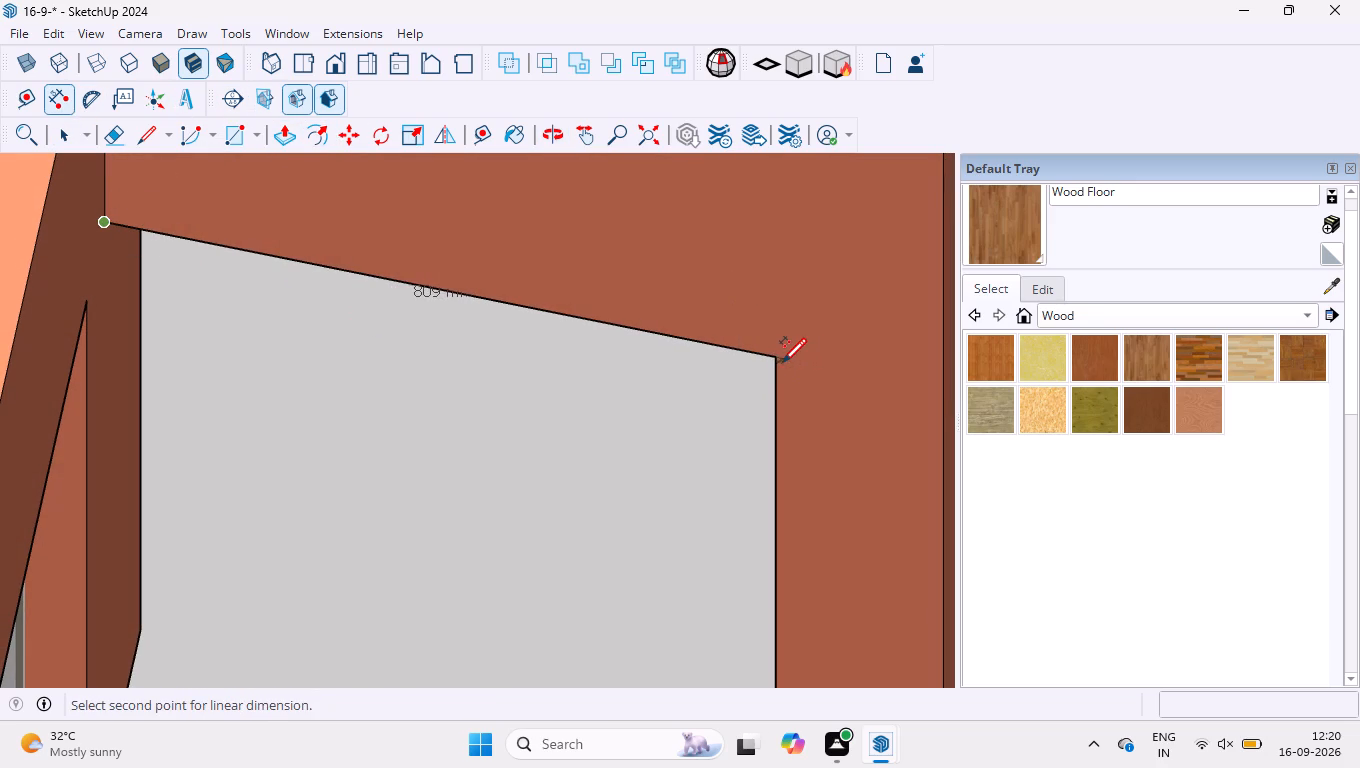
left_click(781, 358)
key("space")
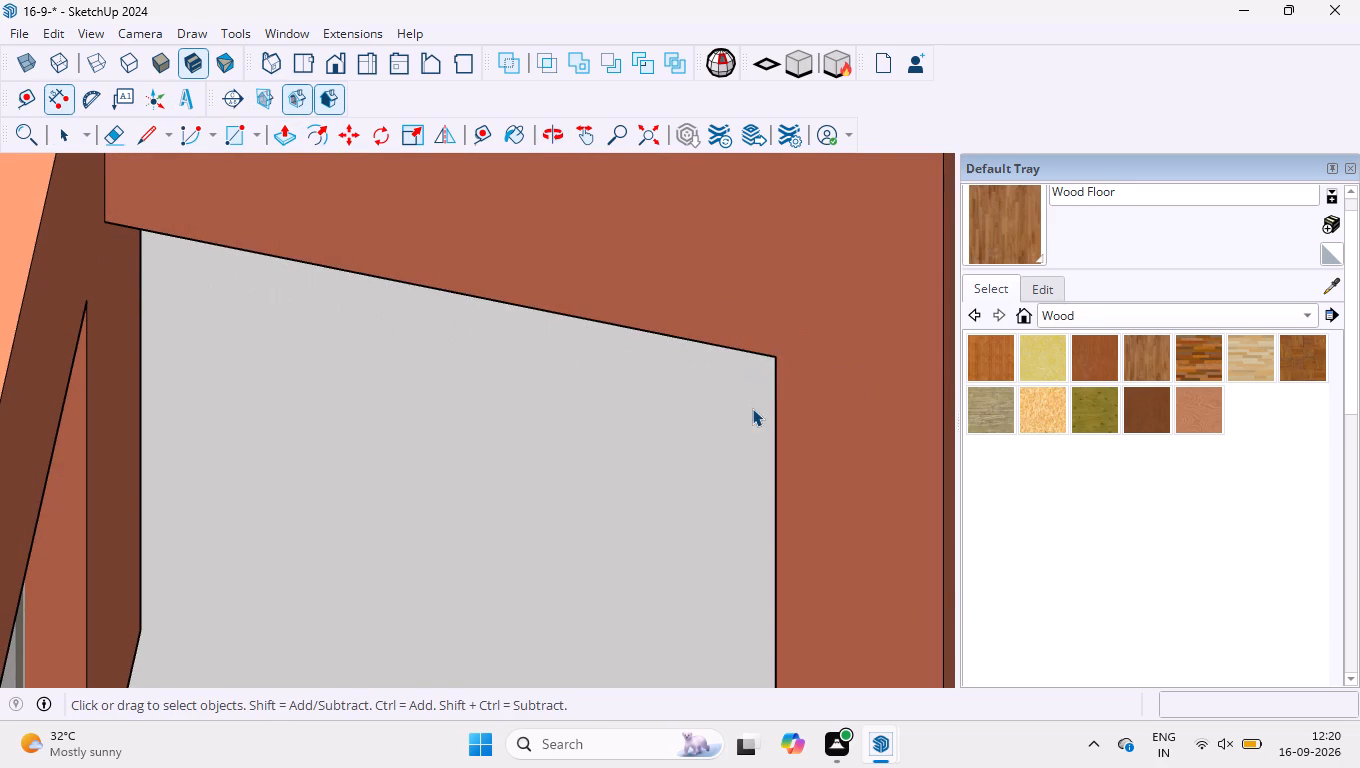
Leave the wall group and examine the fitted doors and remaining openings all around the house, ending at the corner room door.
scroll(752, 392, "down", 15)
middle_click_drag(217, 437, 744, 557)
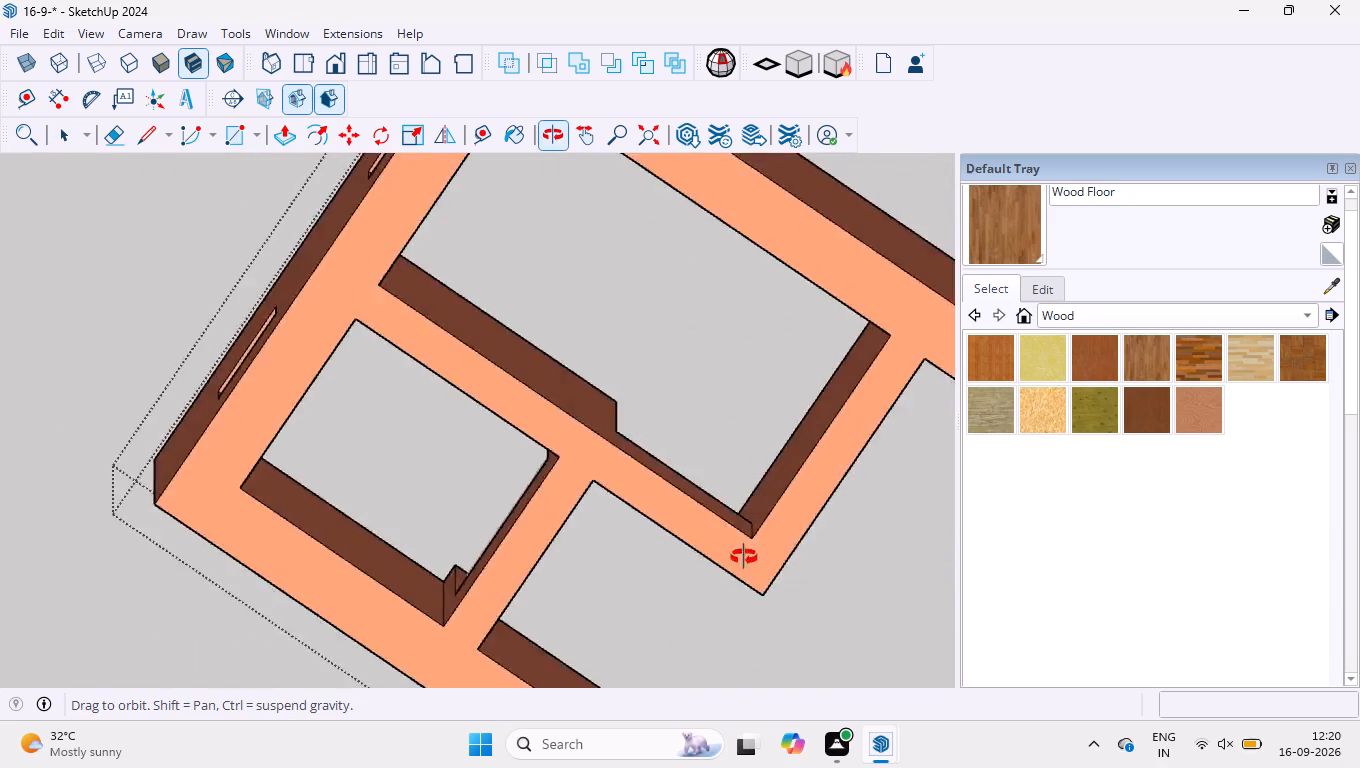
middle_click_drag(744, 557, 760, 549)
scroll(444, 423, "down", 4)
middle_click_drag(212, 351, 592, 524)
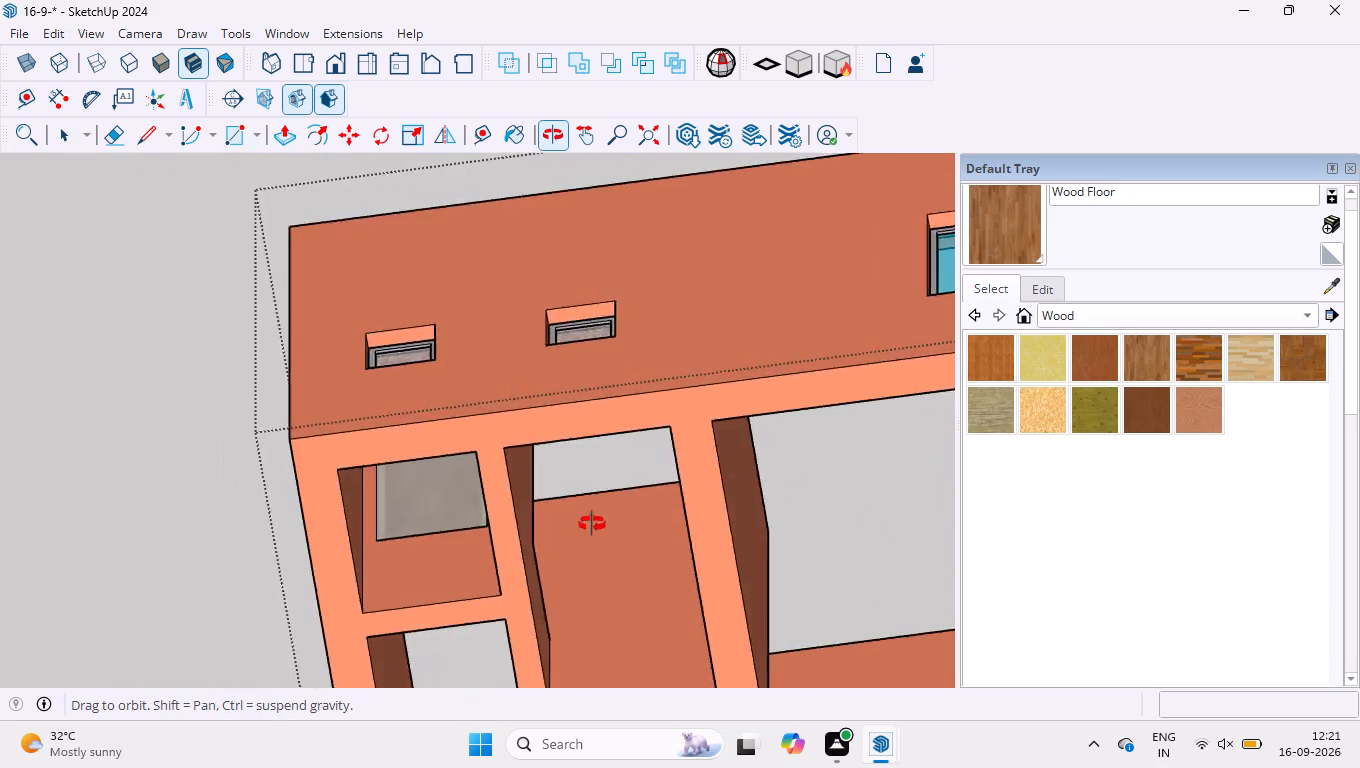
middle_click_drag(592, 524, 714, 459)
left_click(676, 210)
scroll(605, 262, "down", 3)
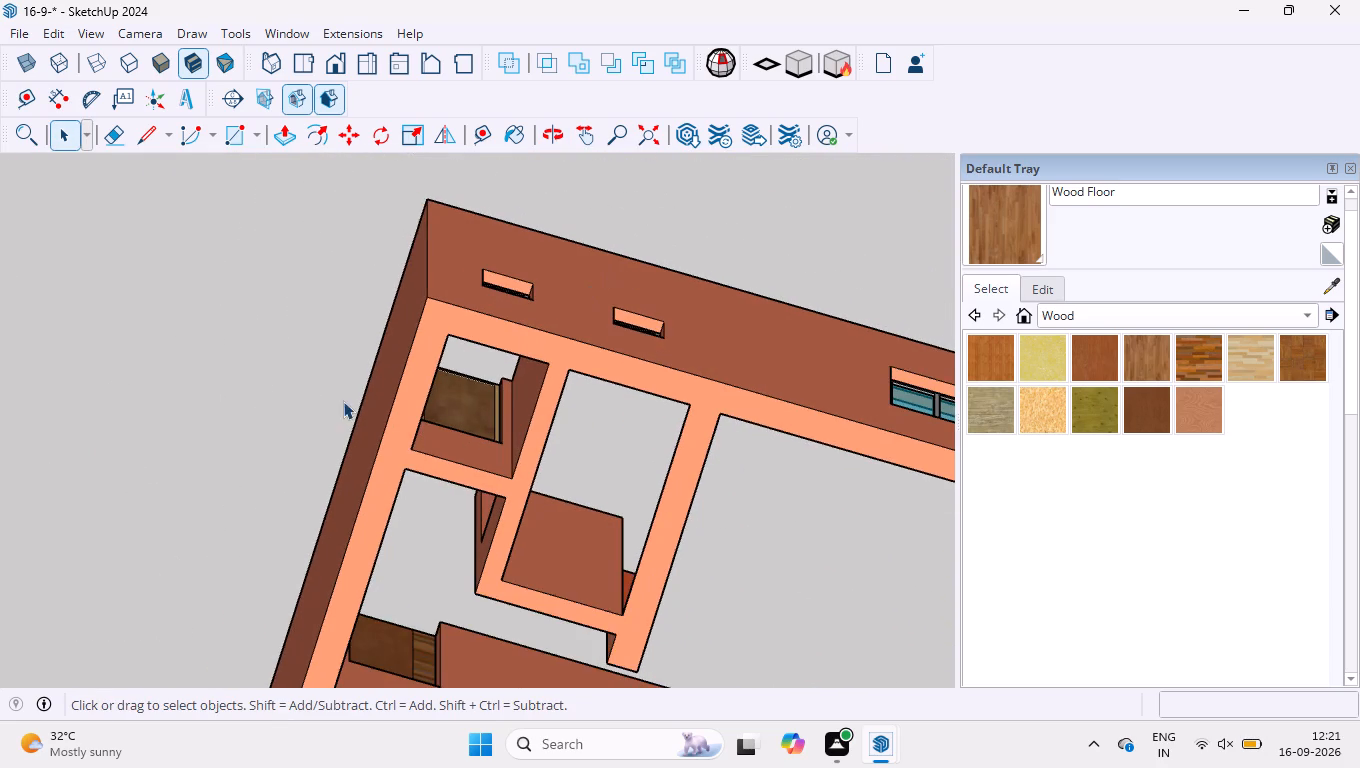
middle_click_drag(343, 401, 820, 444)
scroll(754, 536, "down", 4)
middle_click_drag(795, 591, 323, 223)
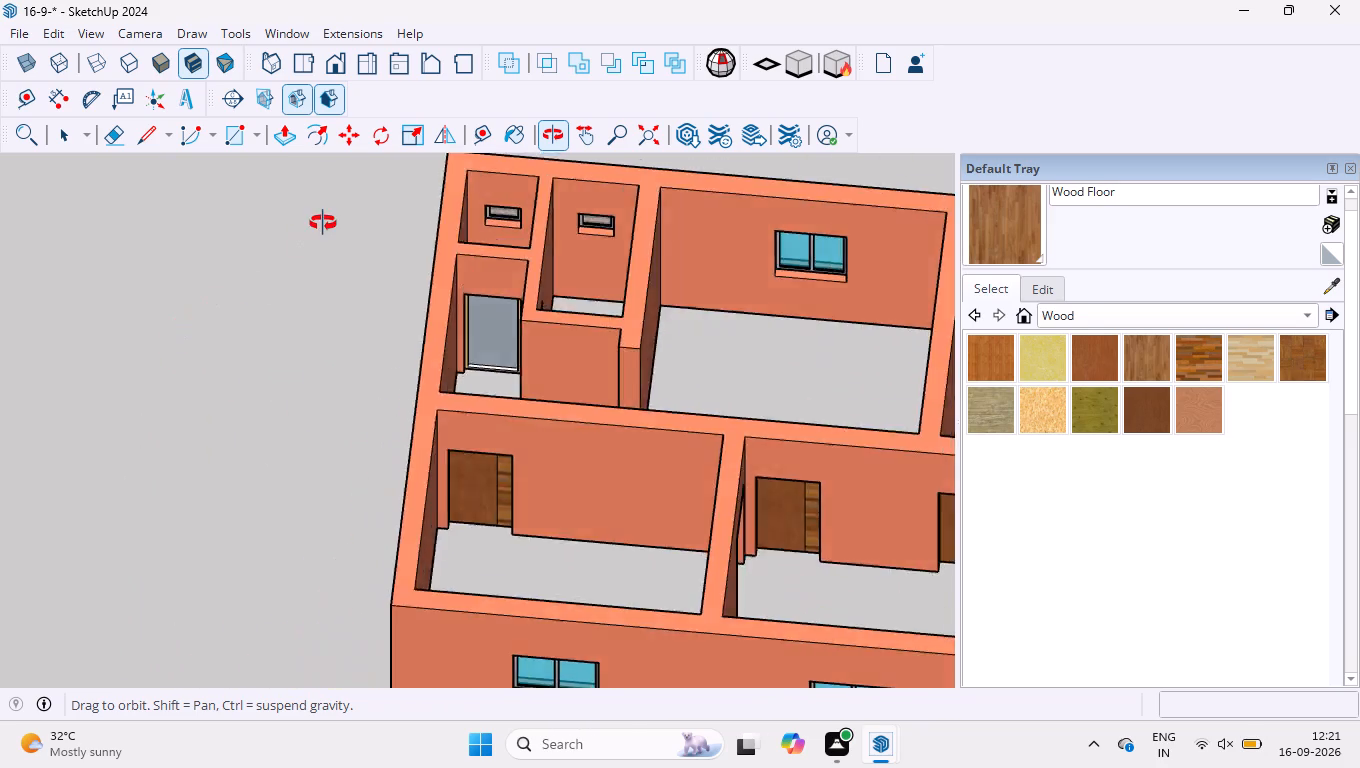
middle_click_drag(323, 223, 396, 182)
scroll(292, 333, "down", 9)
middle_click_drag(213, 320, 431, 454)
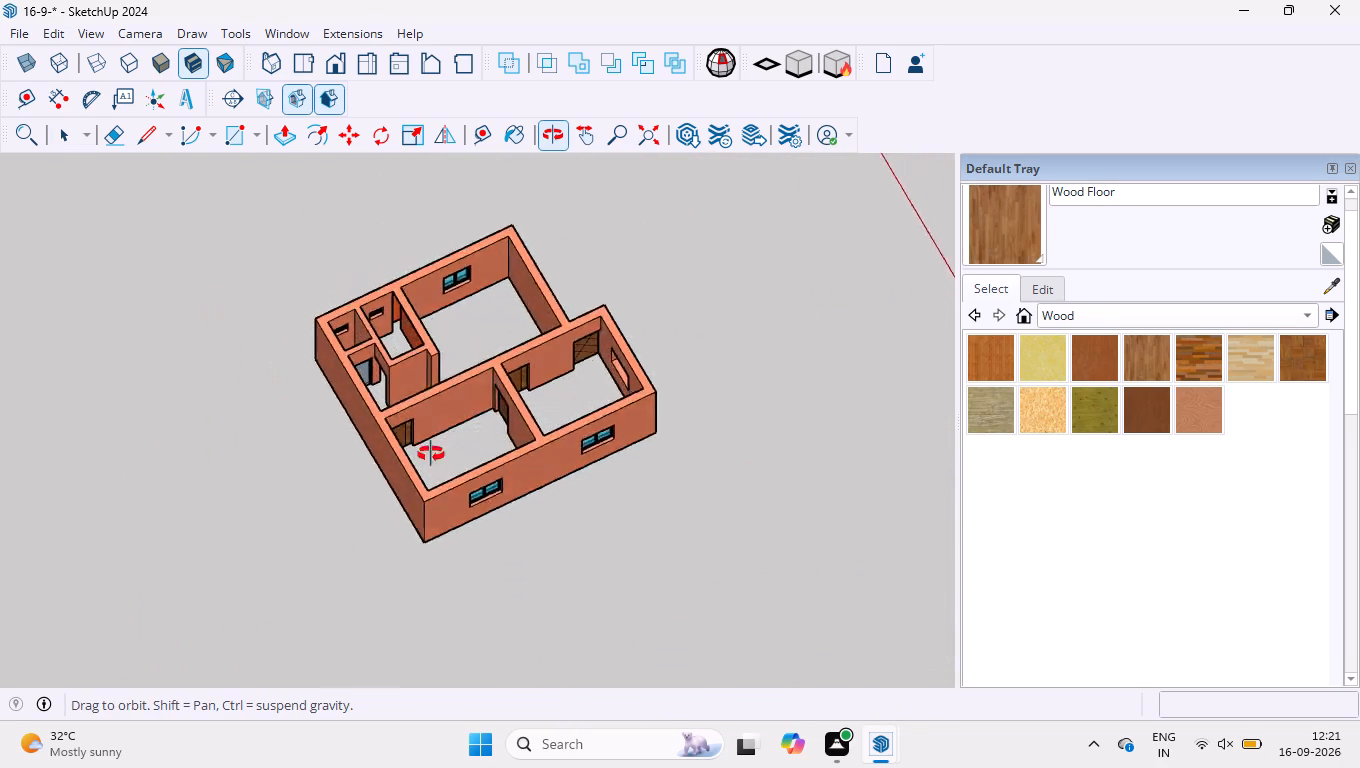
middle_click_drag(431, 454, 715, 317)
scroll(119, 502, "down", 5)
middle_click_drag(145, 490, 303, 608)
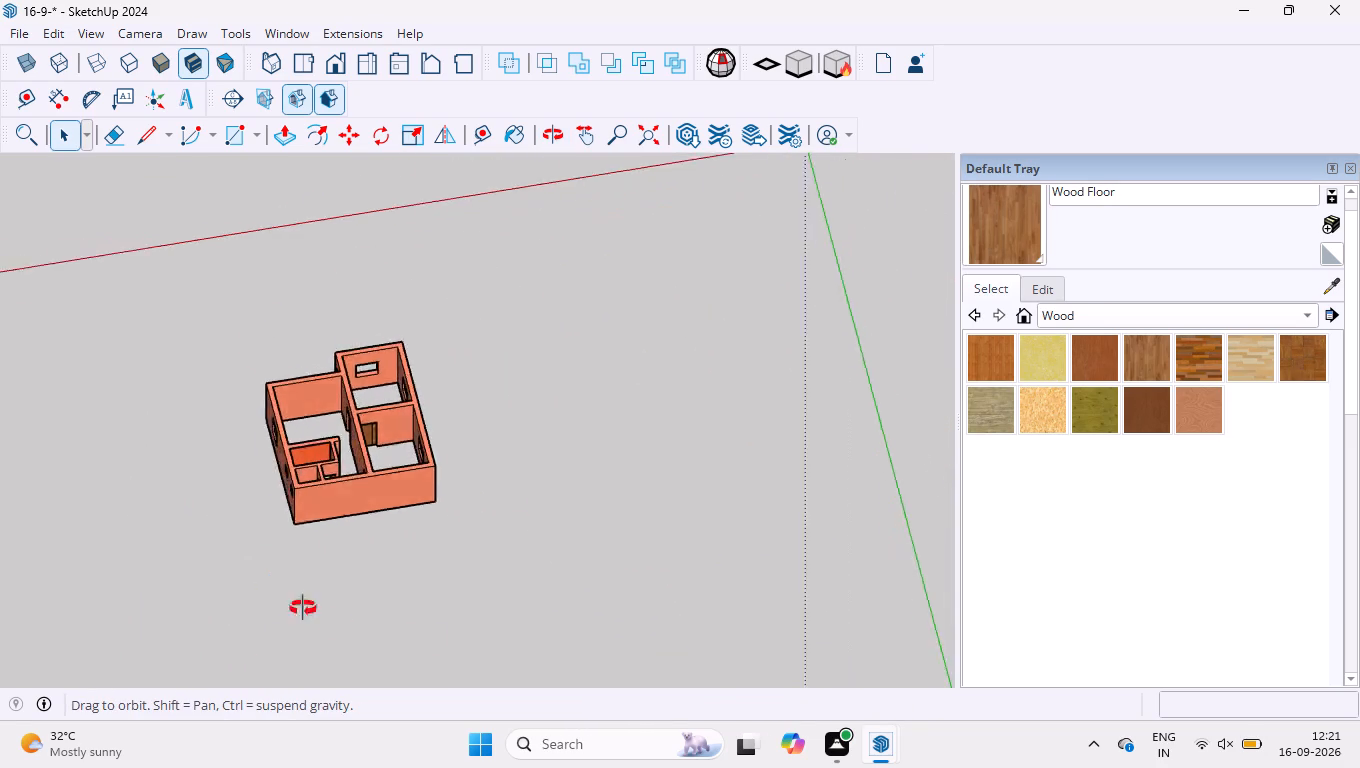
middle_click_drag(303, 608, 705, 548)
scroll(513, 571, "down", 3)
scroll(557, 599, "up", 13)
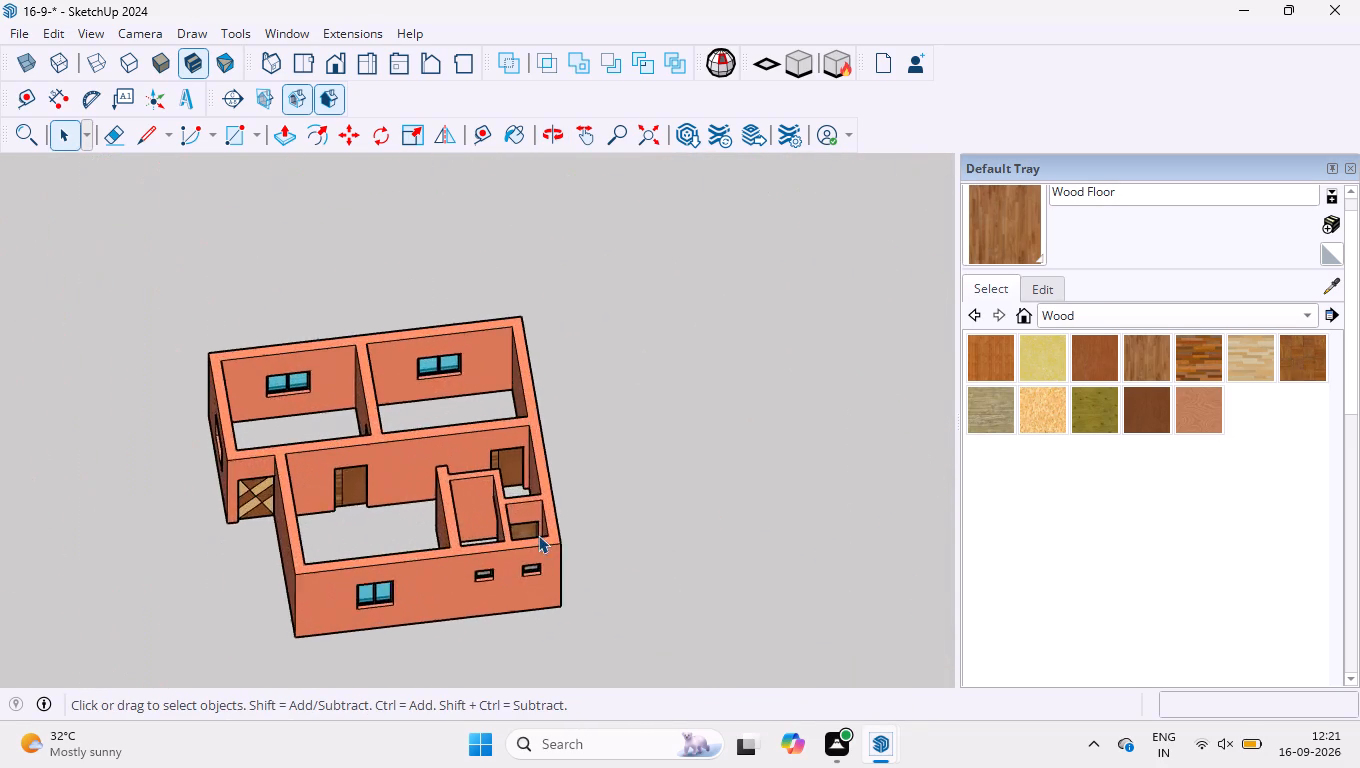
scroll(538, 535, "up", 20)
scroll(538, 535, "up", 5)
scroll(536, 491, "down", 1)
middle_click_drag(536, 491, 534, 493)
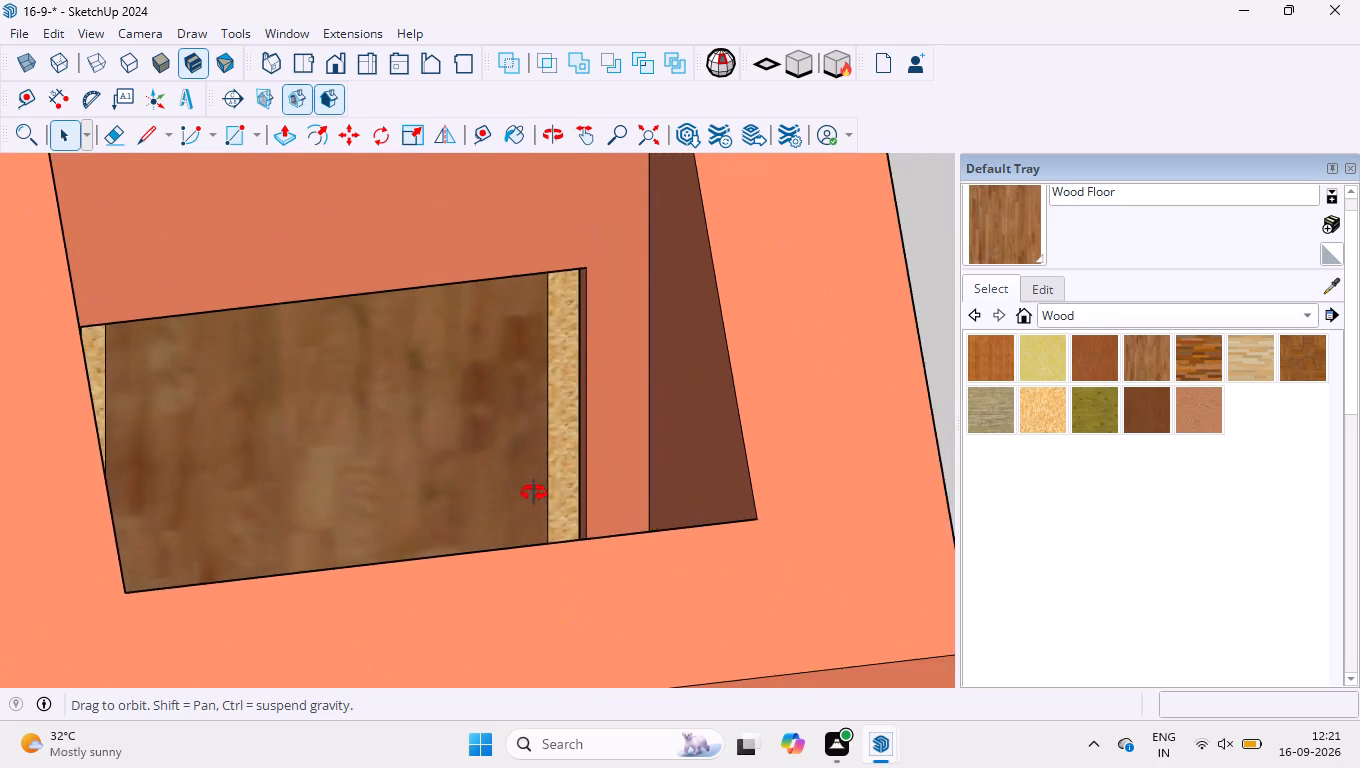
middle_click_drag(534, 493, 462, 518)
scroll(400, 370, "down", 8)
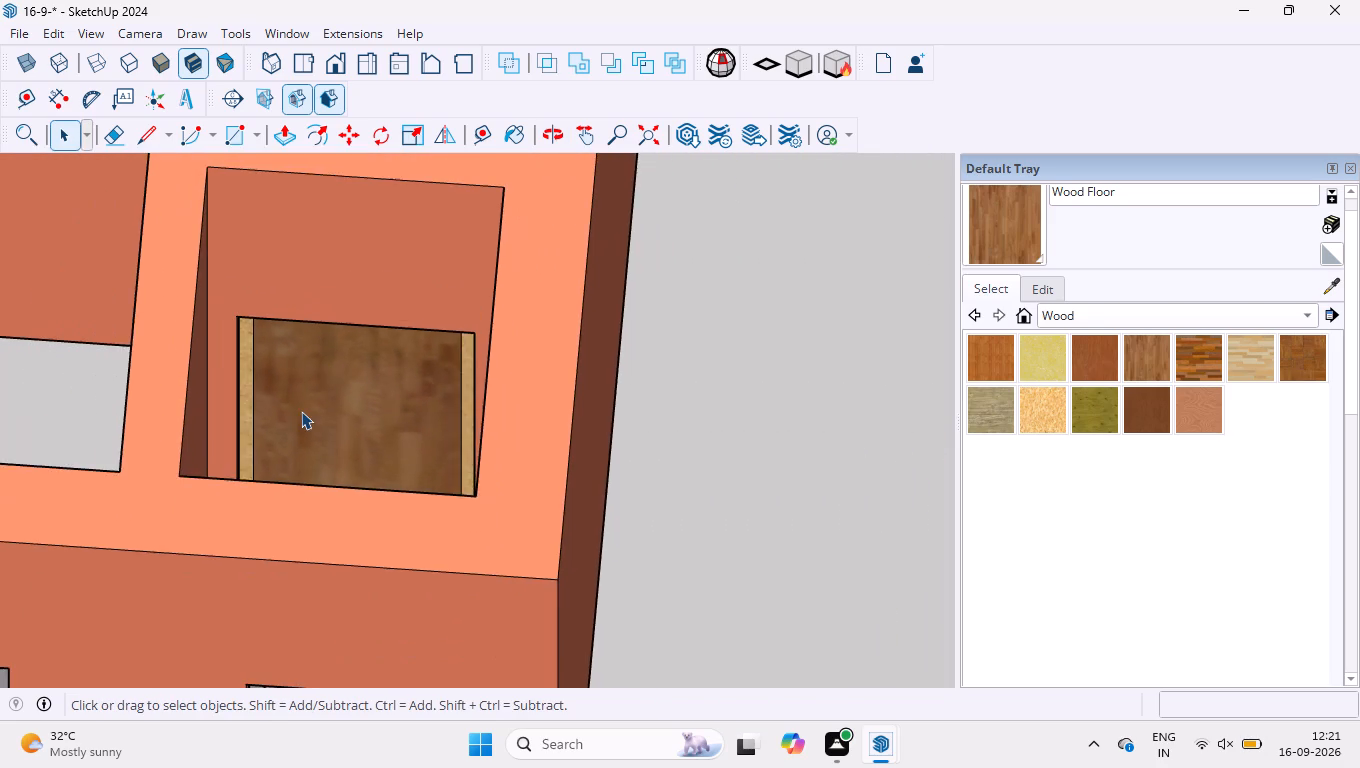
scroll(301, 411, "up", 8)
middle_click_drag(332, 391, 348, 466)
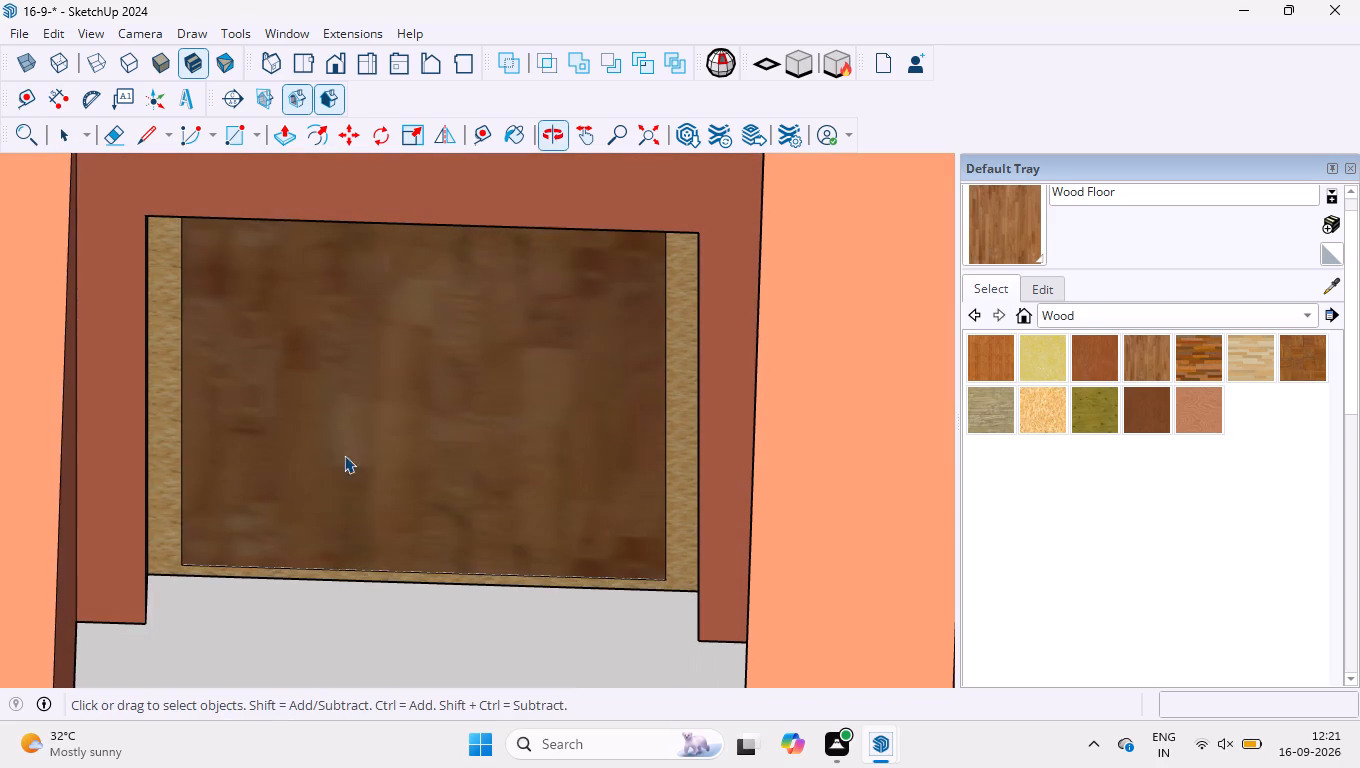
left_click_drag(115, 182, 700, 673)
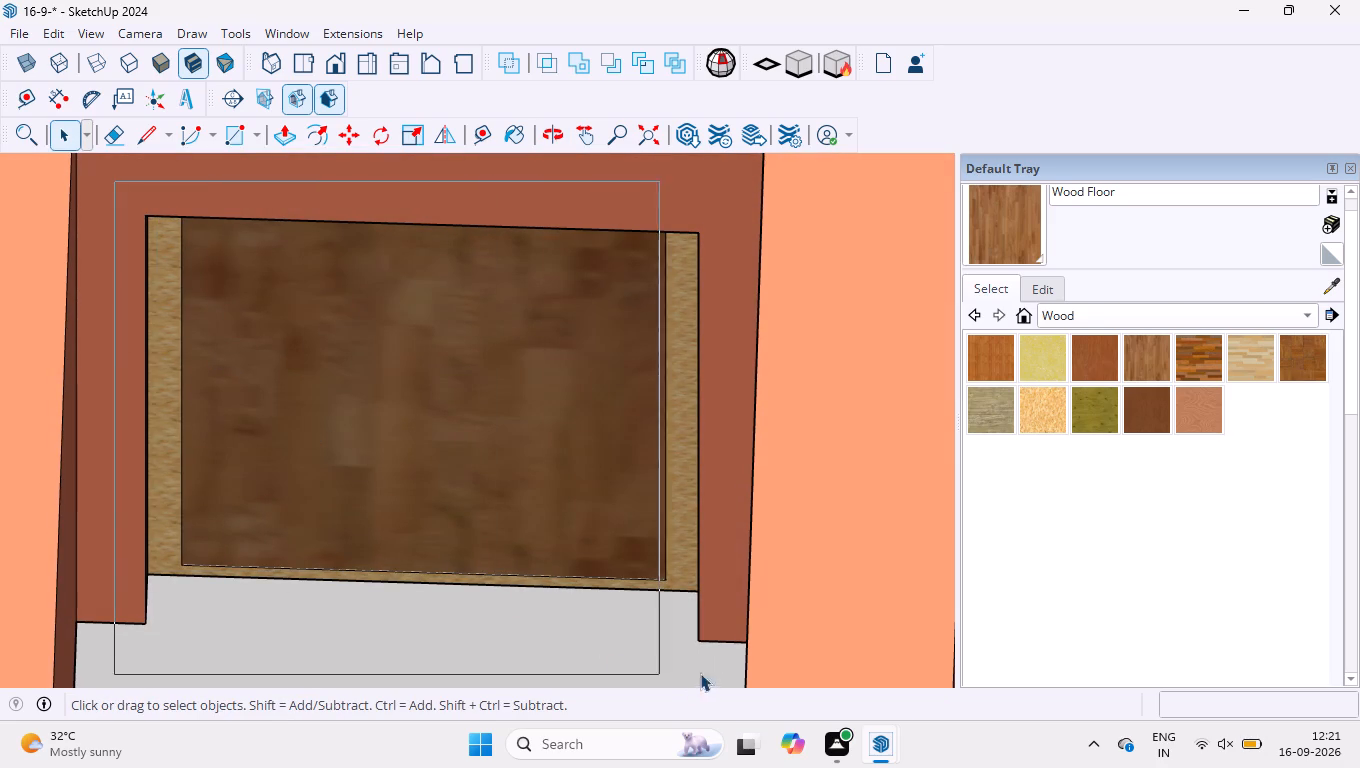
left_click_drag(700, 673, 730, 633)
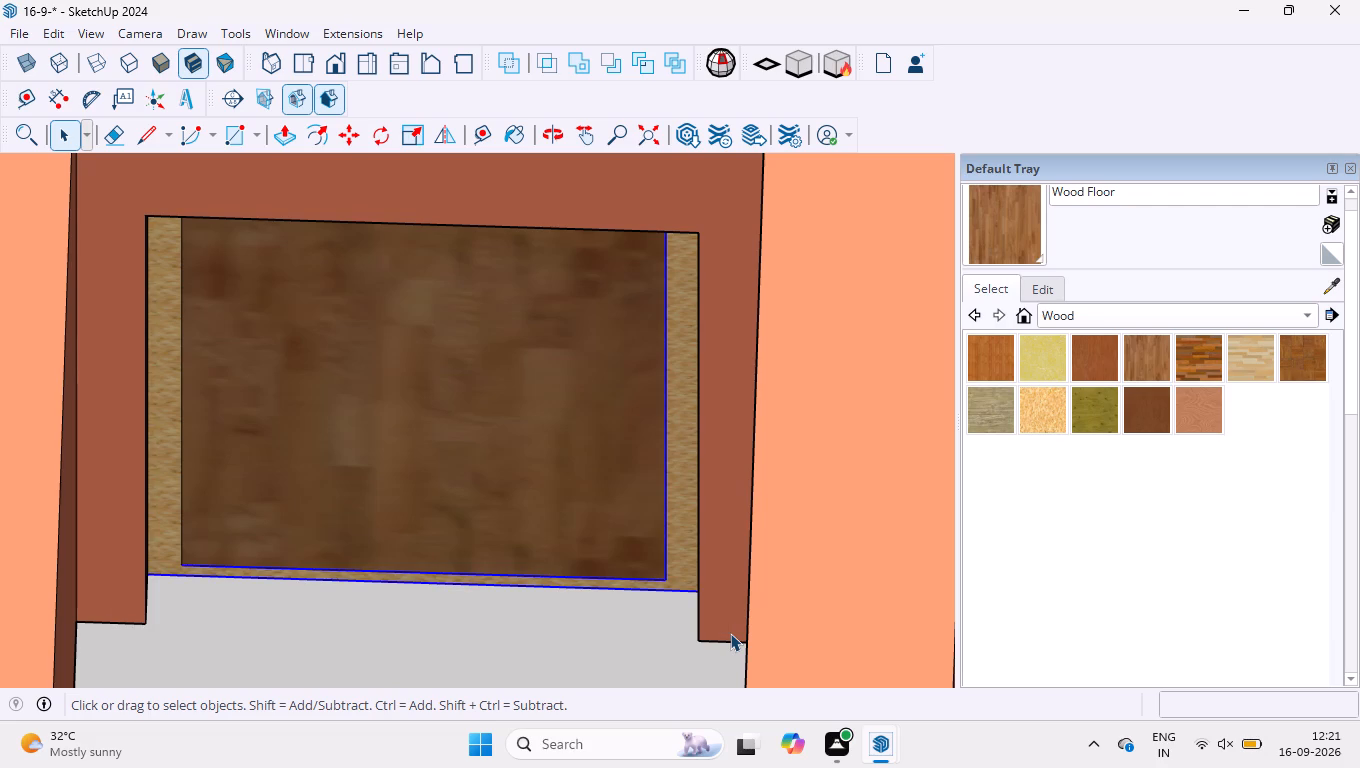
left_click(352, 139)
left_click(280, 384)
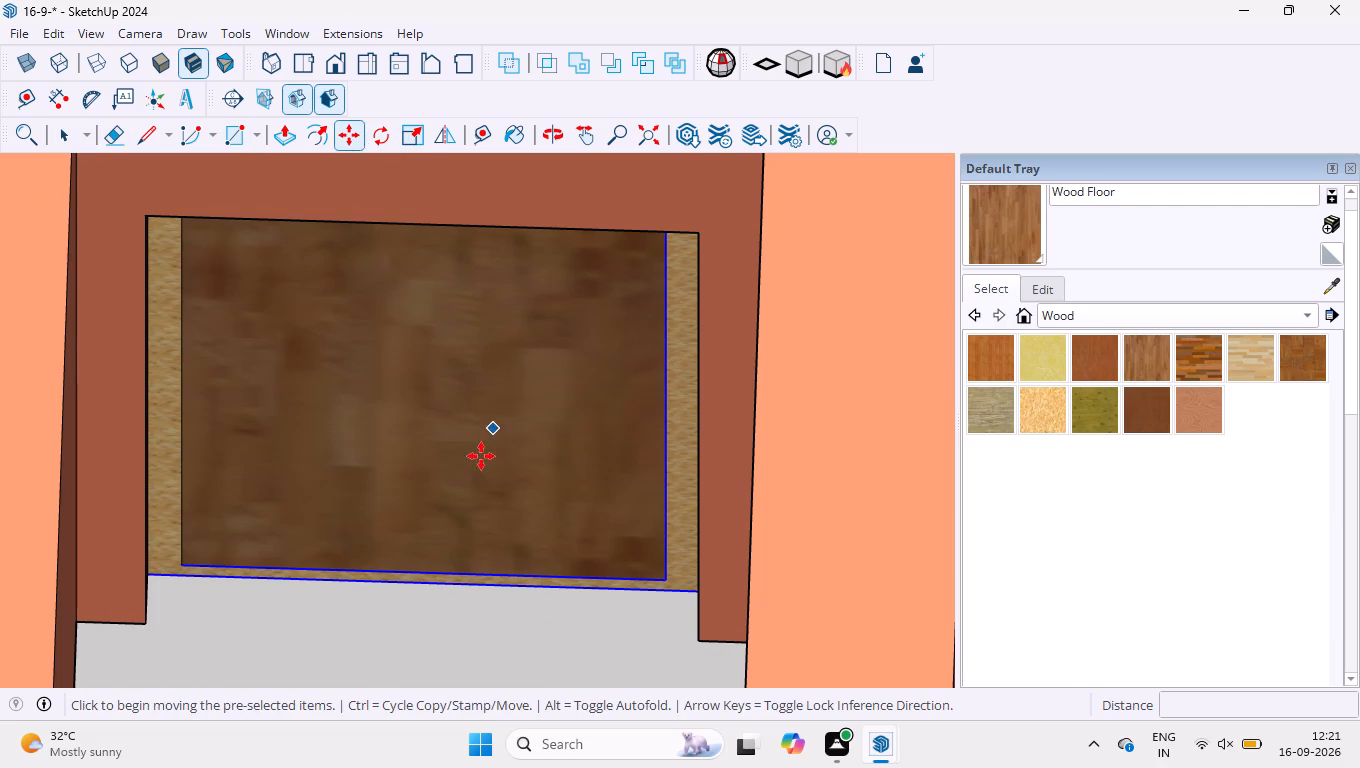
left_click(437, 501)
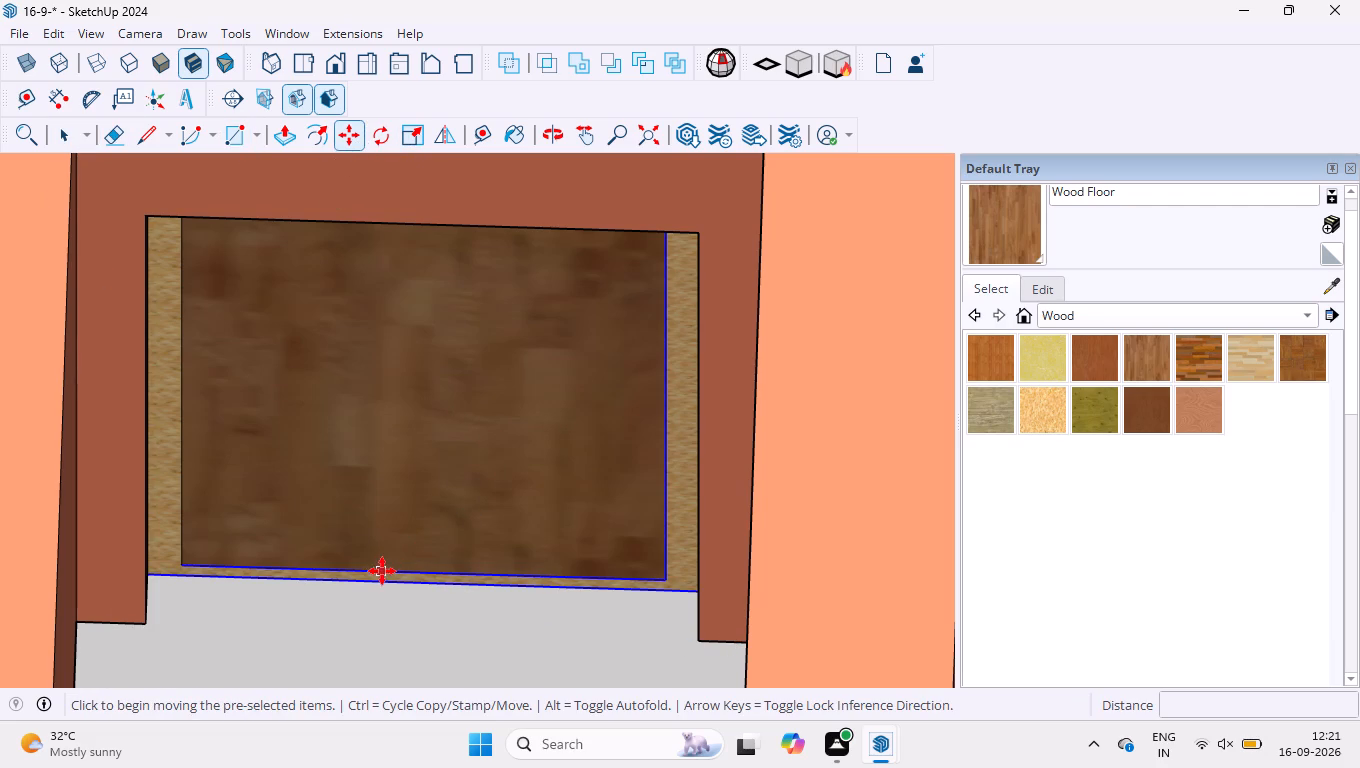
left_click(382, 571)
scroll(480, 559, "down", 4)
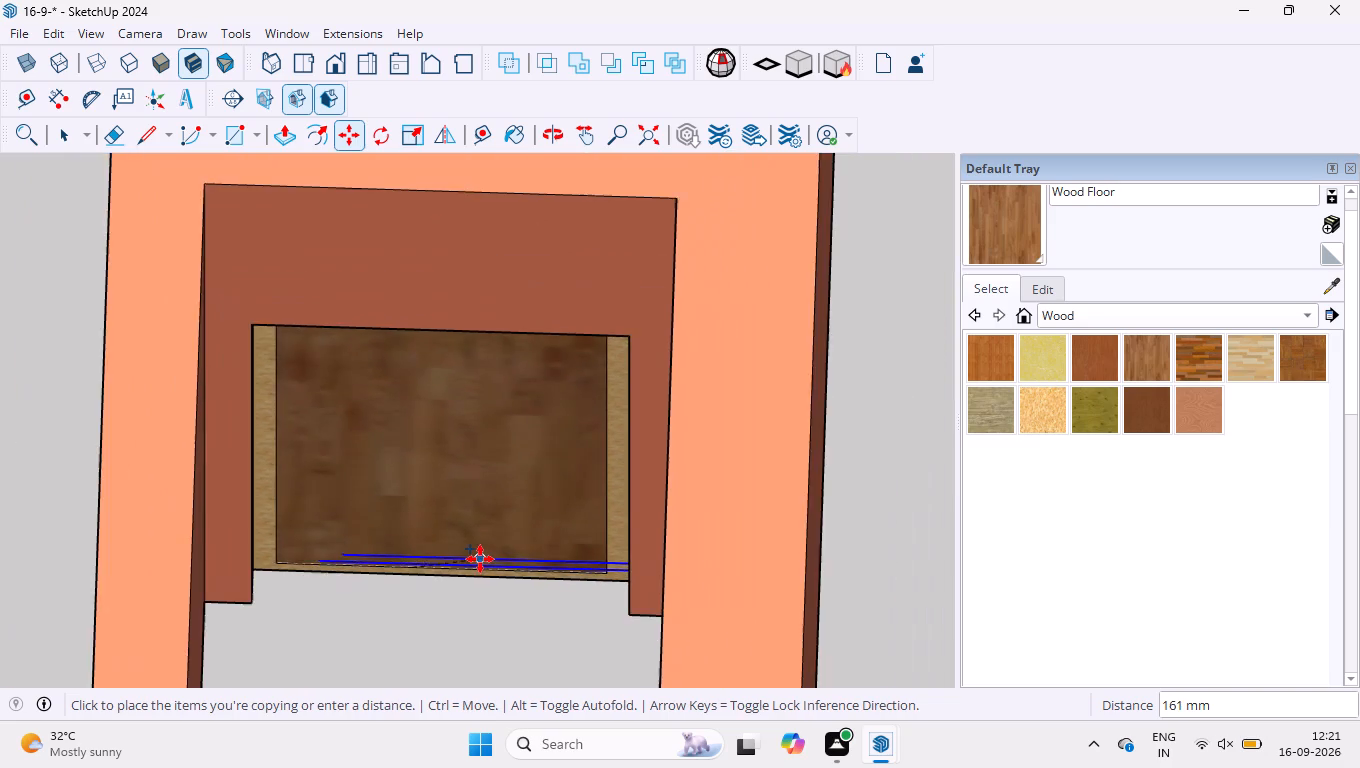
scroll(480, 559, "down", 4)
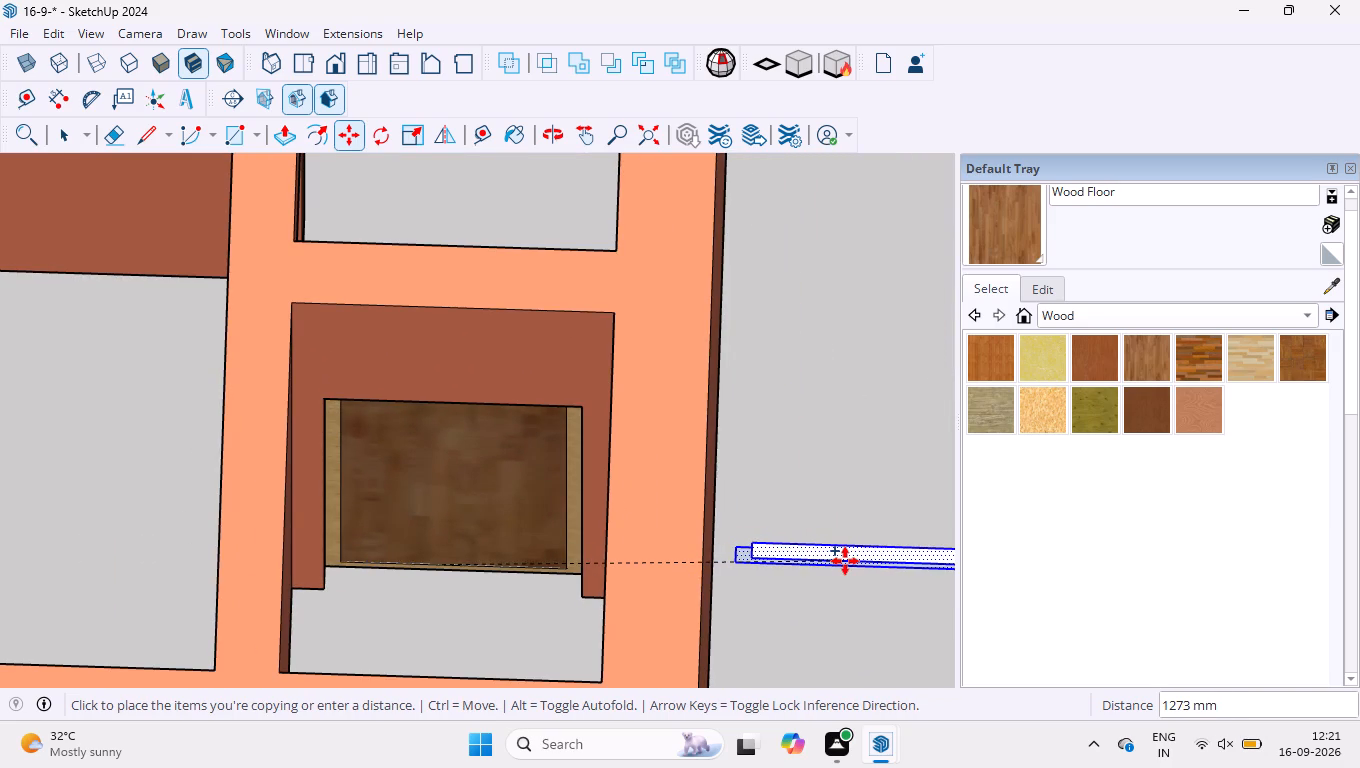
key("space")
Undo the placement of the ungrouped door in the corner room's doorway, back to its position outside the house.
key("ctrl+z")
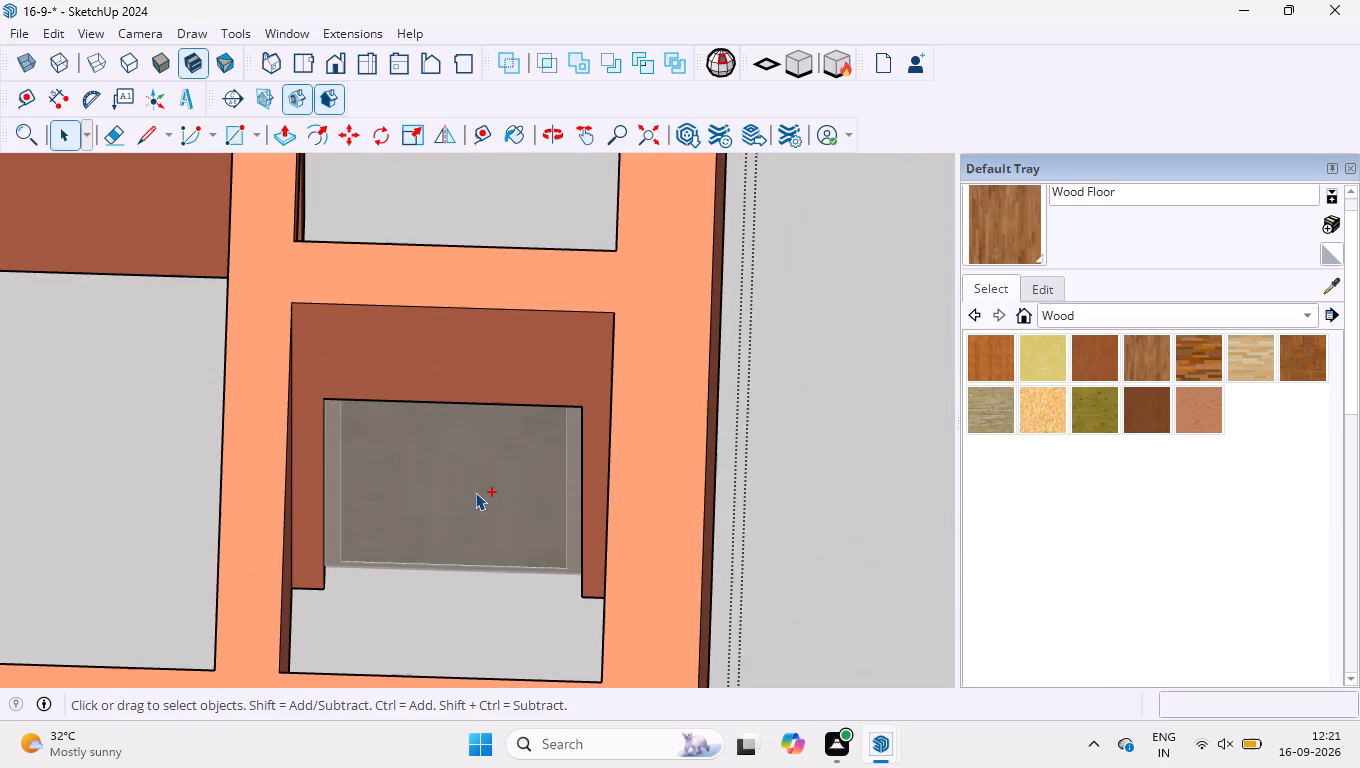
key("ctrl+z")
scroll(474, 483, "down", 8, "ctrl")
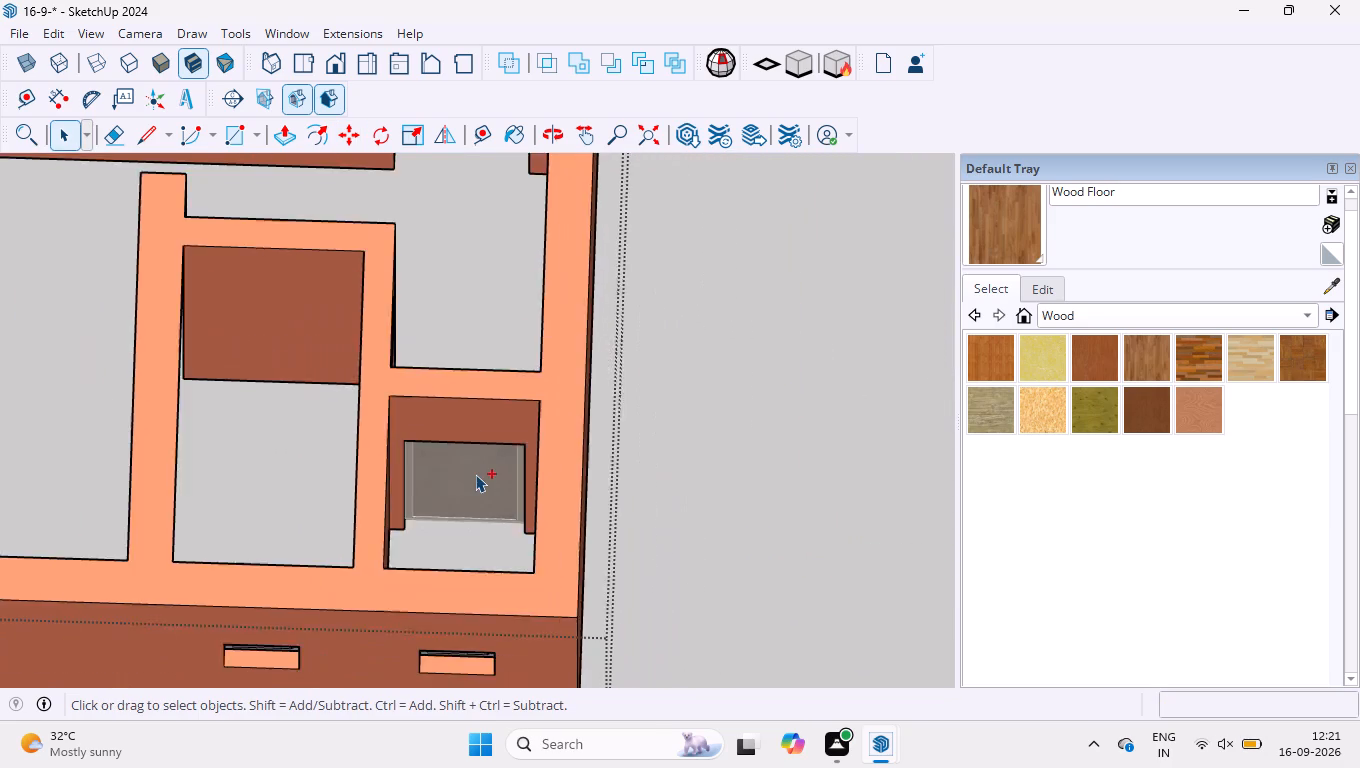
scroll(475, 474, "down", 11, "ctrl")
key("ctrl+z")
key("ctrl+z")
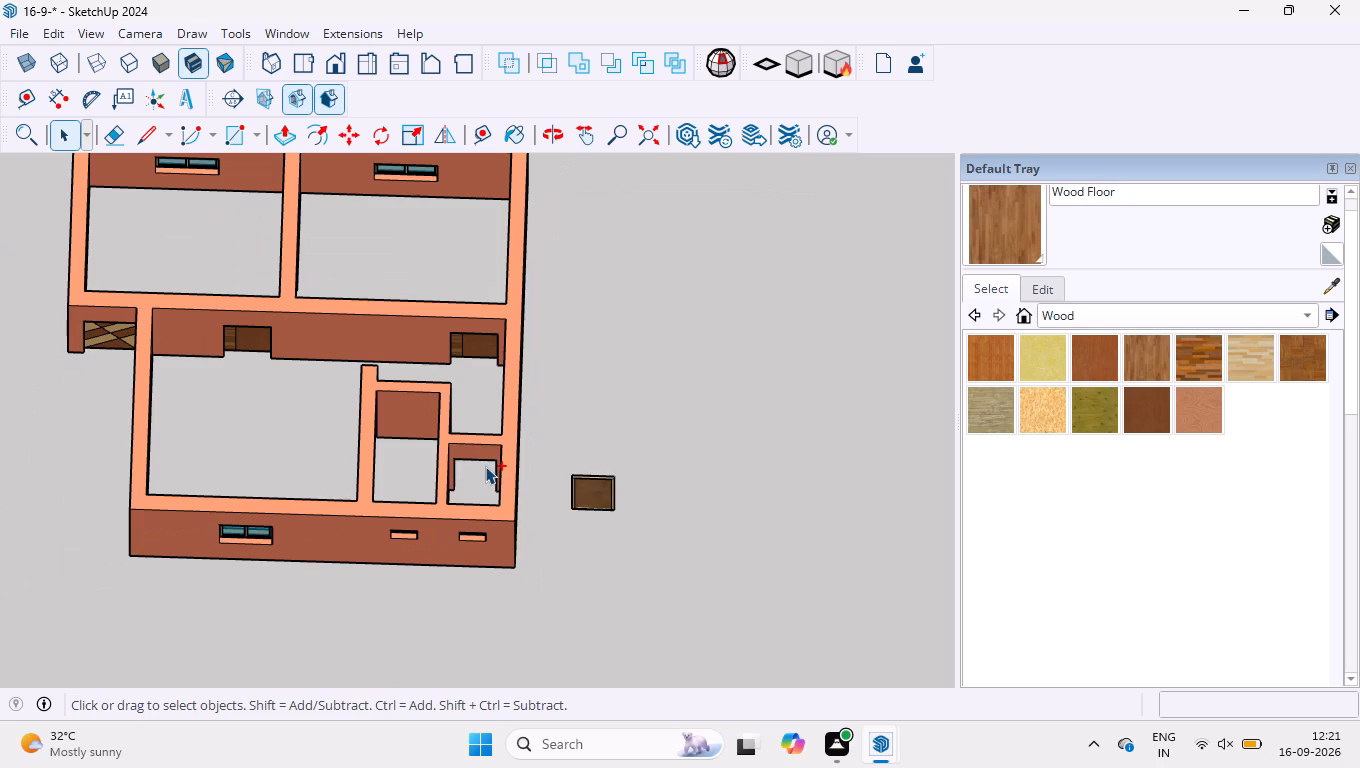
Group all the loose door and frame geometry lying outside the house.
scroll(596, 549, "up", 9)
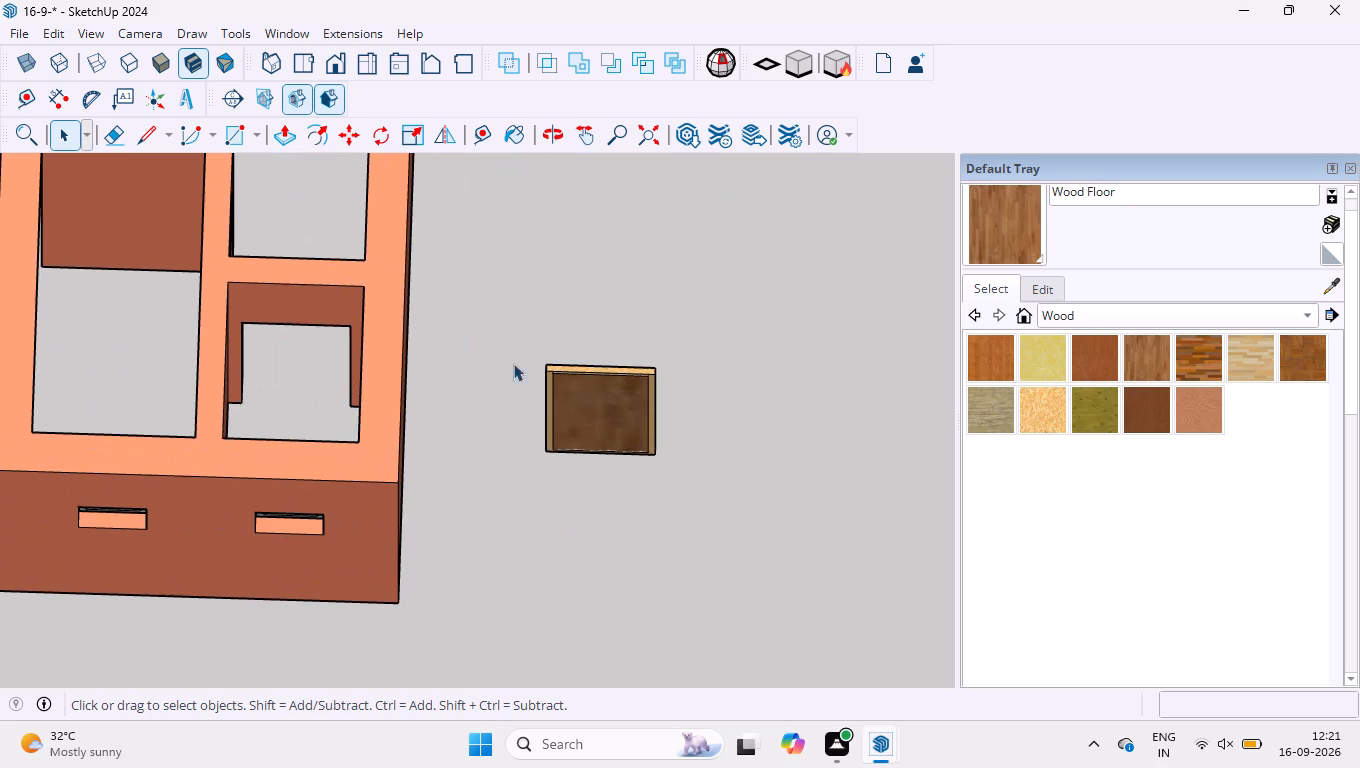
left_click_drag(485, 320, 757, 557)
right_click(598, 398)
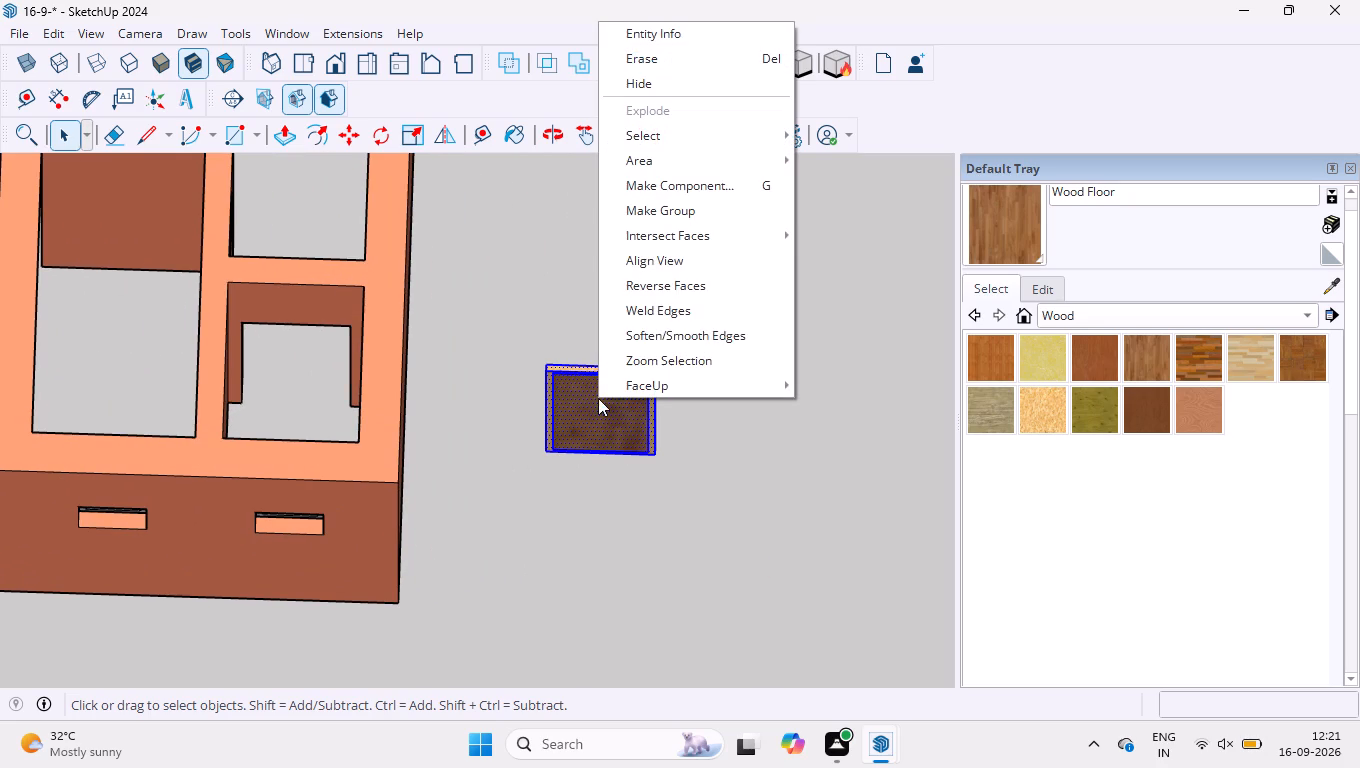
left_click(648, 211)
left_click(663, 347)
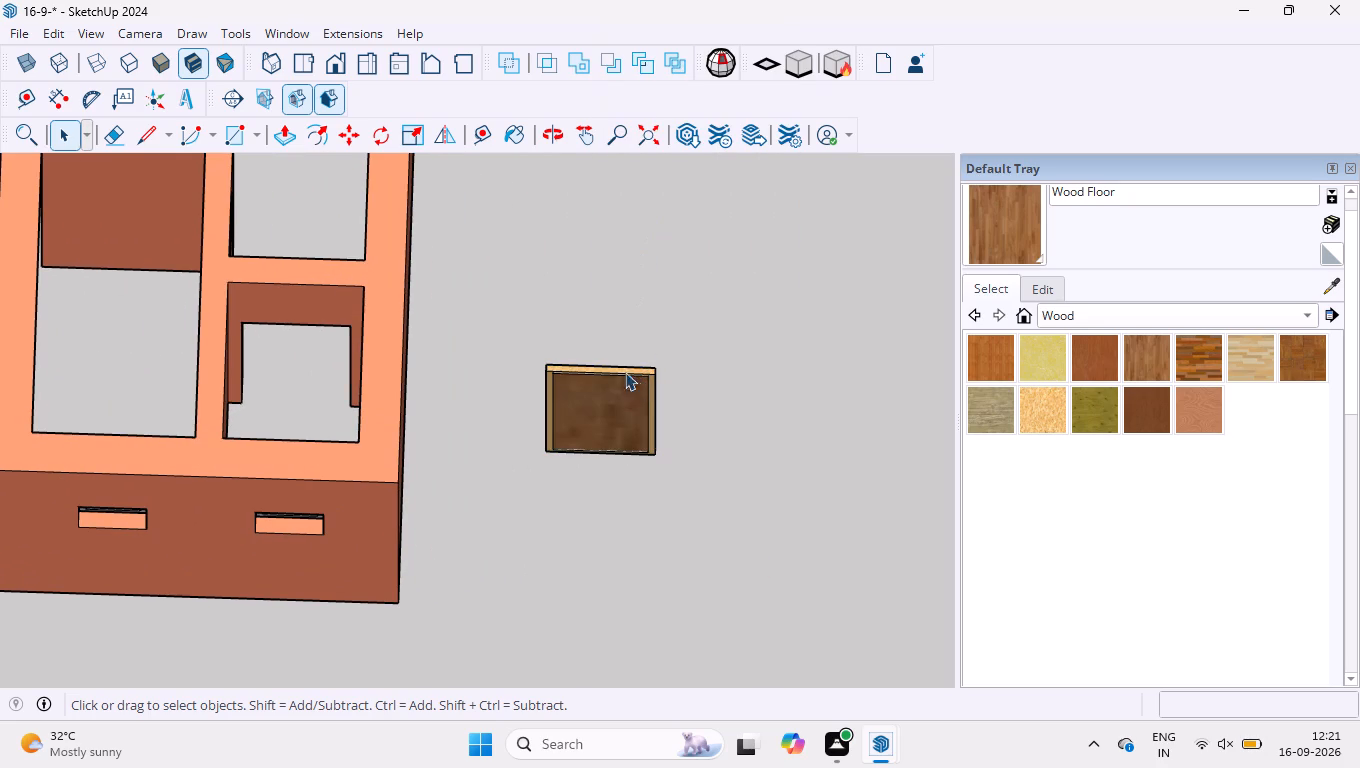
Copy the grouped door about 1211 mm sideways along the green axis, away from the house.
left_click_drag(498, 343, 764, 561)
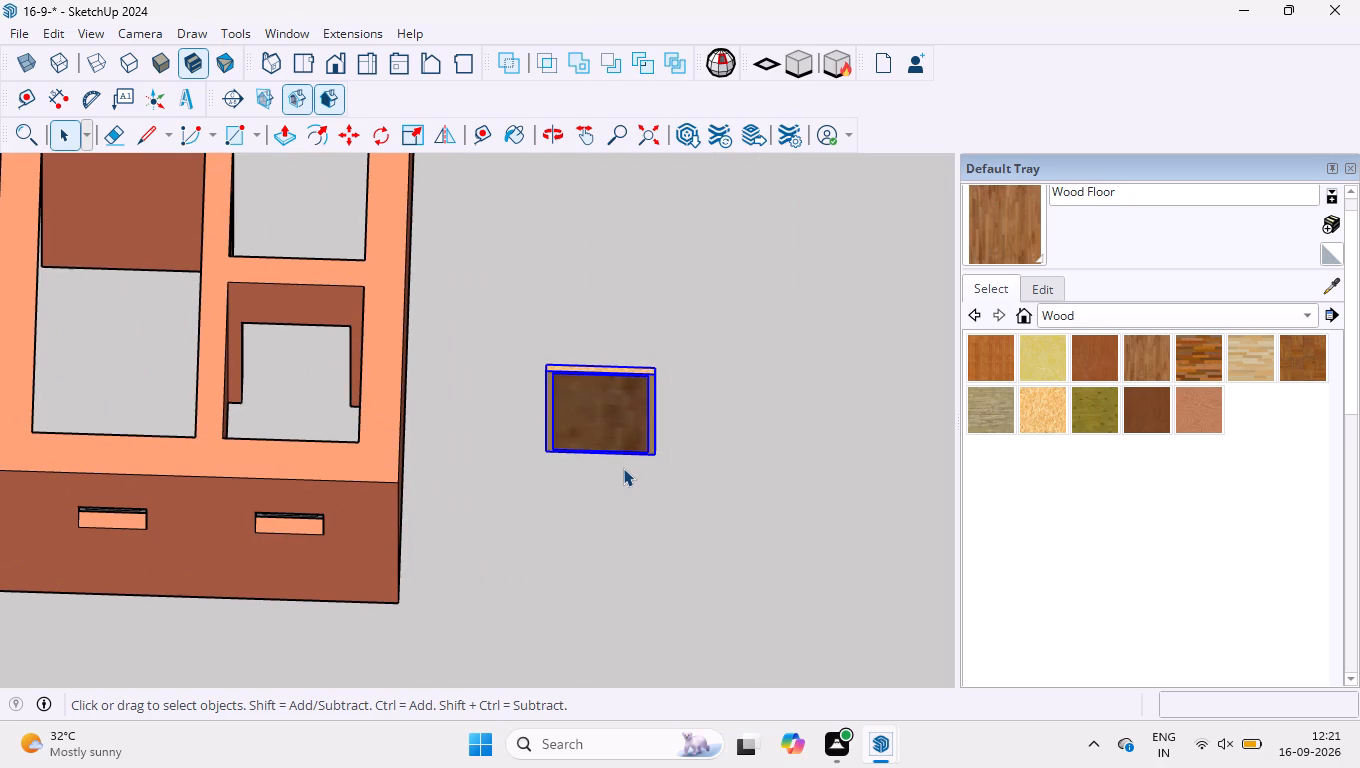
left_click(354, 141)
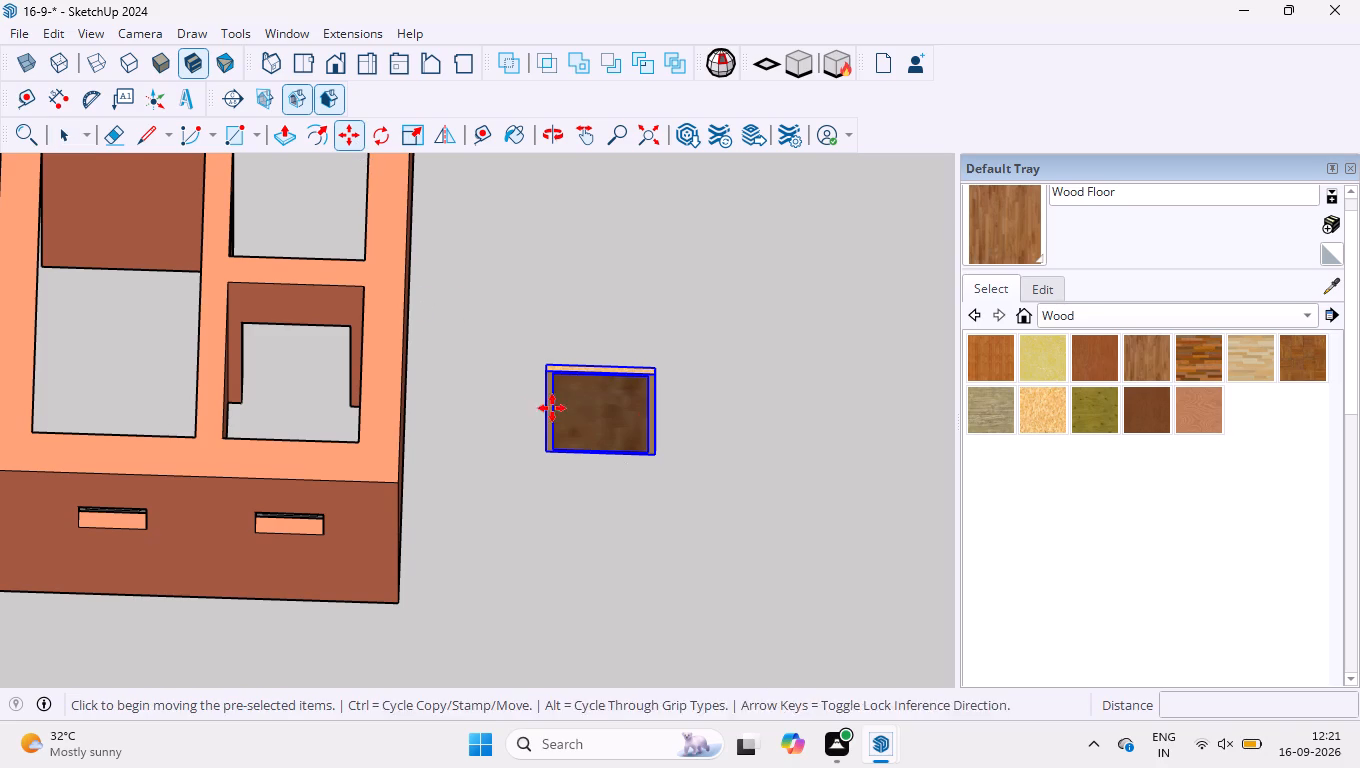
left_click(559, 425)
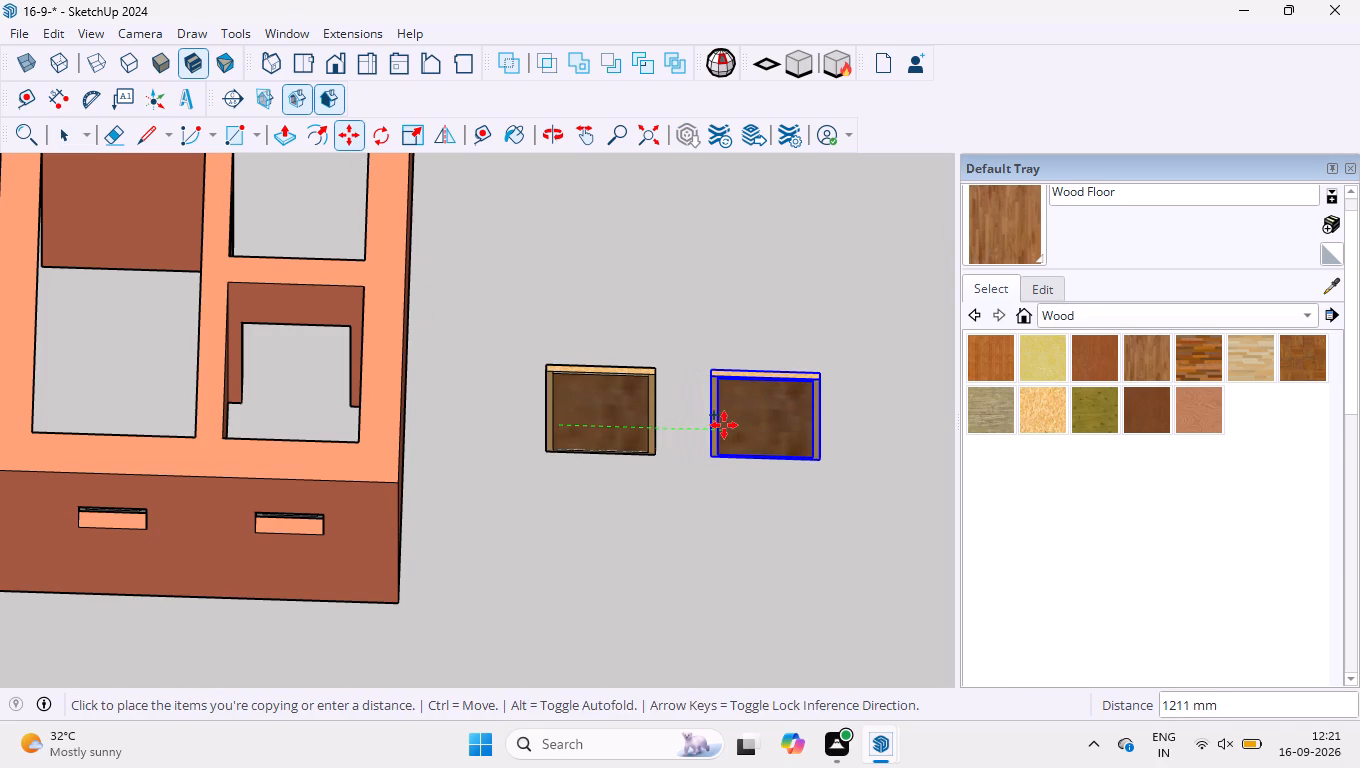
left_click(725, 425)
key("space")
Move the original grouped door by the midpoint of its bottom side edge into the corner room's doorway.
left_click_drag(437, 297, 571, 450)
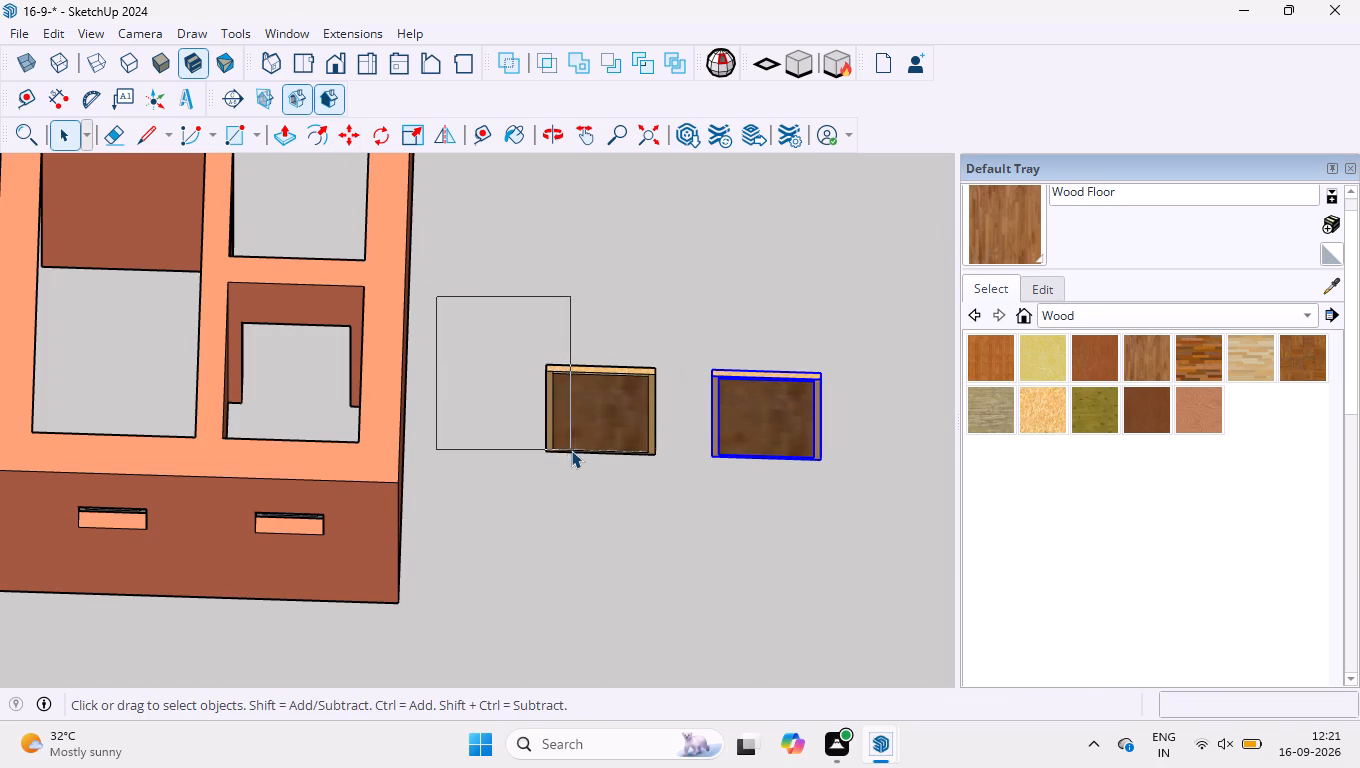
left_click_drag(571, 450, 559, 299)
left_click_drag(494, 310, 667, 516)
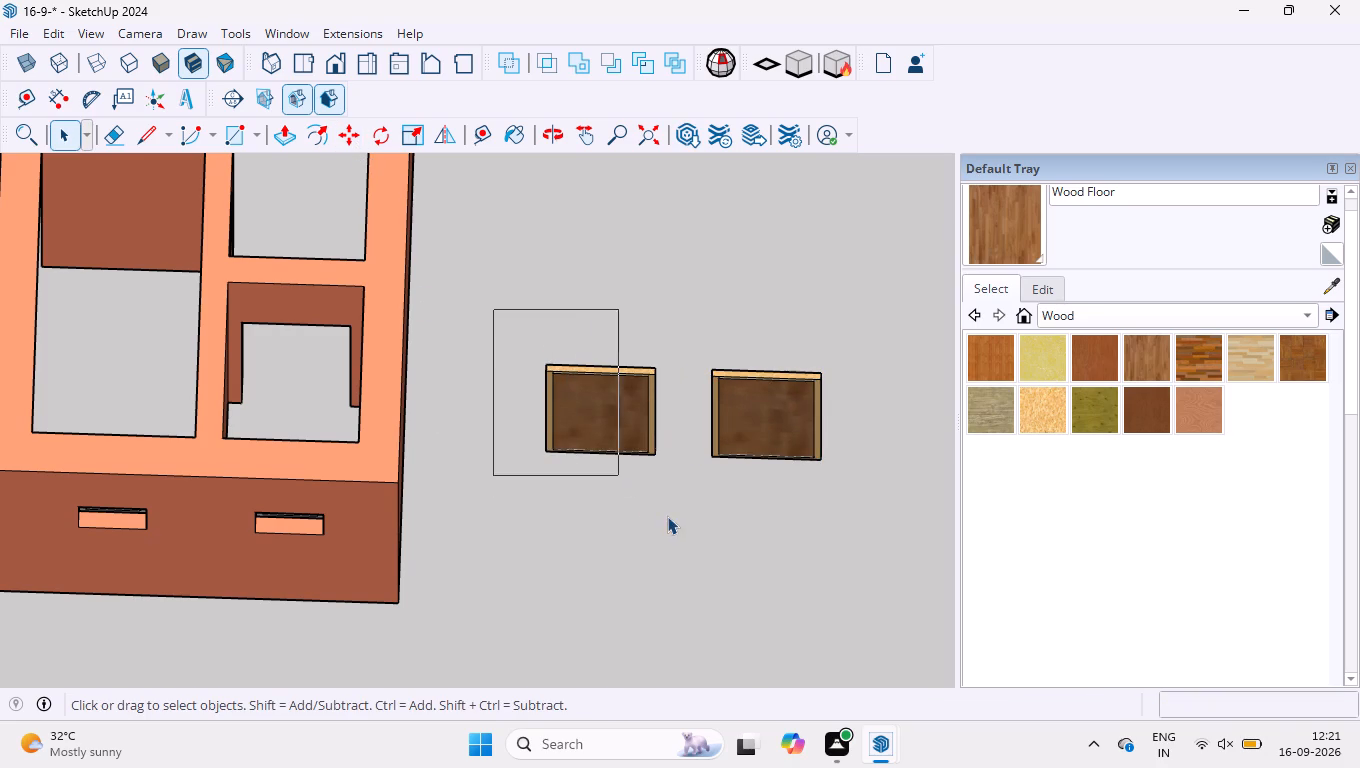
left_click_drag(667, 516, 686, 540)
left_click(346, 138)
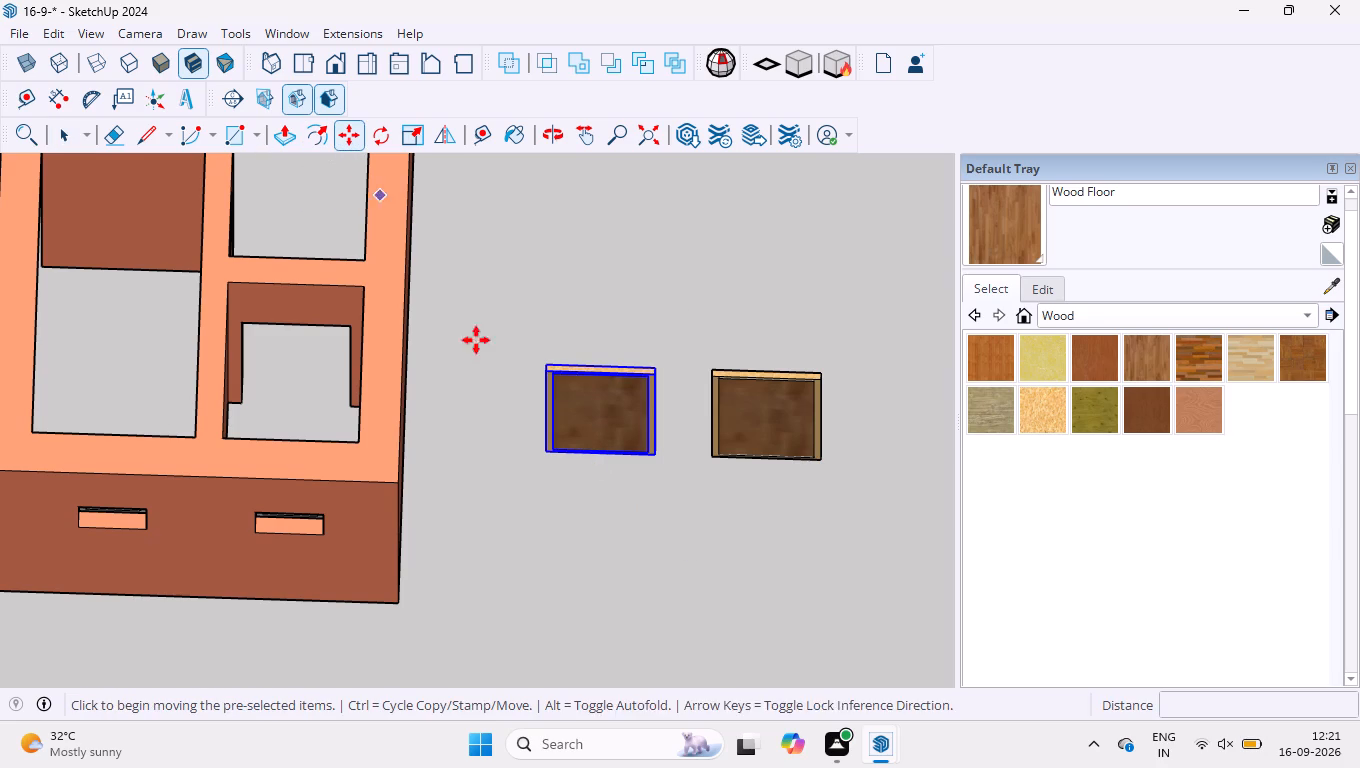
scroll(540, 472, "up", 11)
middle_click_drag(514, 443, 637, 473)
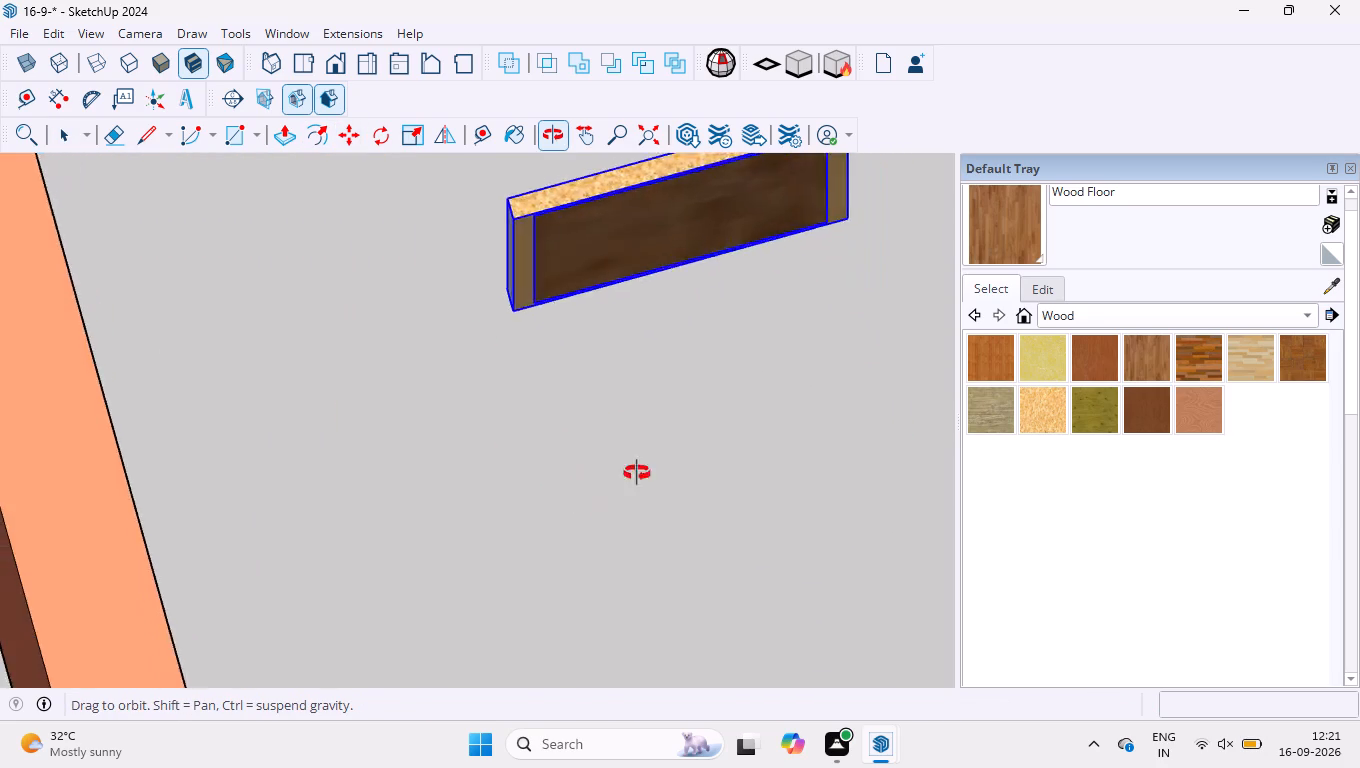
middle_click_drag(637, 473, 657, 446)
scroll(447, 418, "up", 17)
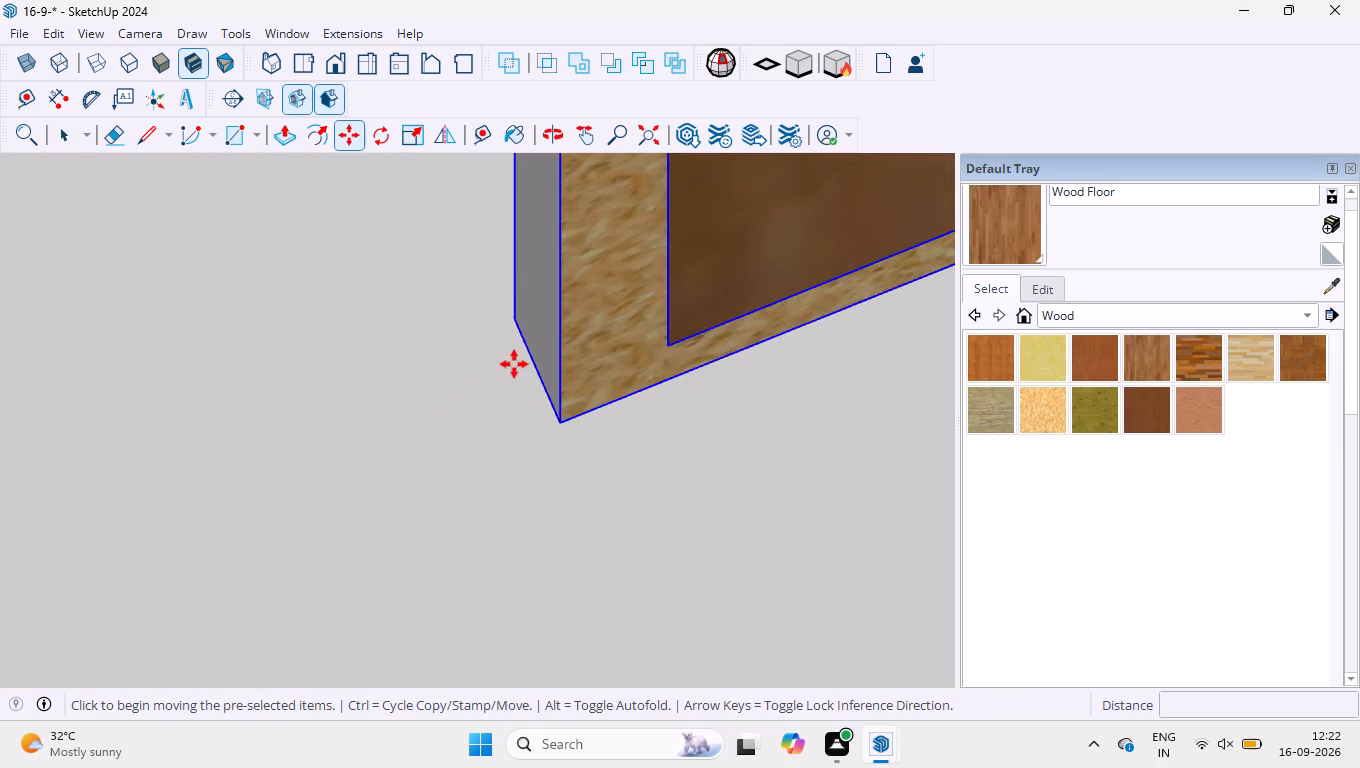
scroll(530, 356, "up", 4)
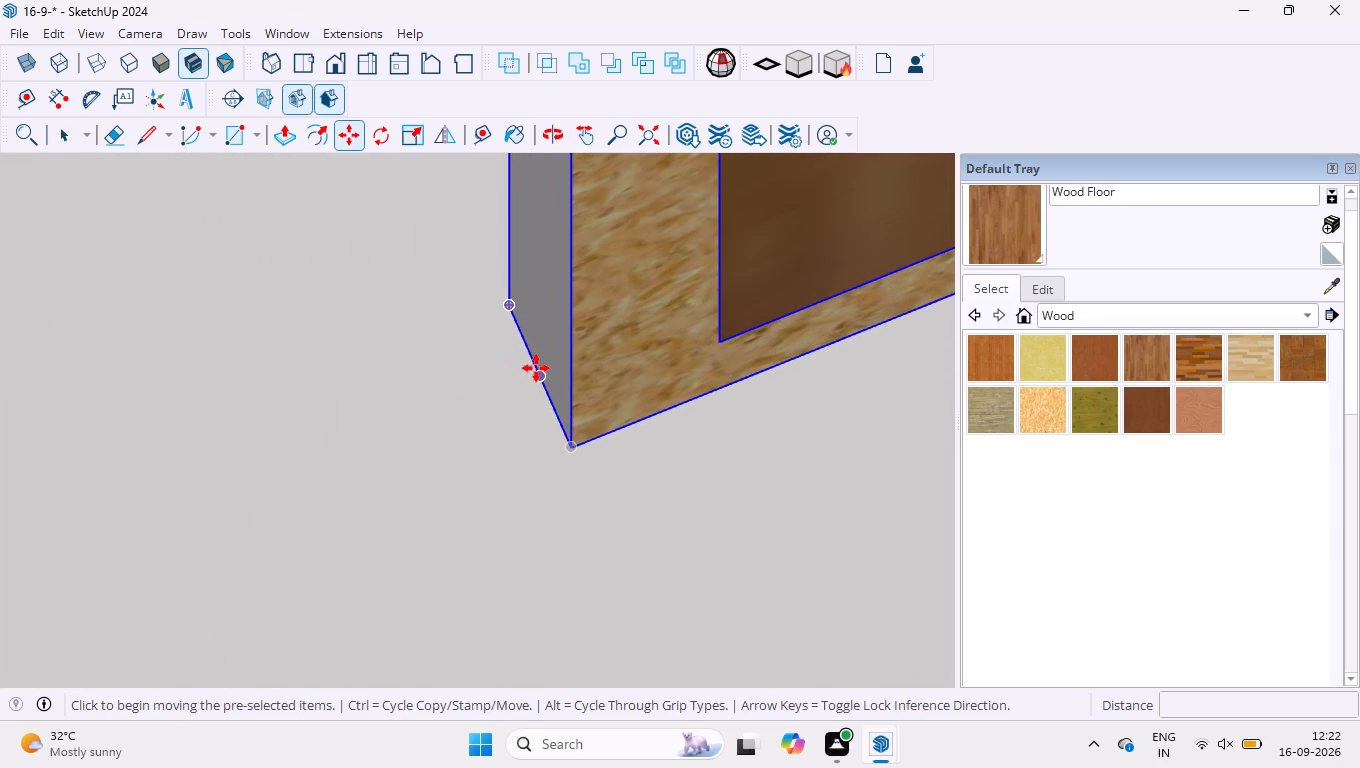
left_click(540, 374)
scroll(520, 387, "down", 11)
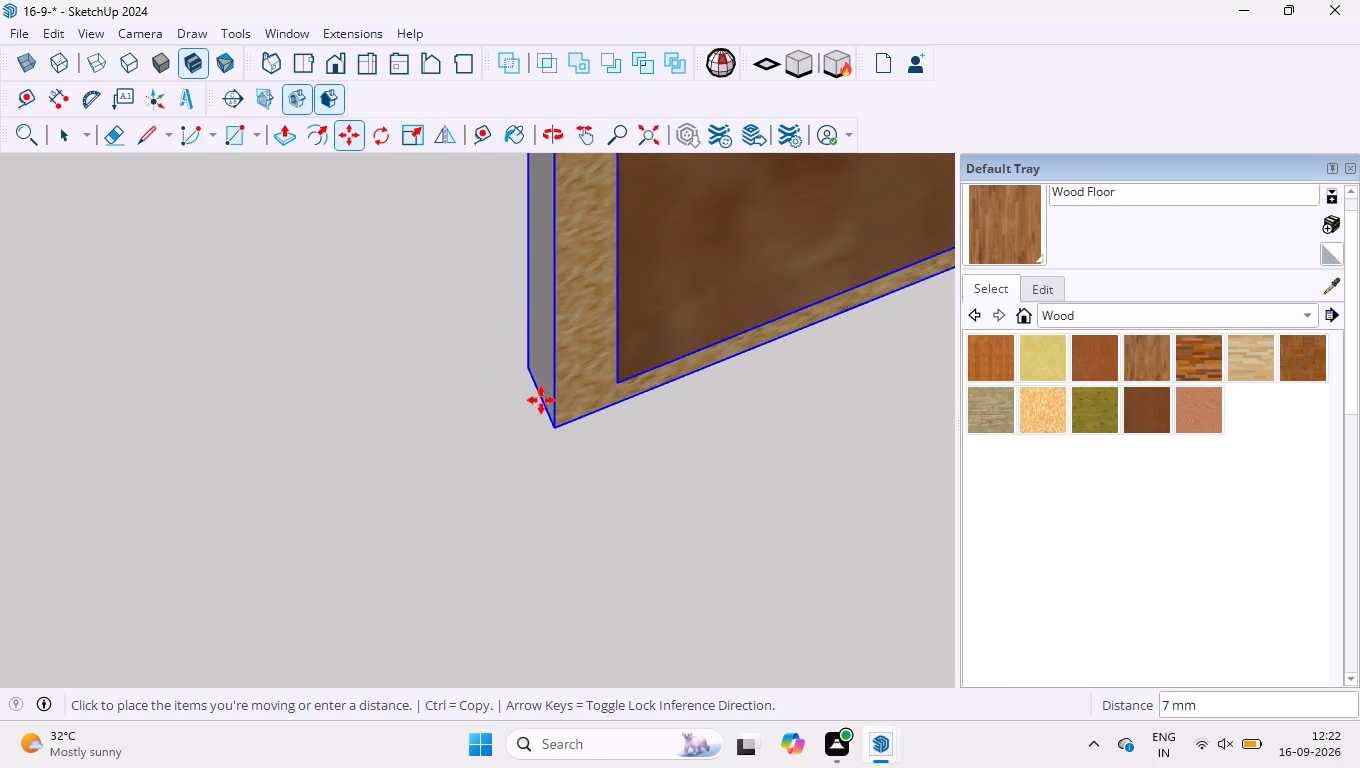
scroll(541, 400, "down", 15)
middle_click_drag(145, 335, 113, 414)
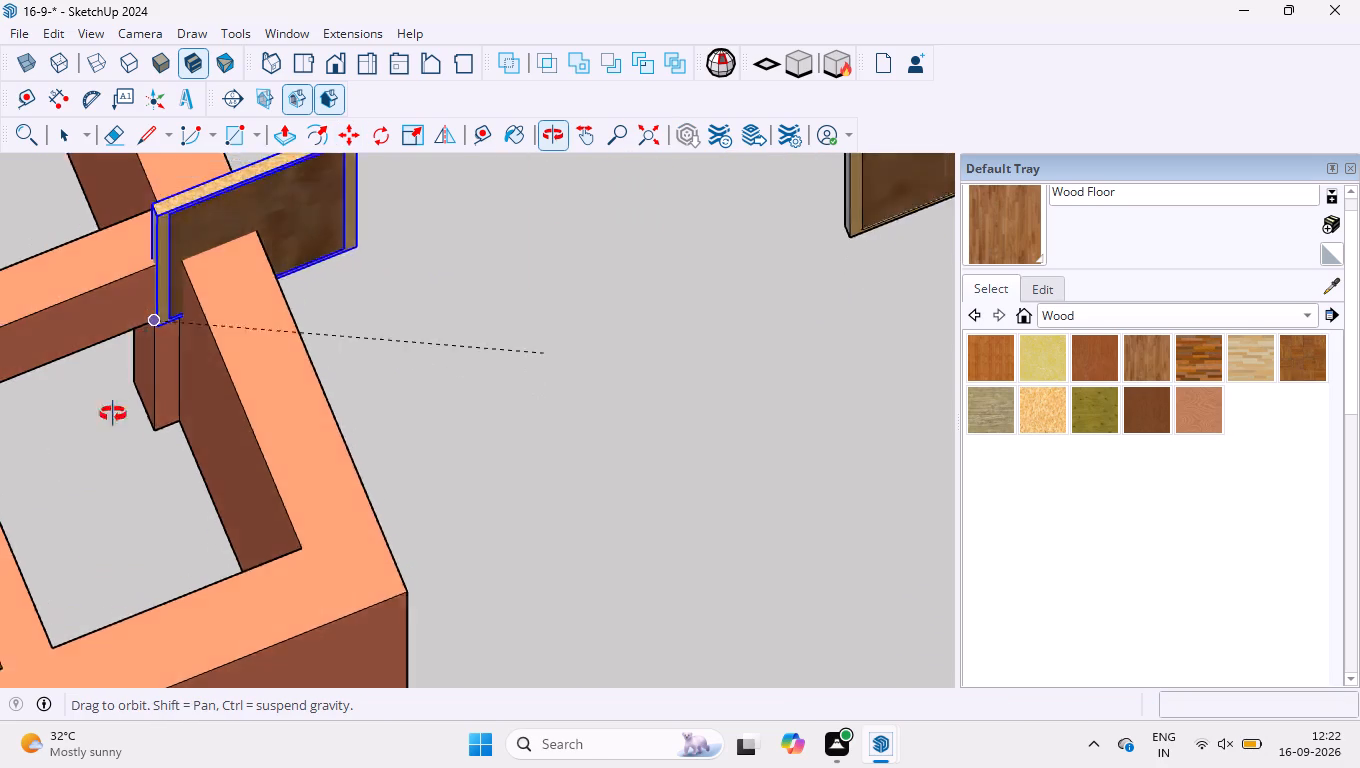
middle_click_drag(113, 414, 78, 344)
scroll(130, 419, "down", 3)
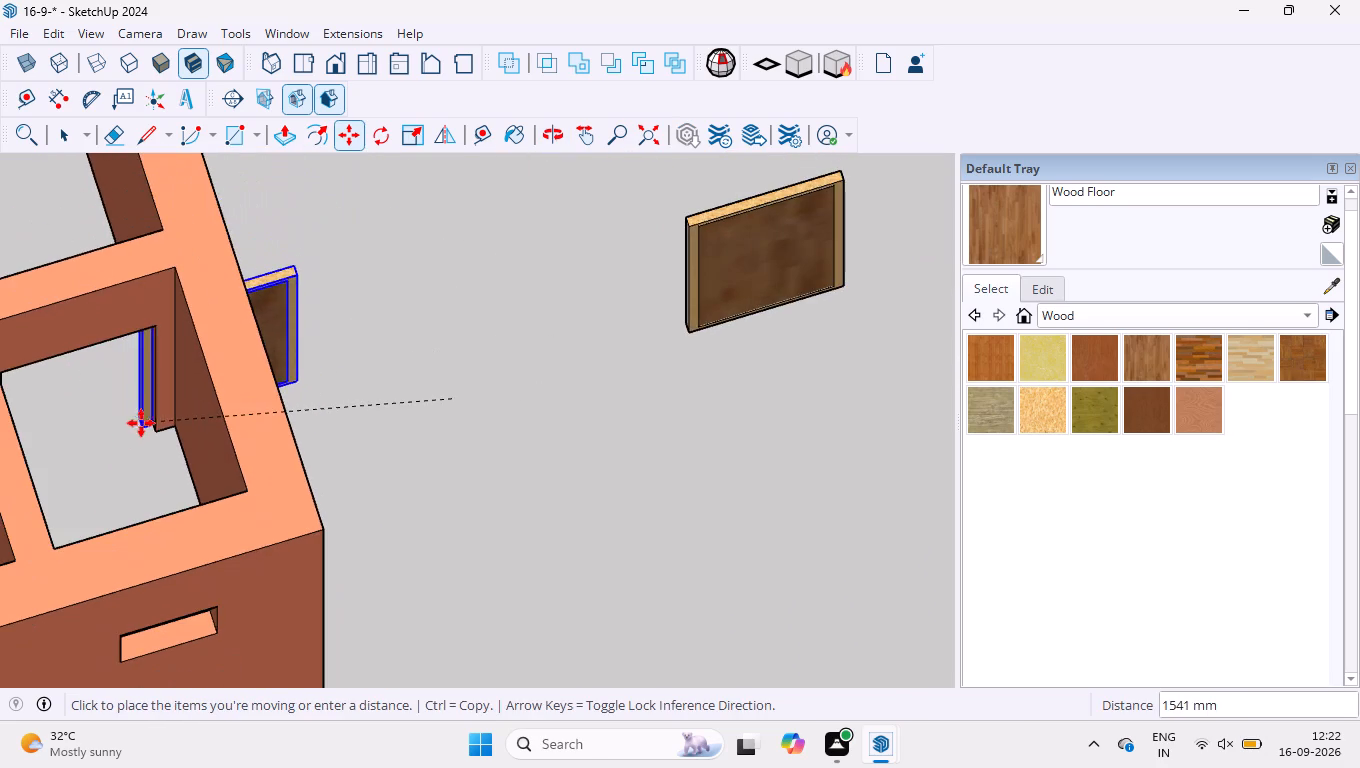
middle_click_drag(141, 423, 16, 410)
scroll(96, 295, "down", 4)
scroll(84, 268, "up", 7)
scroll(139, 336, "down", 9)
scroll(40, 330, "up", 7)
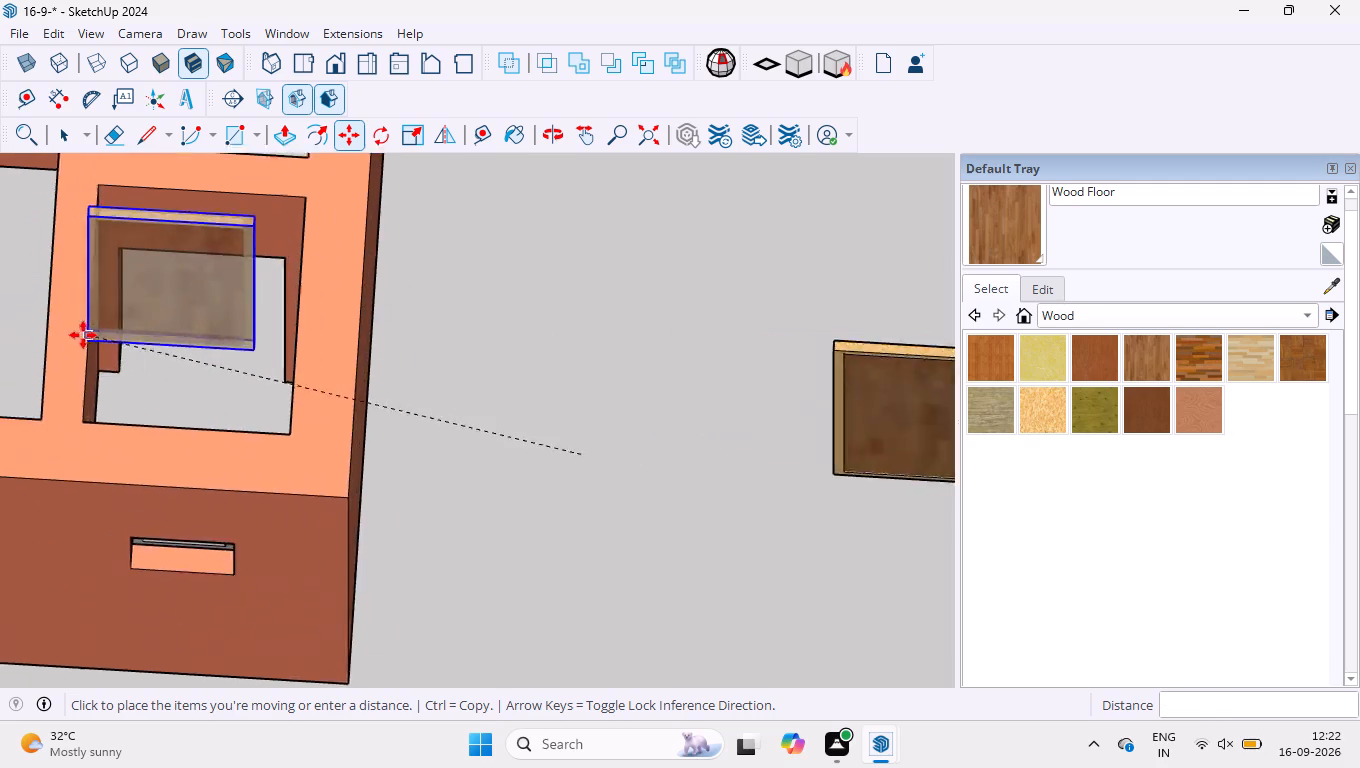
scroll(83, 335, "up", 13)
middle_click_drag(403, 397, 294, 441)
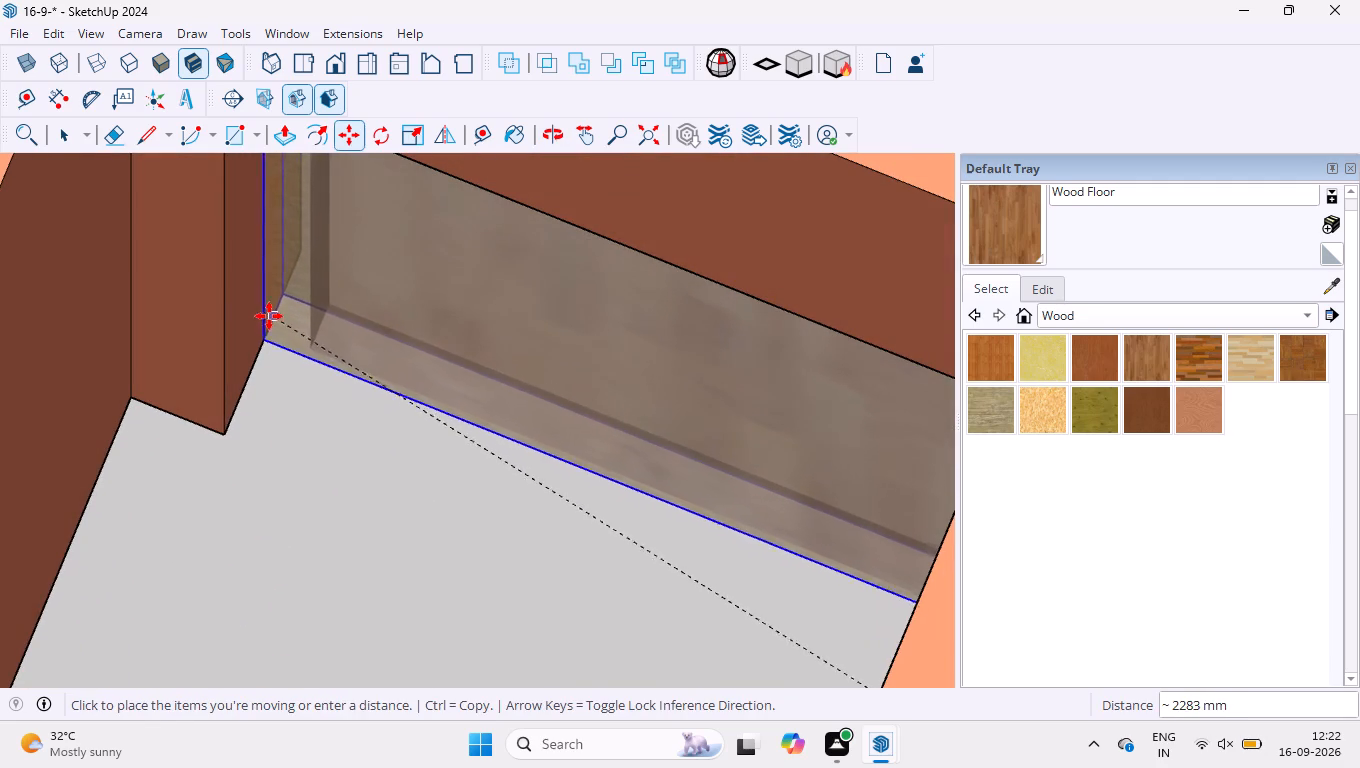
left_click(263, 340)
scroll(266, 350, "down", 1)
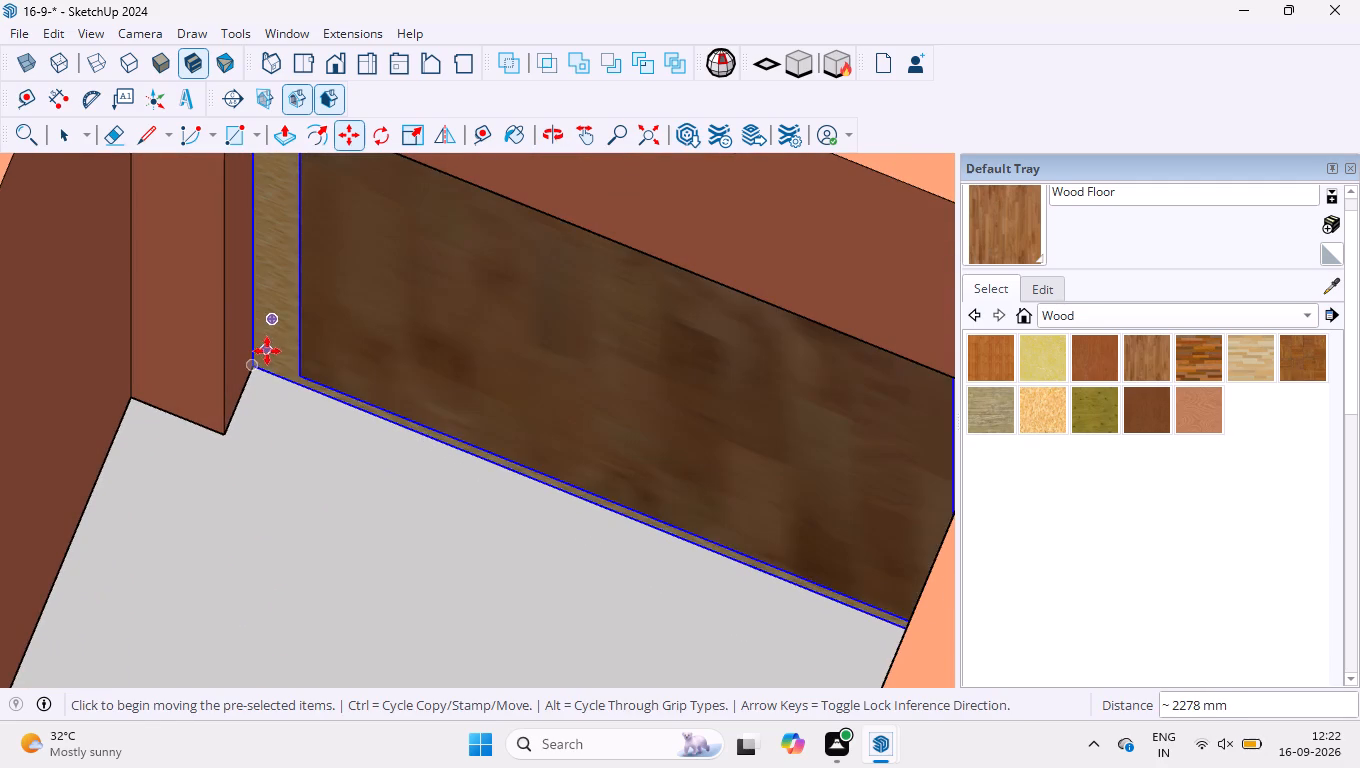
scroll(267, 351, "down", 17)
scroll(352, 360, "down", 5)
scroll(467, 393, "down", 4)
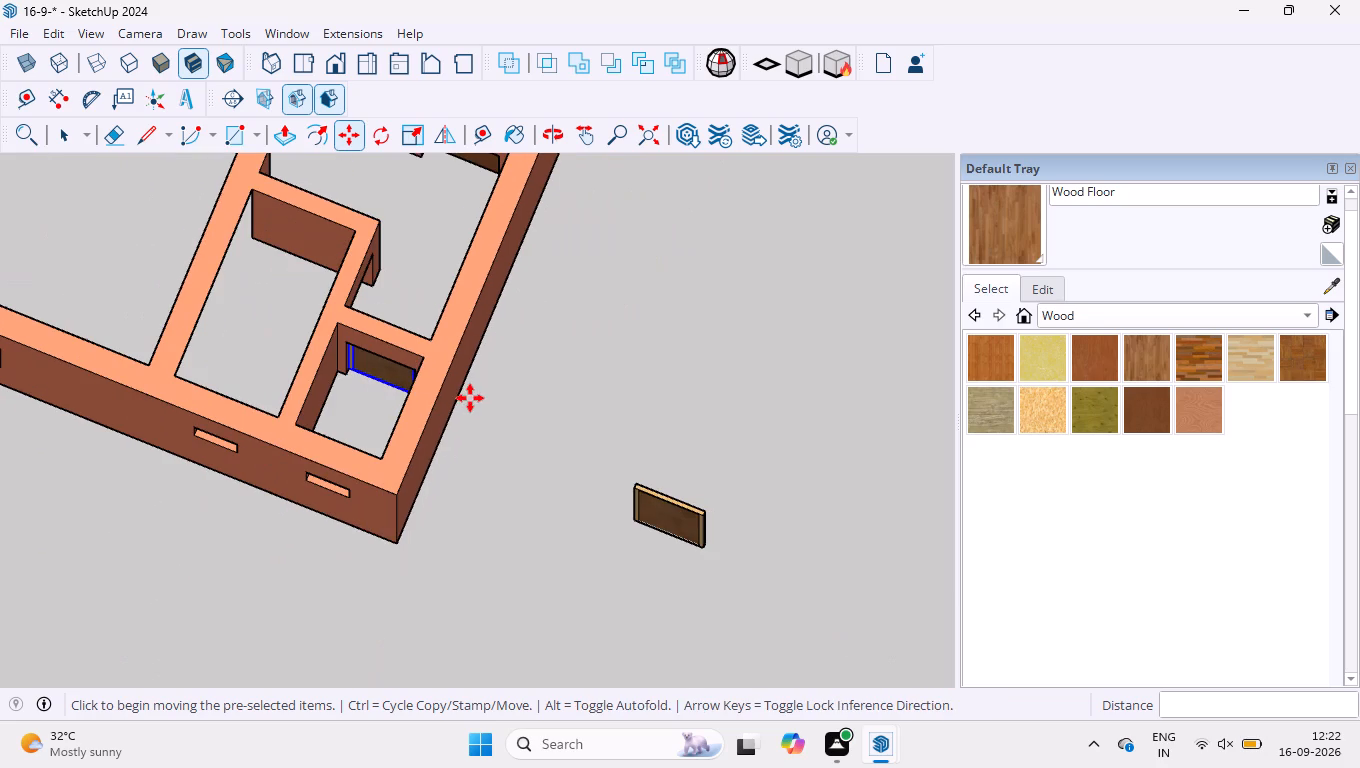
key("space")
left_click(607, 464)
Select the grouped door copy standing outside the house.
left_click_drag(603, 446, 604, 446)
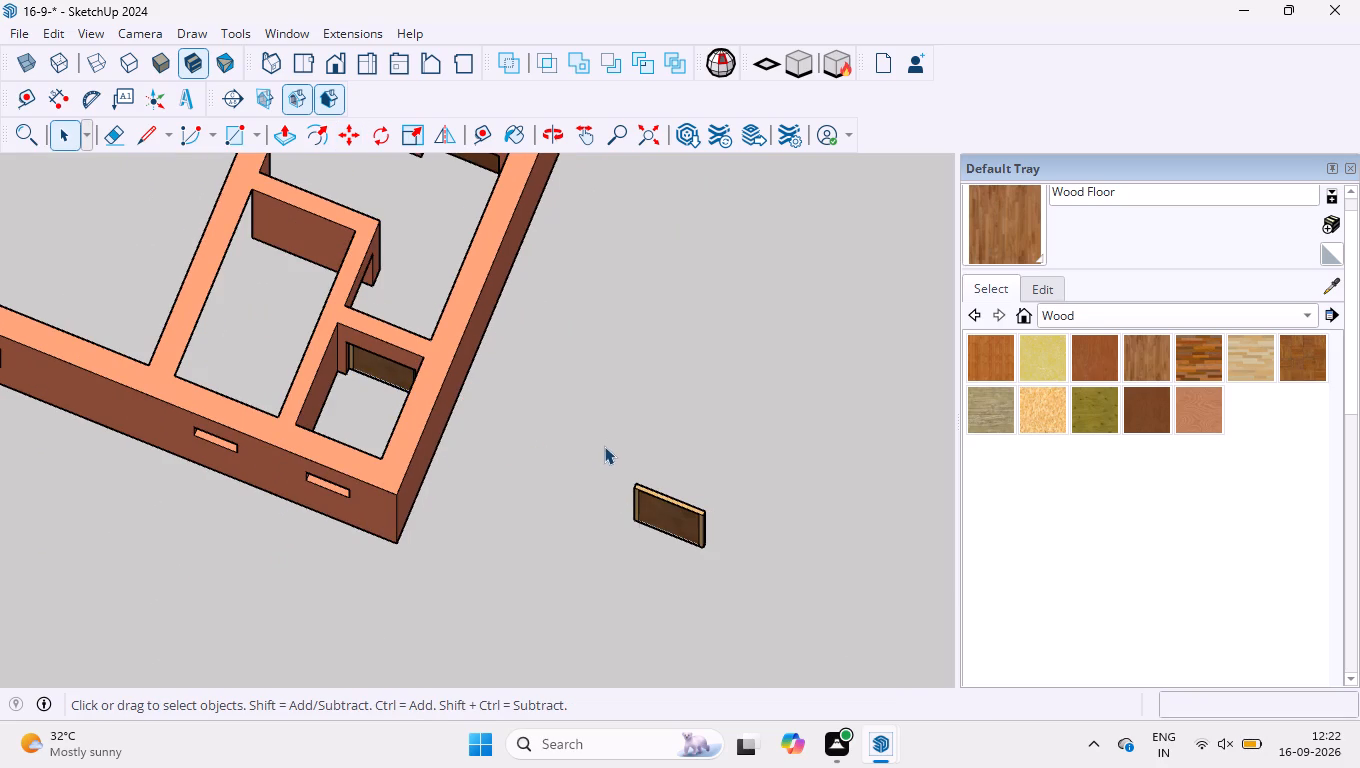
left_click_drag(604, 446, 779, 650)
scroll(723, 610, "up", 3)
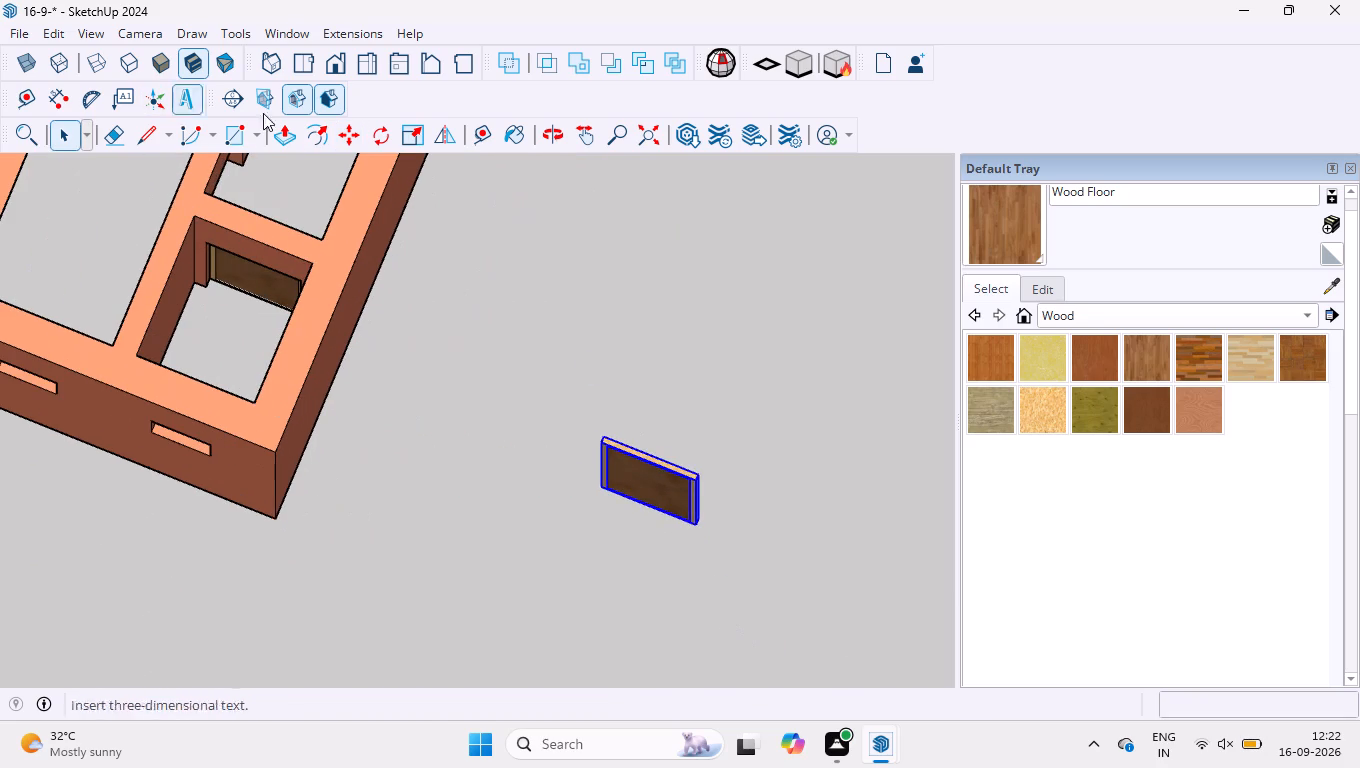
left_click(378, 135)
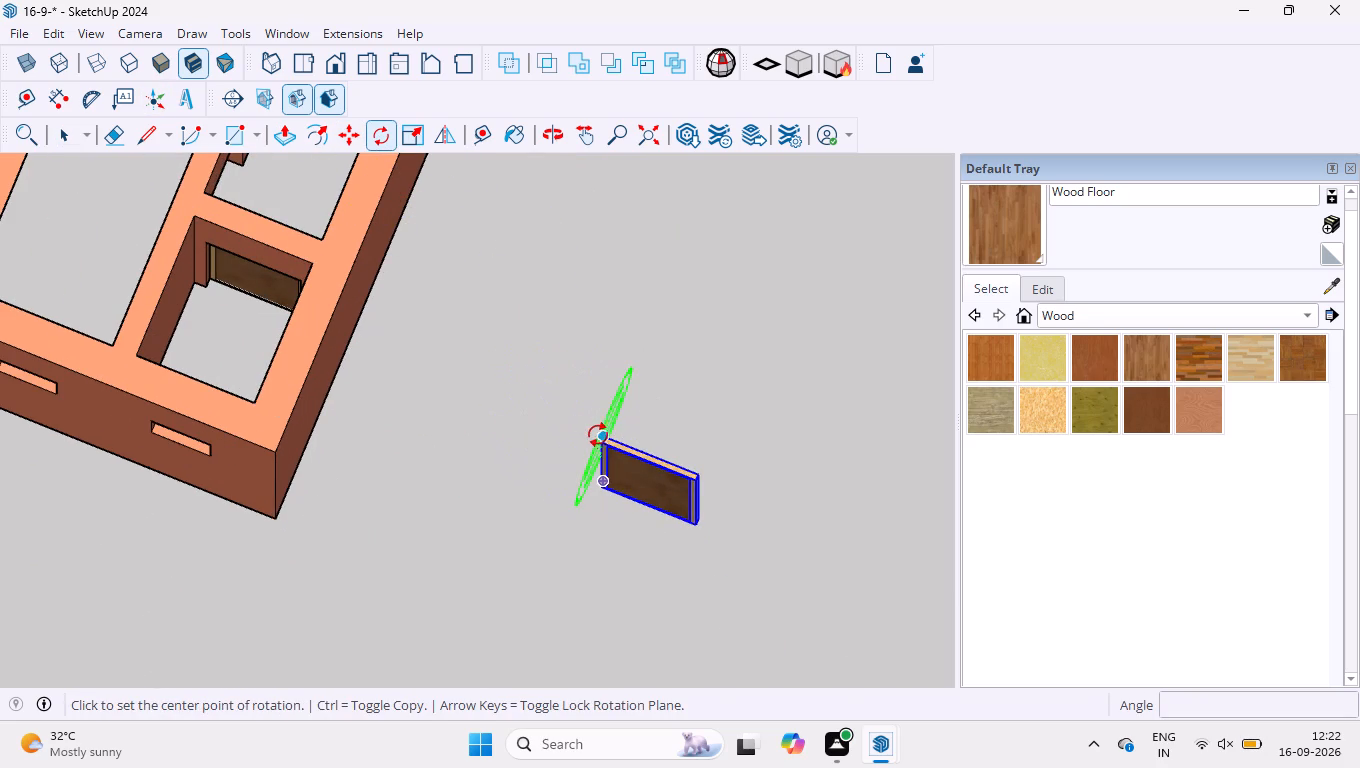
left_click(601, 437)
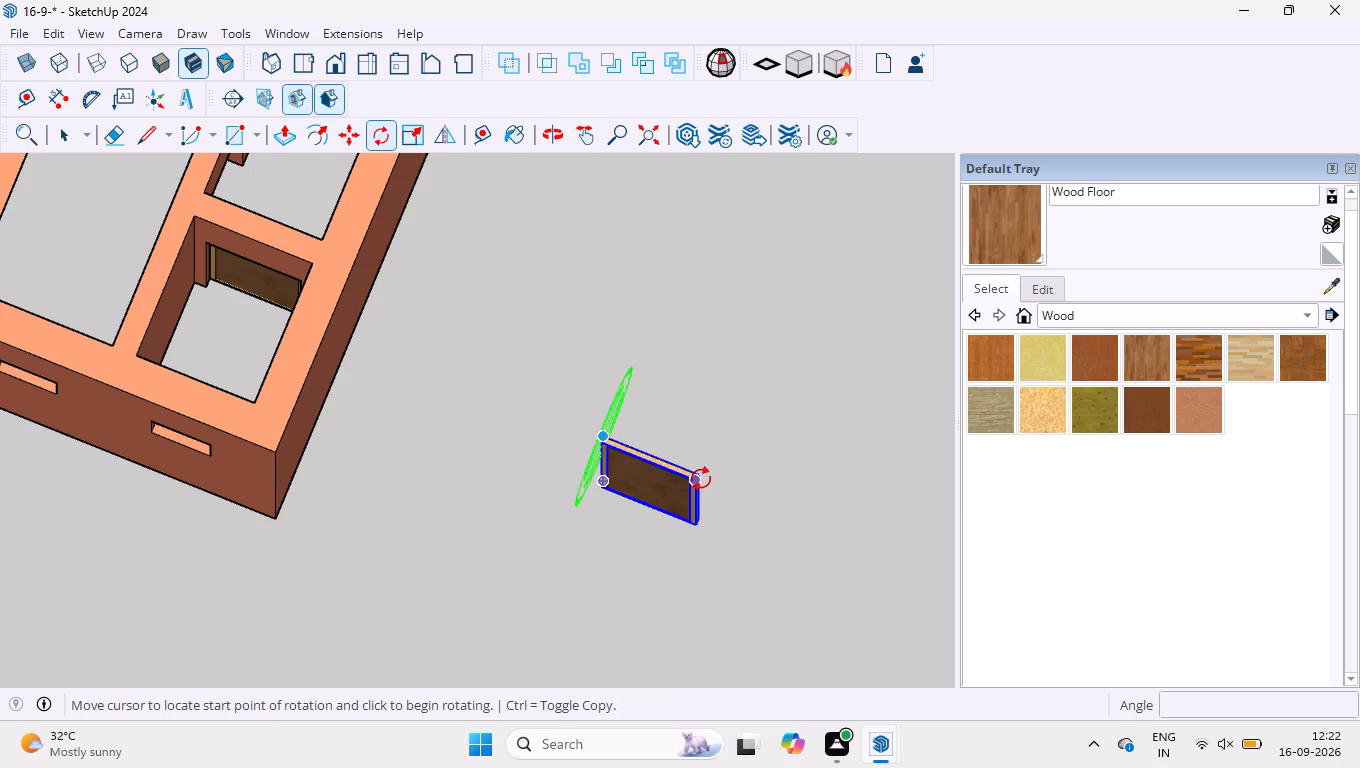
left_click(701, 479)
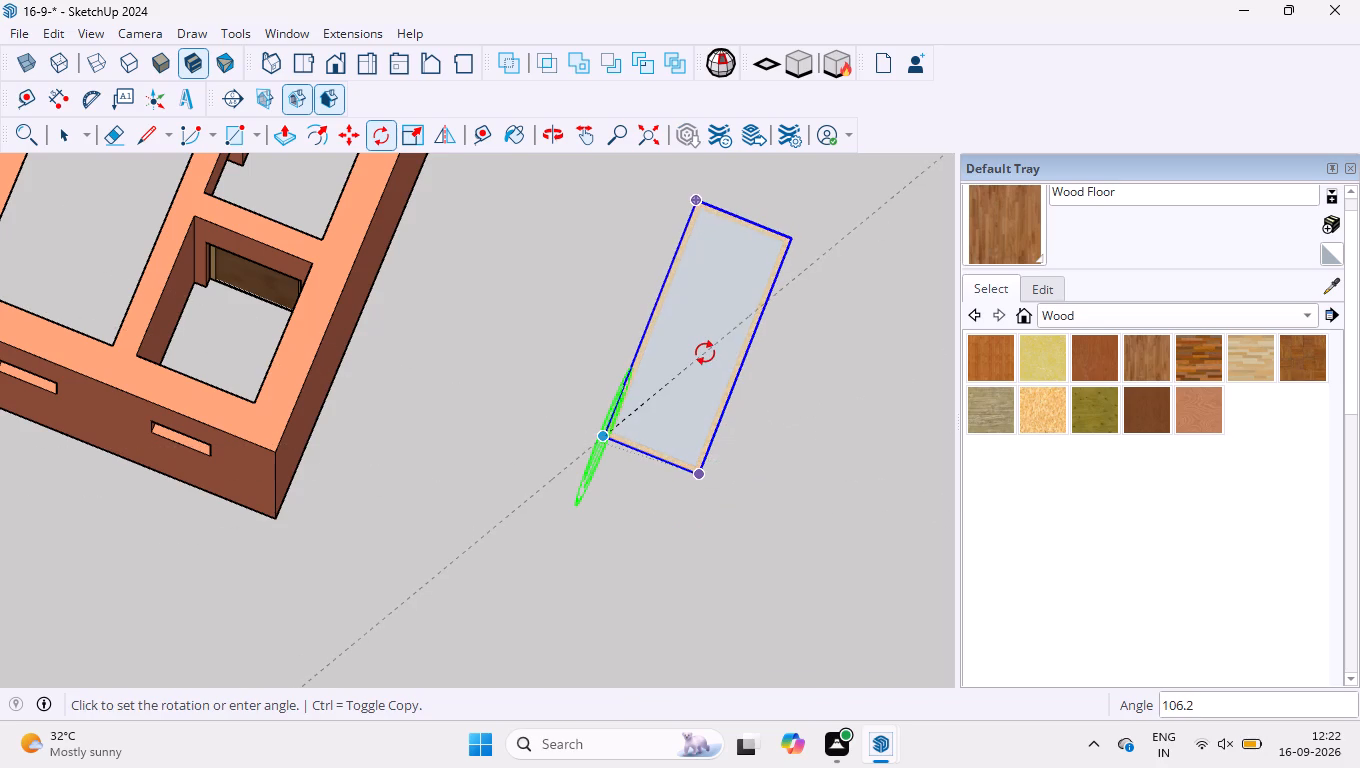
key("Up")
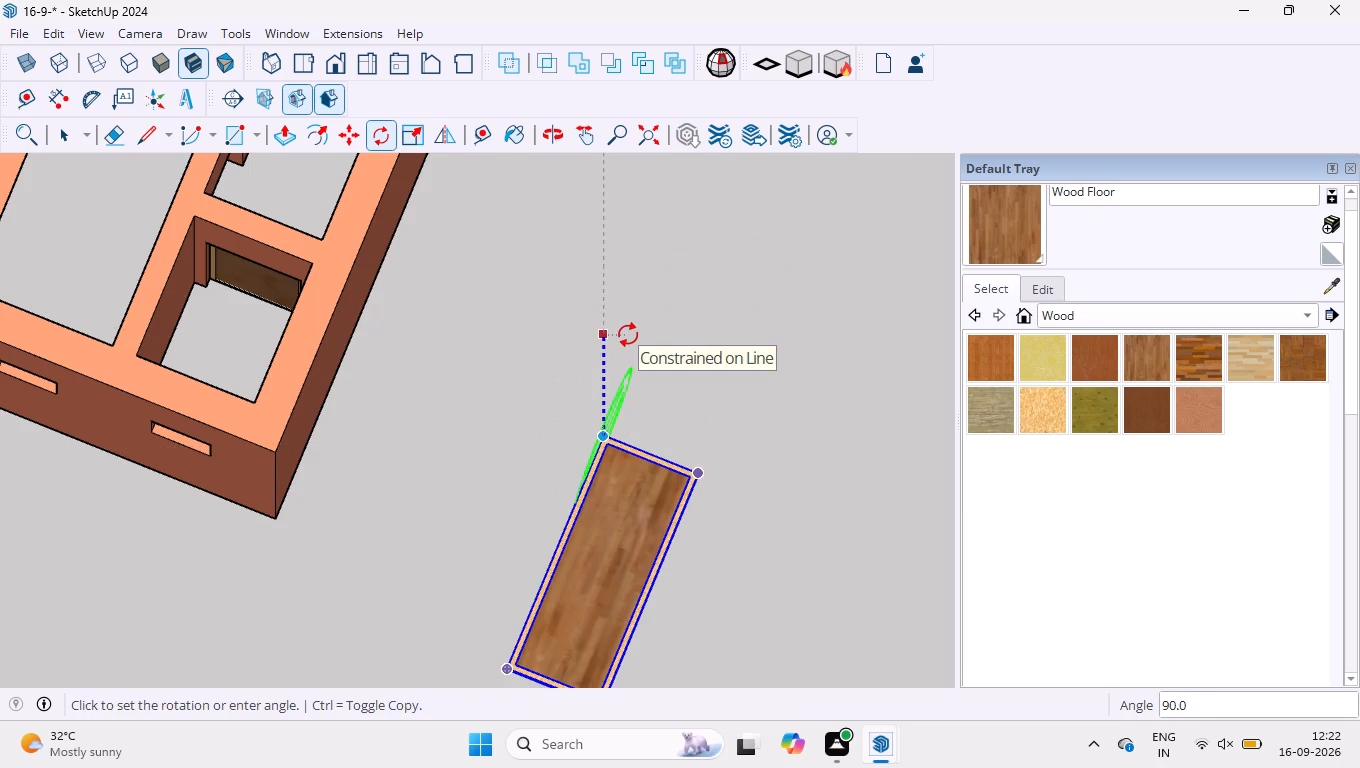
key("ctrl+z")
Rotate the grouped door copy 90° in the horizontal plane about its top front corner.
scroll(628, 335, "down", 1)
scroll(642, 530, "up", 1)
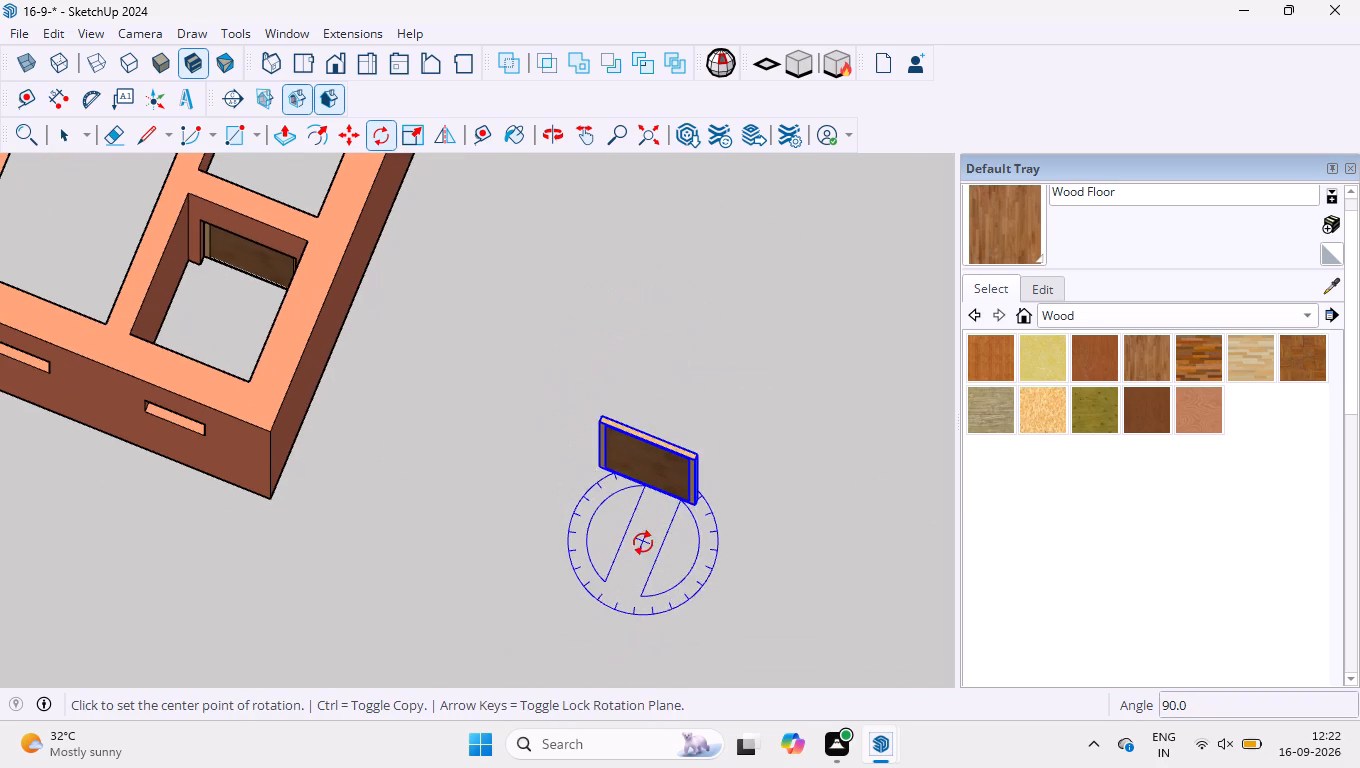
middle_click_drag(643, 543, 733, 333)
scroll(668, 343, "up", 7)
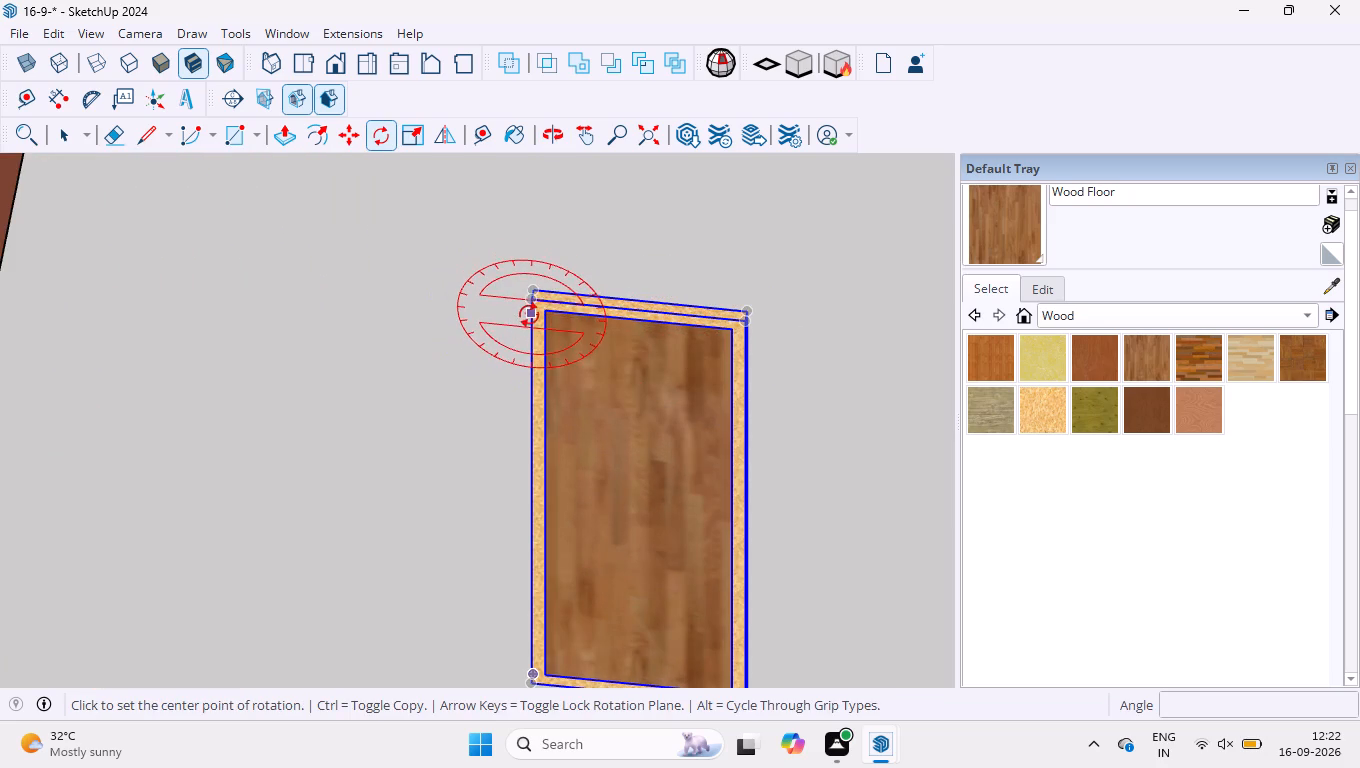
scroll(533, 291, "up", 4)
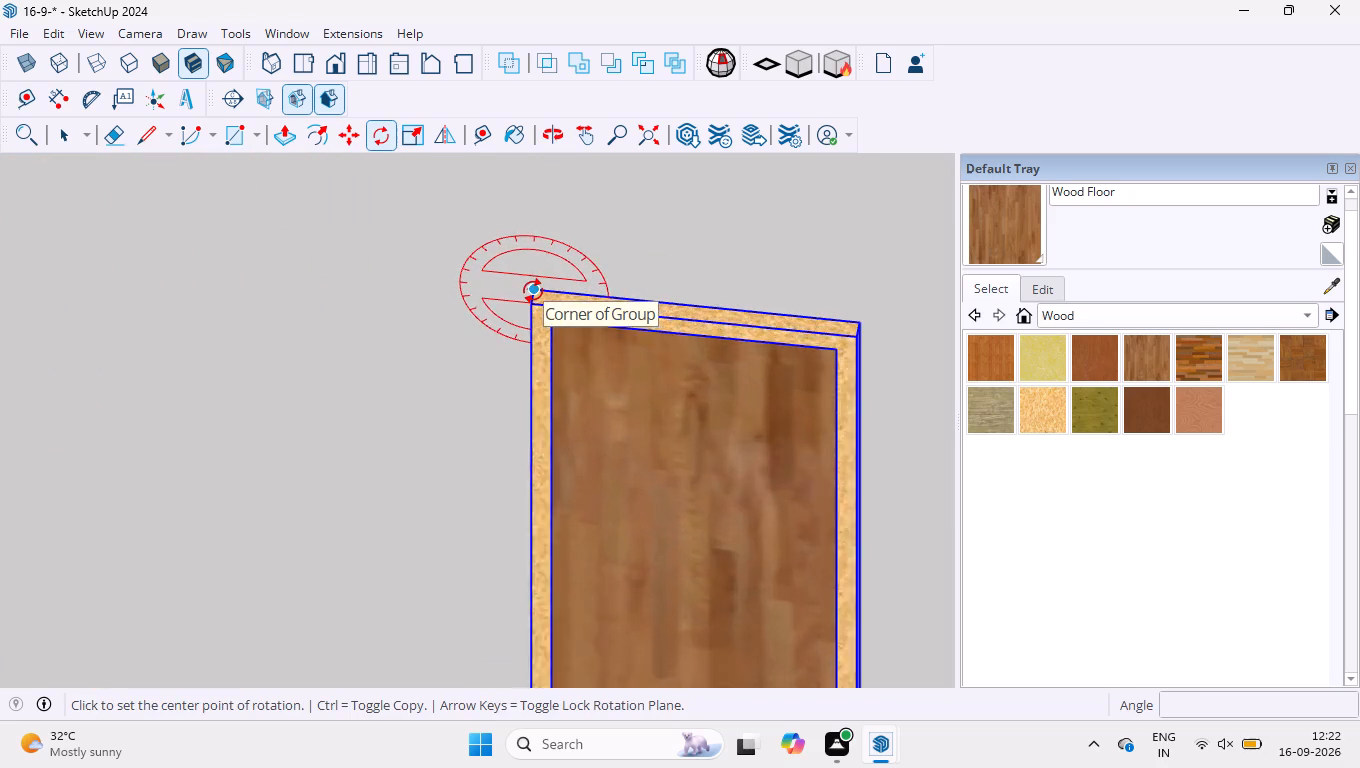
scroll(533, 291, "up", 5)
left_click(536, 307)
scroll(540, 311, "down", 4)
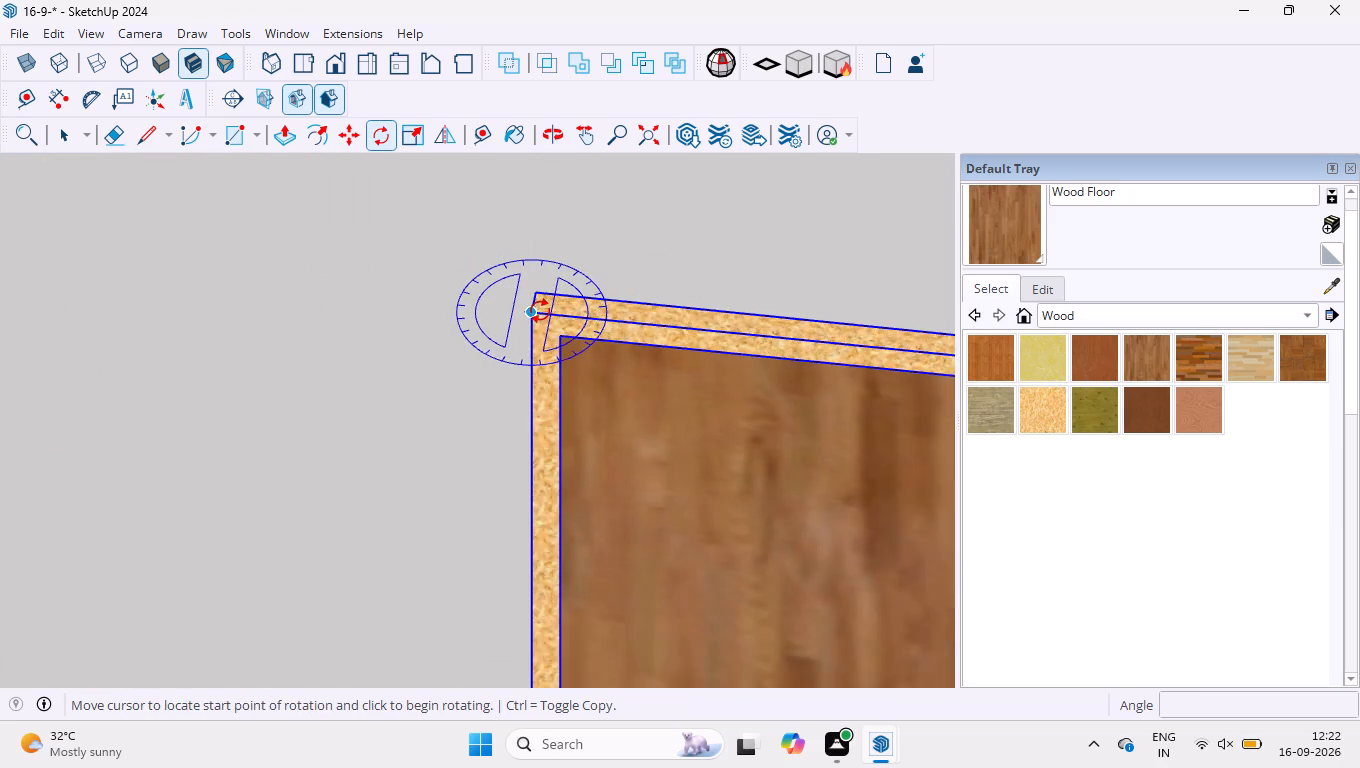
scroll(540, 311, "down", 4)
left_click(795, 340)
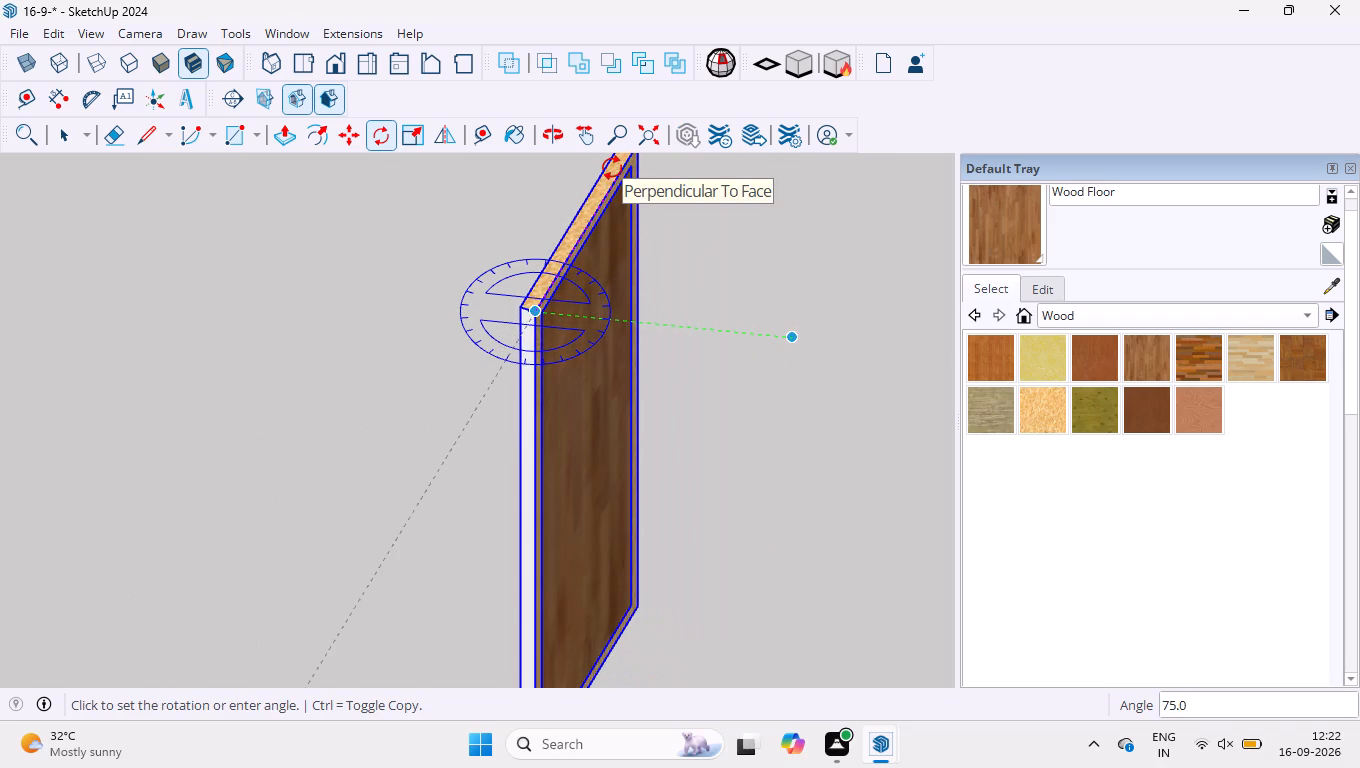
type("90")
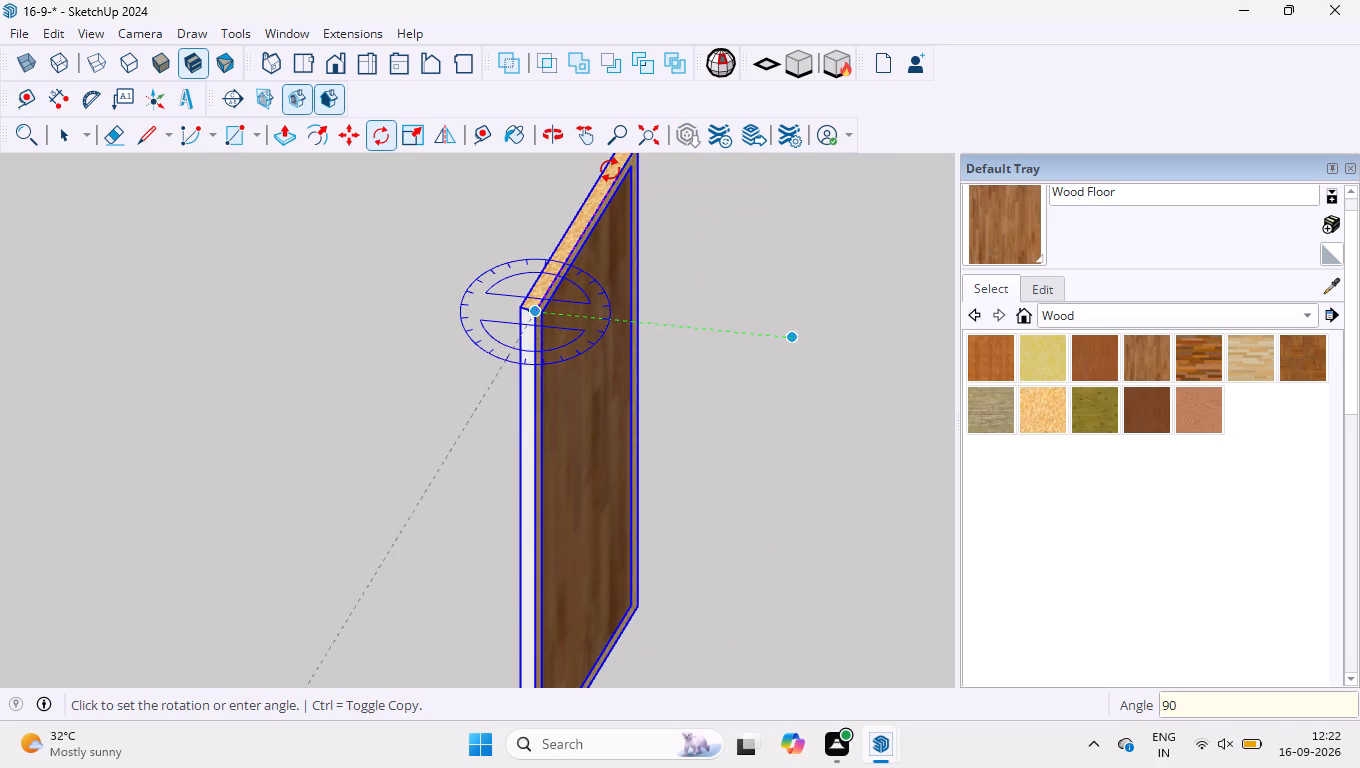
key("Return")
key("space")
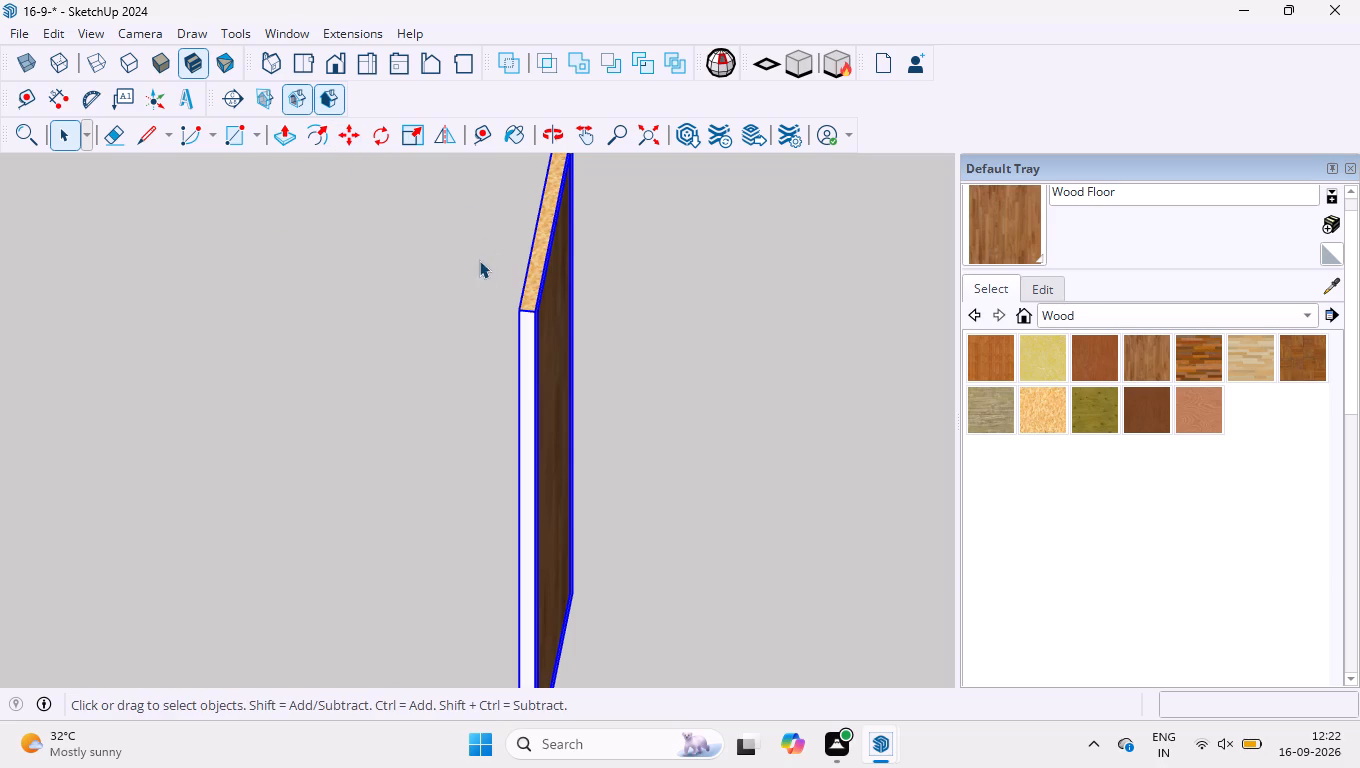
Move the rotated door by the midpoint of its bottom side edge against the jamb of the doorway in the room beside the corner room.
left_click(359, 135)
scroll(588, 341, "down", 5)
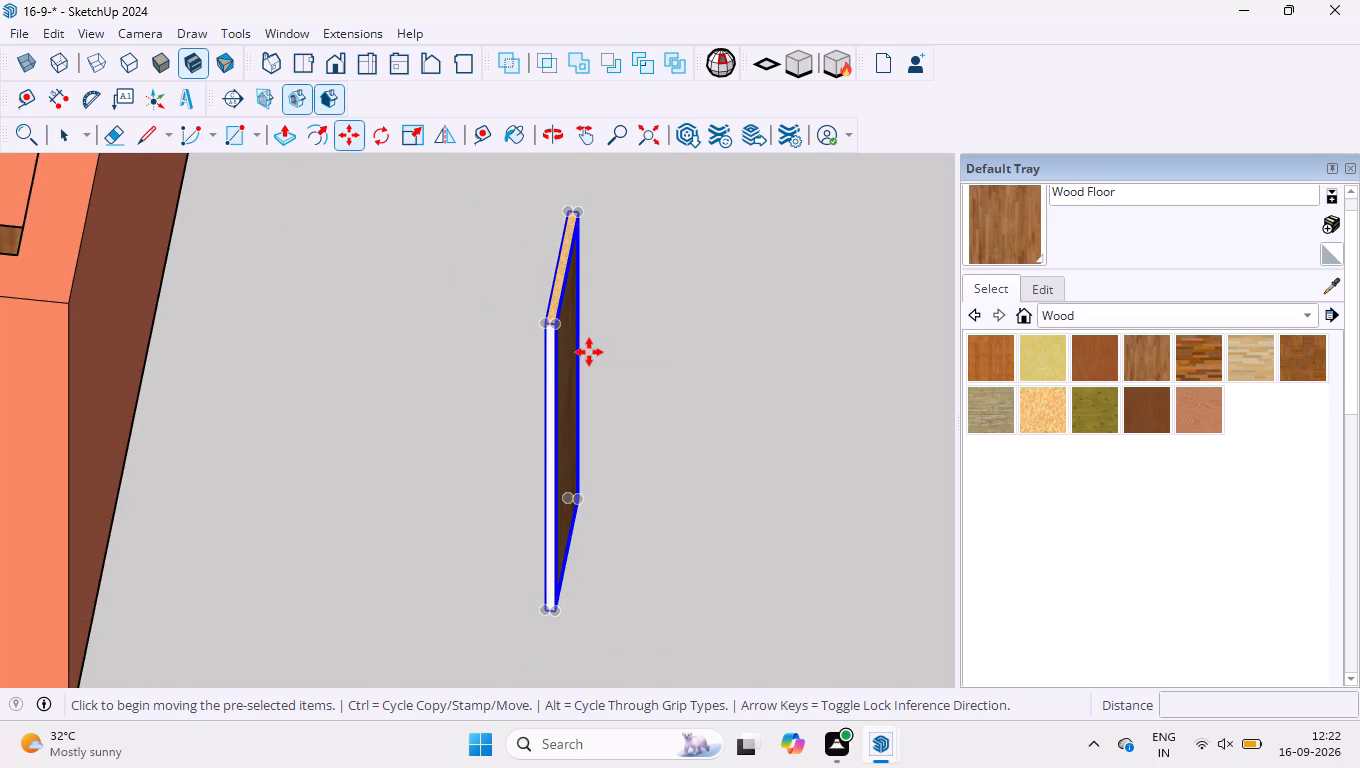
scroll(595, 656, "up", 4)
scroll(526, 602, "up", 3)
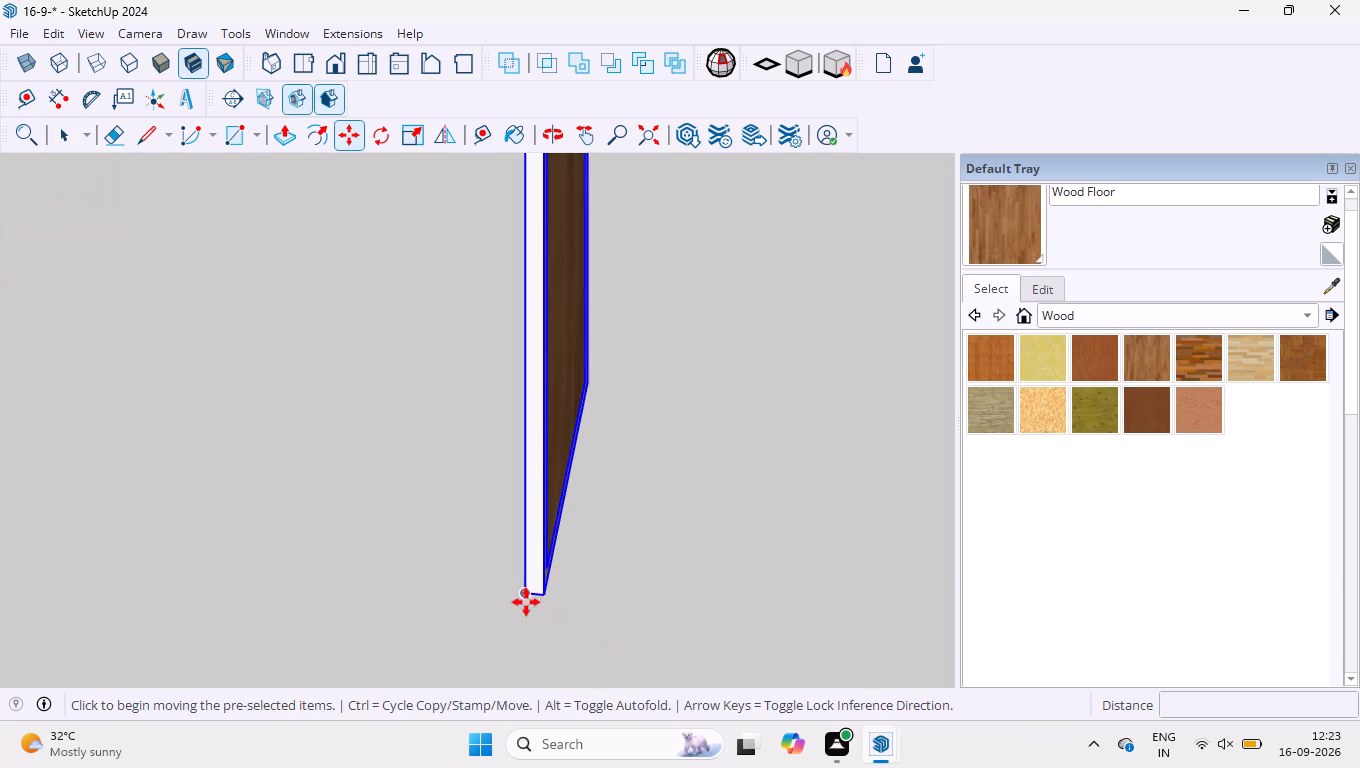
scroll(532, 594, "down", 3)
scroll(542, 593, "up", 11)
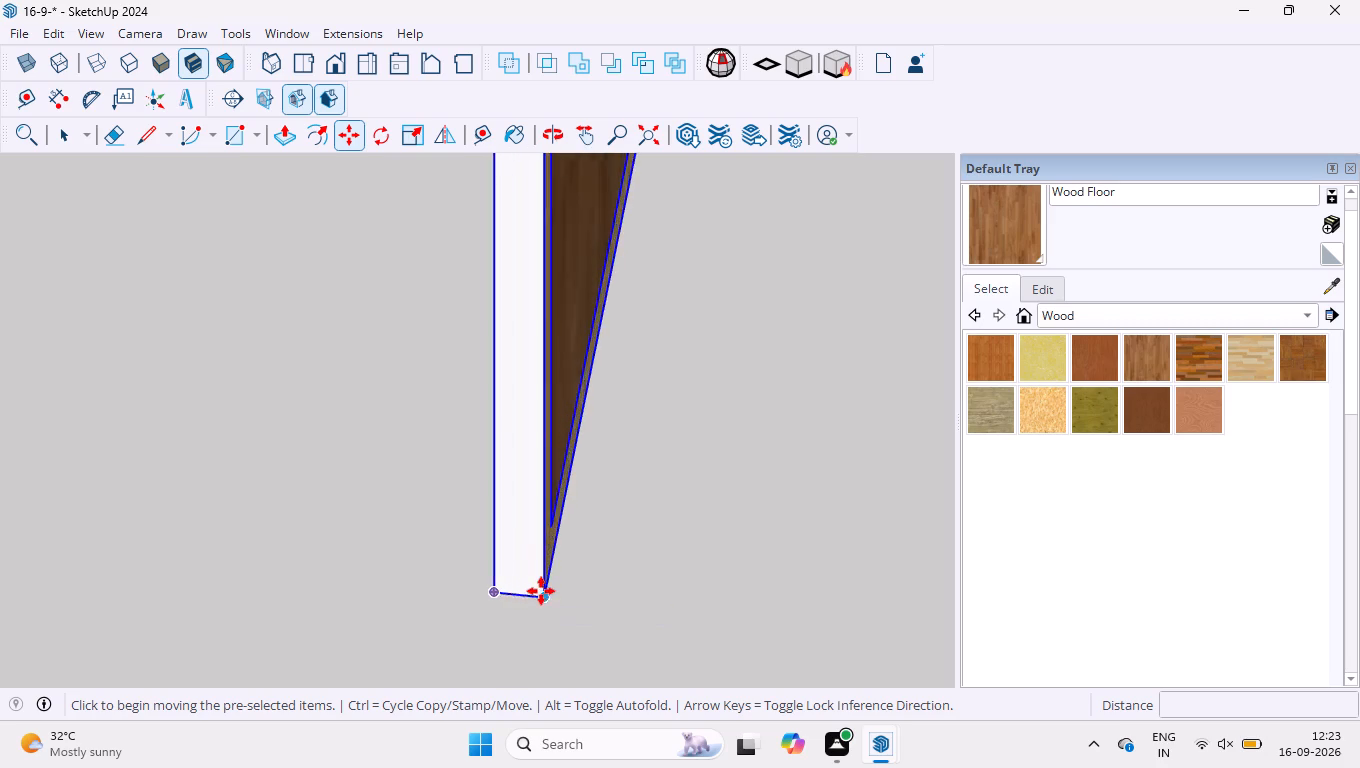
scroll(541, 591, "up", 11)
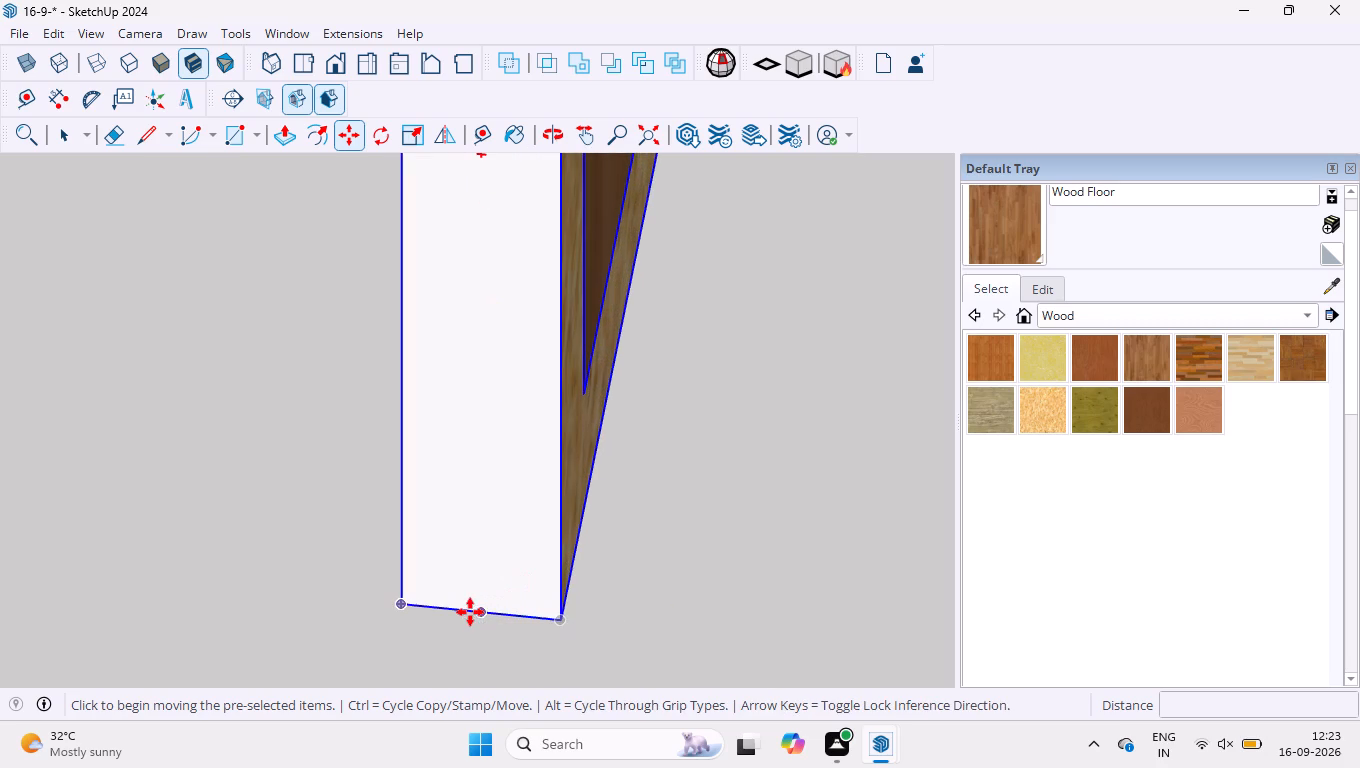
left_click(482, 612)
scroll(538, 521, "down", 14)
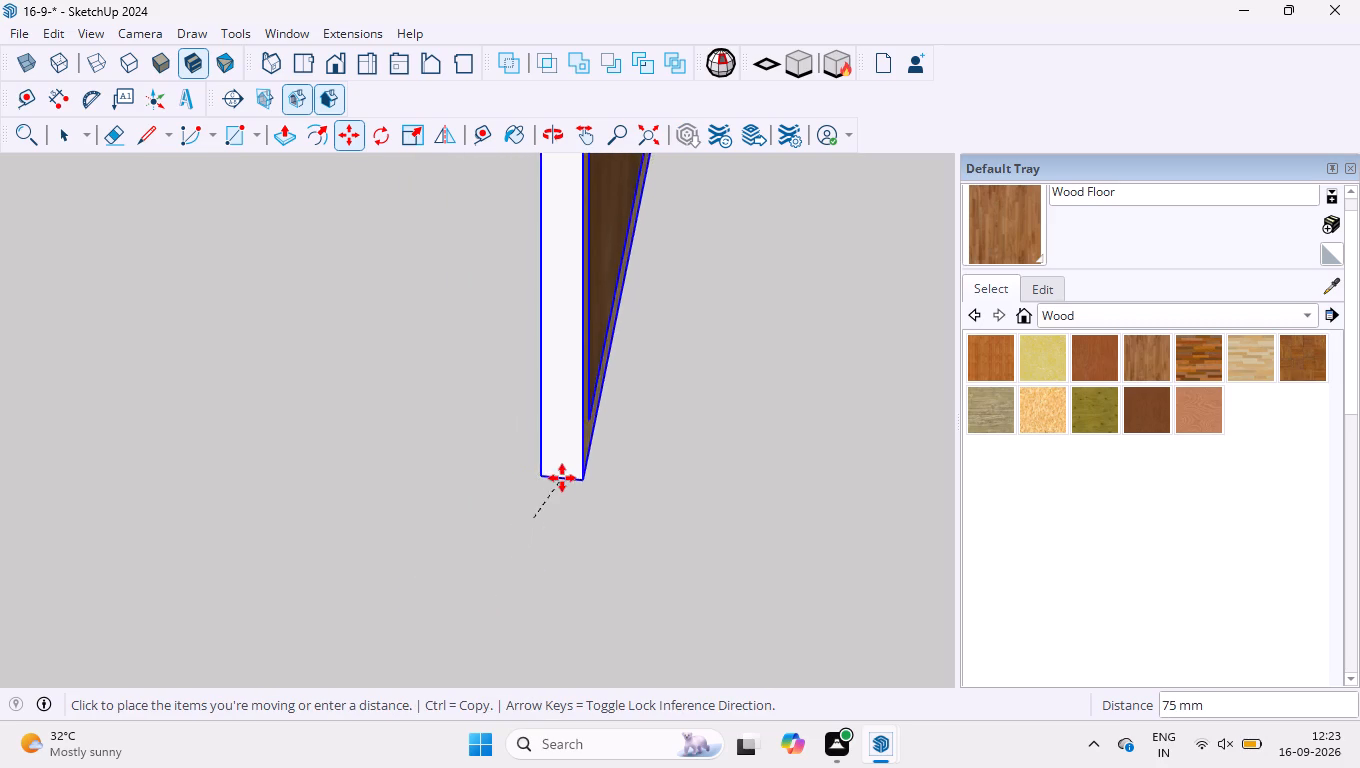
scroll(562, 478, "down", 20)
scroll(580, 529, "down", 4)
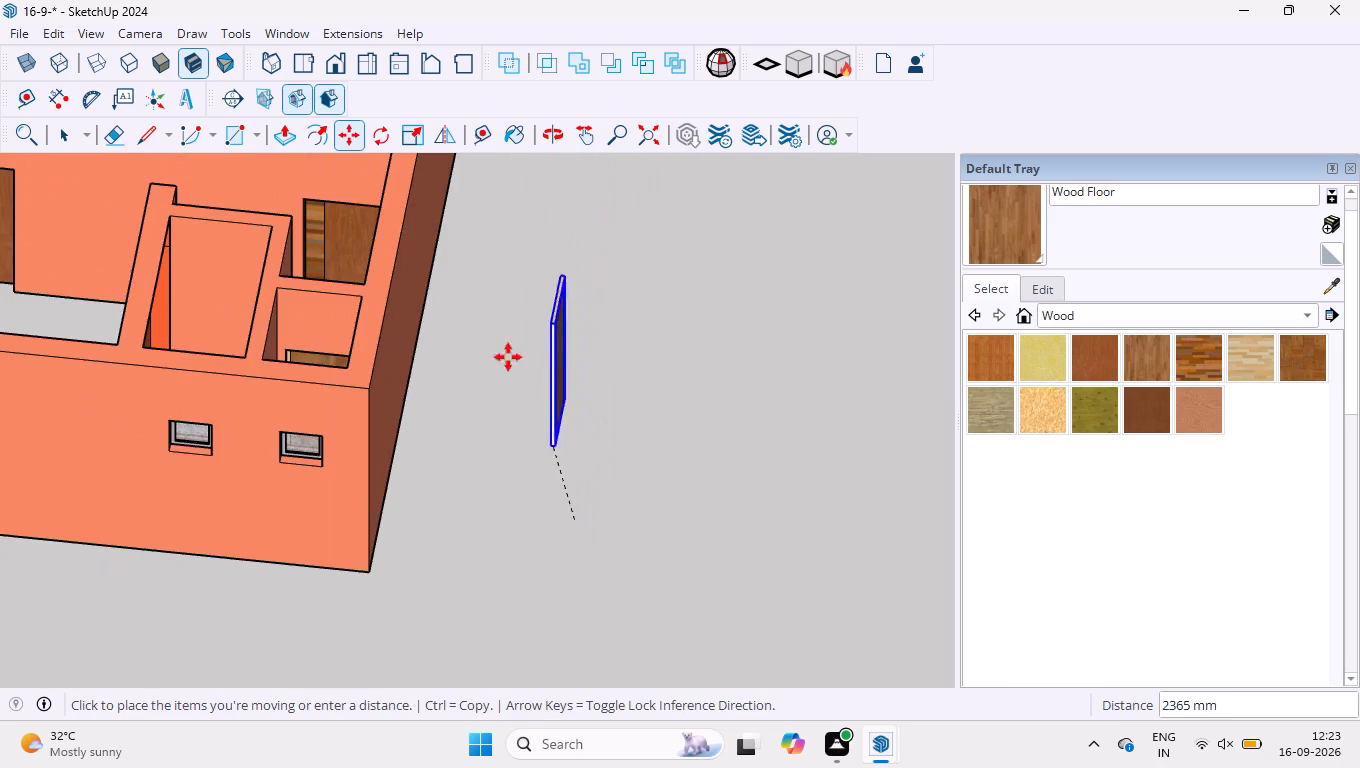
scroll(417, 254, "up", 6)
middle_click_drag(376, 247, 213, 345)
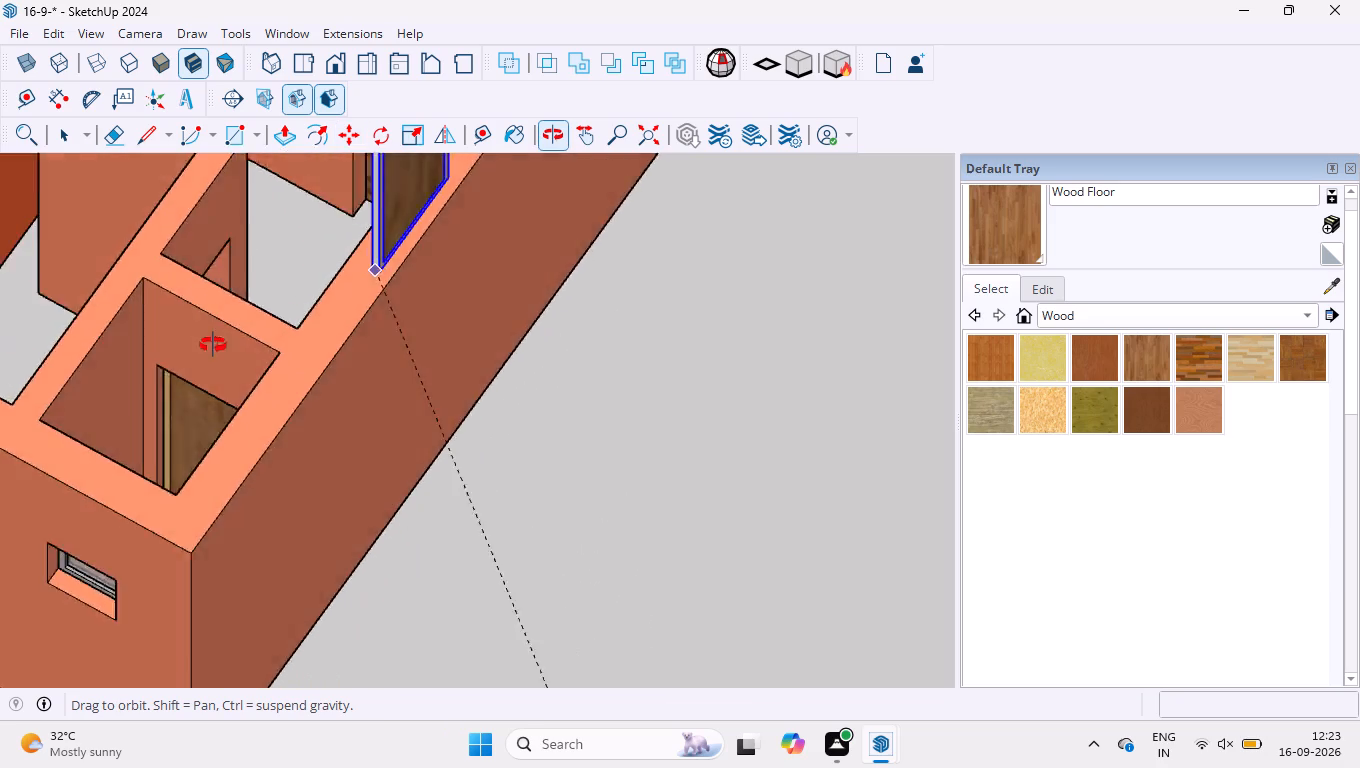
middle_click_drag(213, 345, 155, 350)
scroll(307, 232, "down", 11)
scroll(325, 209, "up", 2)
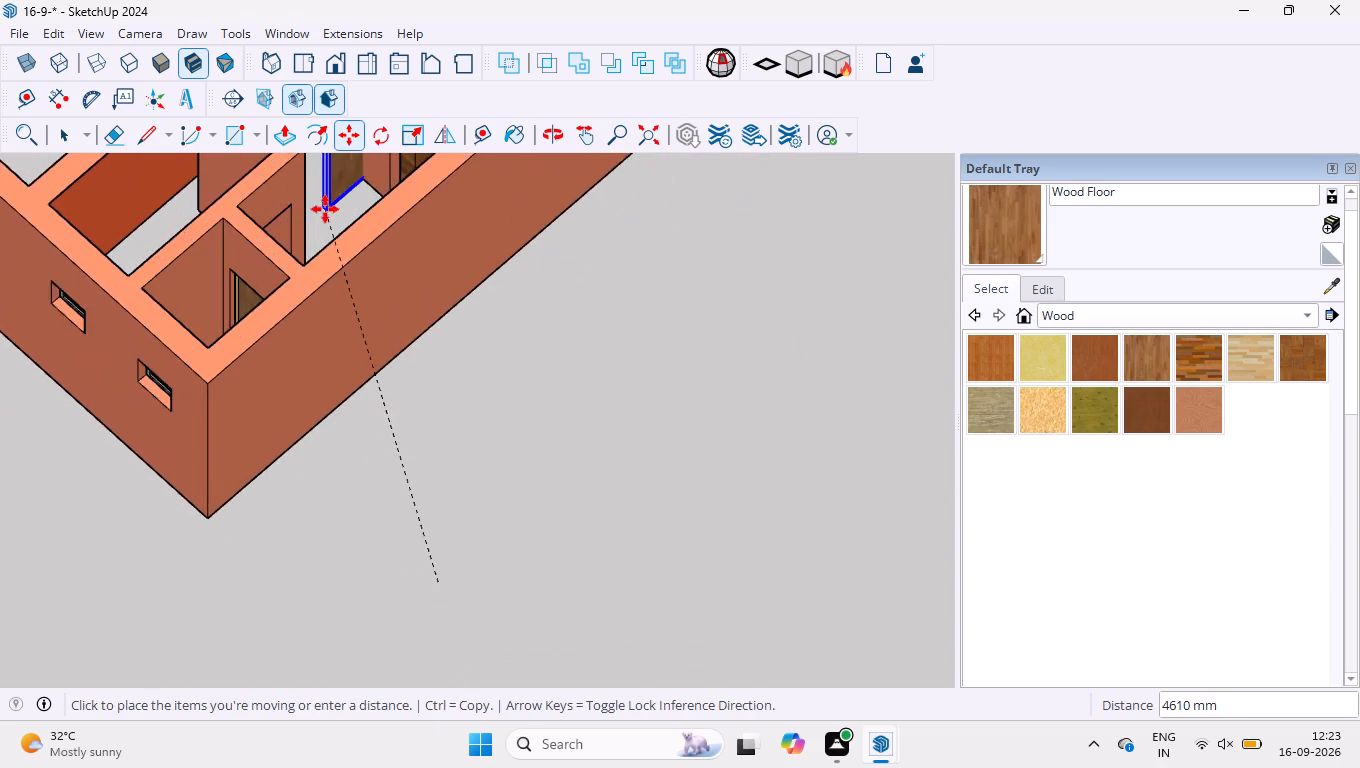
scroll(325, 209, "up", 16)
middle_click_drag(315, 216, 169, 313)
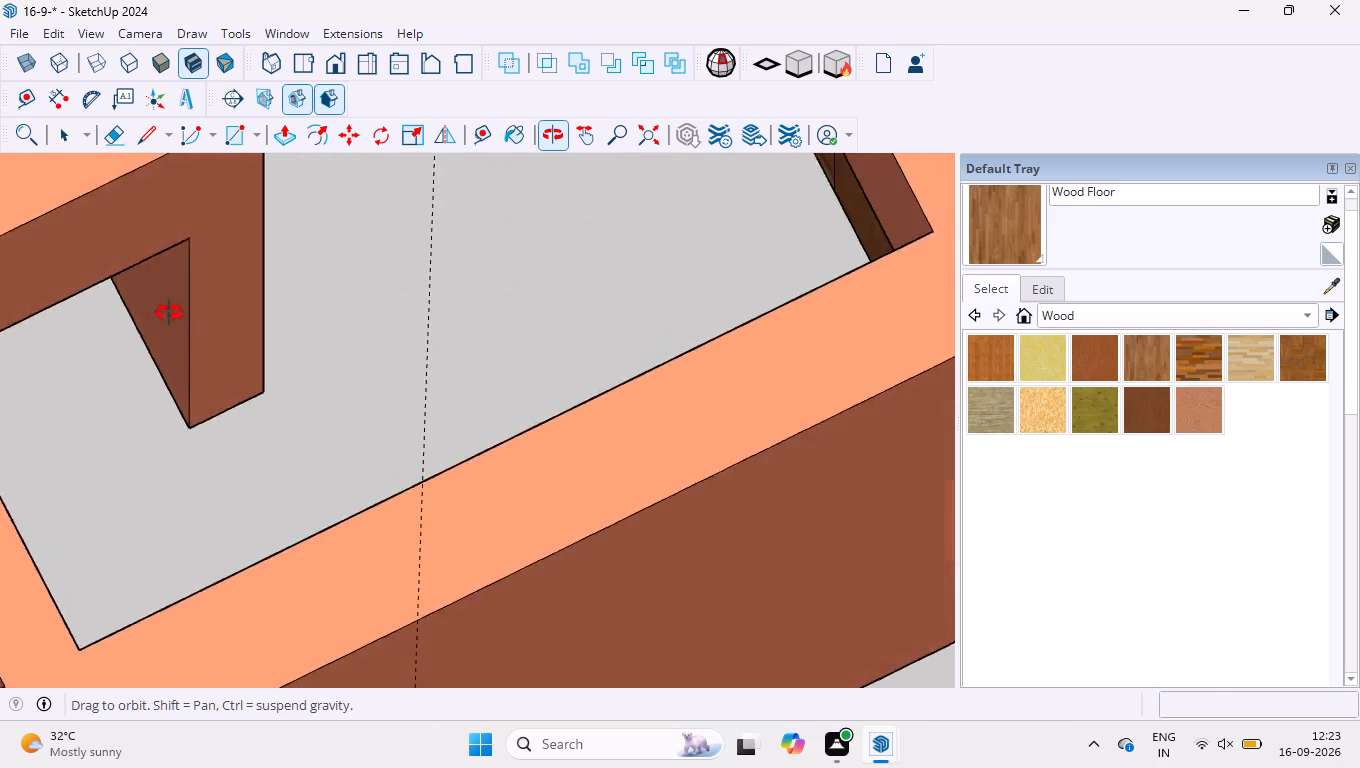
middle_click_drag(169, 313, 150, 317)
scroll(152, 340, "down", 9)
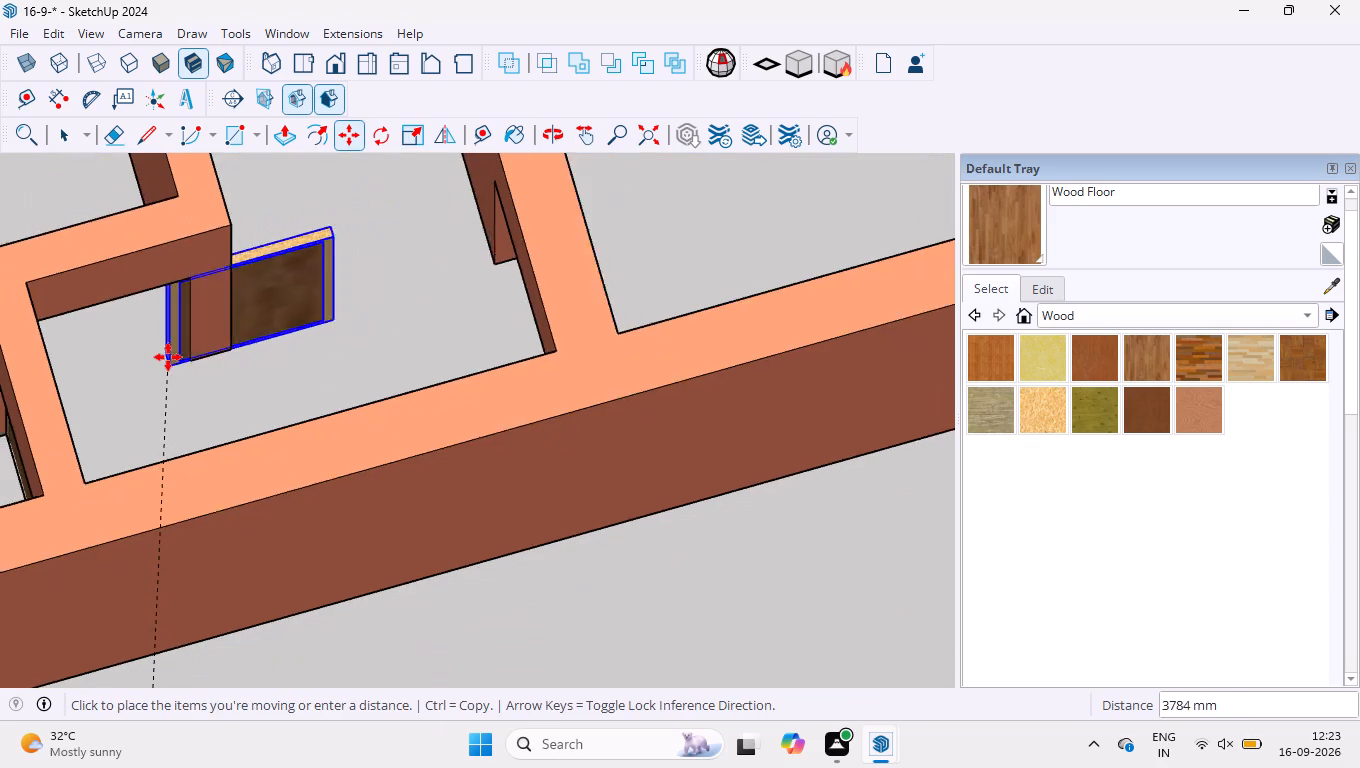
scroll(168, 357, "down", 3)
scroll(173, 351, "up", 4)
middle_click_drag(177, 351, 26, 362)
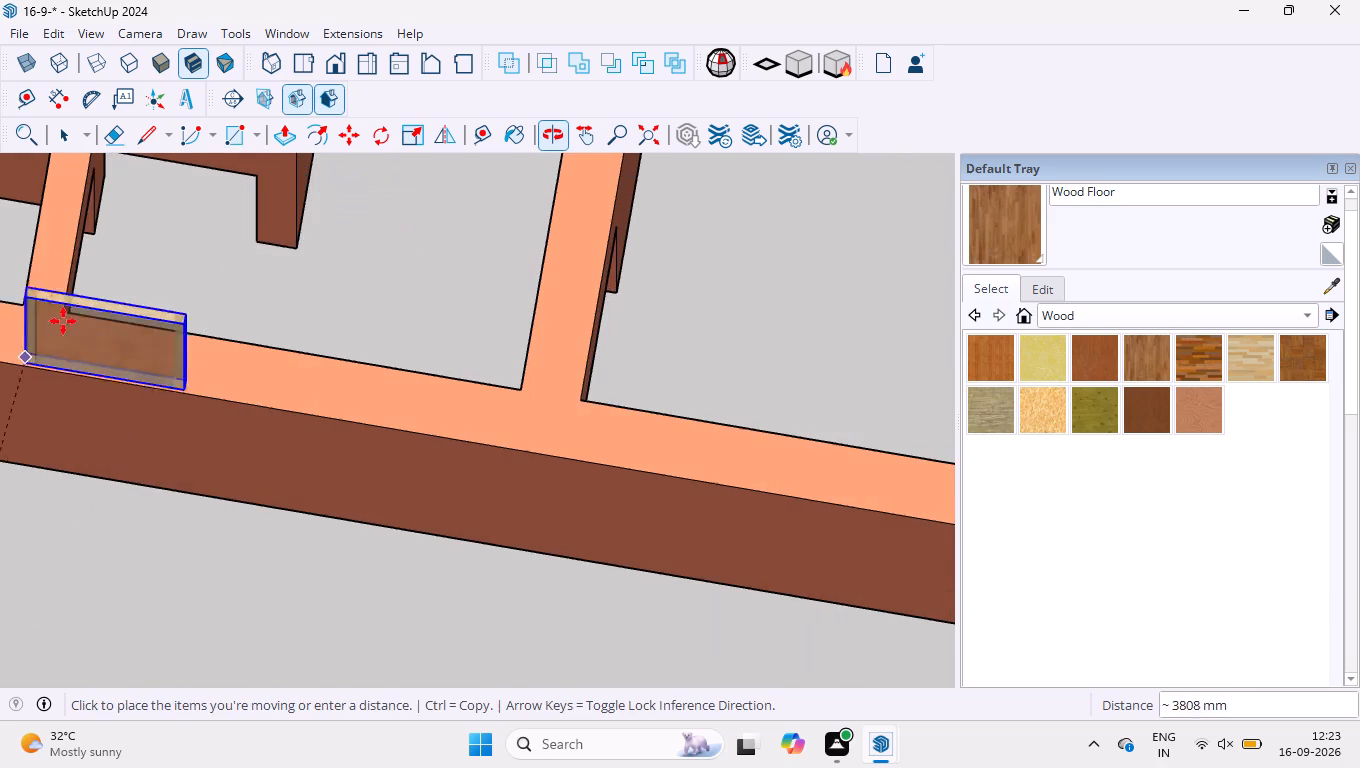
scroll(142, 236, "up", 8)
scroll(120, 257, "down", 9)
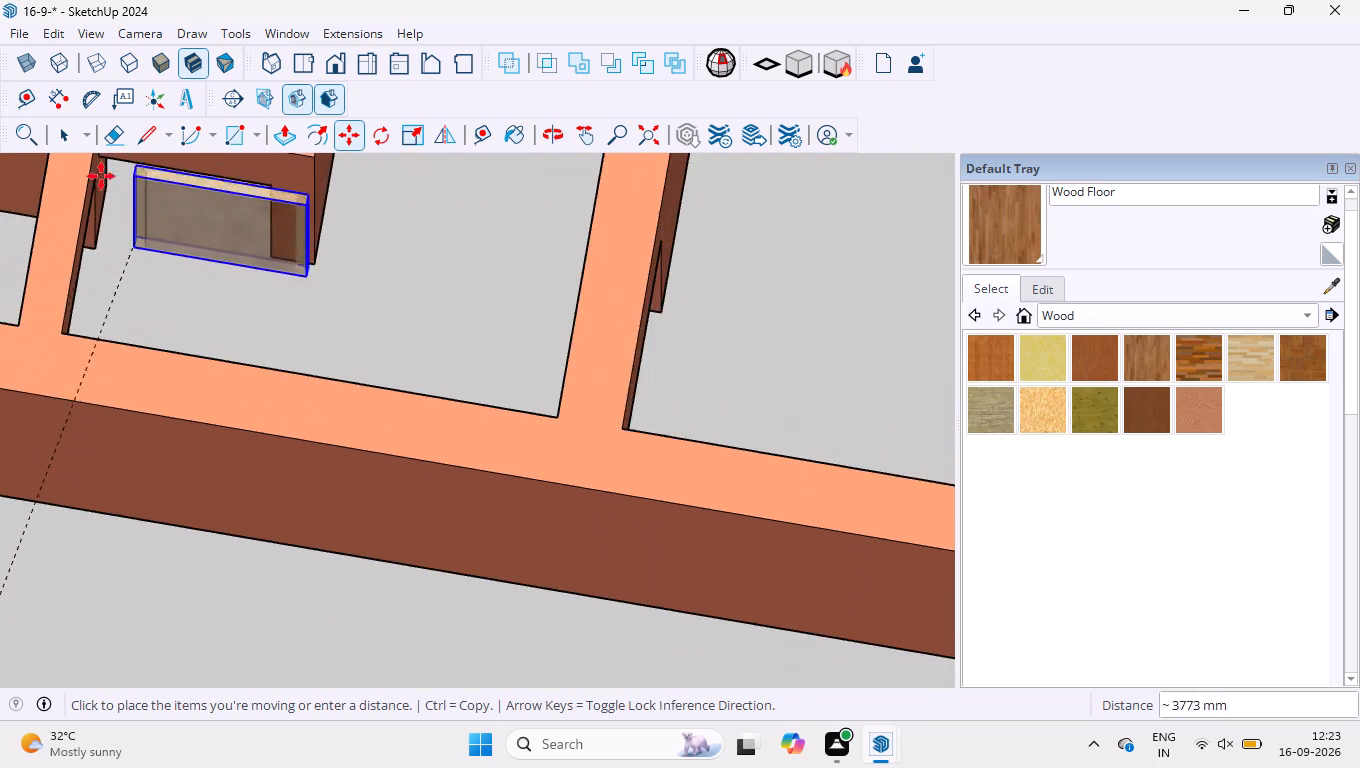
scroll(100, 175, "up", 9)
scroll(92, 197, "up", 15)
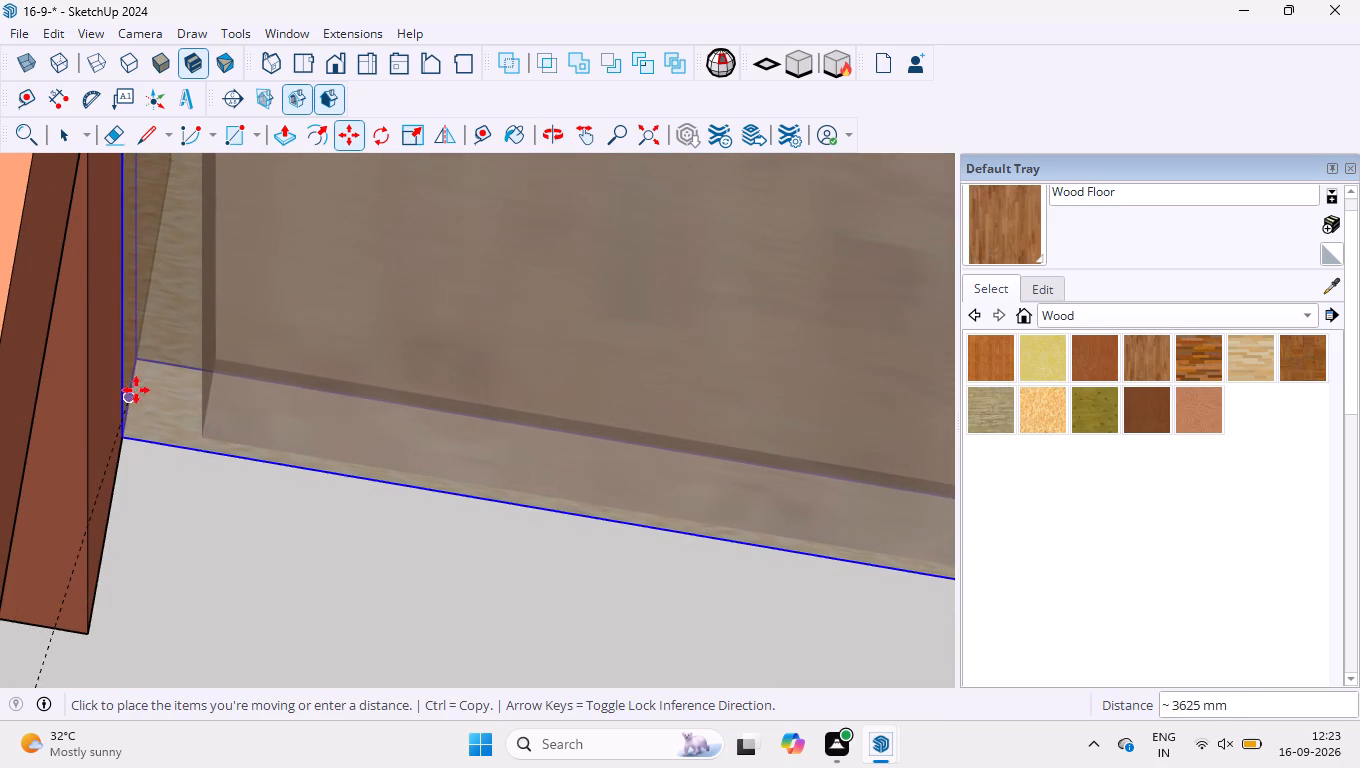
left_click(134, 396)
key("space")
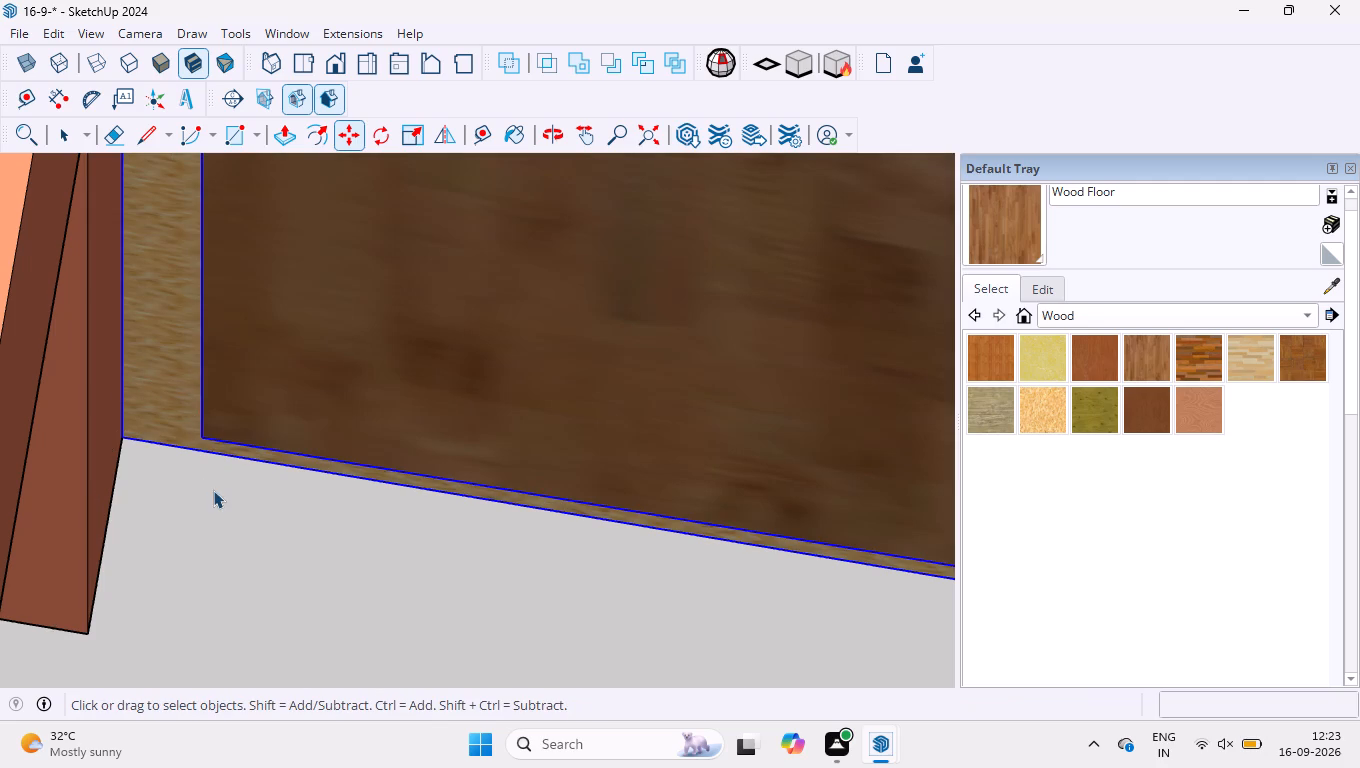
left_click(219, 507)
scroll(277, 360, "down", 19)
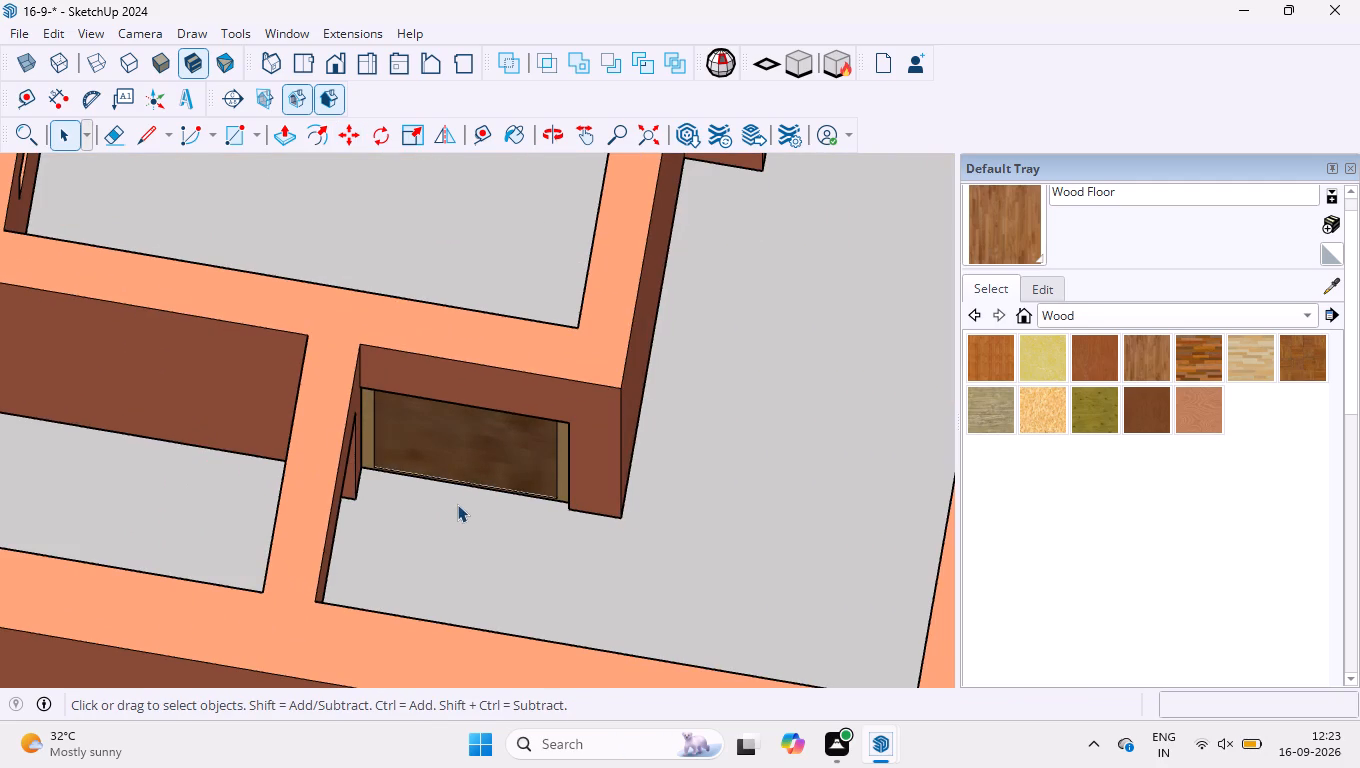
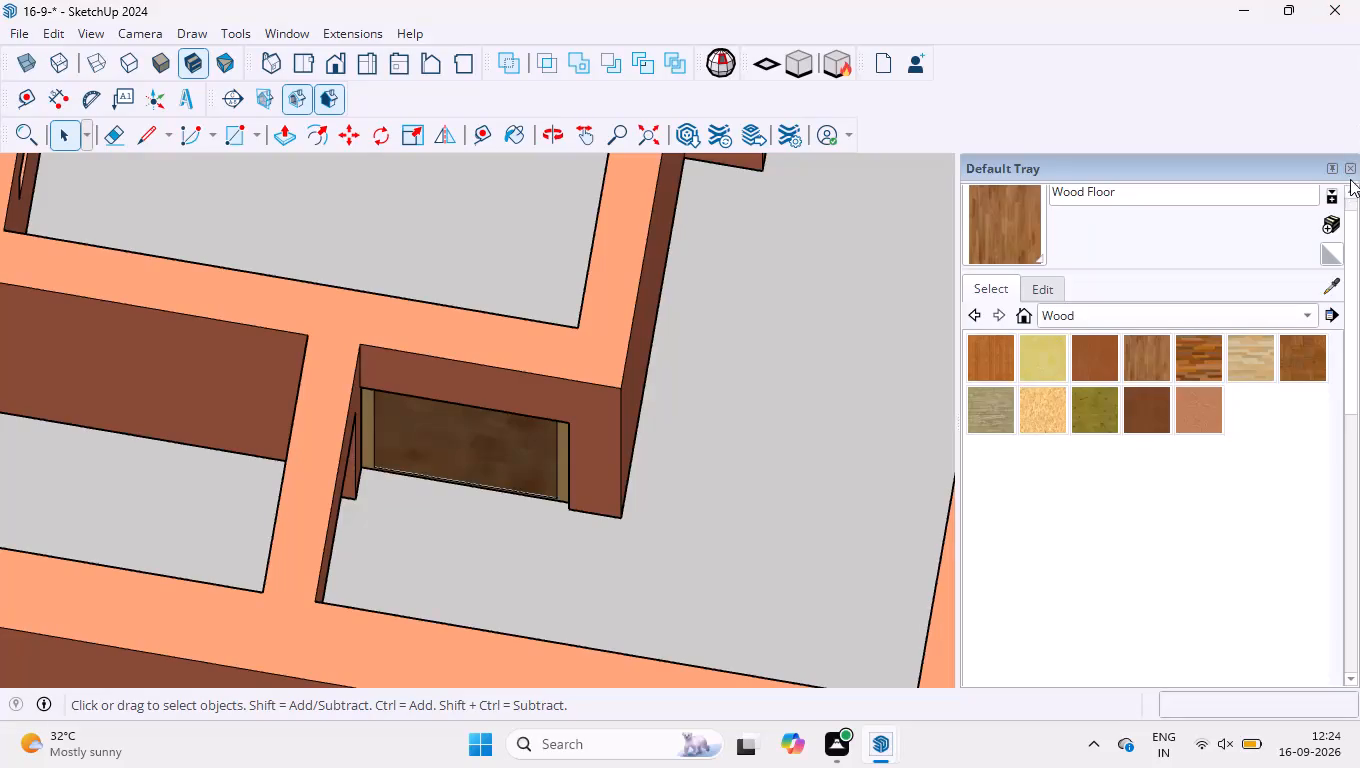
Close the Default Tray.
left_click(1350, 167)
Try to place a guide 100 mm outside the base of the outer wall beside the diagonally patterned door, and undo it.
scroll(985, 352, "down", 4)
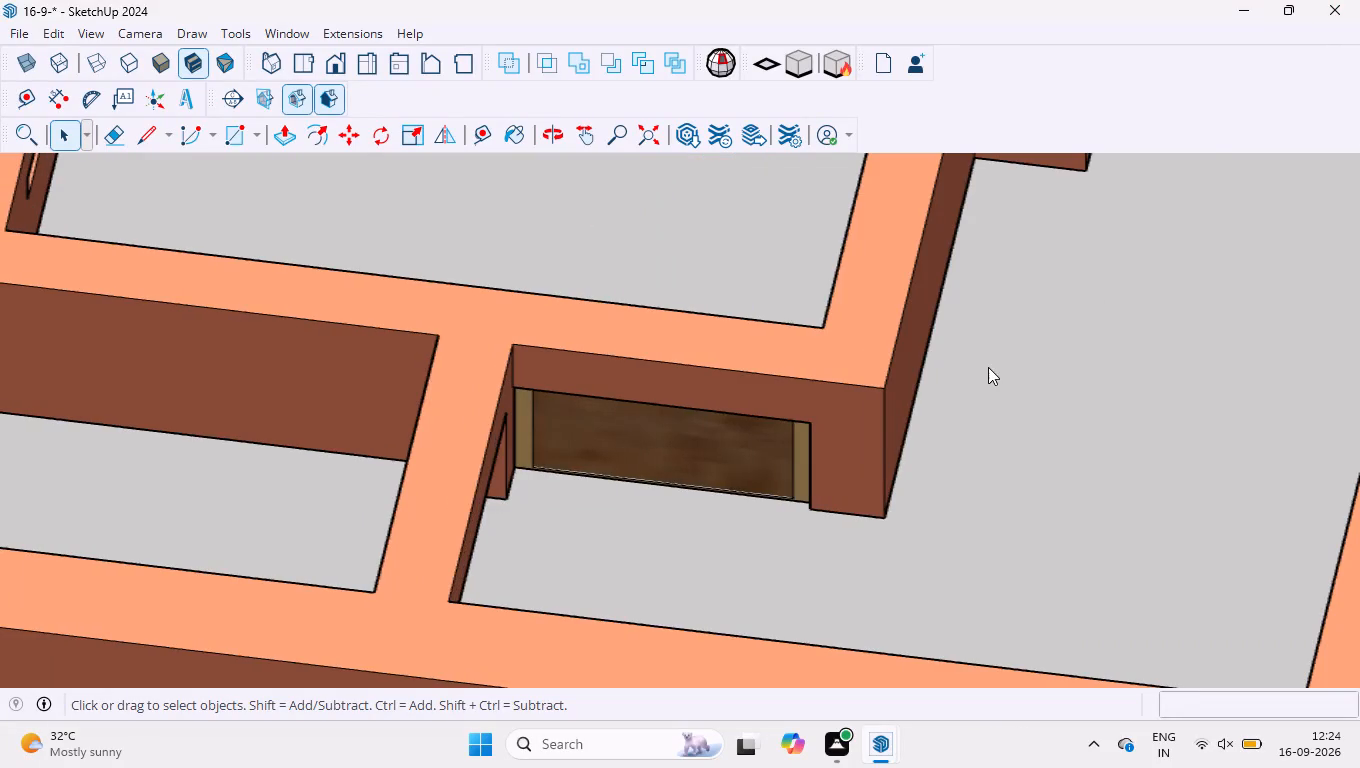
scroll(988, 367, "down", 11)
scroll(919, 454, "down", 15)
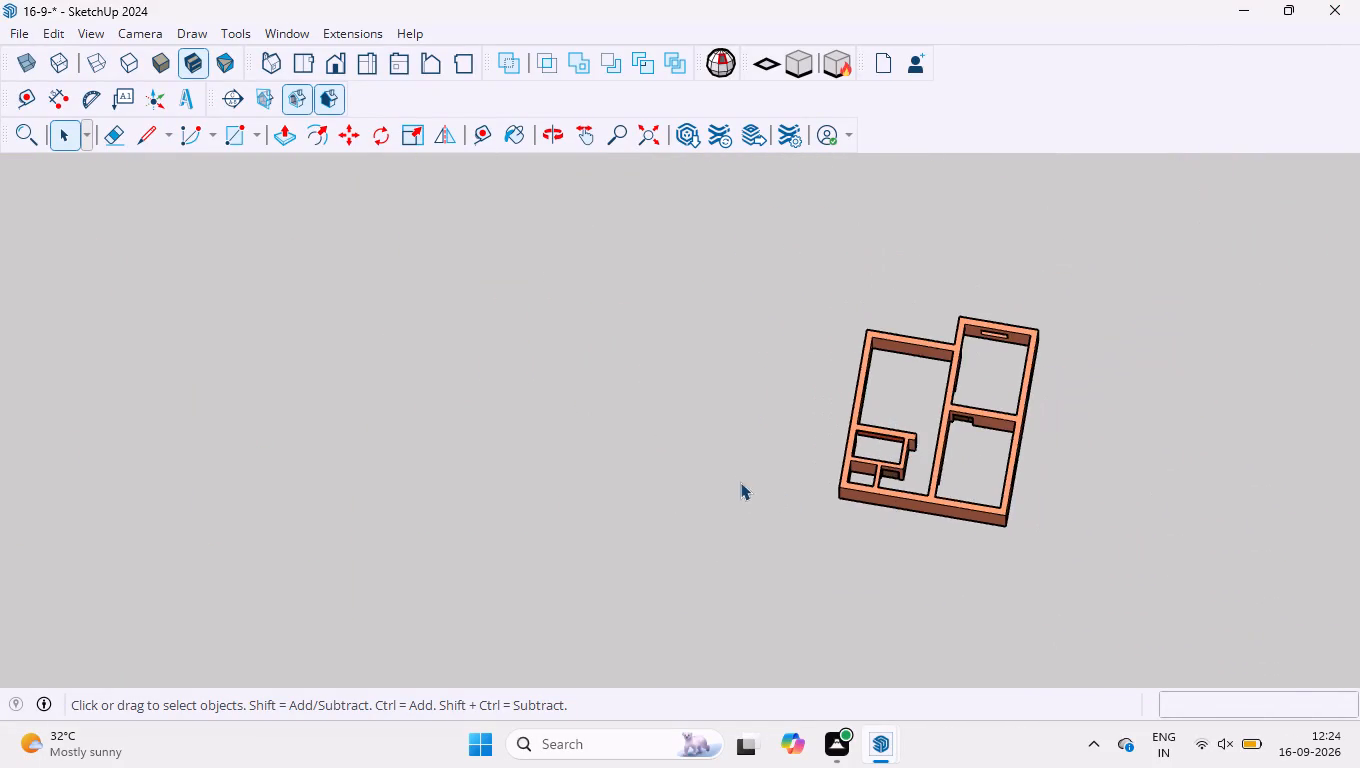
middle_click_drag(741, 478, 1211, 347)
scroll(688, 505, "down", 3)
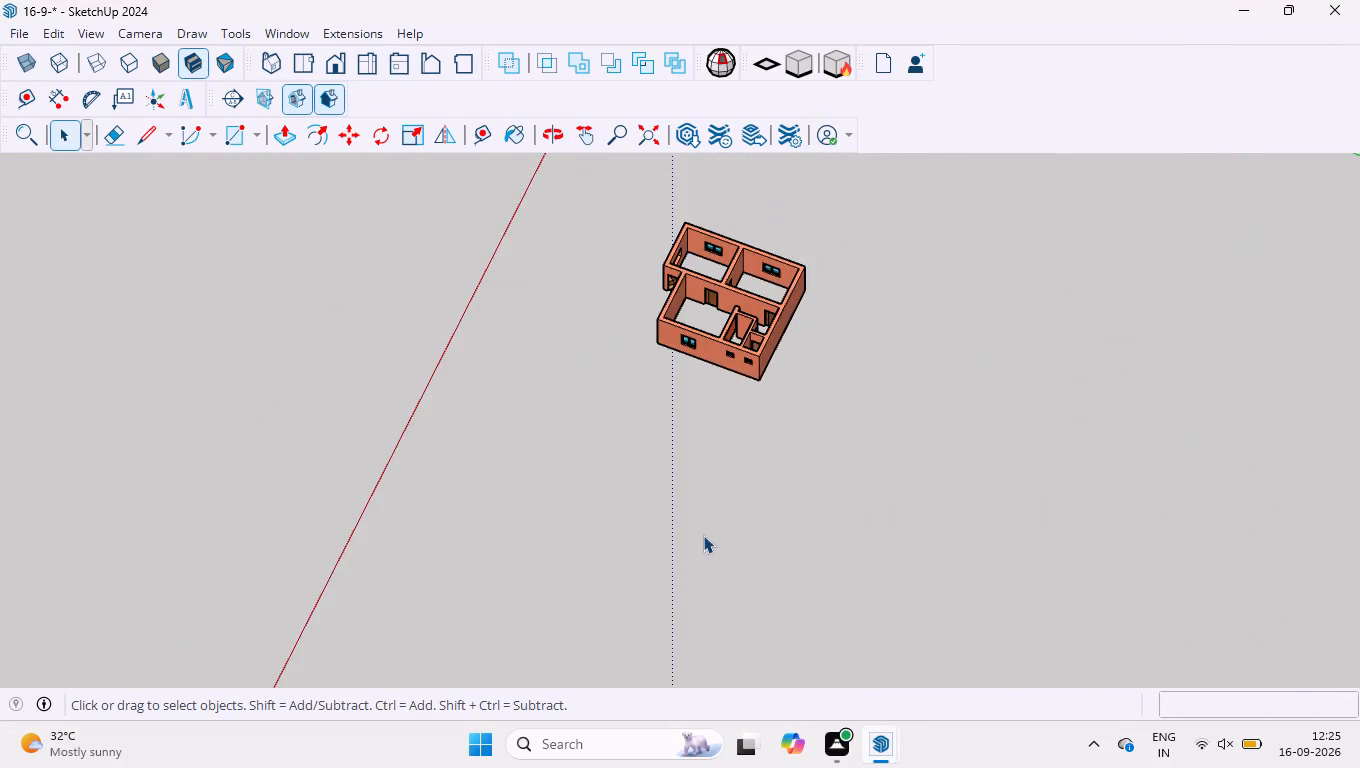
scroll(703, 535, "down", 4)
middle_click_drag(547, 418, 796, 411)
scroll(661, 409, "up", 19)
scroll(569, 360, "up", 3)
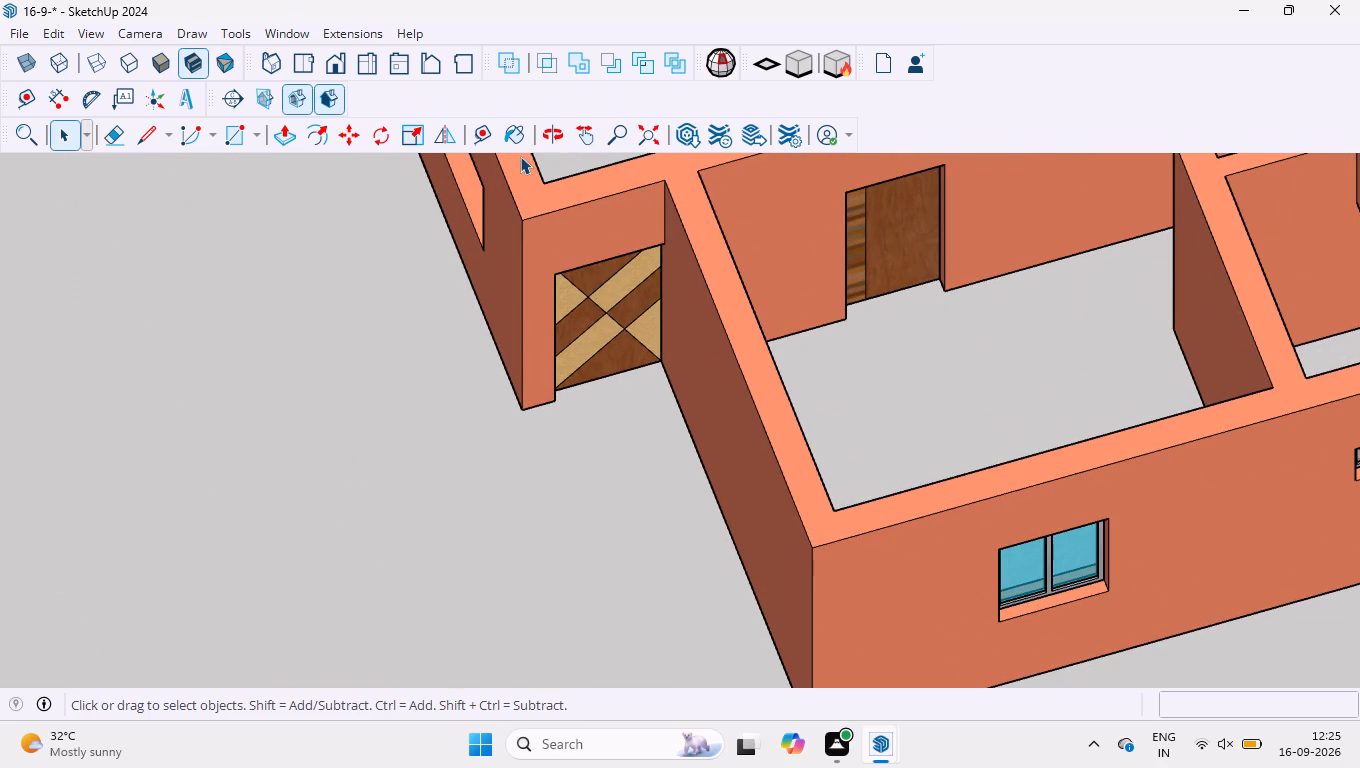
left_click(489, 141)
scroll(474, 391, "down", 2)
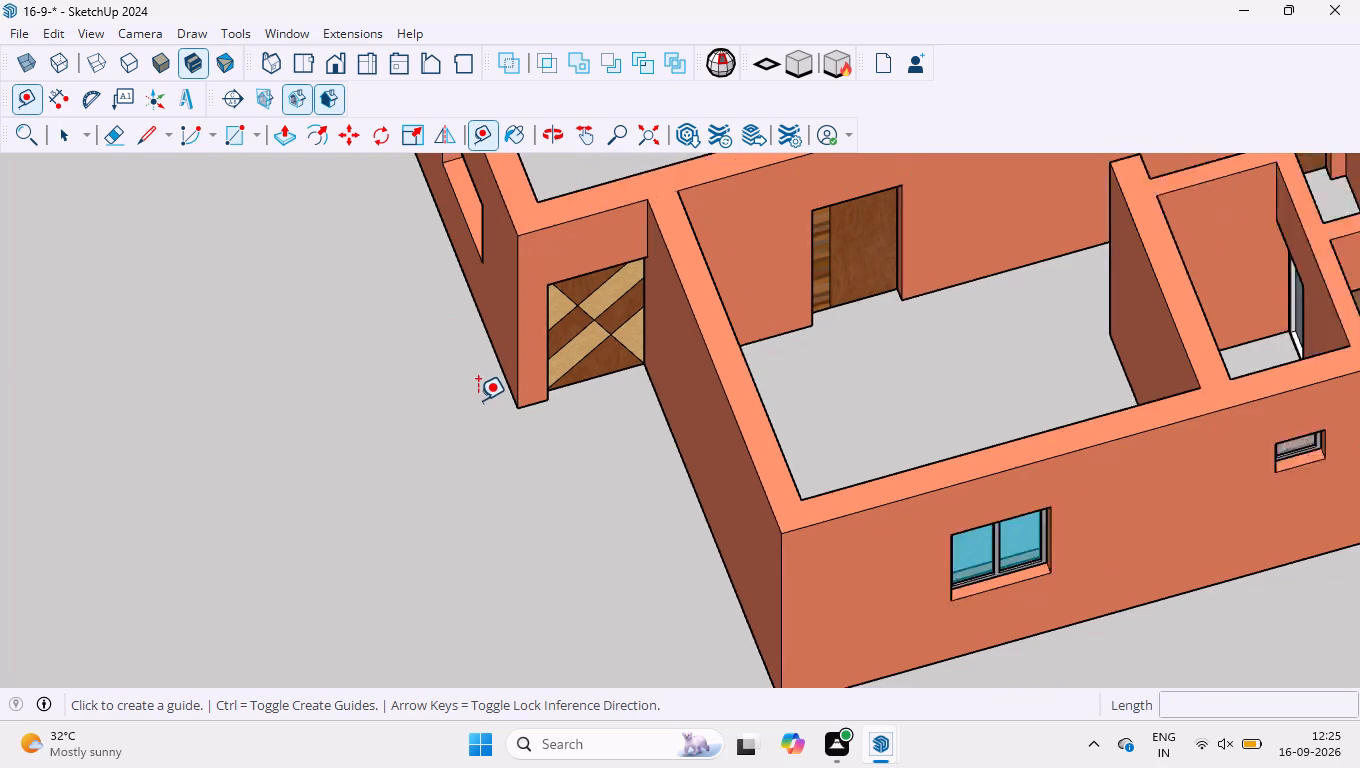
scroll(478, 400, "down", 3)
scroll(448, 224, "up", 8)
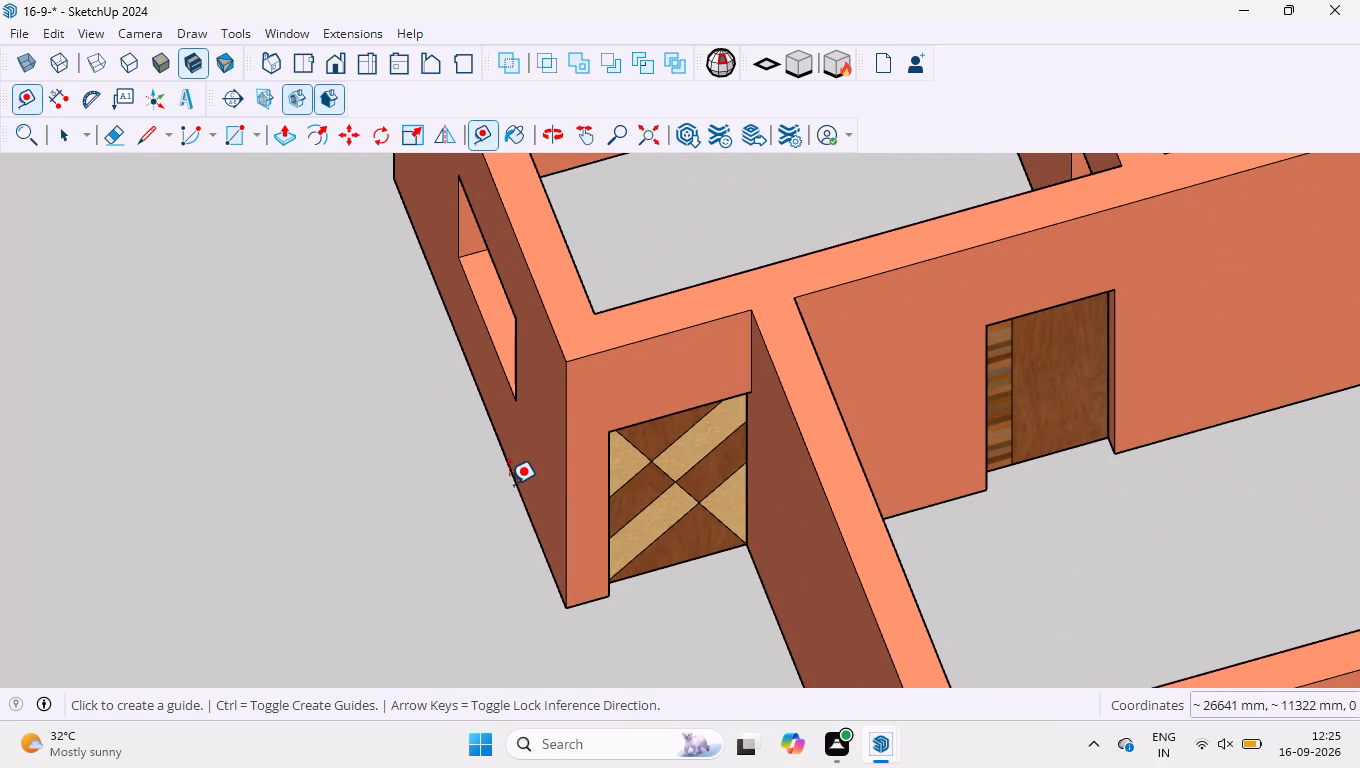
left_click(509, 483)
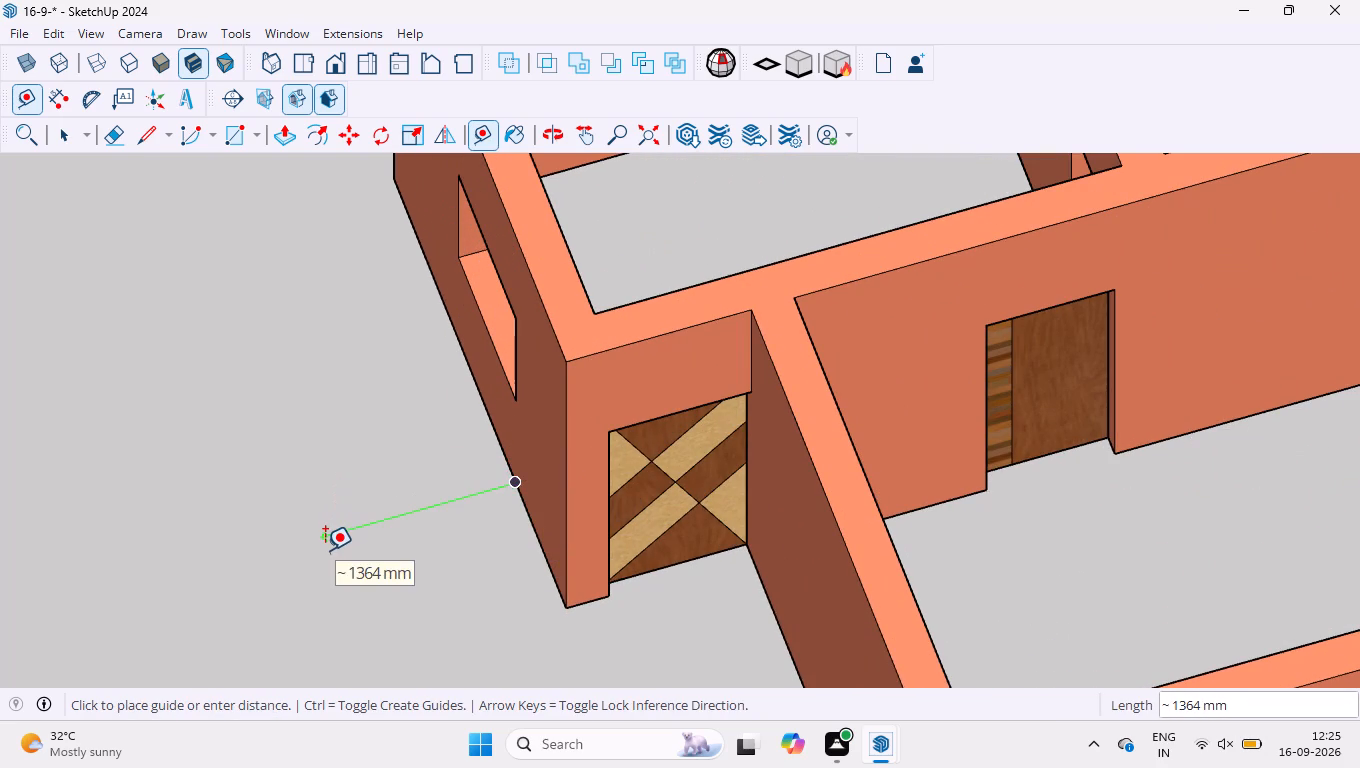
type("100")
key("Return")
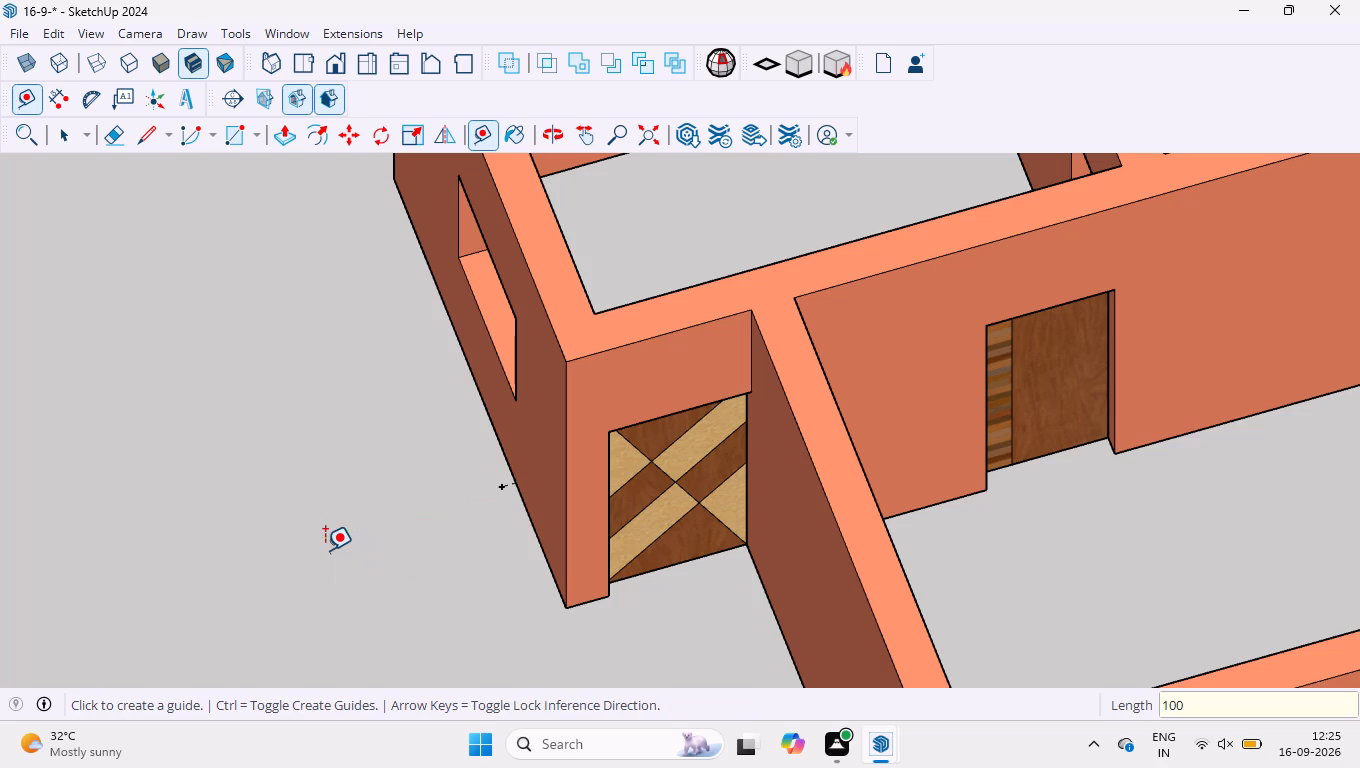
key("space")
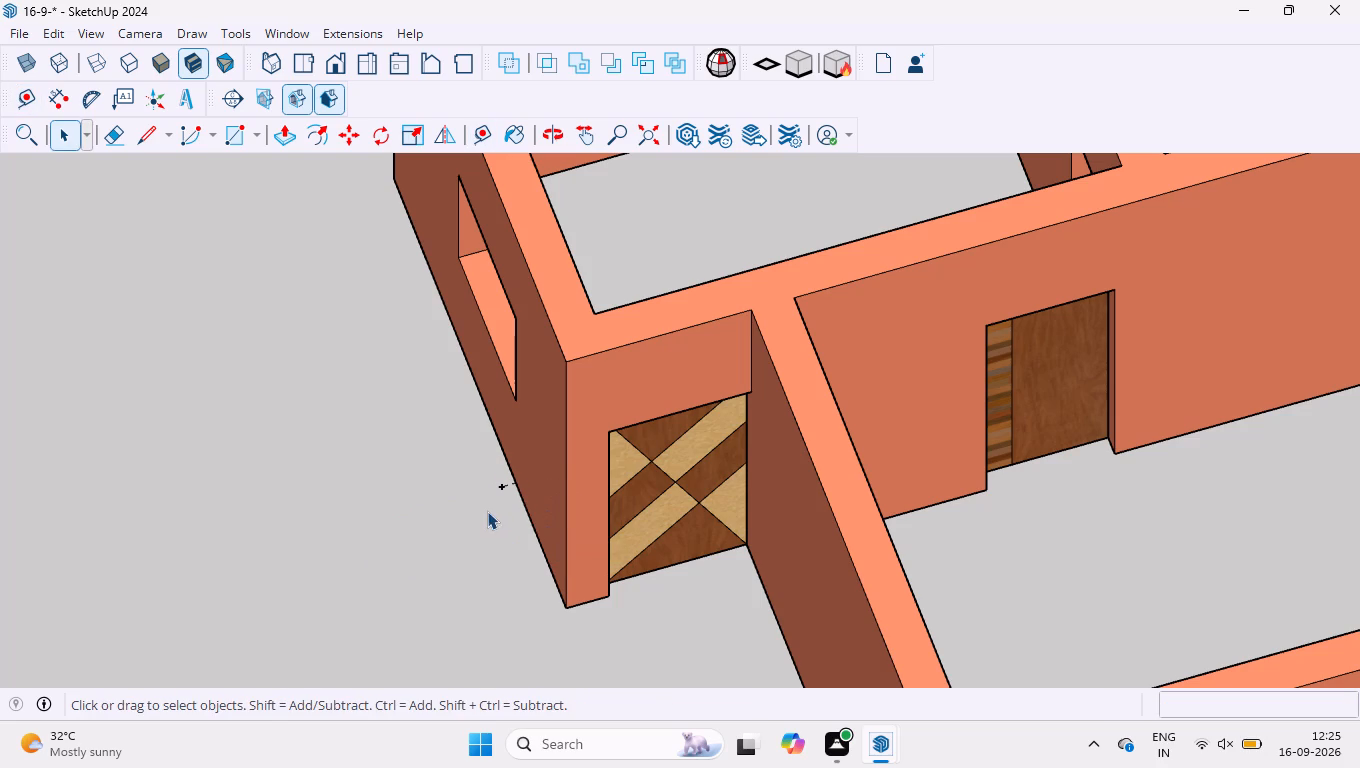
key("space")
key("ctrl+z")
Place a guide line parallel to and 100 mm outside the bottom edge of the outer wall with the empty window opening.
middle_click_drag(629, 624, 631, 484)
scroll(631, 483, "down", 5)
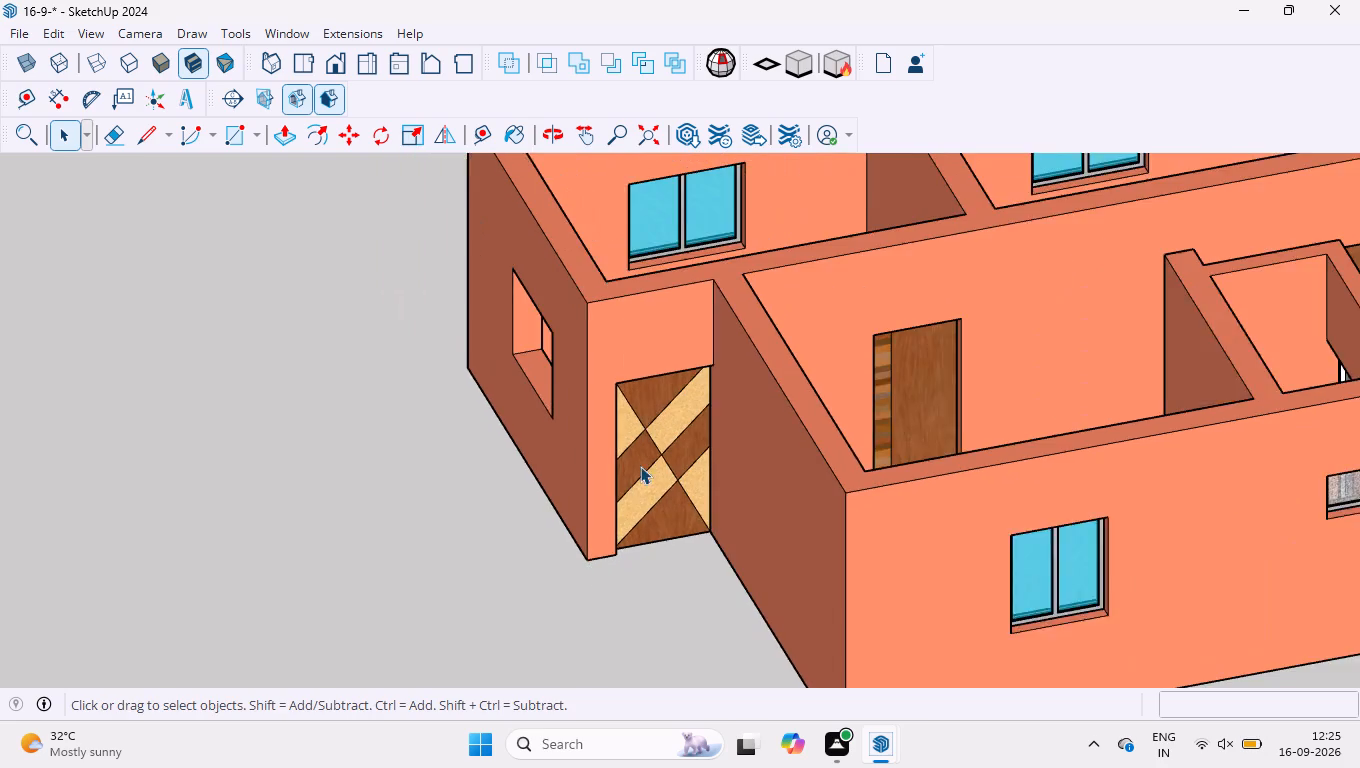
scroll(518, 353, "up", 3)
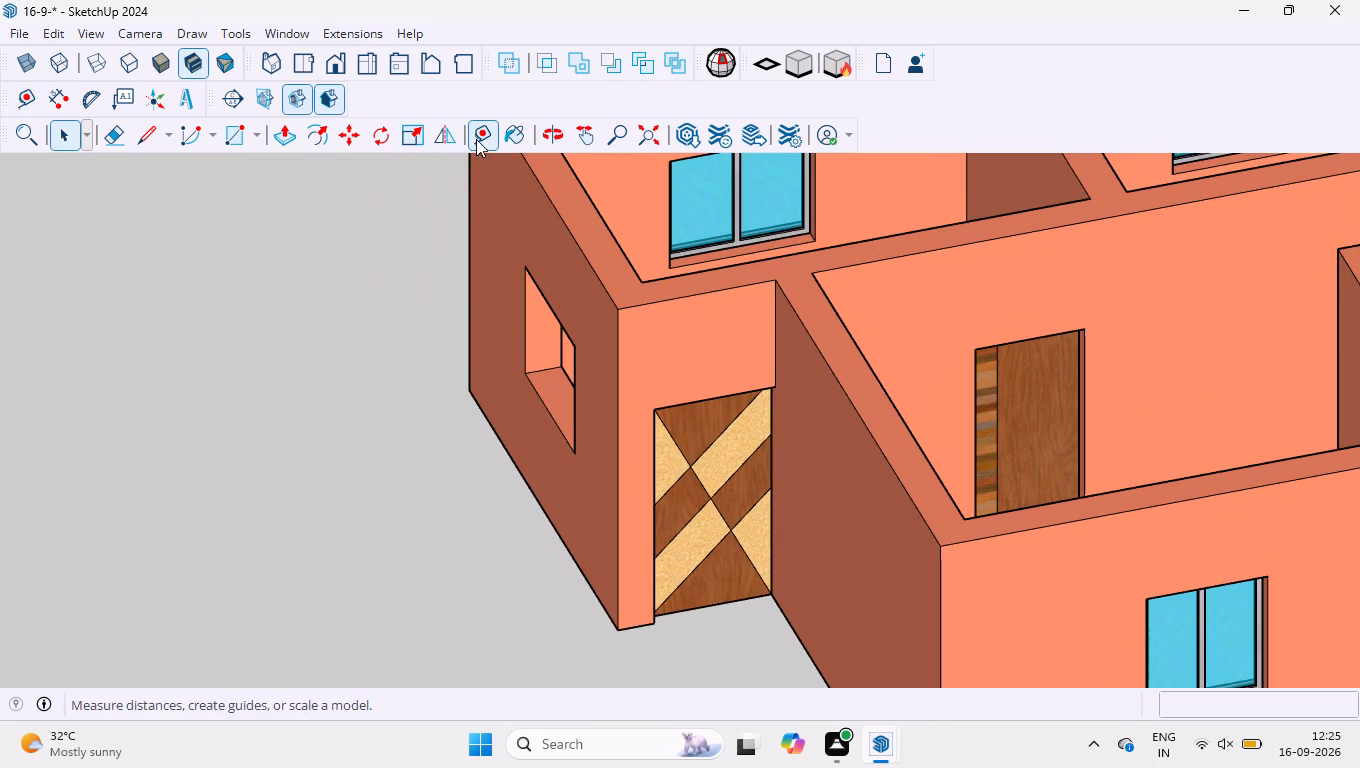
left_click(476, 139)
left_click(493, 437)
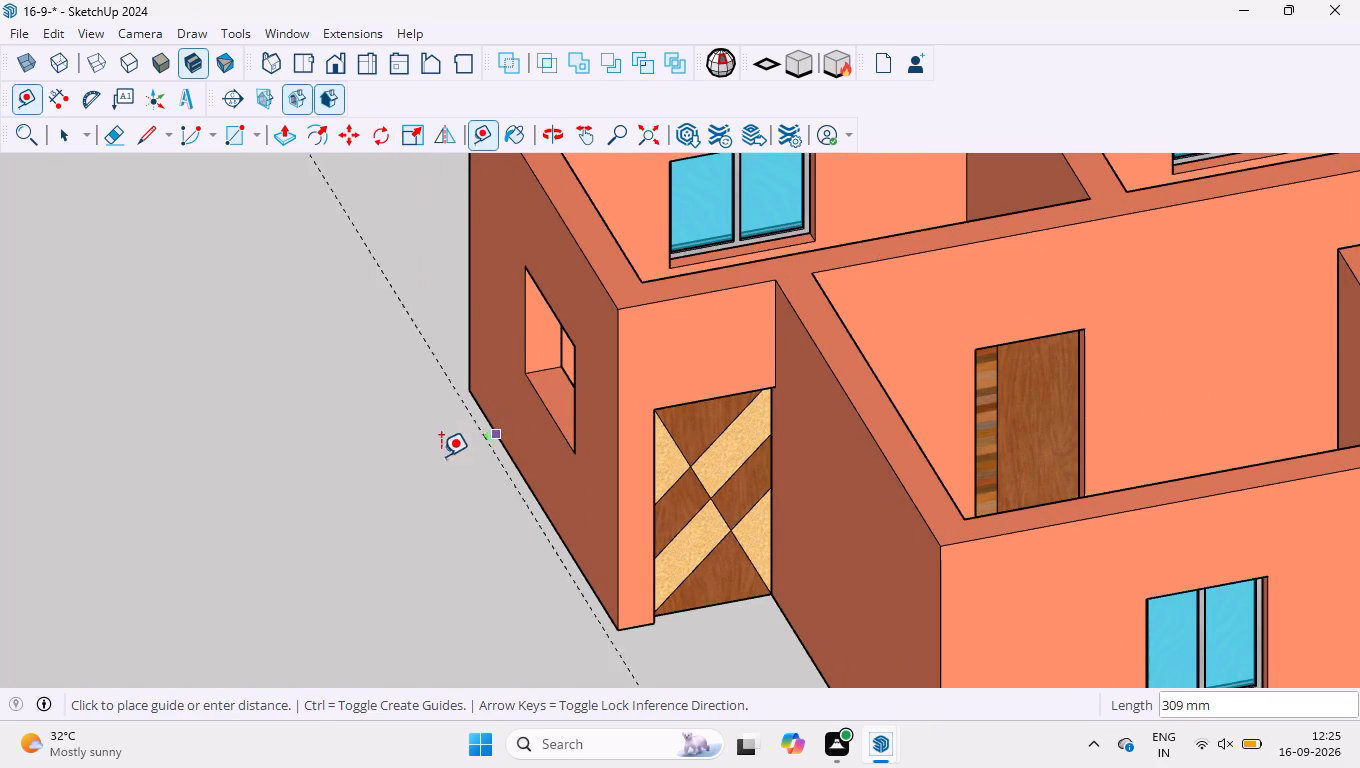
type("100")
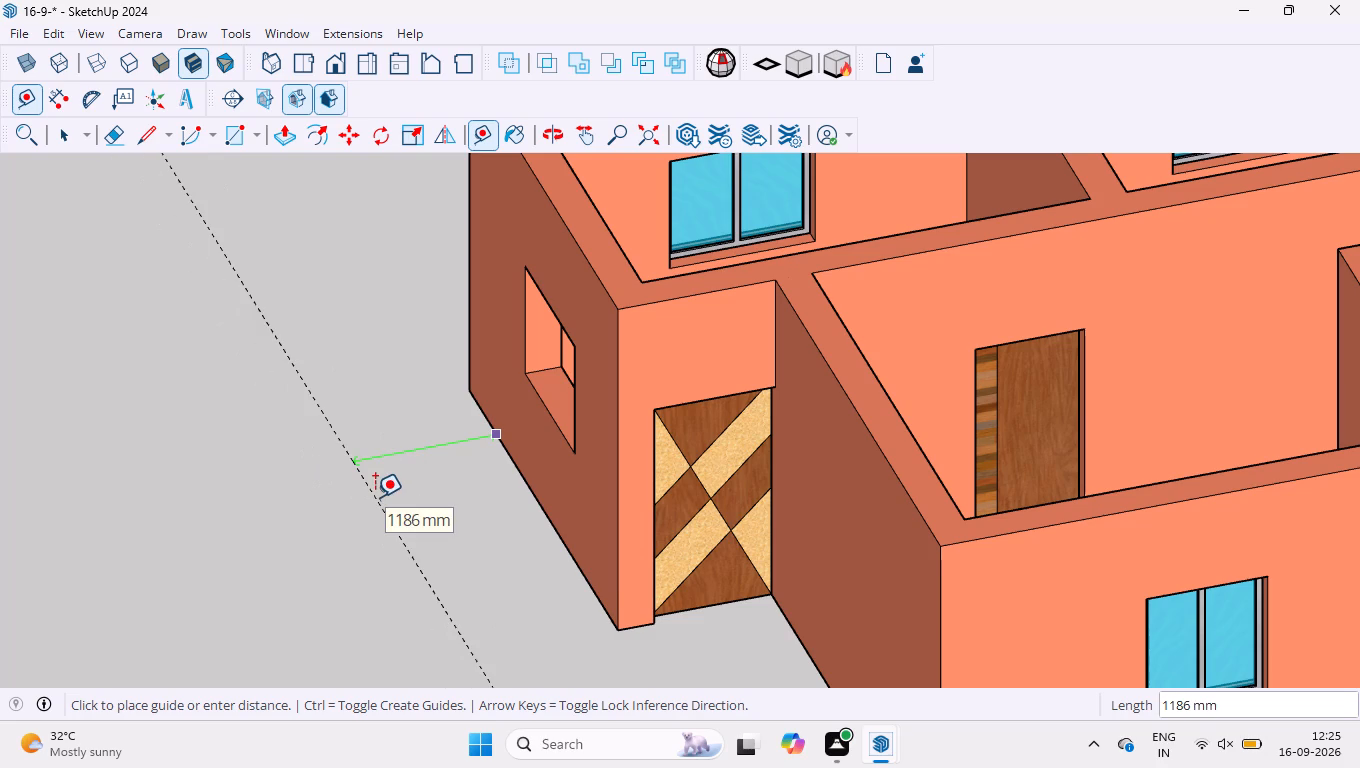
type("100")
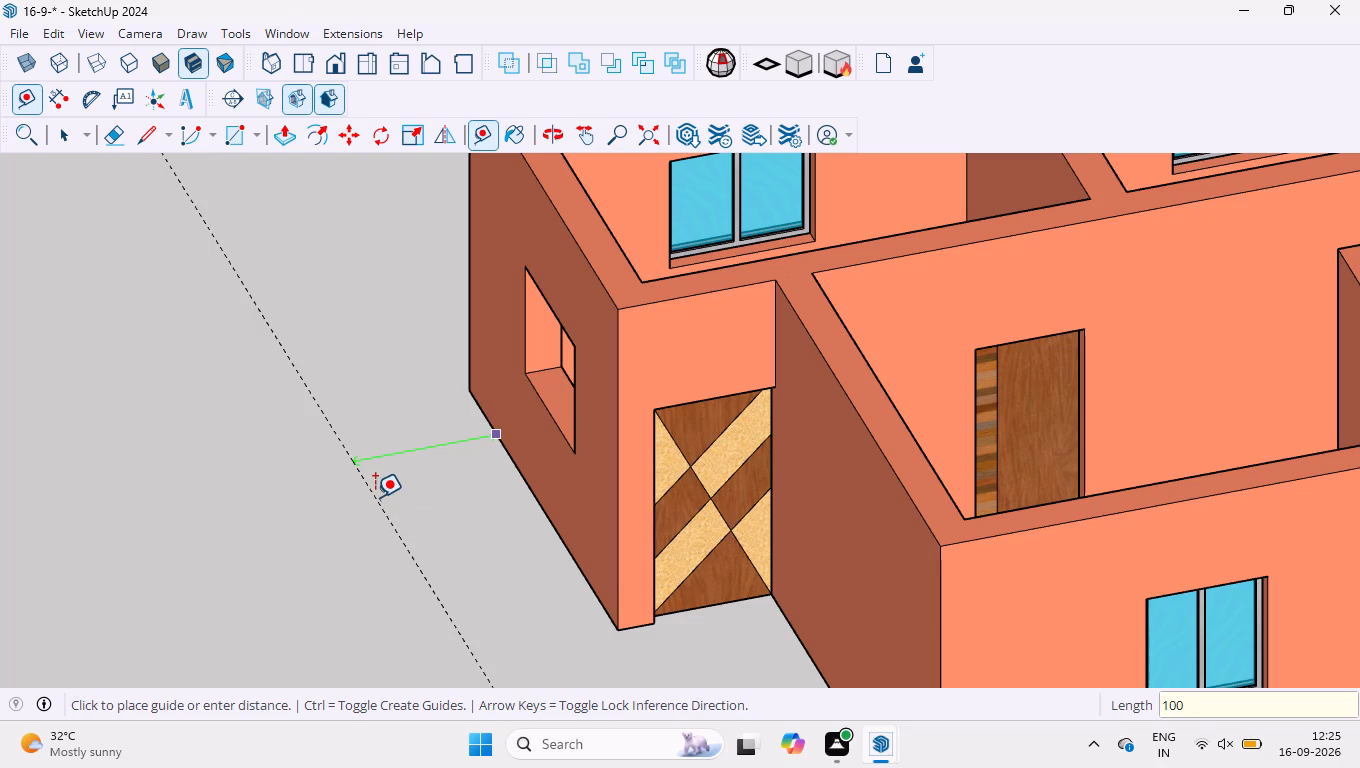
key("Return")
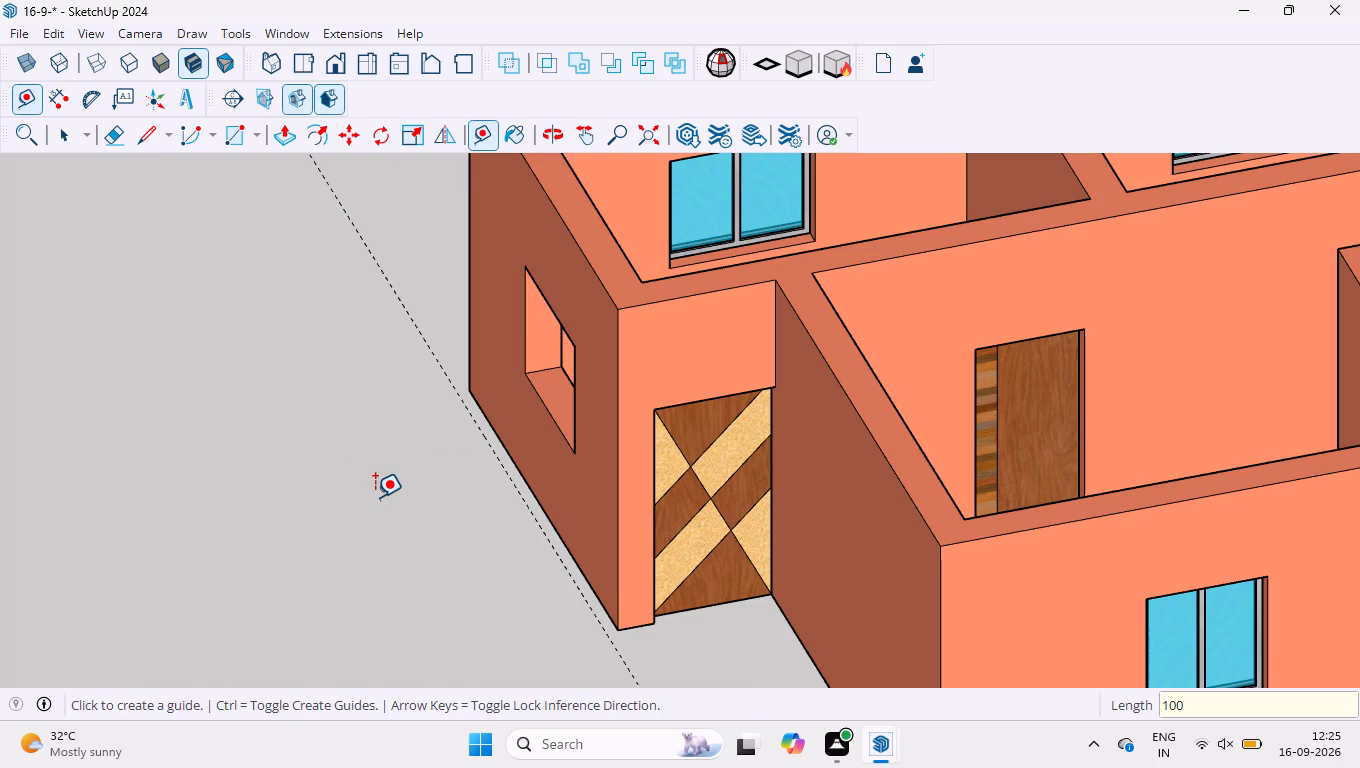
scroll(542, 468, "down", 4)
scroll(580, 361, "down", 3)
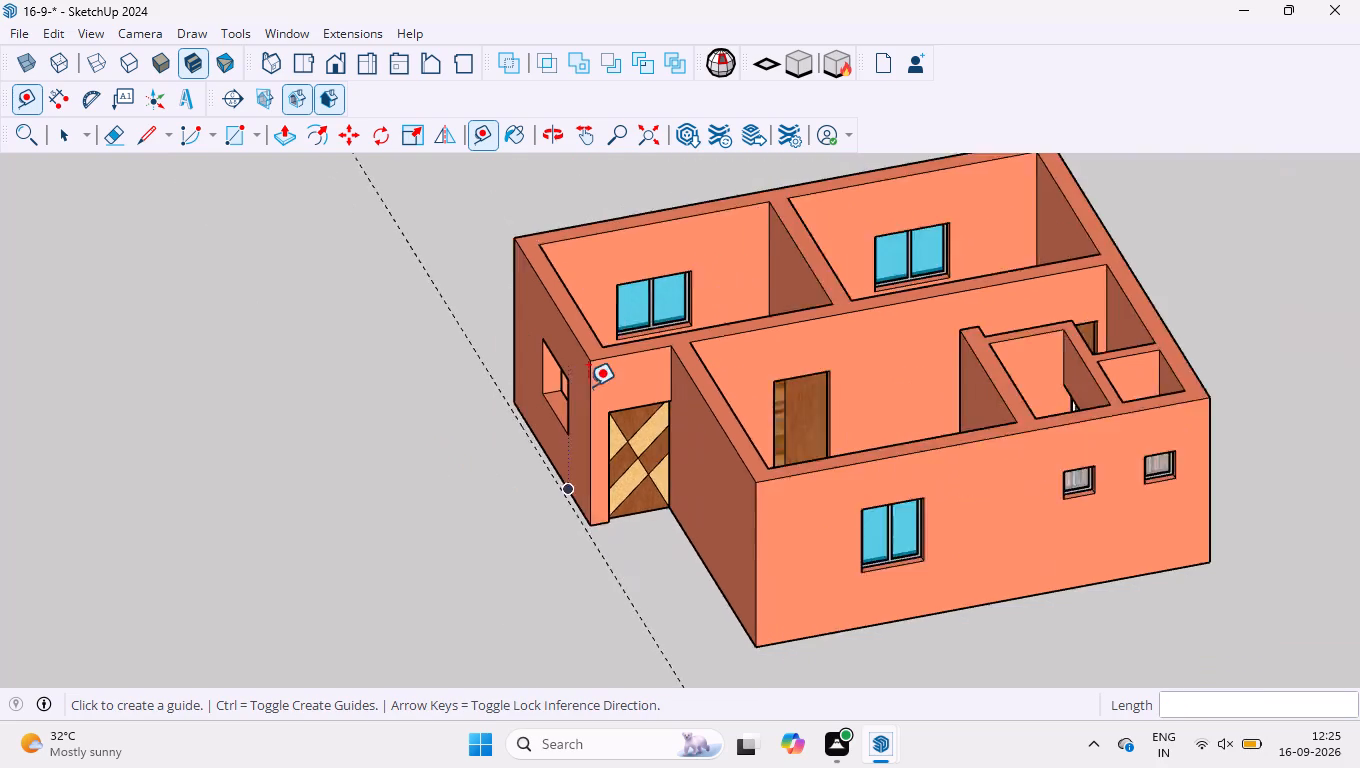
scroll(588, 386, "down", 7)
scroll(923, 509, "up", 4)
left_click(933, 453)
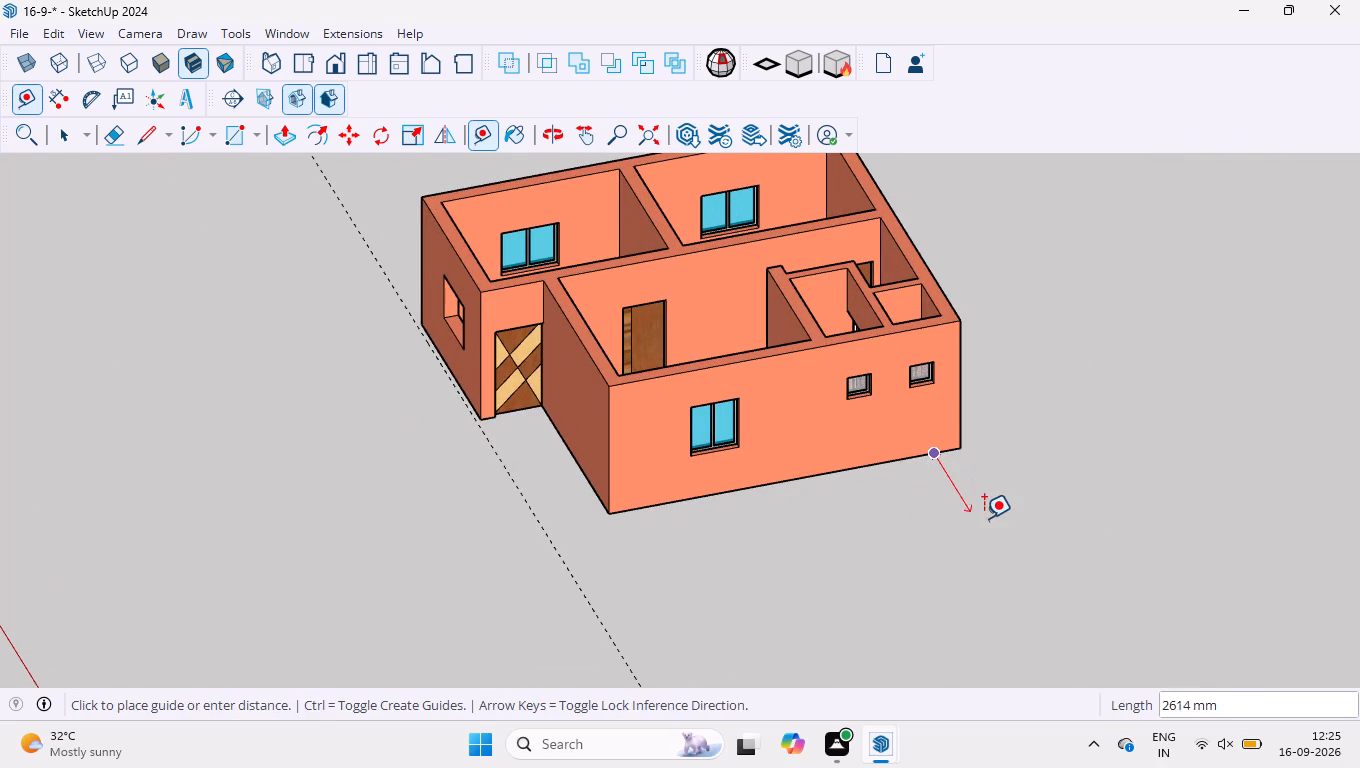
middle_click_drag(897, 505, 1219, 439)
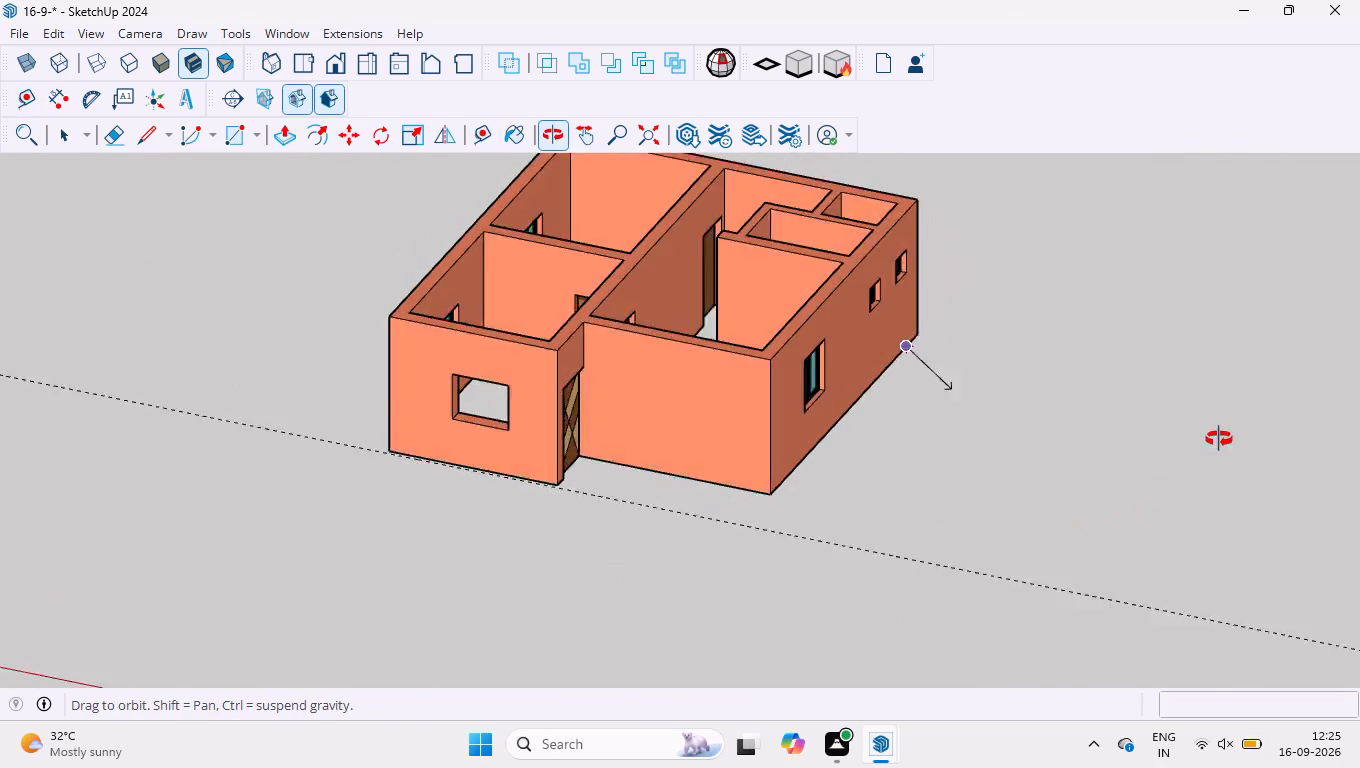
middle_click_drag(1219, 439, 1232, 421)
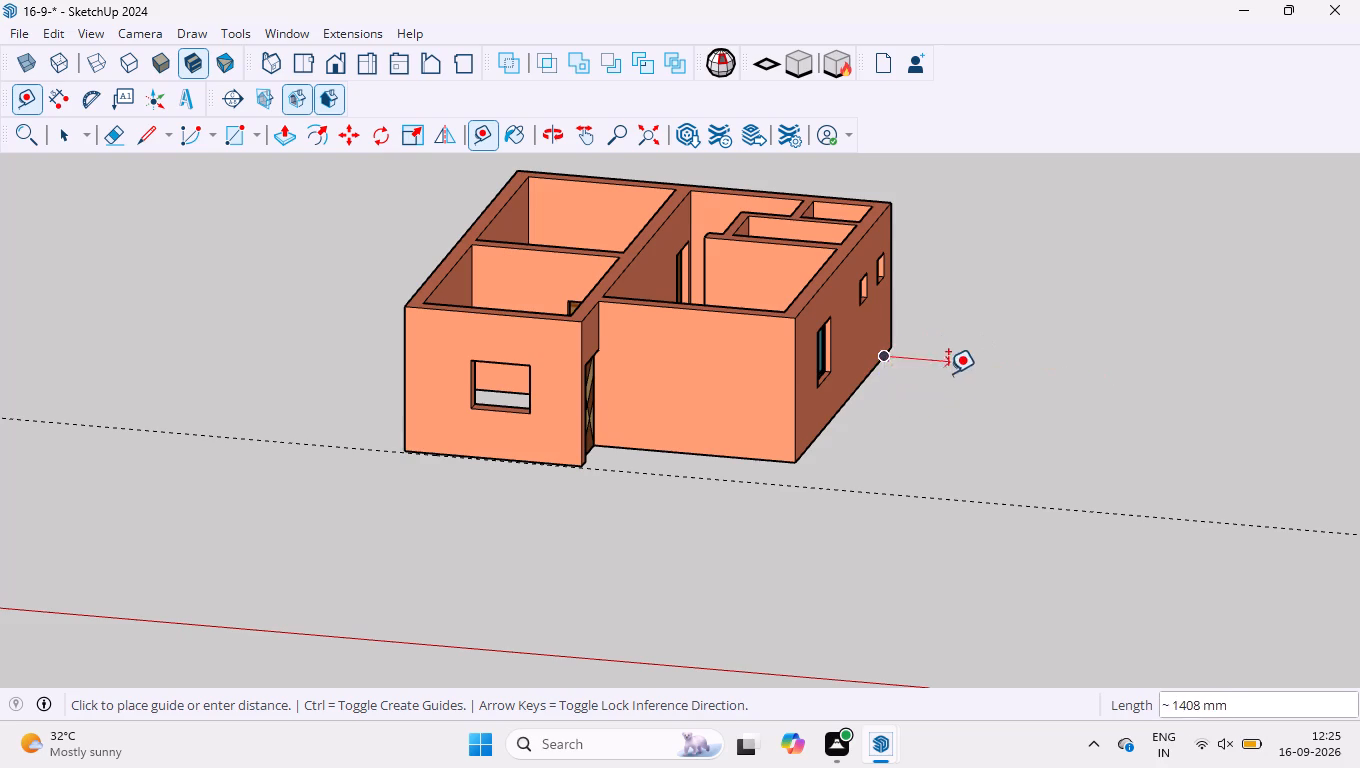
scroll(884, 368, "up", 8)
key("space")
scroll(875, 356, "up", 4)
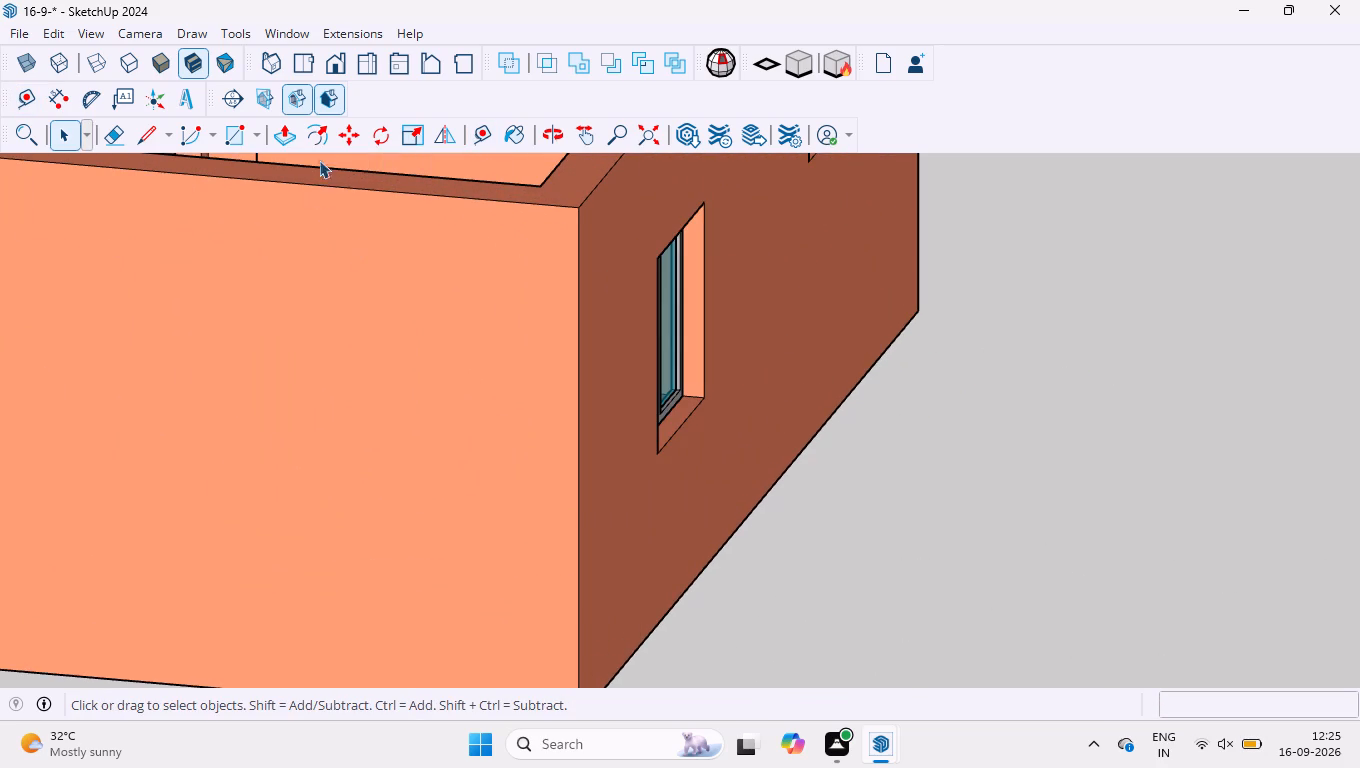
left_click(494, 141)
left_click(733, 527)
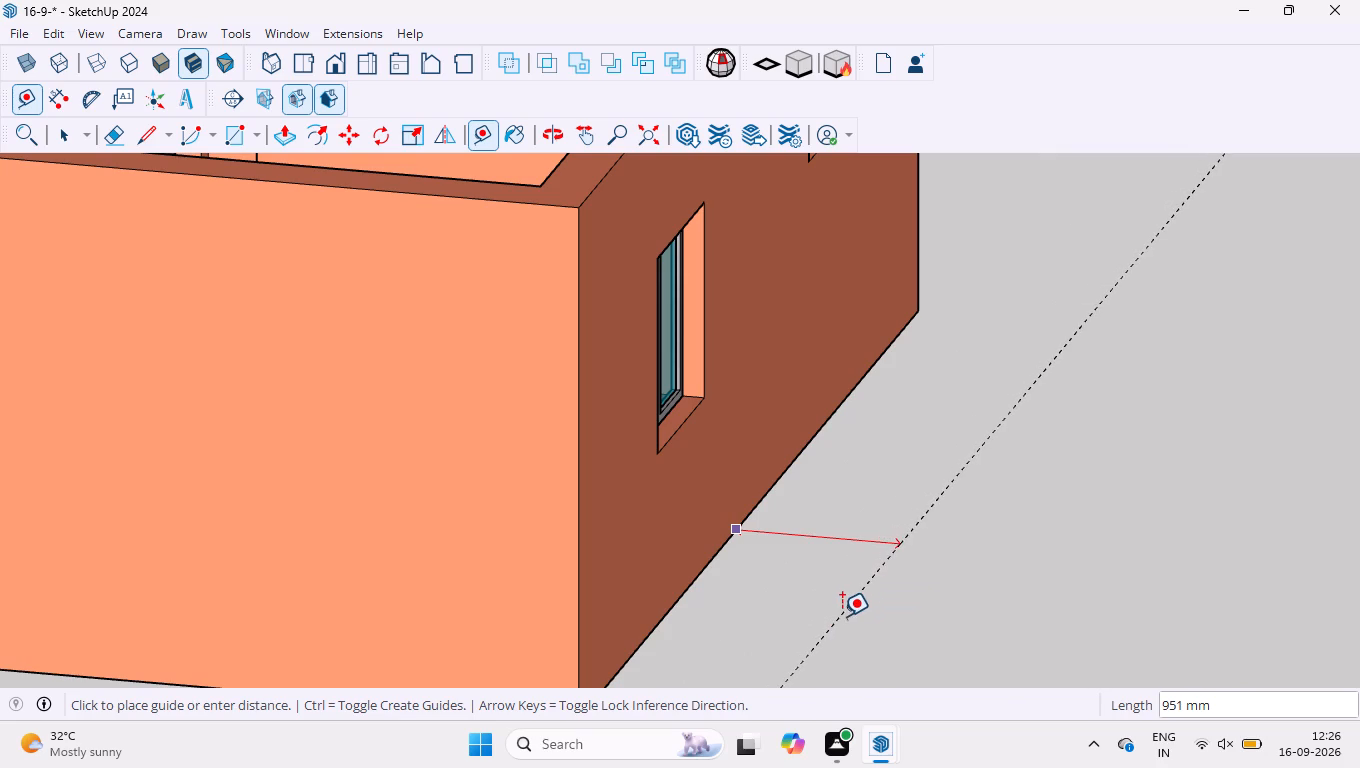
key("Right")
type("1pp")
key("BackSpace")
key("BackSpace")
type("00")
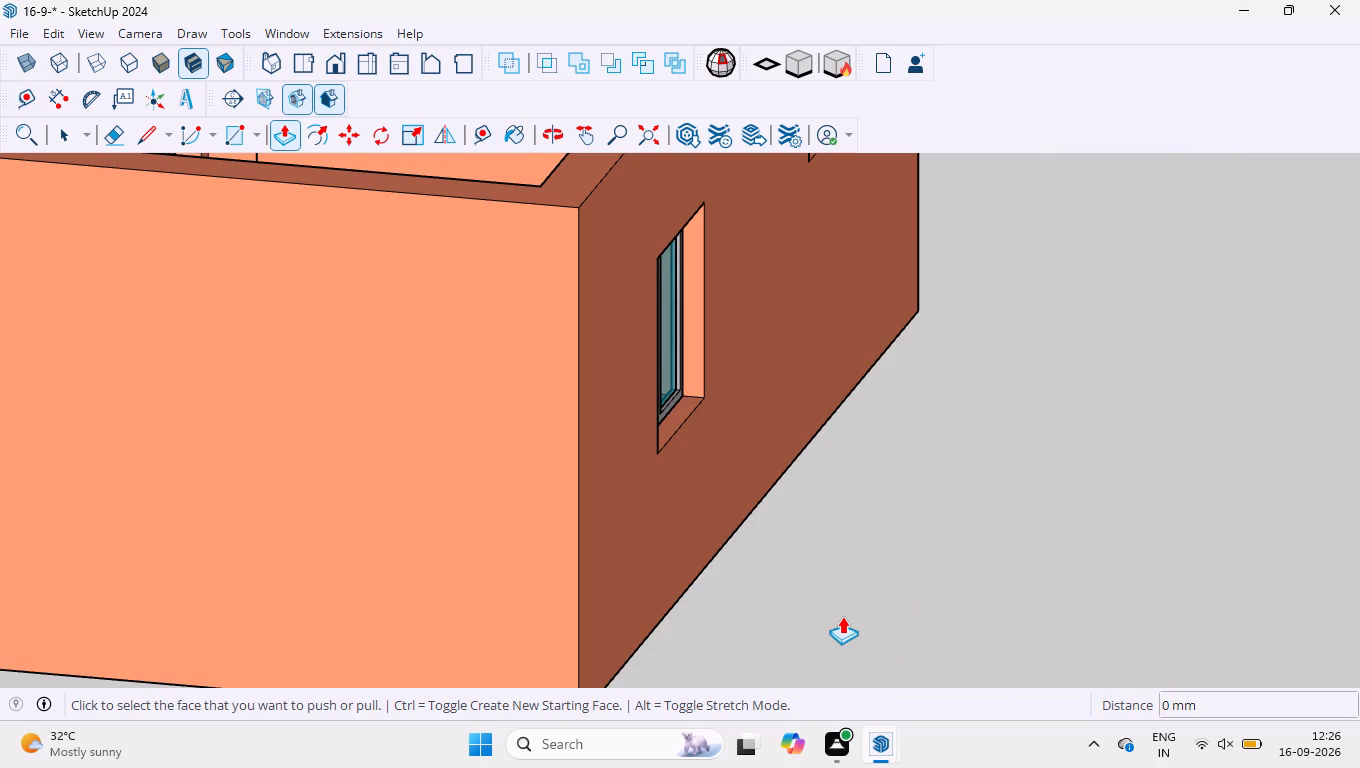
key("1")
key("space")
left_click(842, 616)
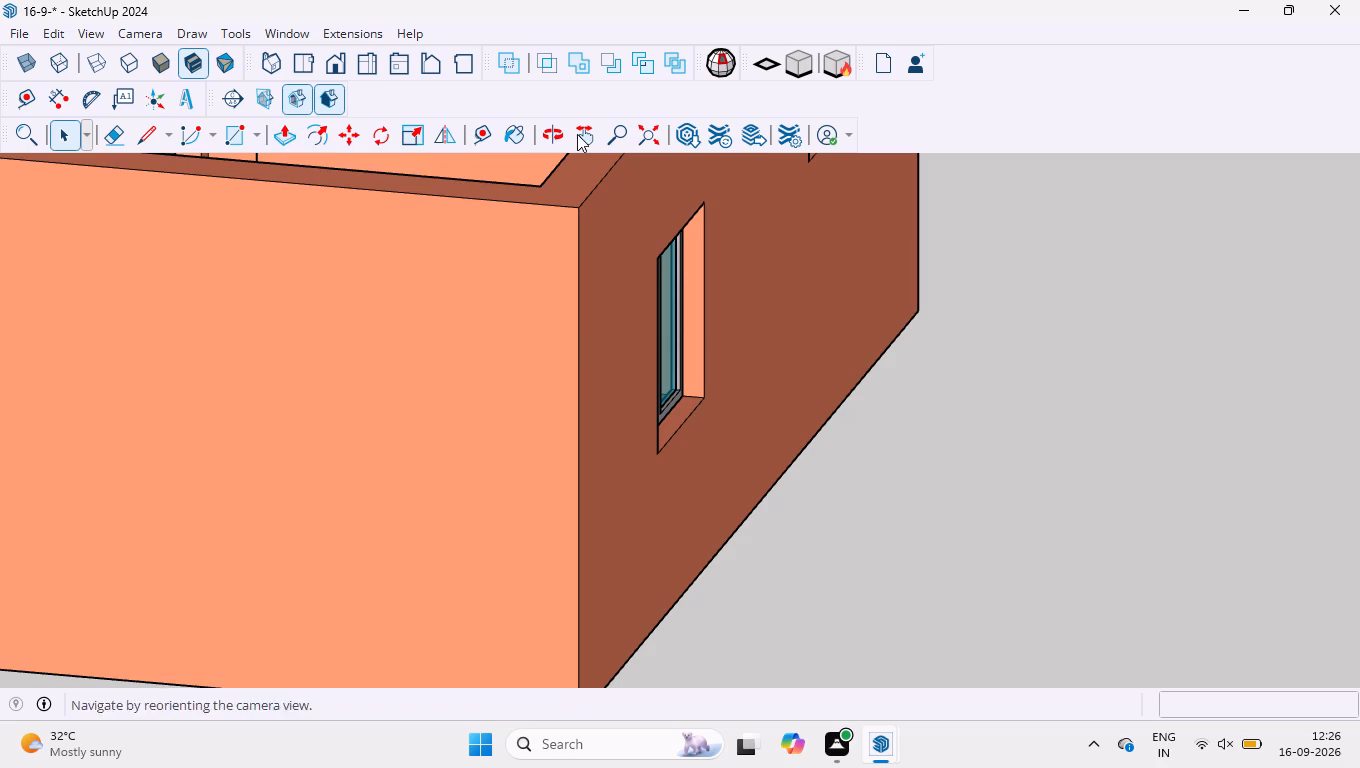
Place a guide line 100 mm outside the bottom edge of the outer wall with three windows, locked to the red axis.
left_click(479, 131)
left_click(688, 587)
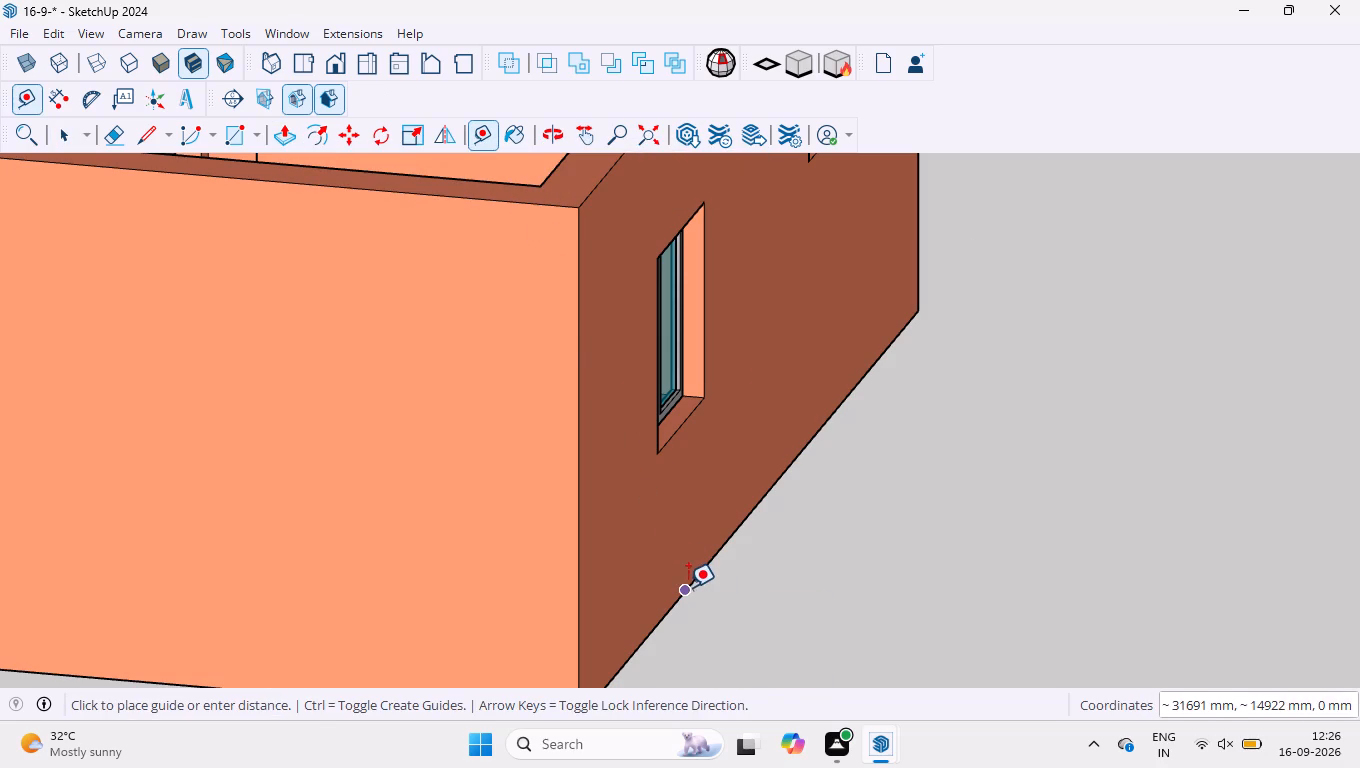
key("Right")
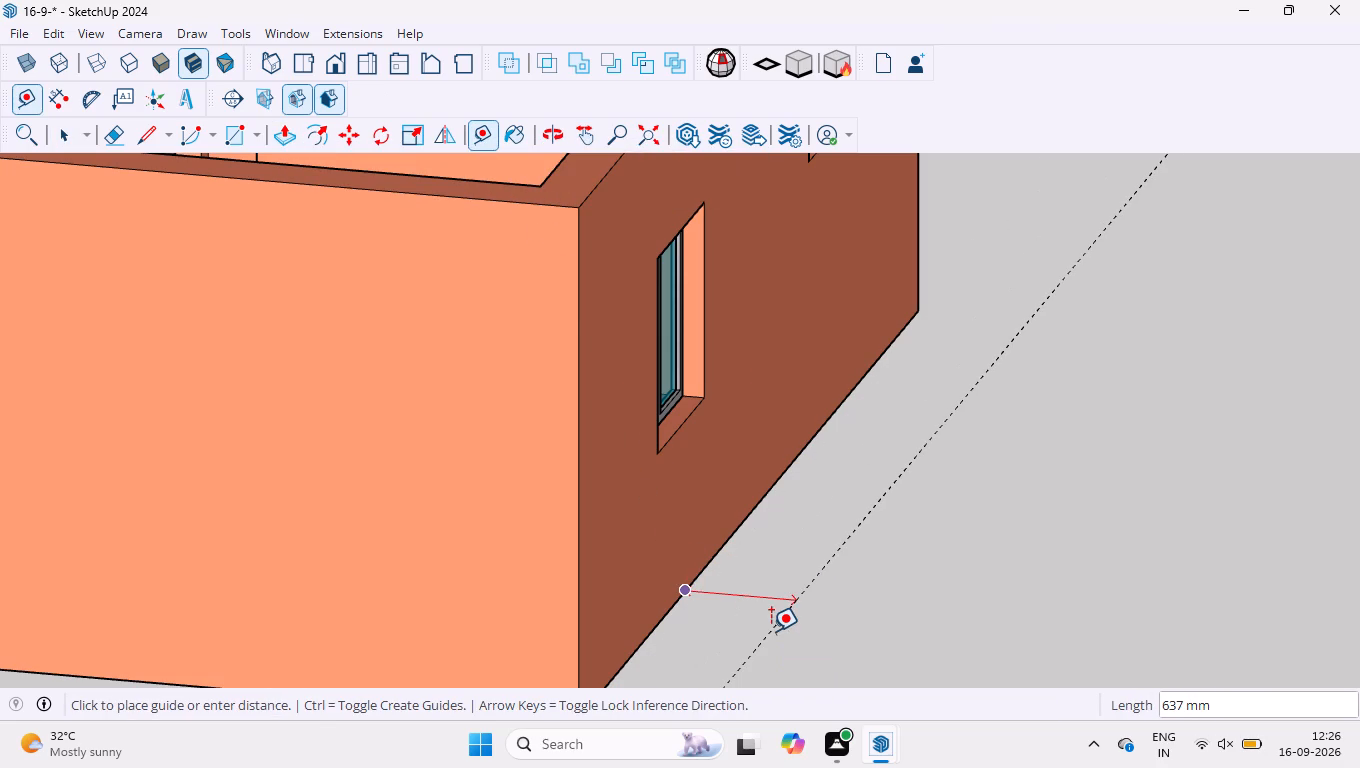
type("100")
key("Return")
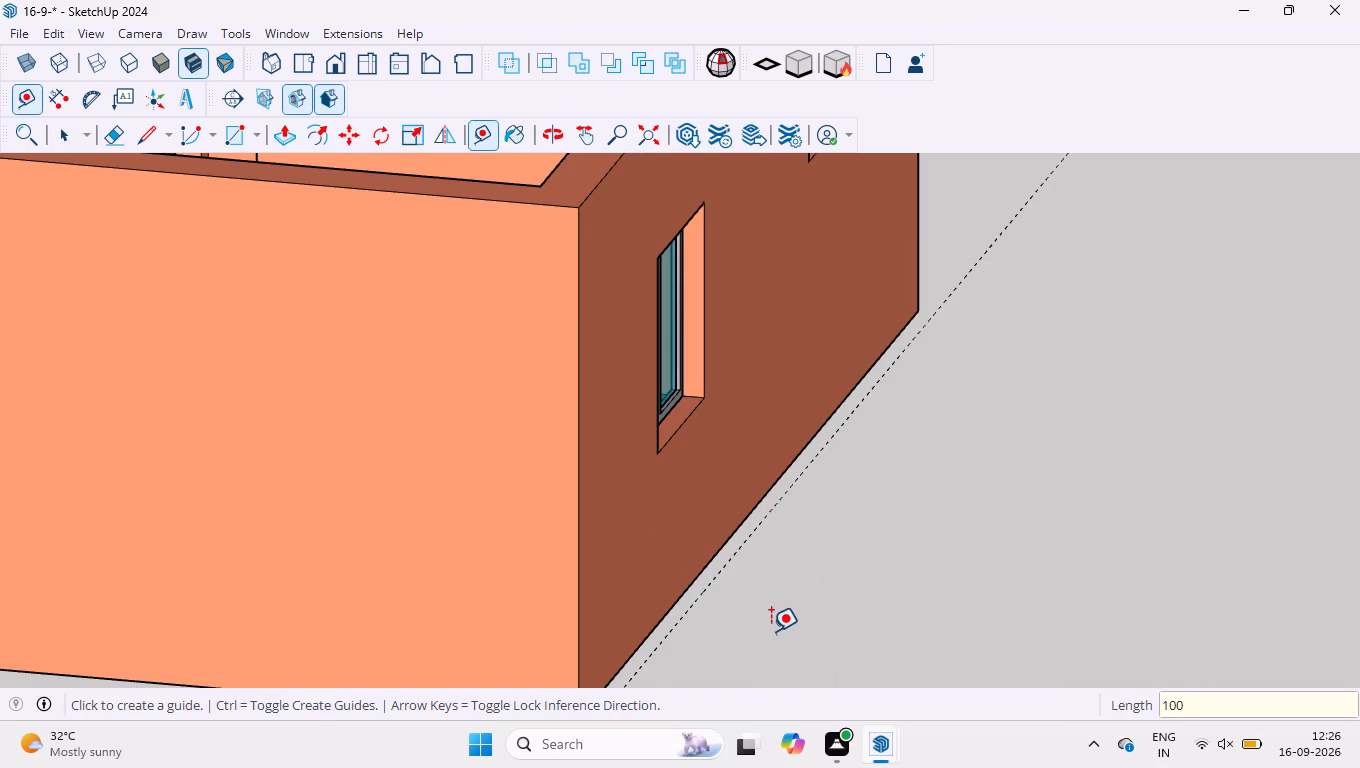
Place a guide line 100 mm outside the bottom edge of the windowless outer wall.
middle_click_drag(880, 431, 329, 486)
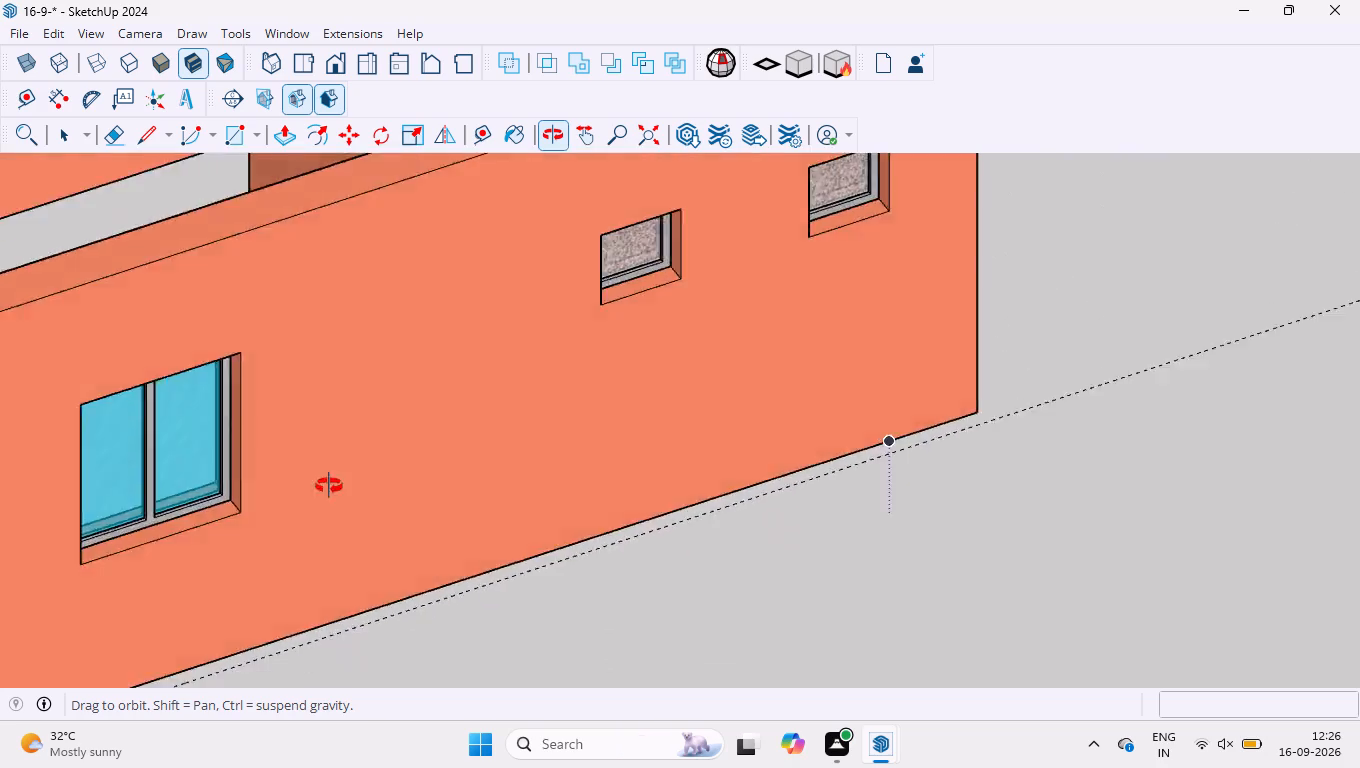
middle_click_drag(329, 486, 215, 457)
scroll(876, 505, "down", 14)
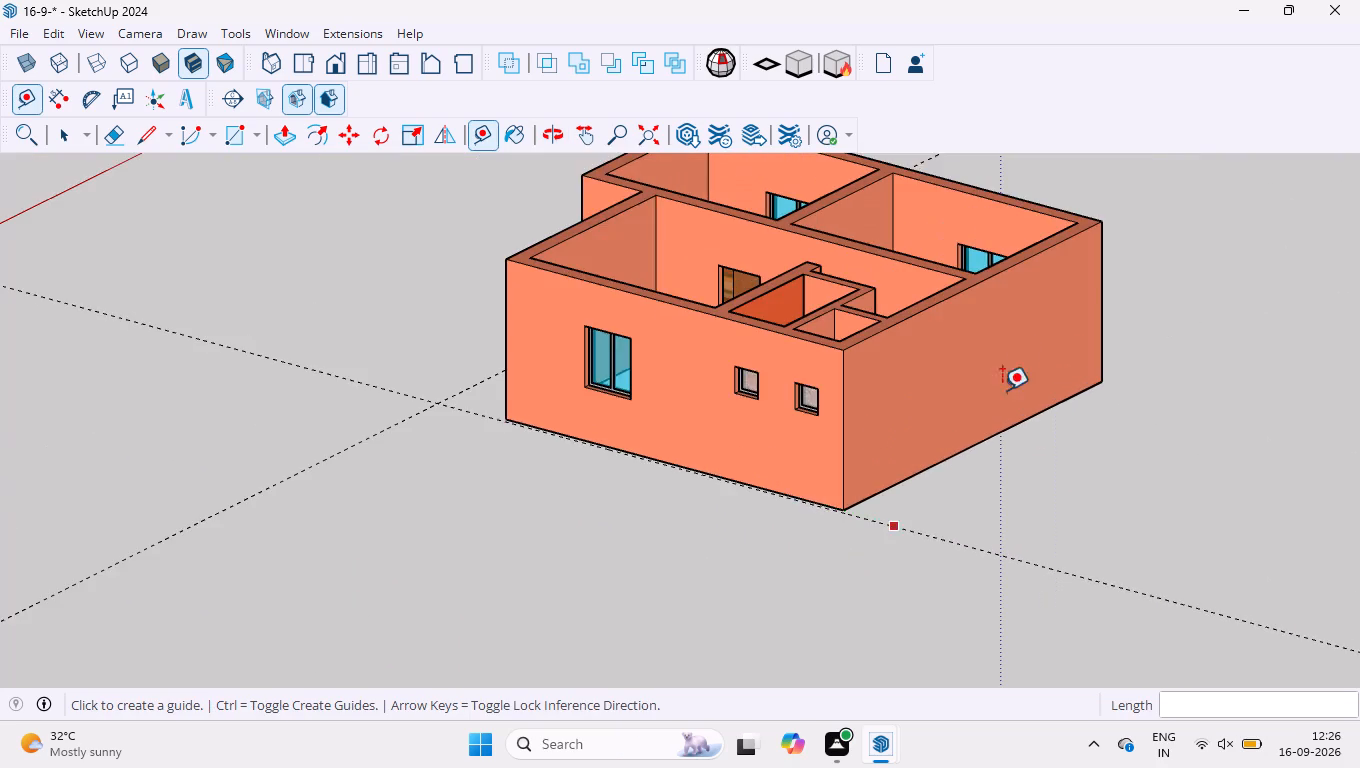
scroll(1010, 364, "up", 7)
left_click(1084, 437)
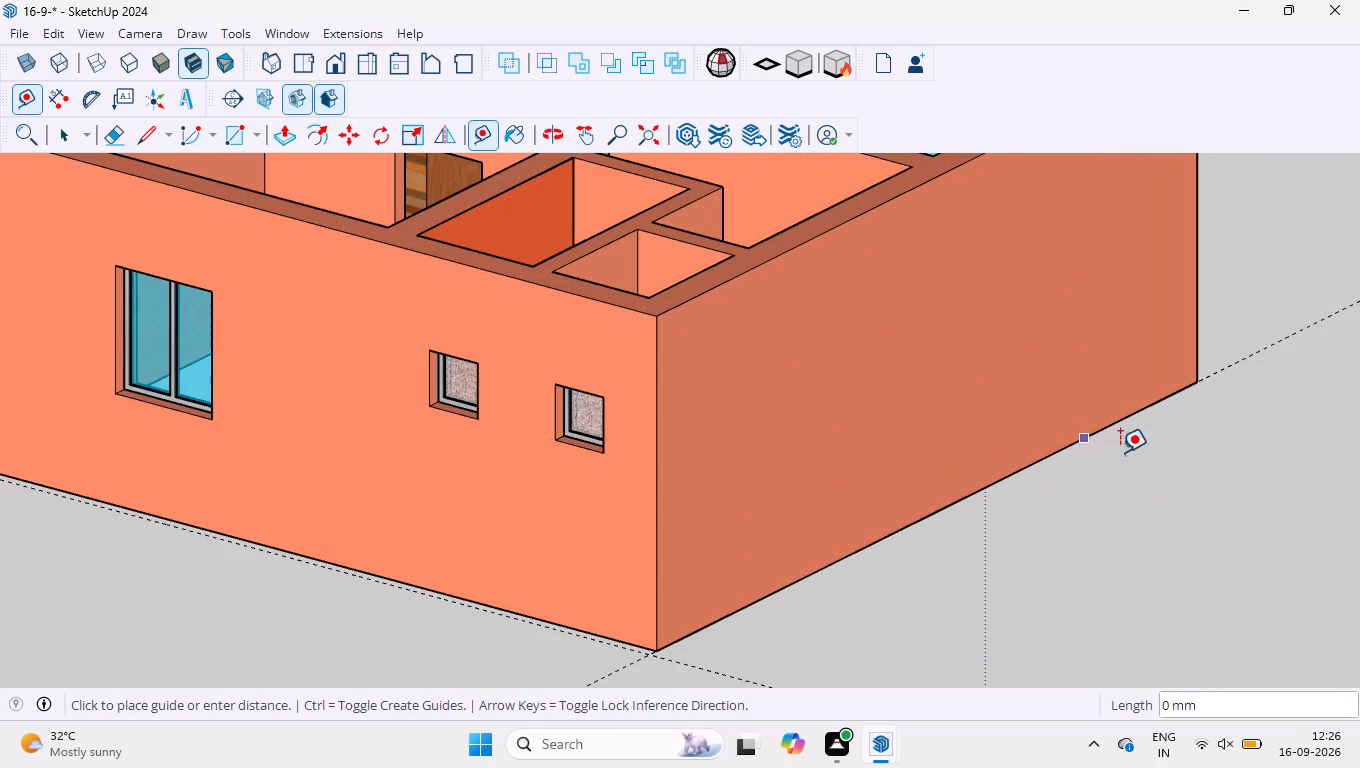
type("100")
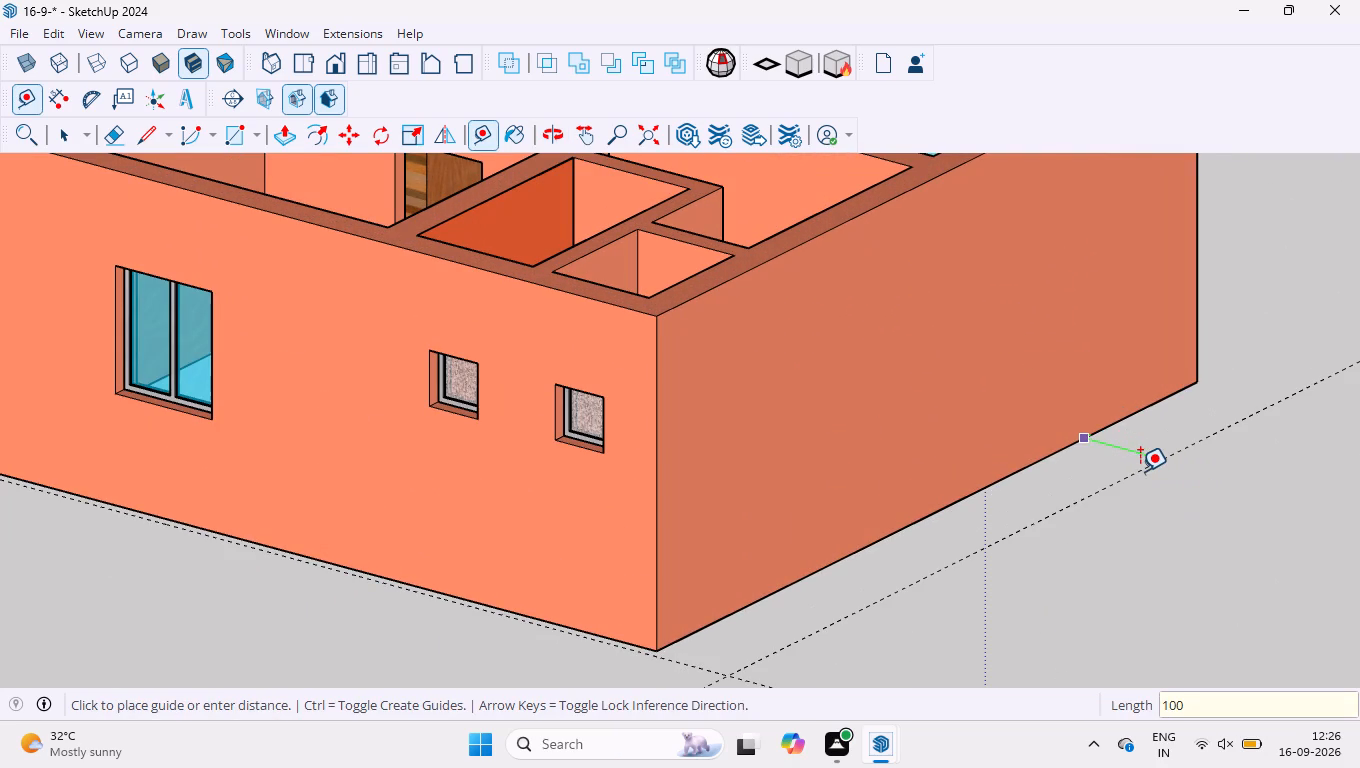
key("Return")
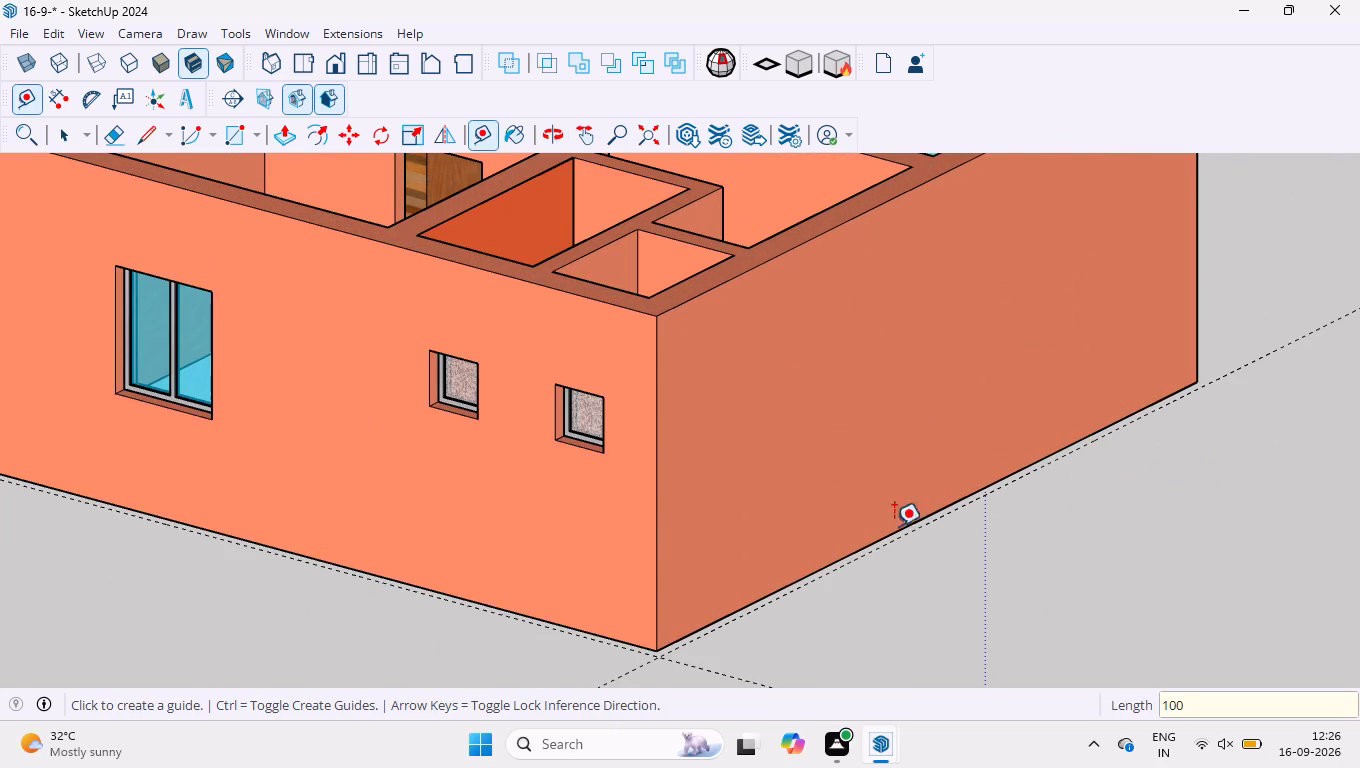
Place a guide line 100 mm outside the bottom edge of the outer wall with two double-pane windows.
middle_click_drag(1265, 568, 332, 505)
left_click(615, 544)
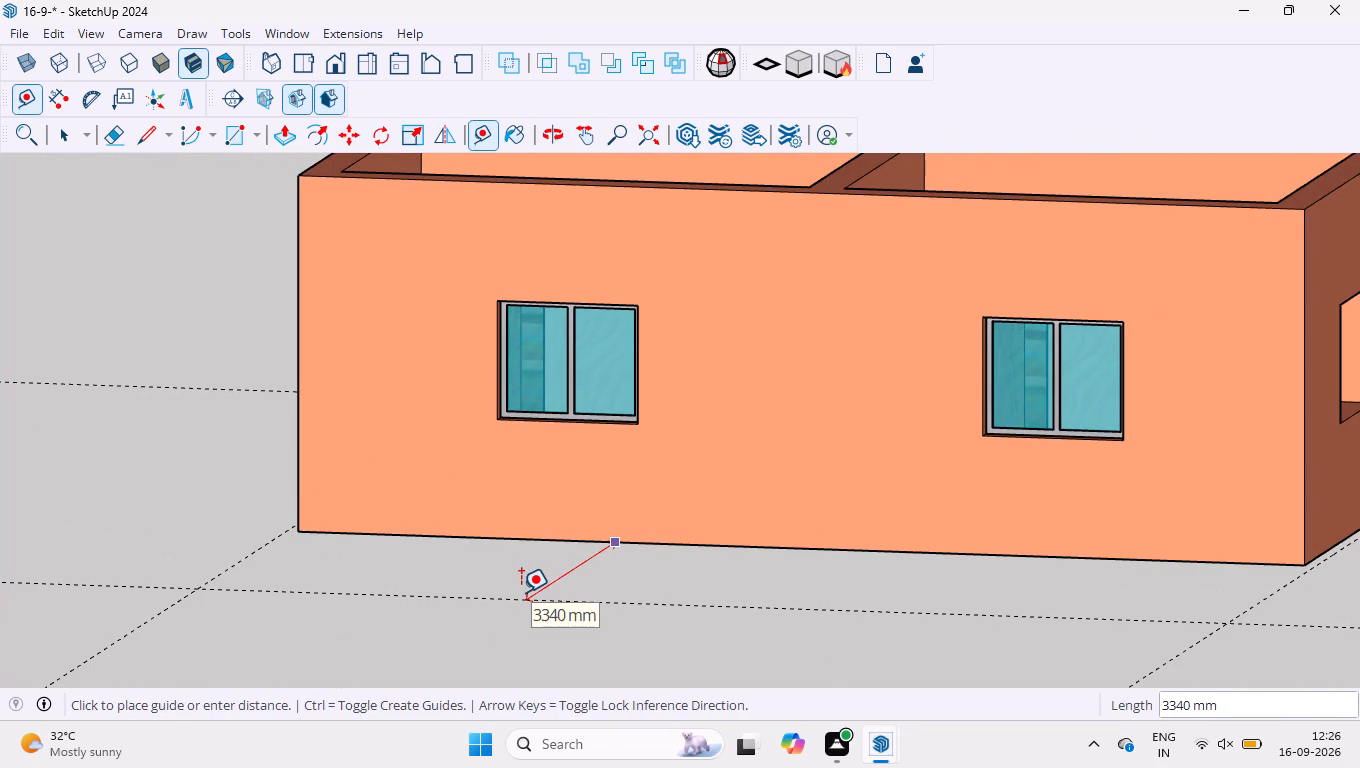
key("1")
type("00")
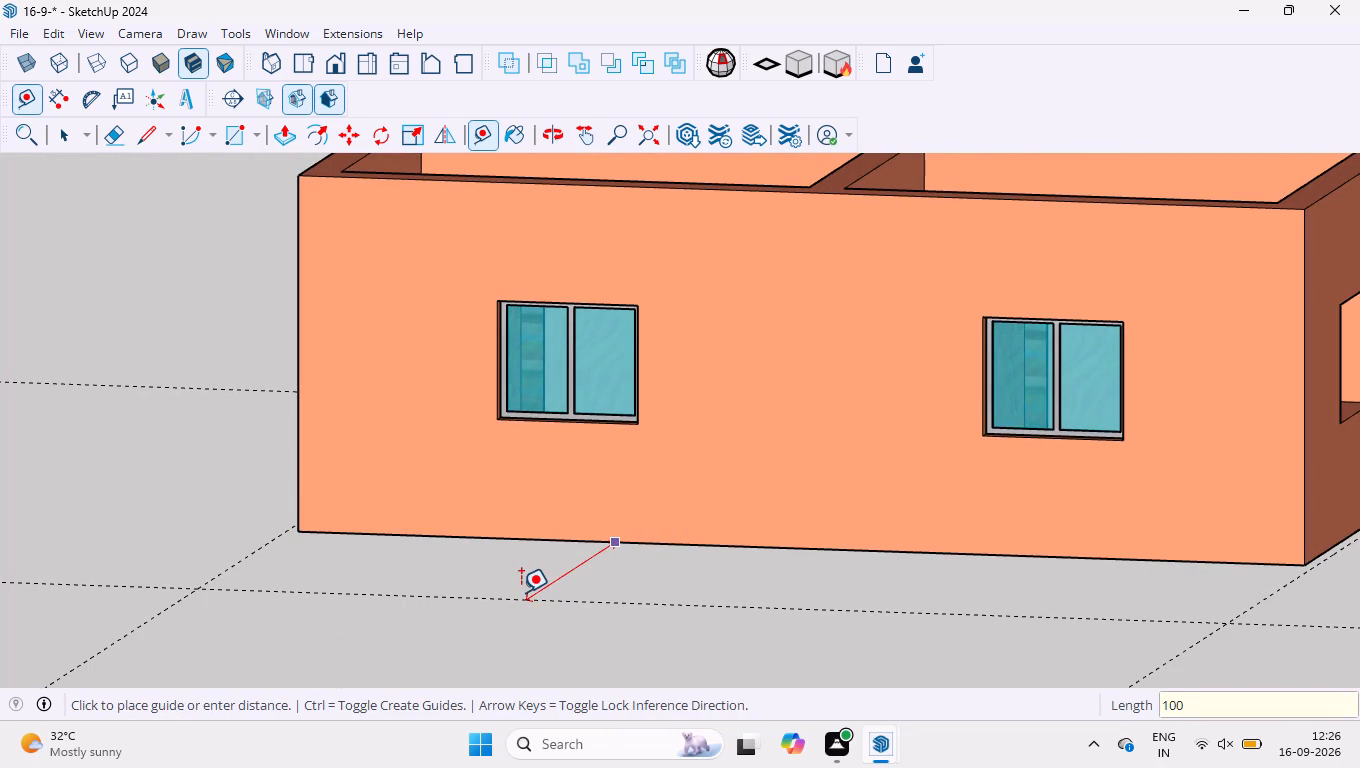
key("Return")
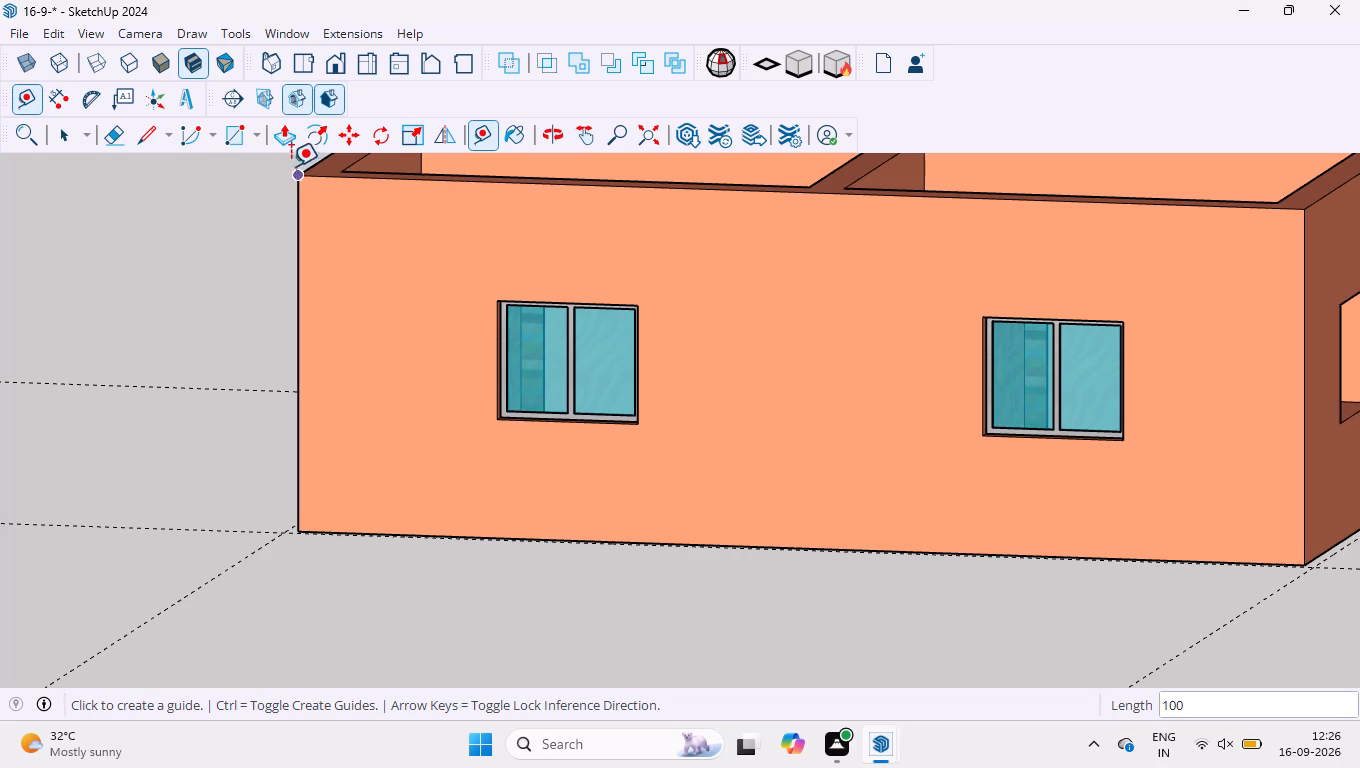
Draw a 7800 by 8800 mm rectangle under the house between opposite intersections of the outer guide lines.
left_click(236, 145)
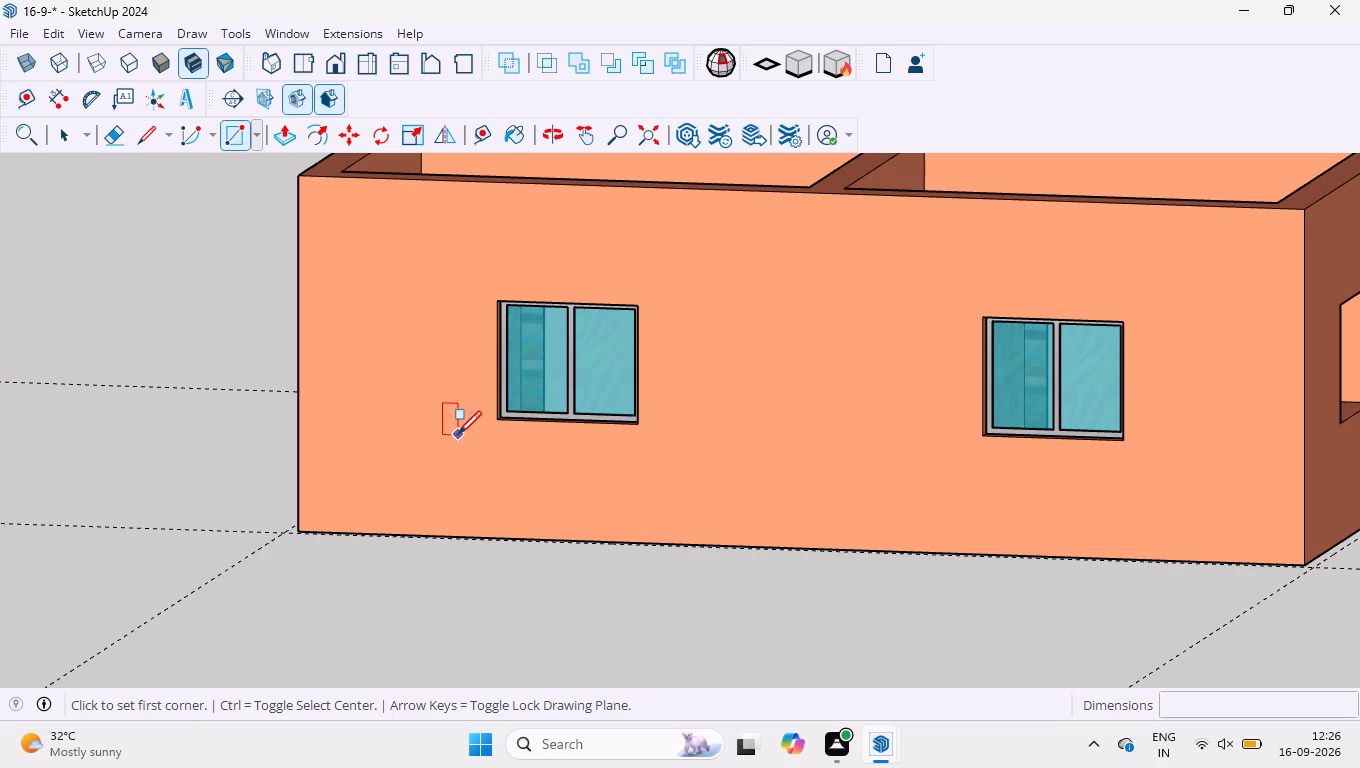
scroll(458, 433, "down", 12)
scroll(457, 492, "up", 5)
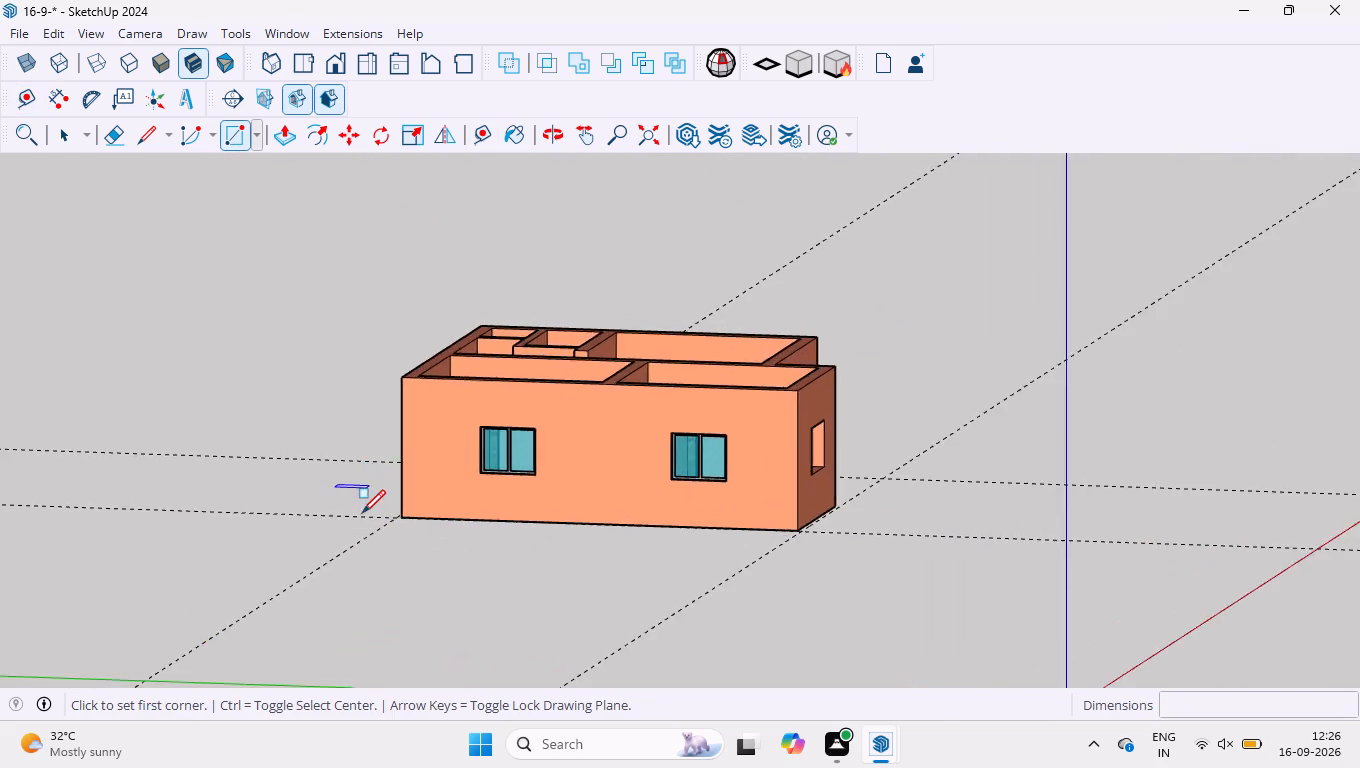
scroll(362, 513, "up", 7)
scroll(463, 523, "up", 15)
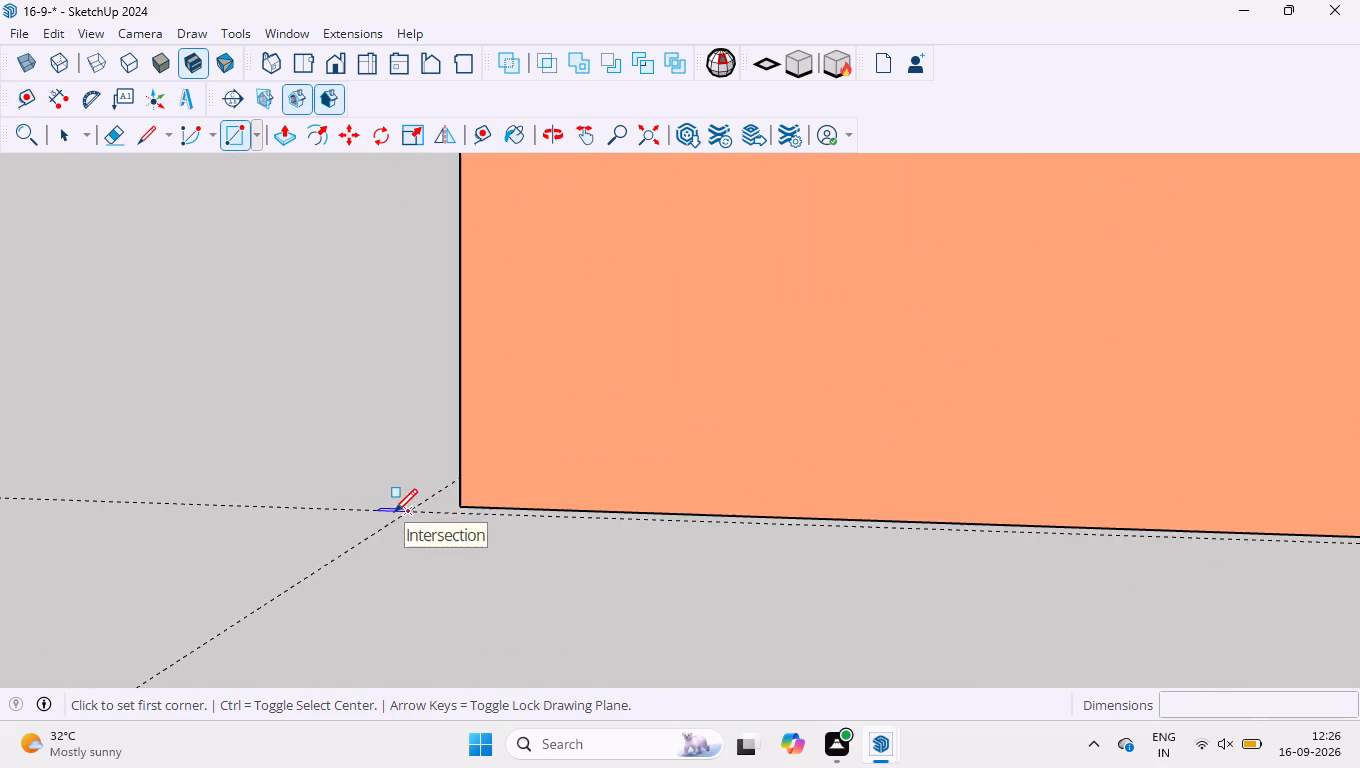
left_click(409, 509)
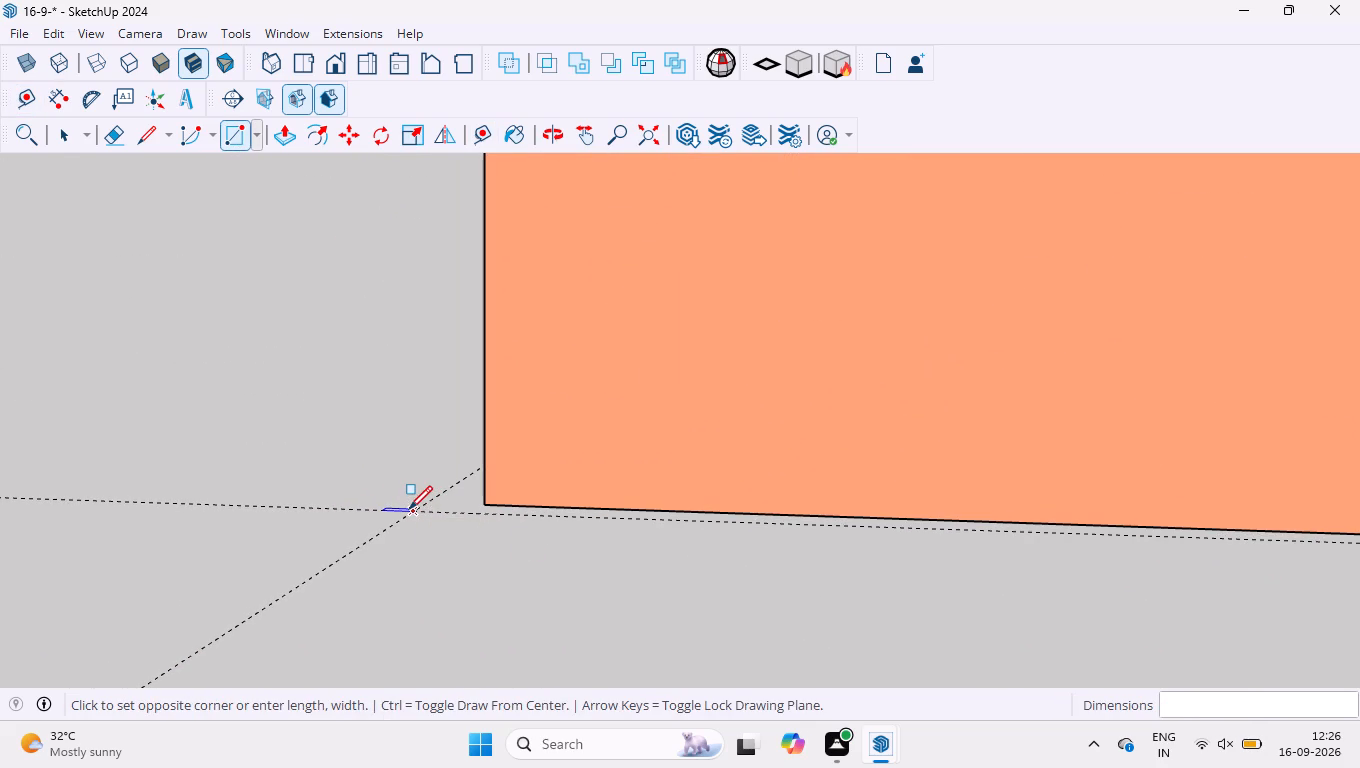
scroll(564, 561, "down", 20)
scroll(564, 561, "down", 8)
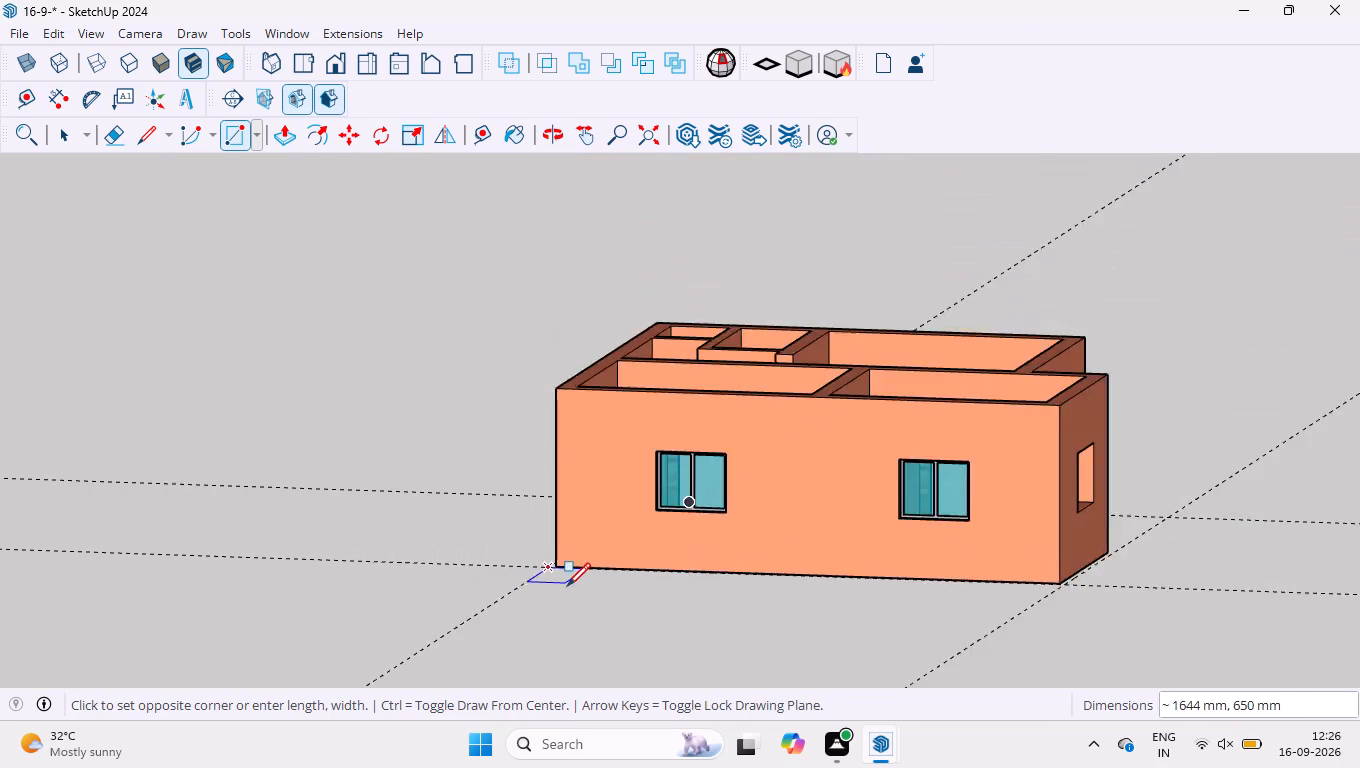
scroll(567, 586, "down", 2)
scroll(925, 431, "up", 4)
middle_click_drag(863, 538, 876, 731)
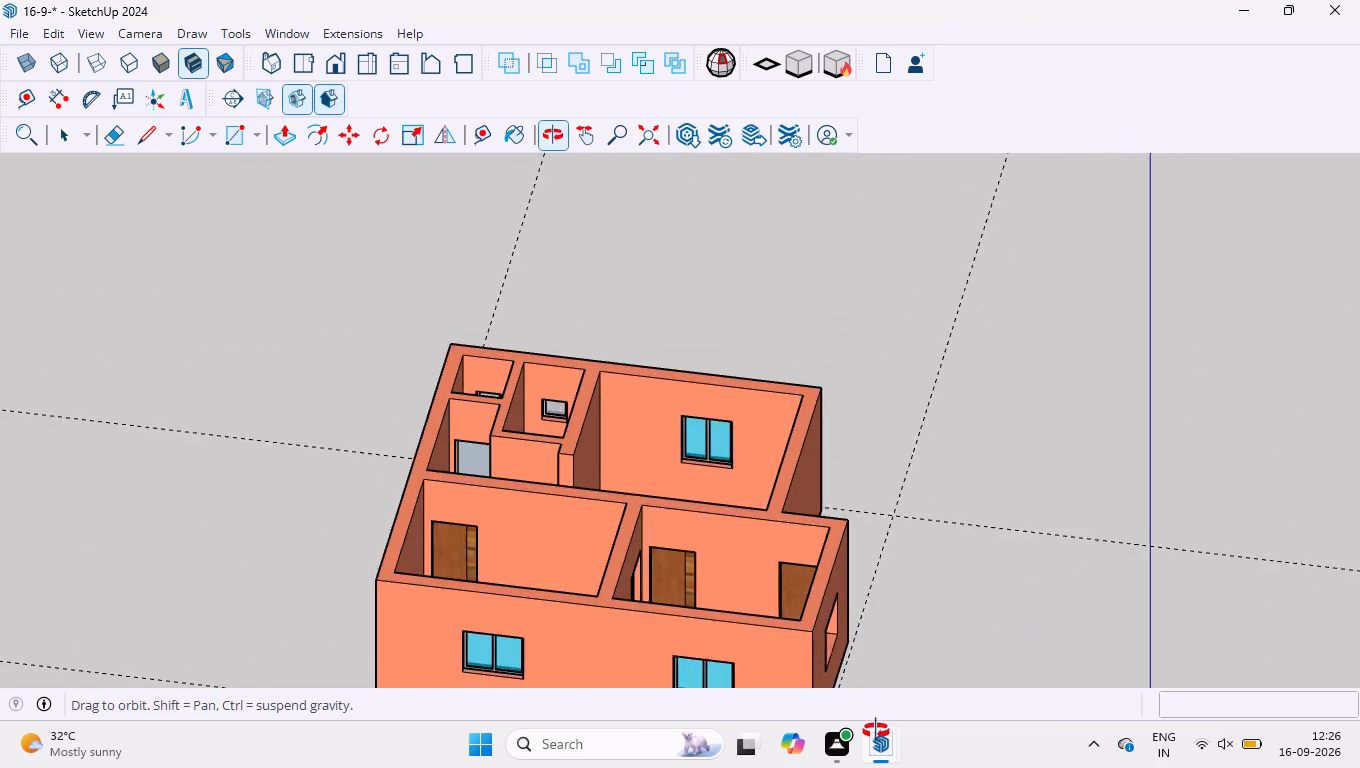
middle_click_drag(876, 731, 876, 733)
middle_click_drag(856, 418, 846, 679)
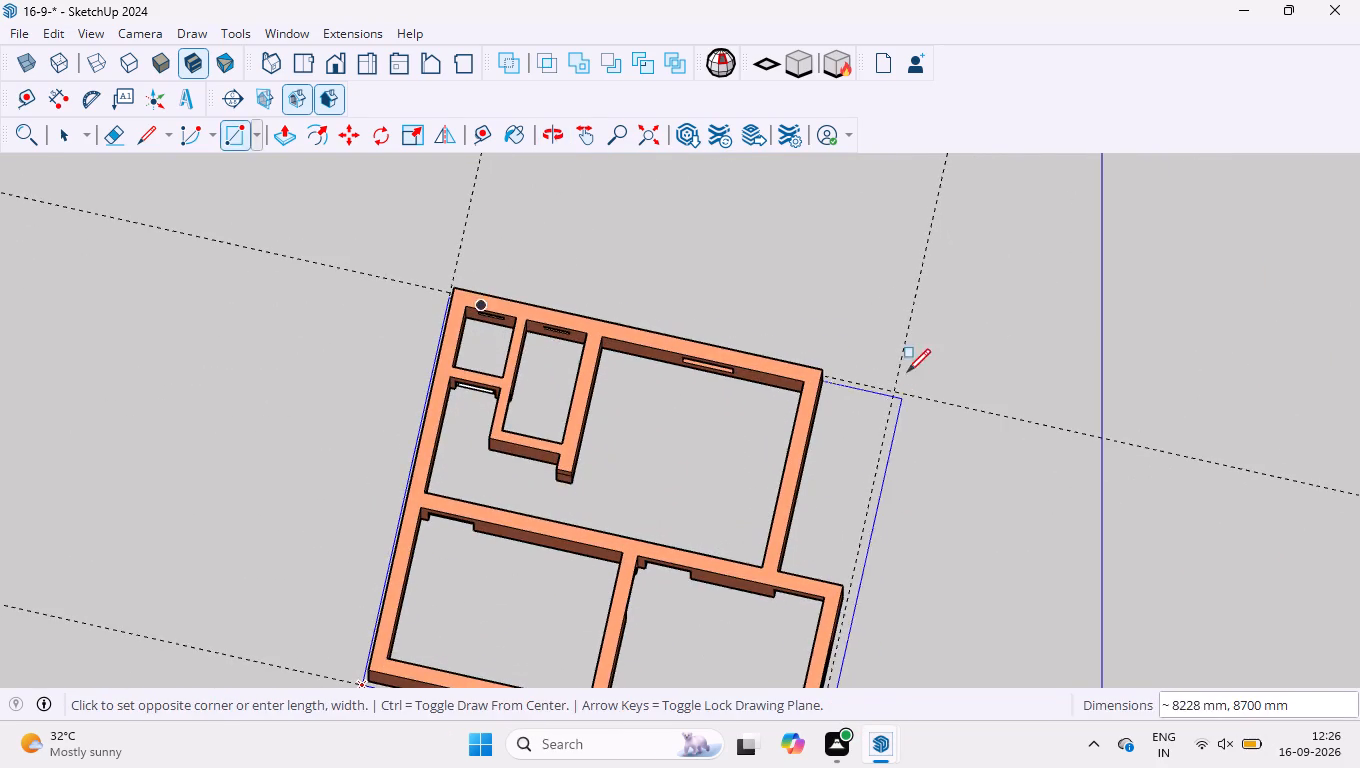
middle_click_drag(907, 371, 880, 492)
scroll(868, 322, "up", 4)
scroll(902, 395, "up", 3)
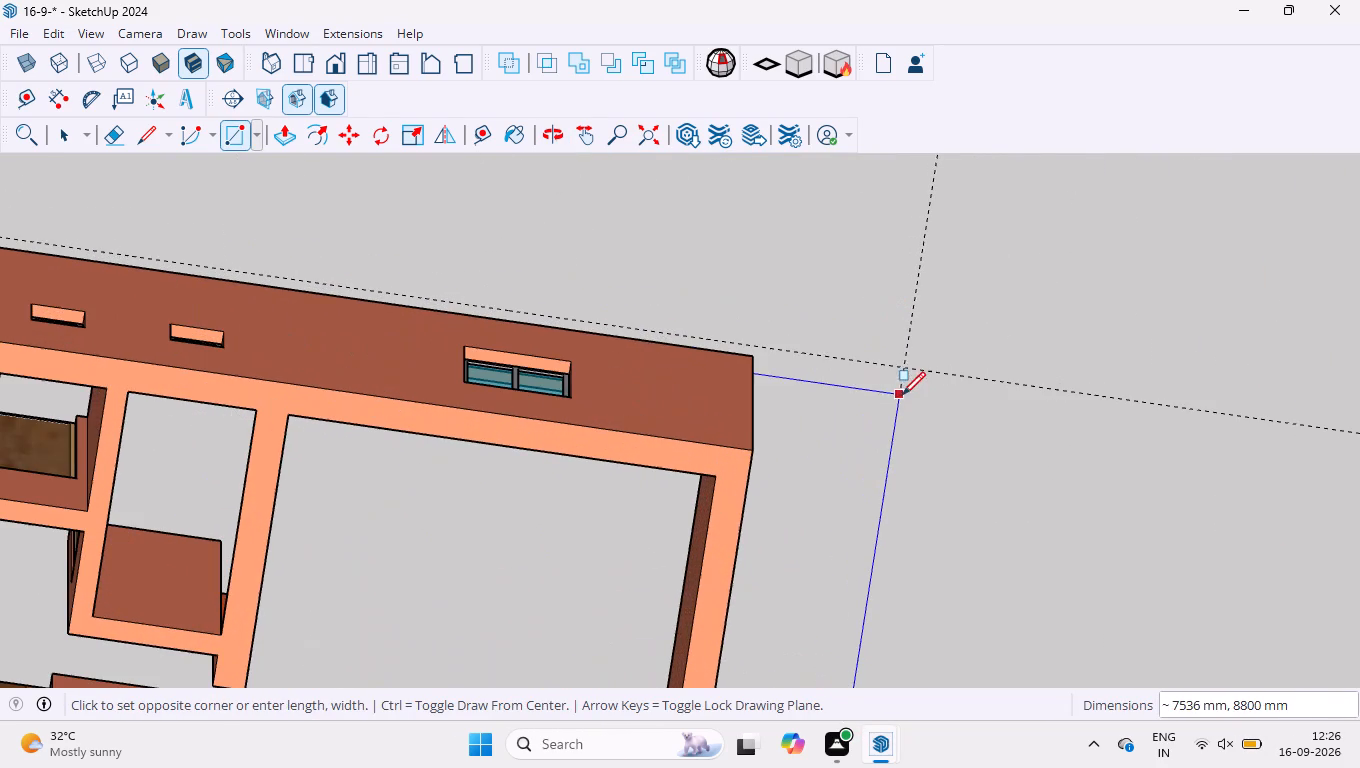
left_click(902, 370)
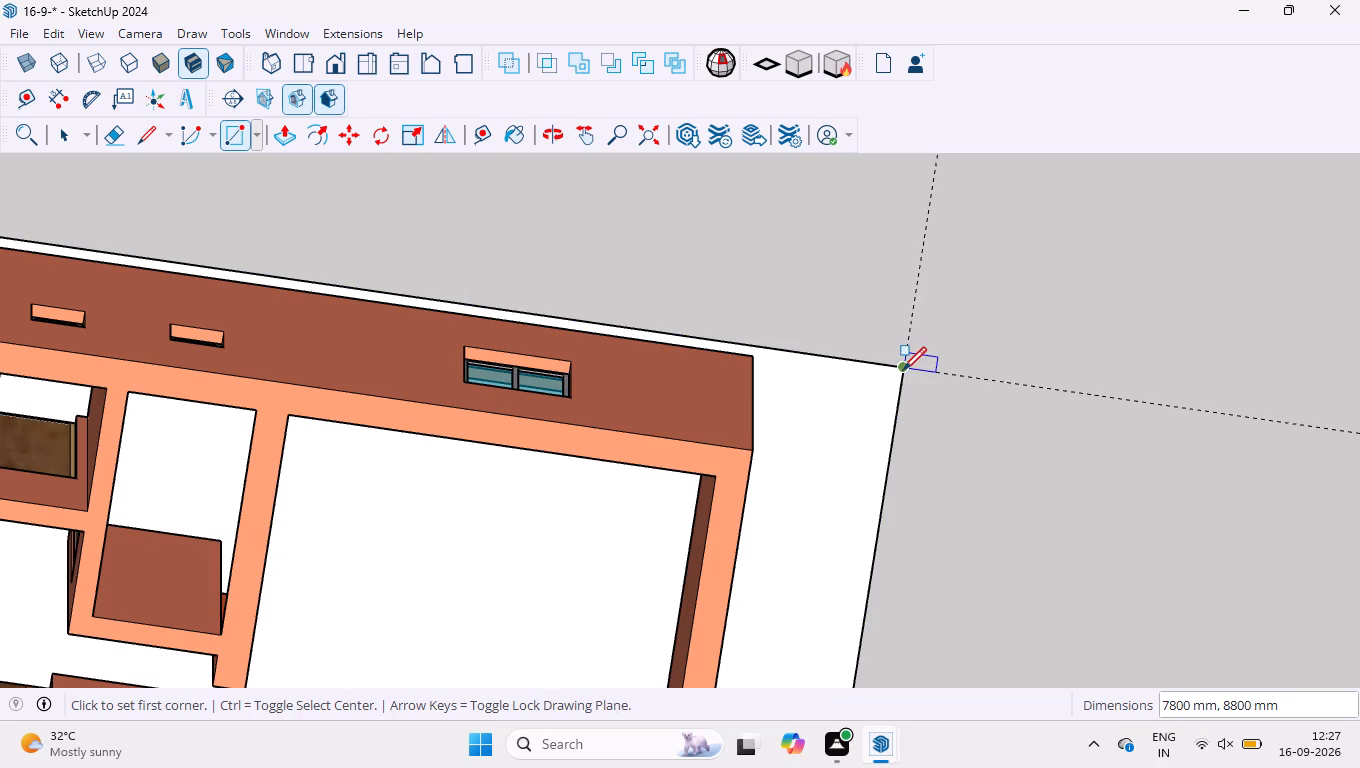
key("space")
Select the base rectangle's face together with its edges and make it a group.
scroll(654, 347, "down", 11)
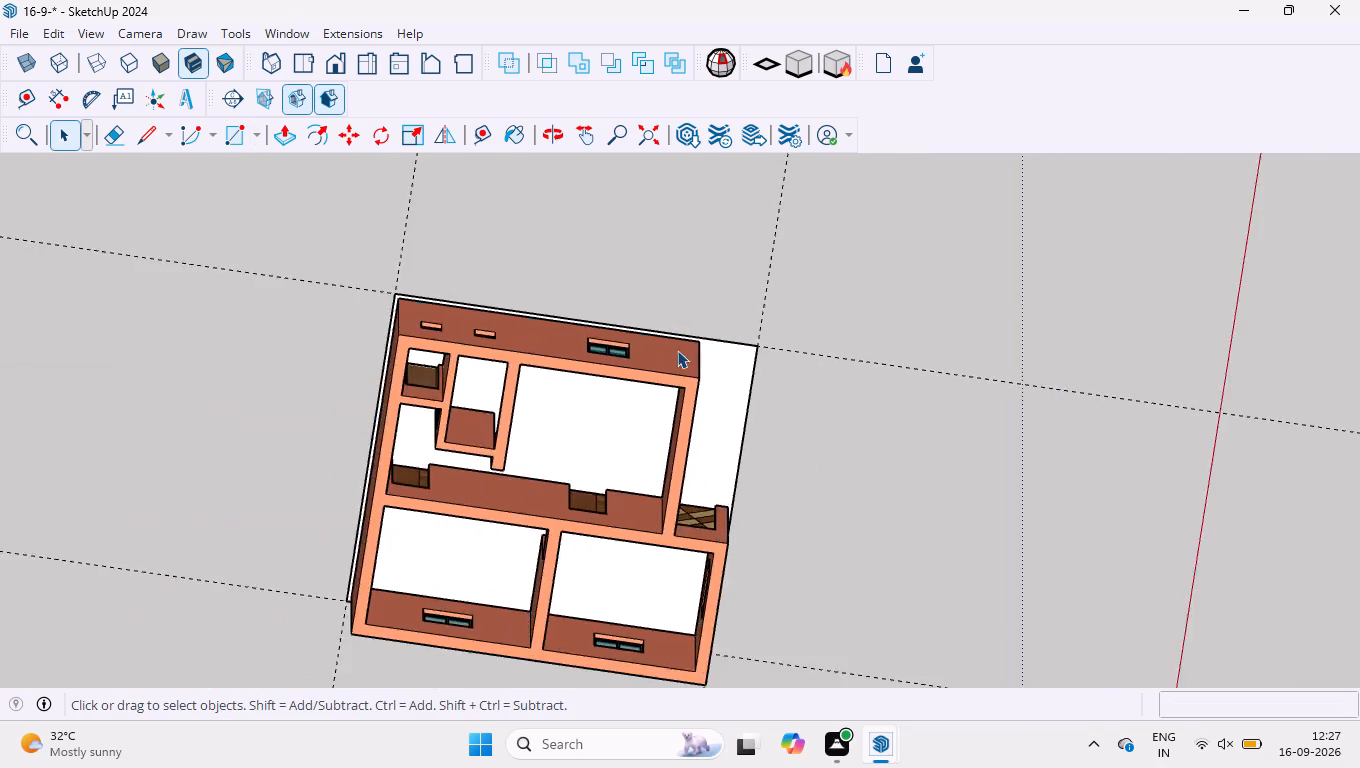
scroll(677, 350, "down", 4)
middle_click_drag(710, 524, 212, 296)
middle_click_drag(837, 442, 216, 302)
scroll(843, 524, "up", 4)
scroll(690, 384, "up", 4)
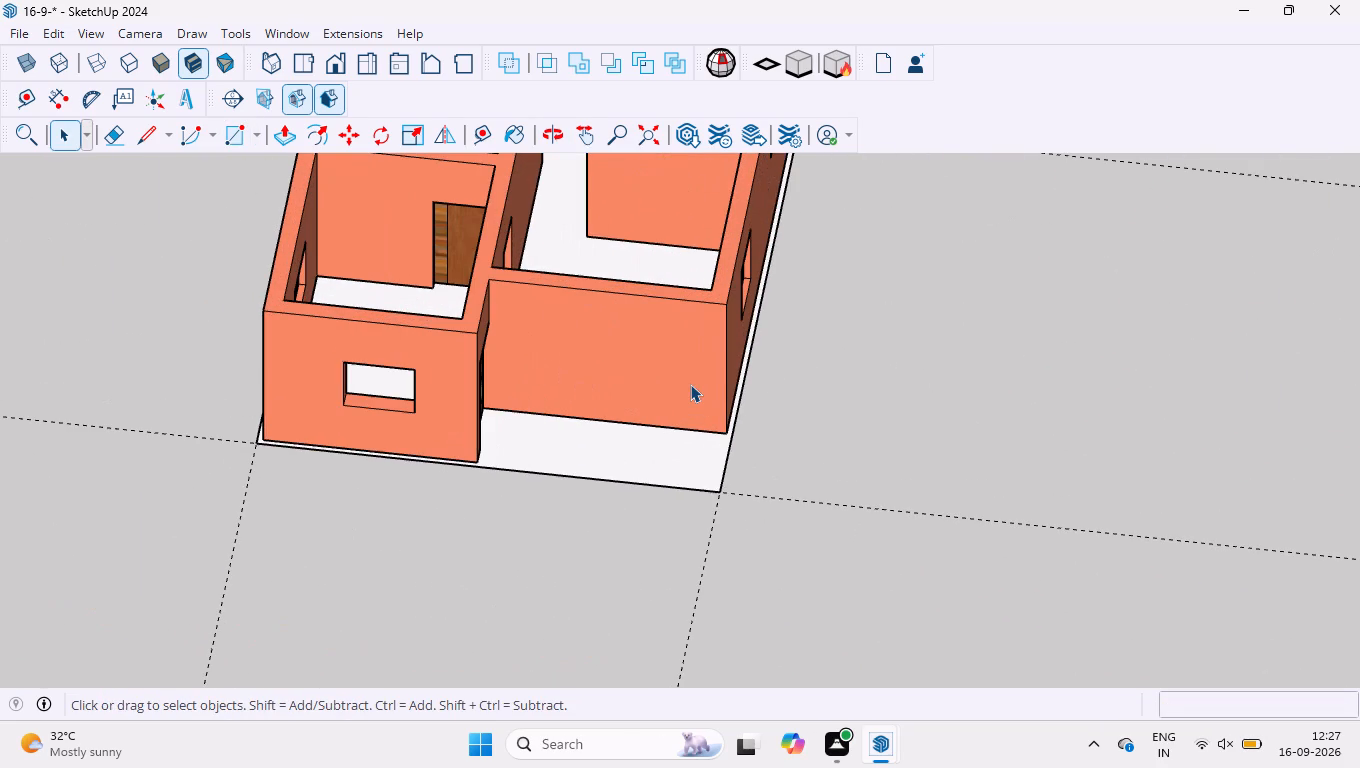
scroll(676, 381, "up", 3)
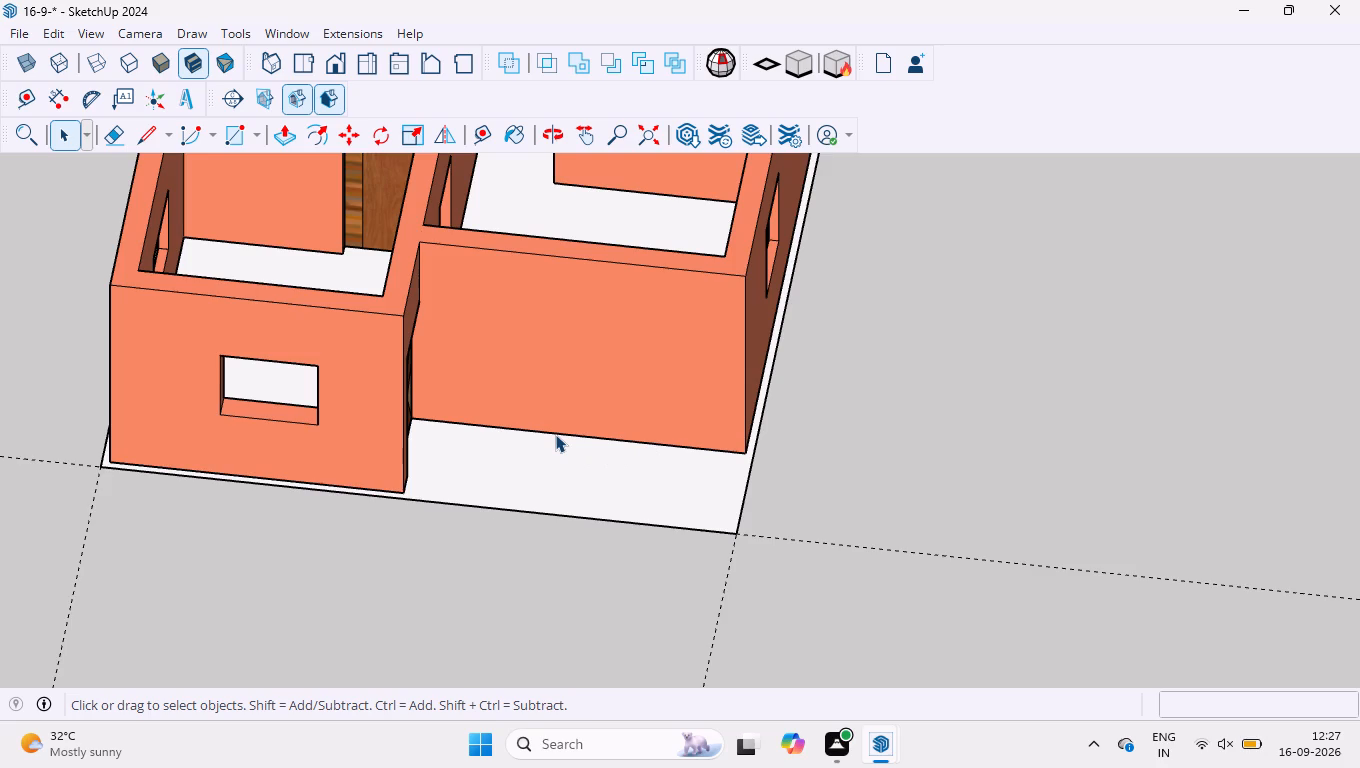
scroll(555, 434, "up", 7)
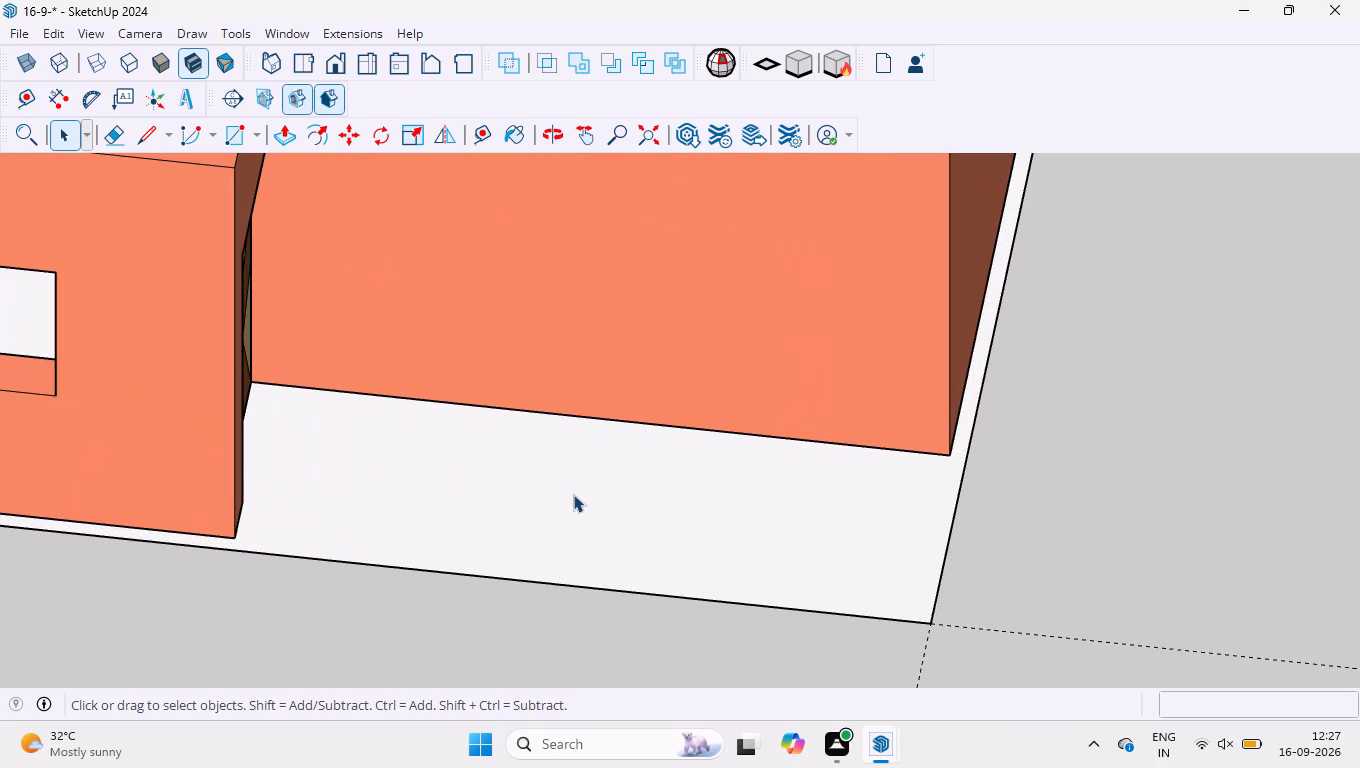
left_click(682, 564)
double_click(682, 564)
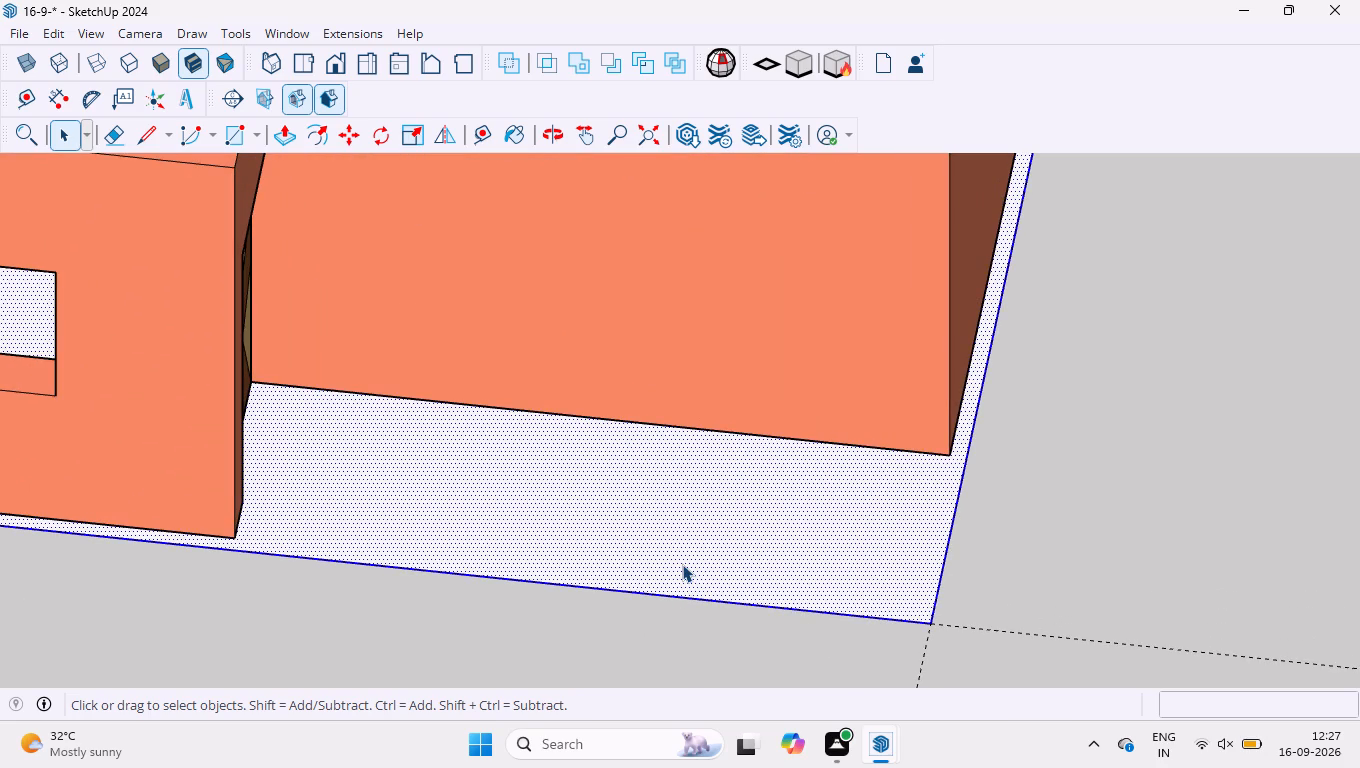
right_click(682, 564)
left_click(777, 410)
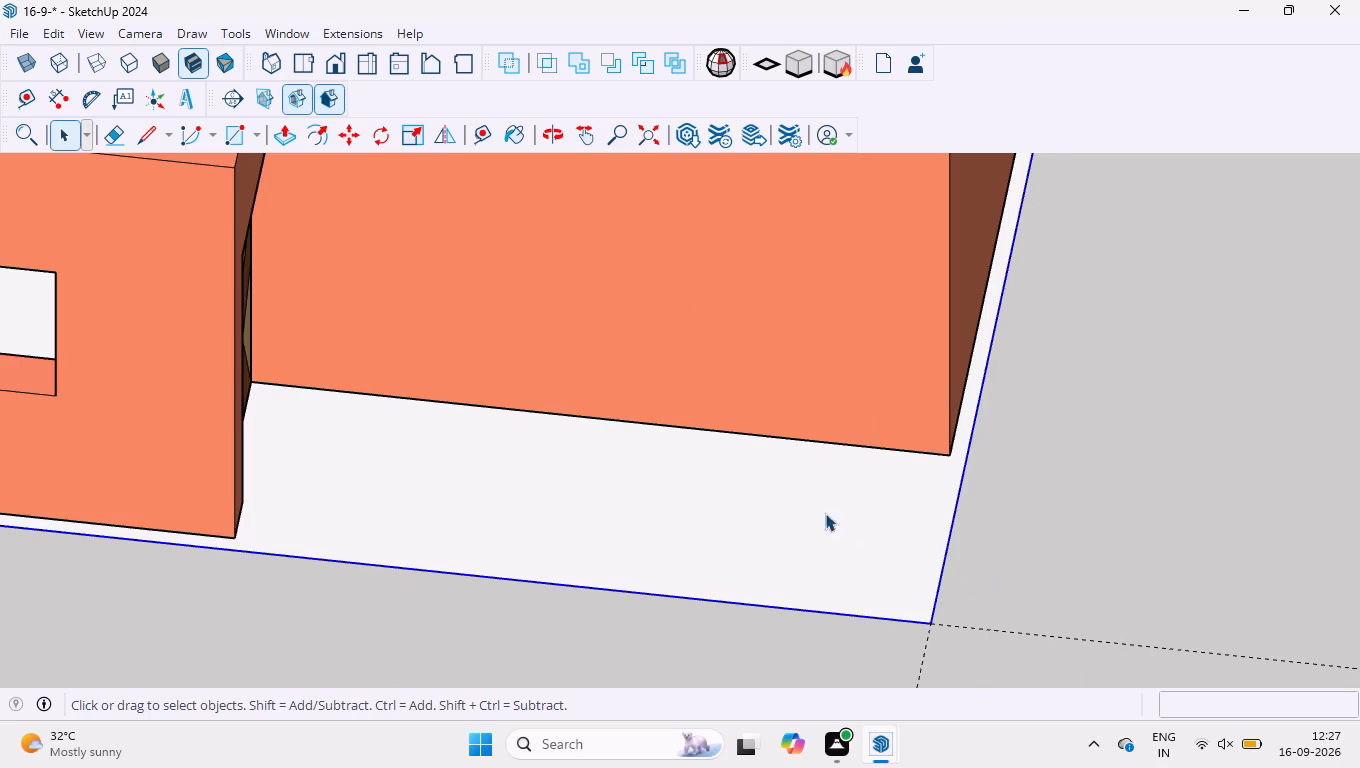
Open the base group for editing and extrude its face 600 mm downward with Push/Pull.
double_click(797, 522)
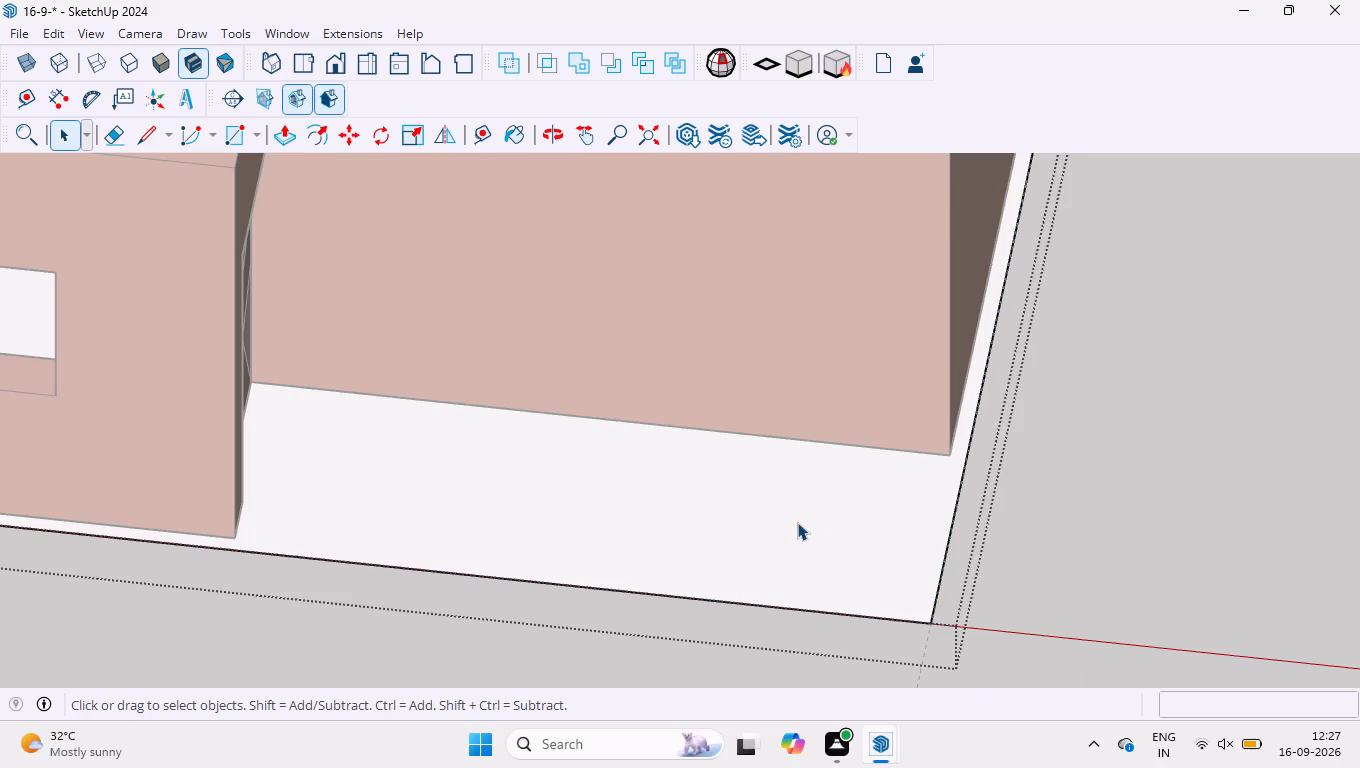
left_click(282, 146)
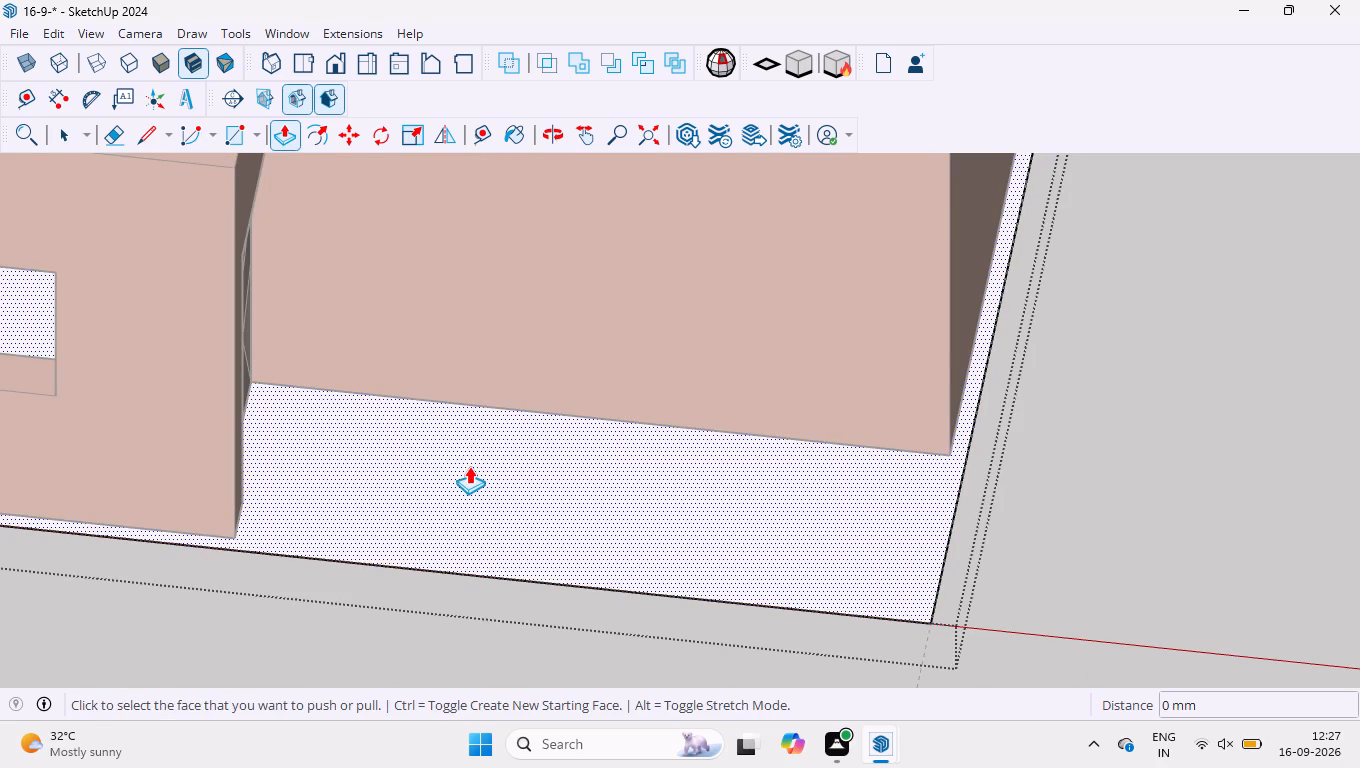
left_click(469, 466)
middle_click_drag(470, 518, 535, 353)
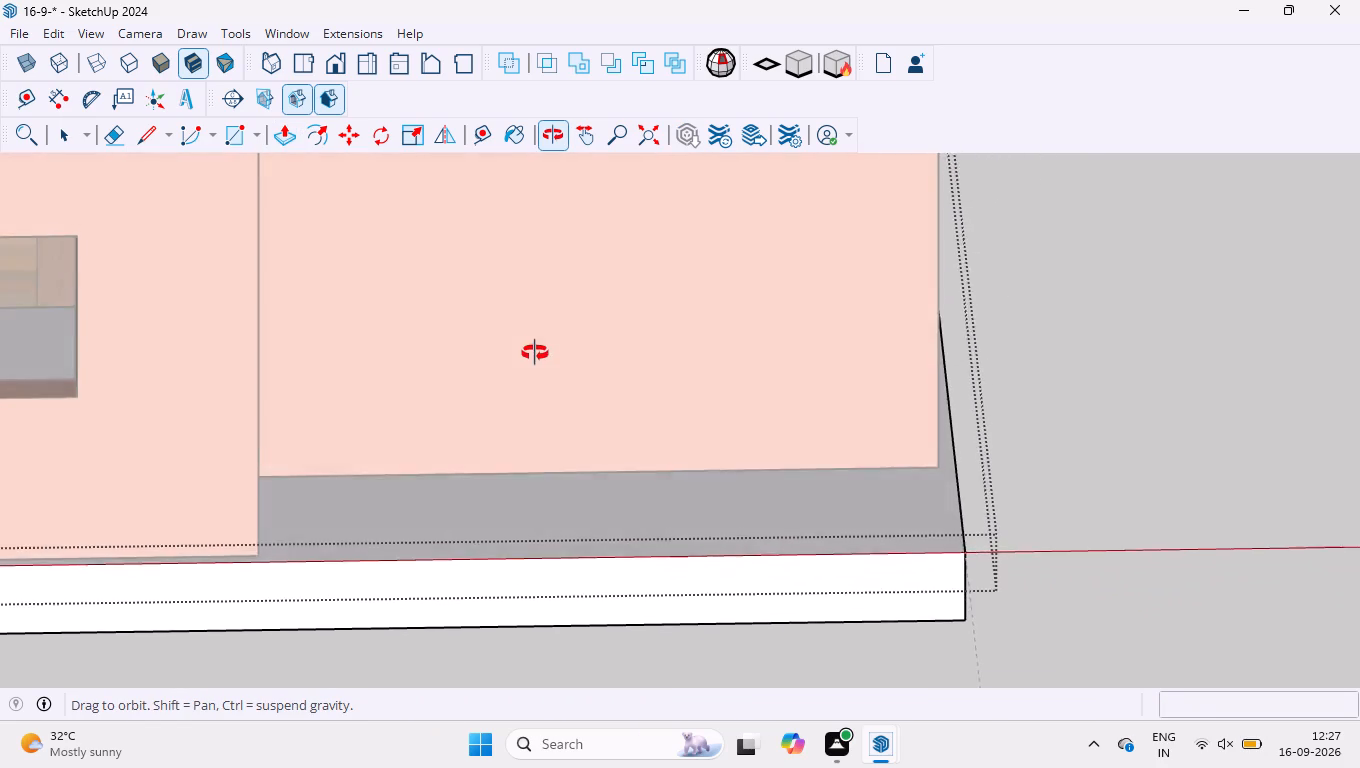
middle_click_drag(535, 353, 534, 348)
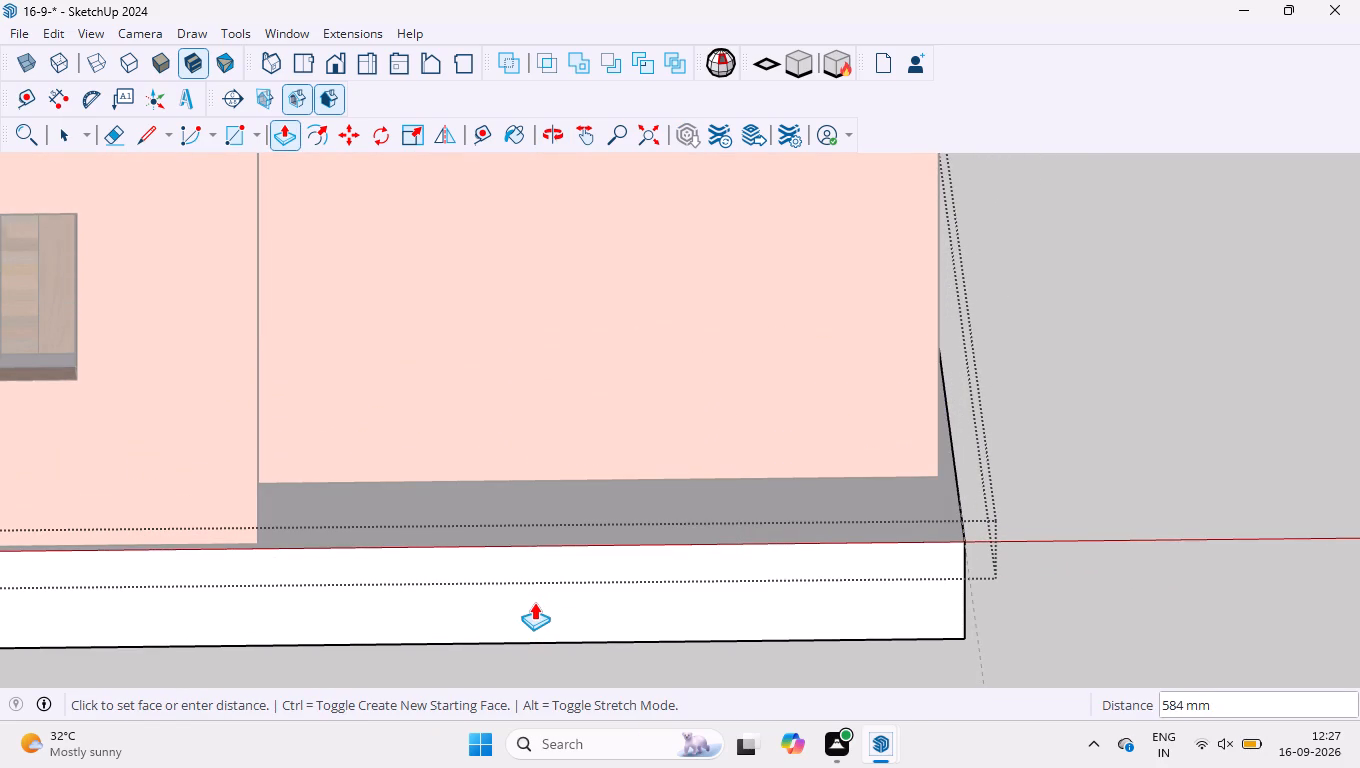
type("600")
key("Return")
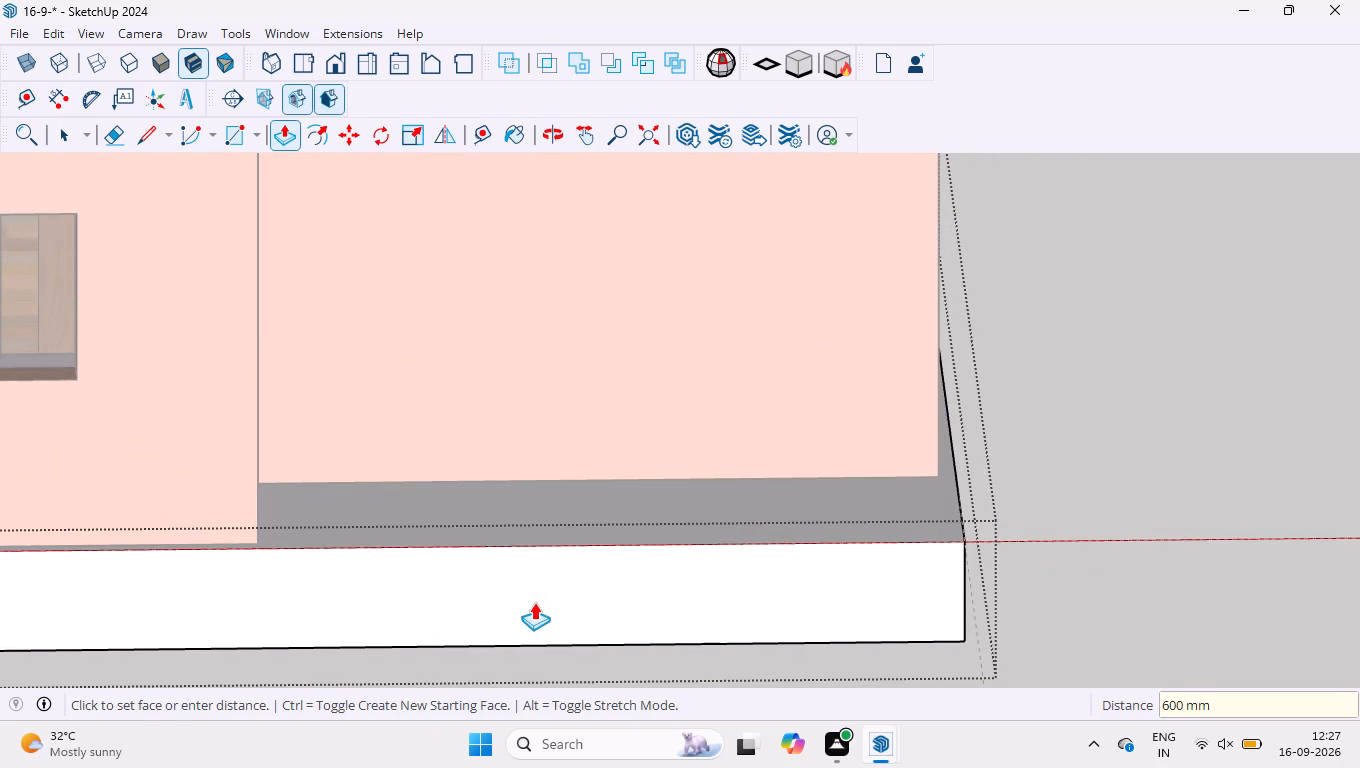
scroll(566, 579, "down", 3)
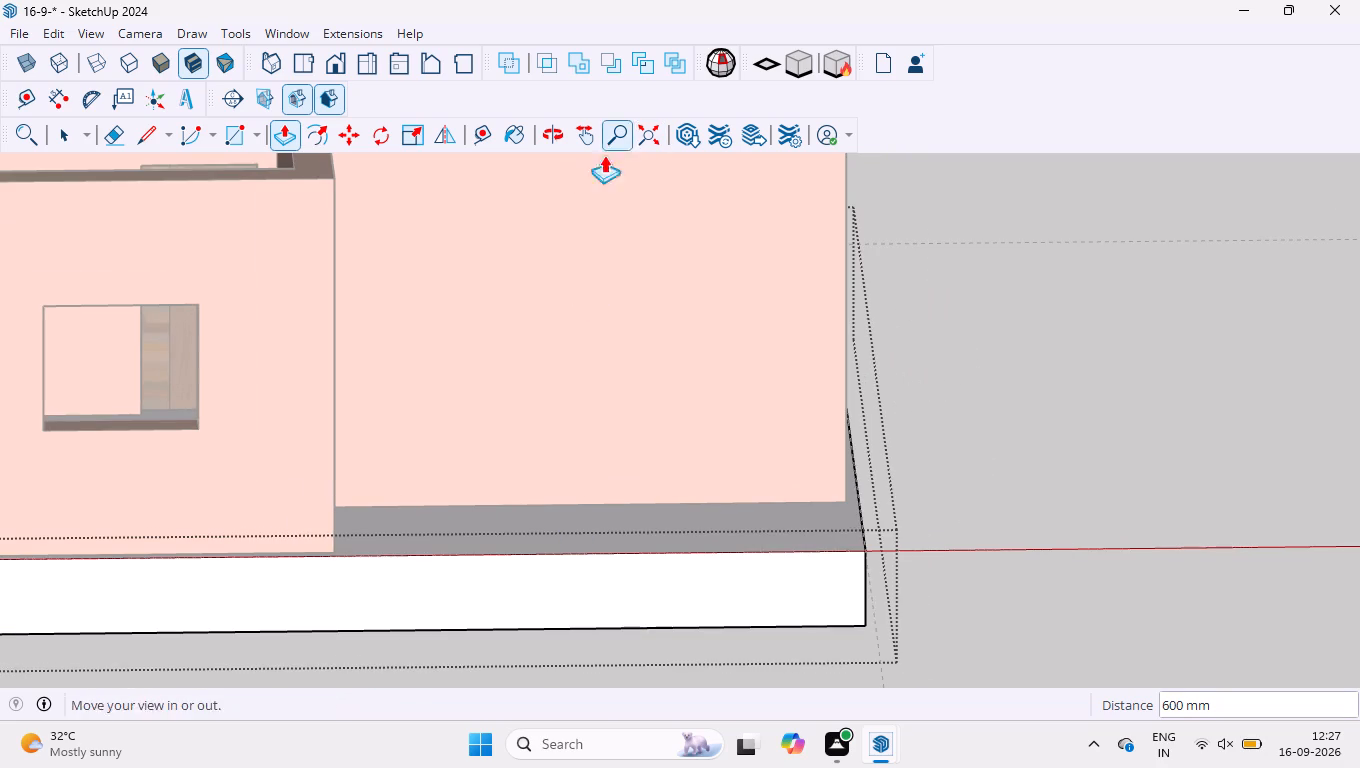
scroll(592, 438, "up", 3)
key("space")
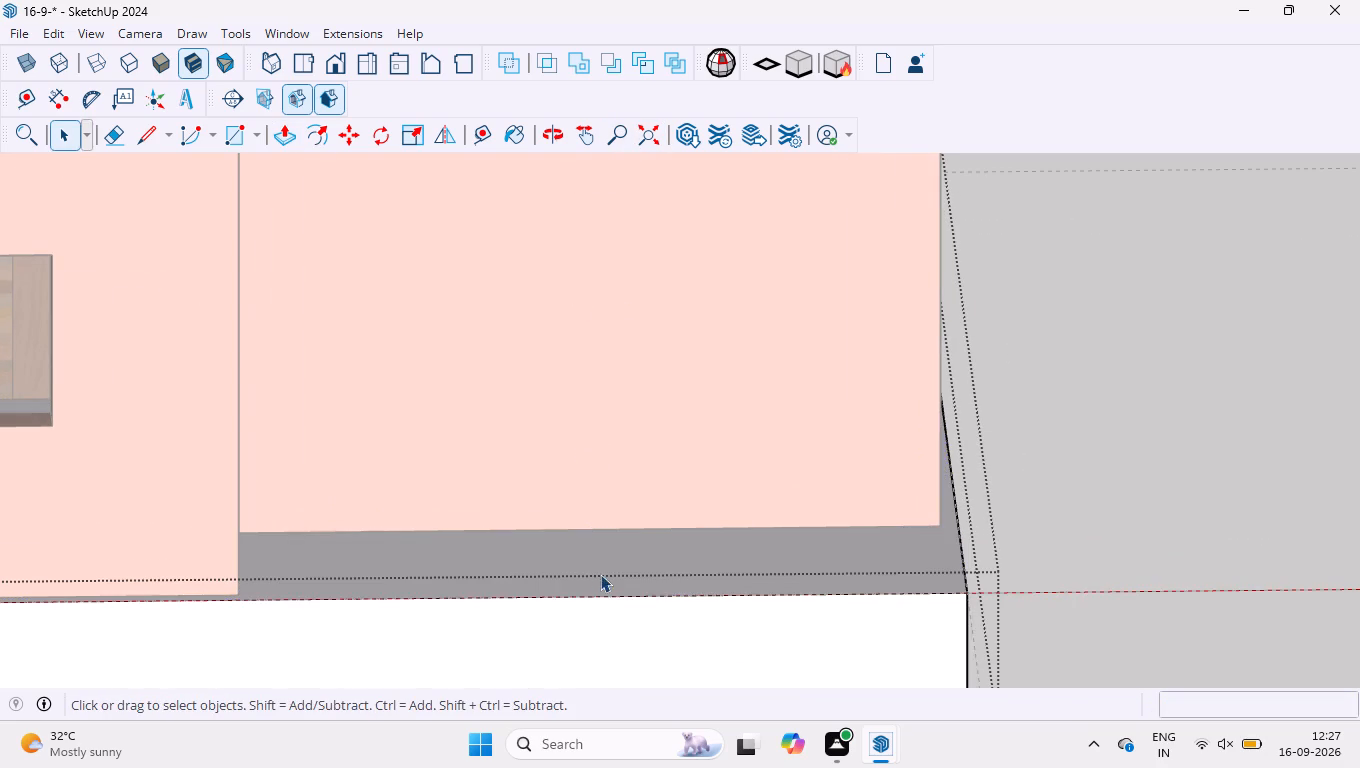
Place a guide line 100 mm outside the bottom edge of the recessed wall.
middle_click_drag(600, 573, 573, 677)
scroll(565, 463, "down", 10)
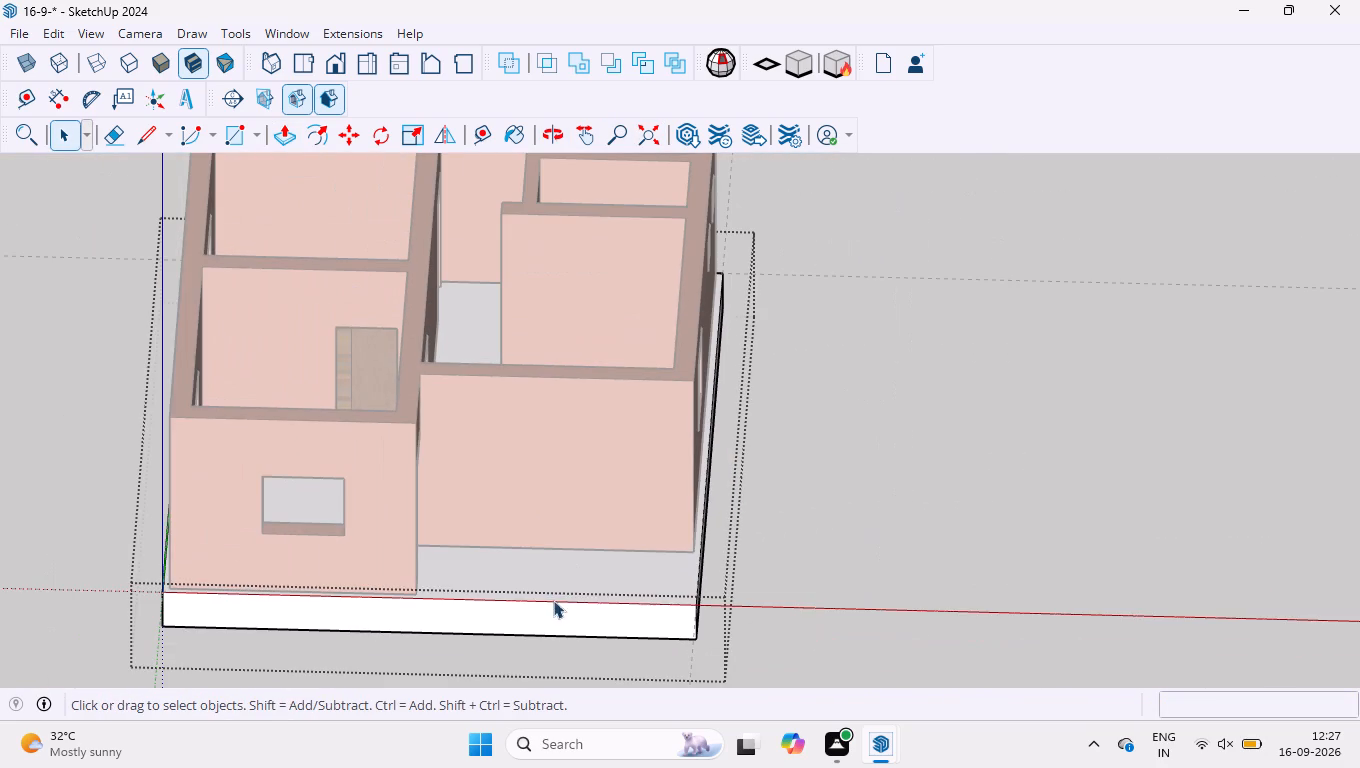
middle_click_drag(556, 598, 544, 676)
scroll(535, 517, "down", 3)
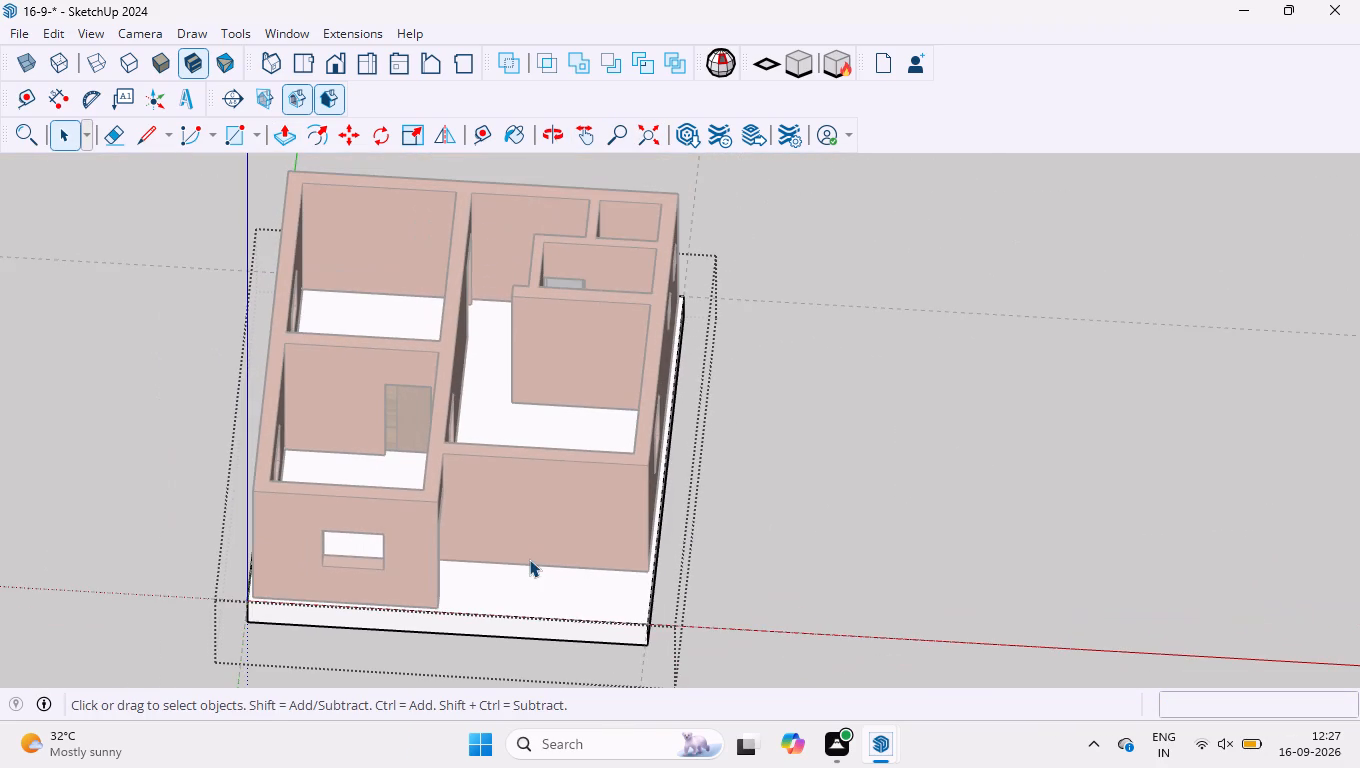
scroll(528, 607, "up", 4)
middle_click_drag(516, 533, 559, 527)
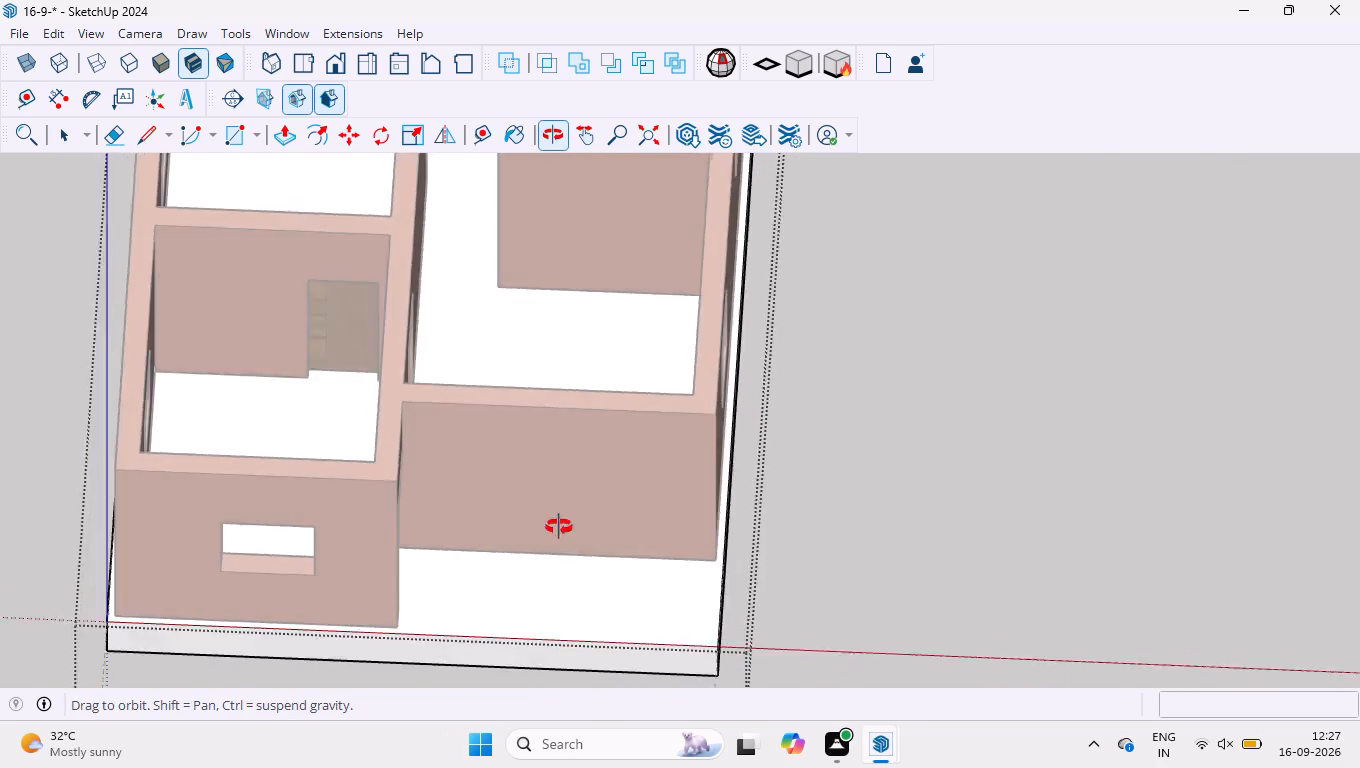
middle_click_drag(559, 527, 572, 507)
left_click(484, 136)
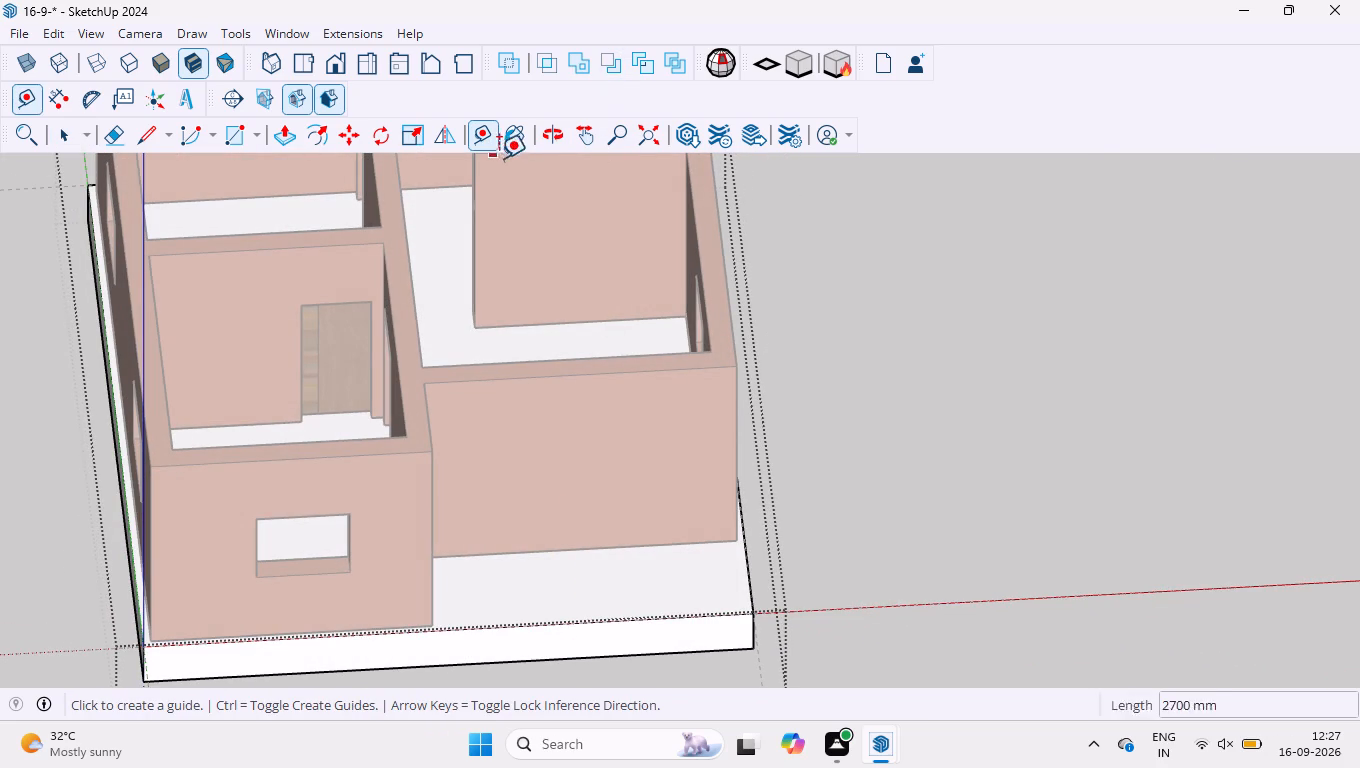
left_click(667, 544)
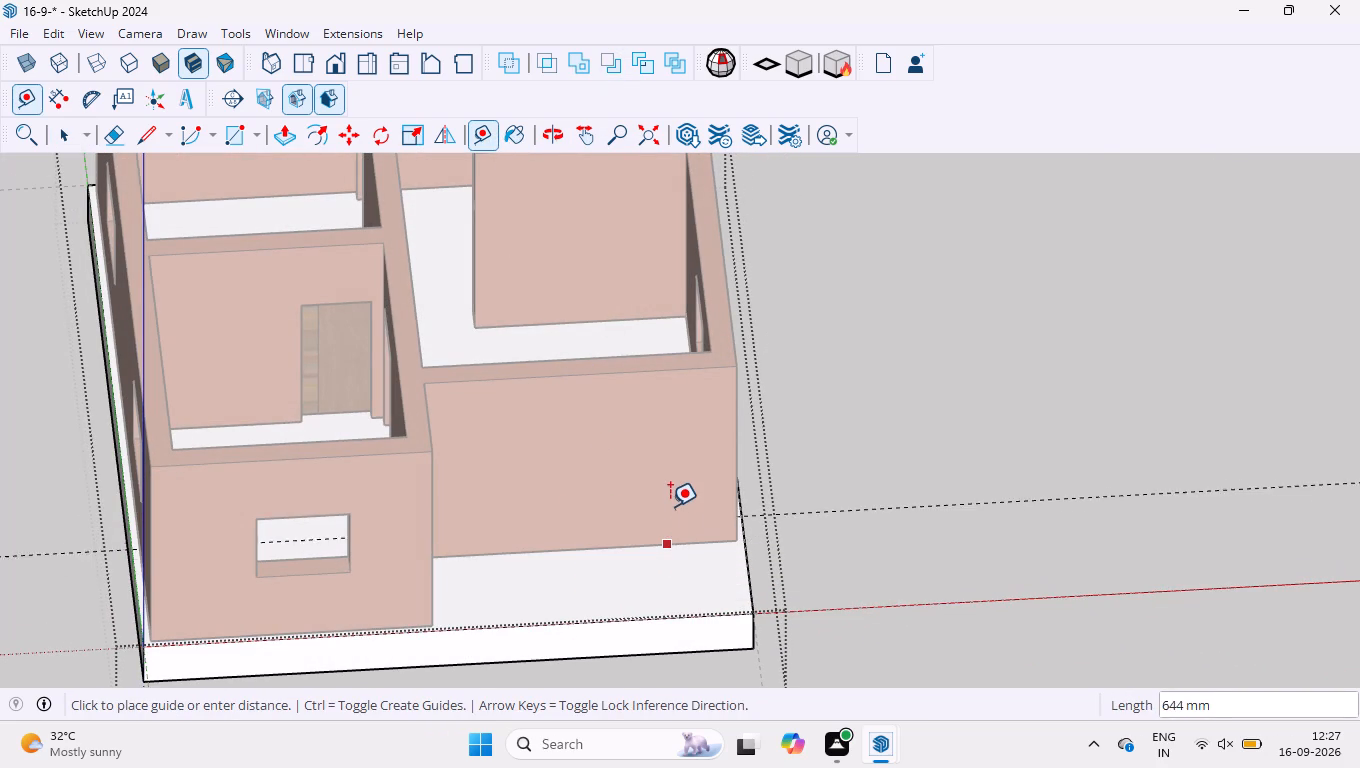
middle_click_drag(691, 589, 735, 469)
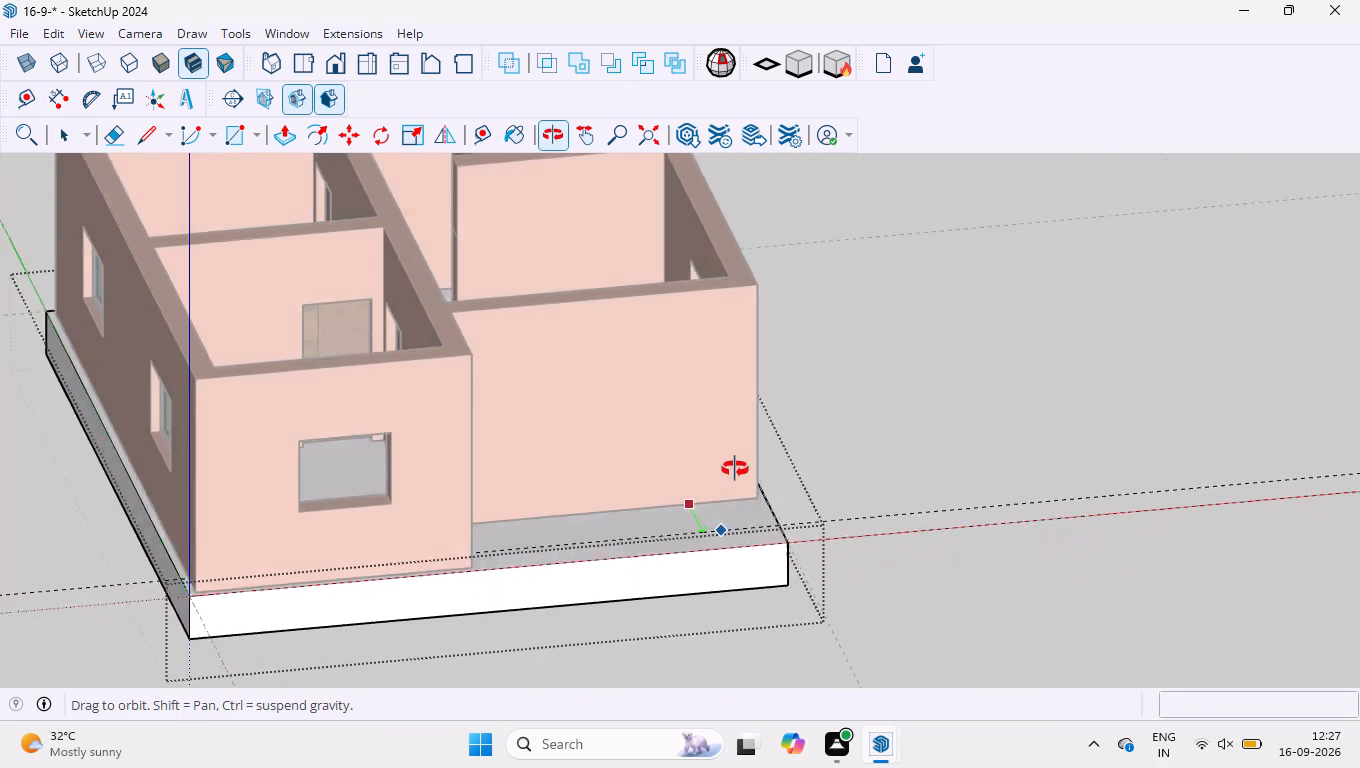
middle_click_drag(735, 469, 735, 468)
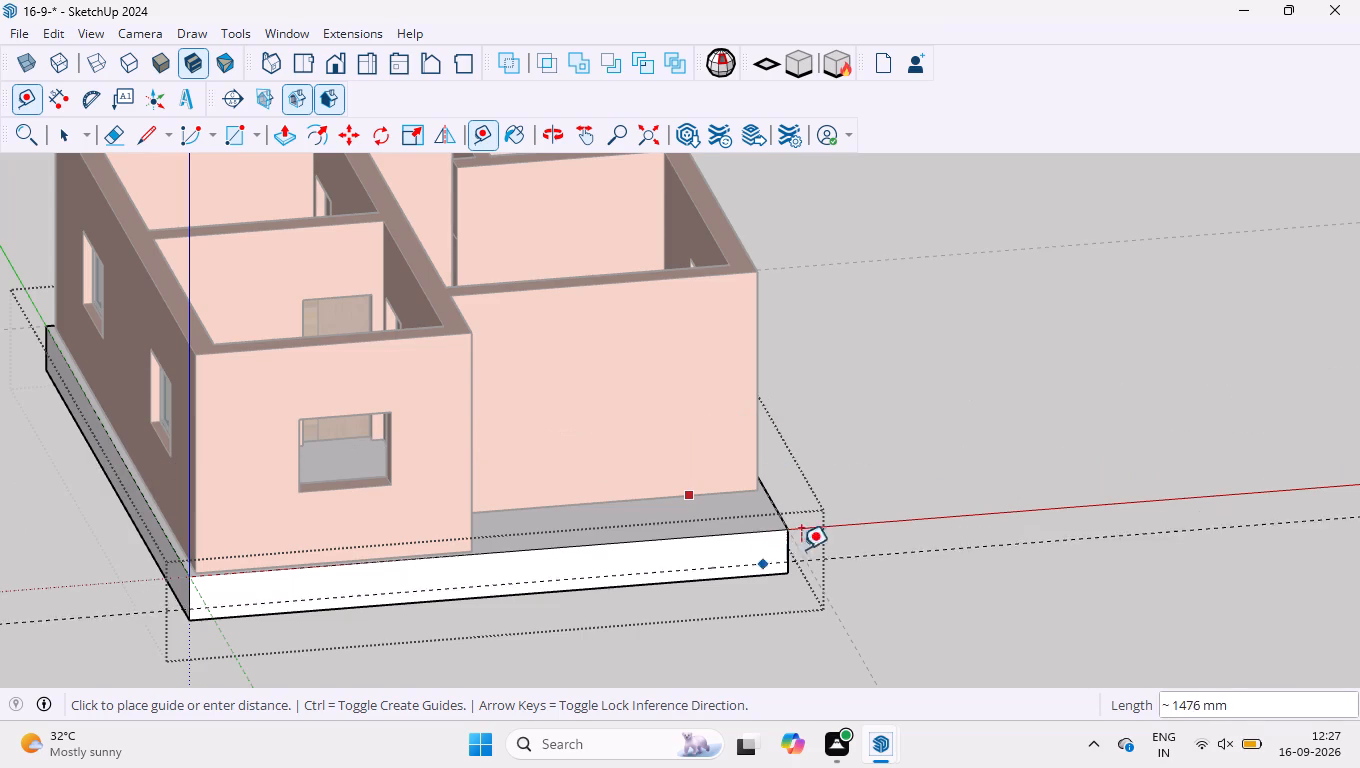
scroll(791, 497, "up", 1)
middle_click_drag(784, 490, 773, 607)
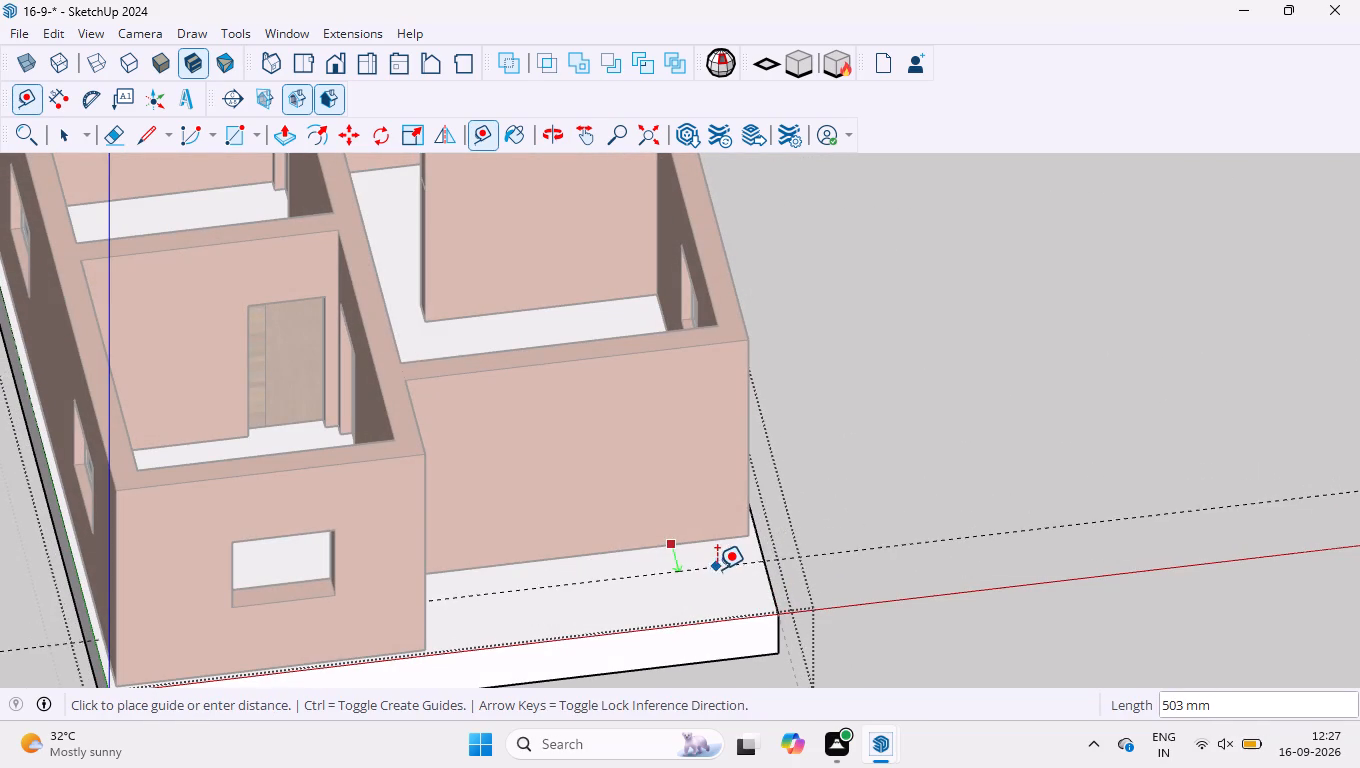
type("100")
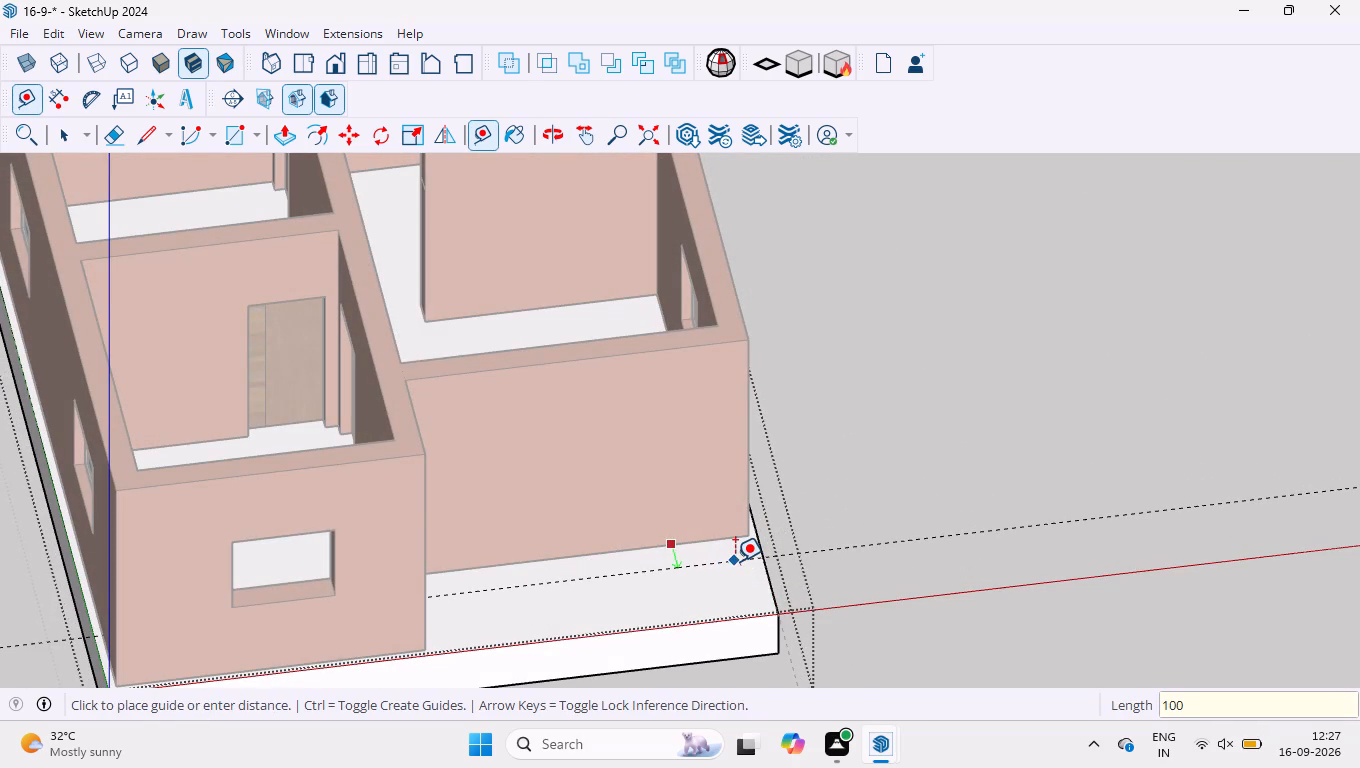
key("Return")
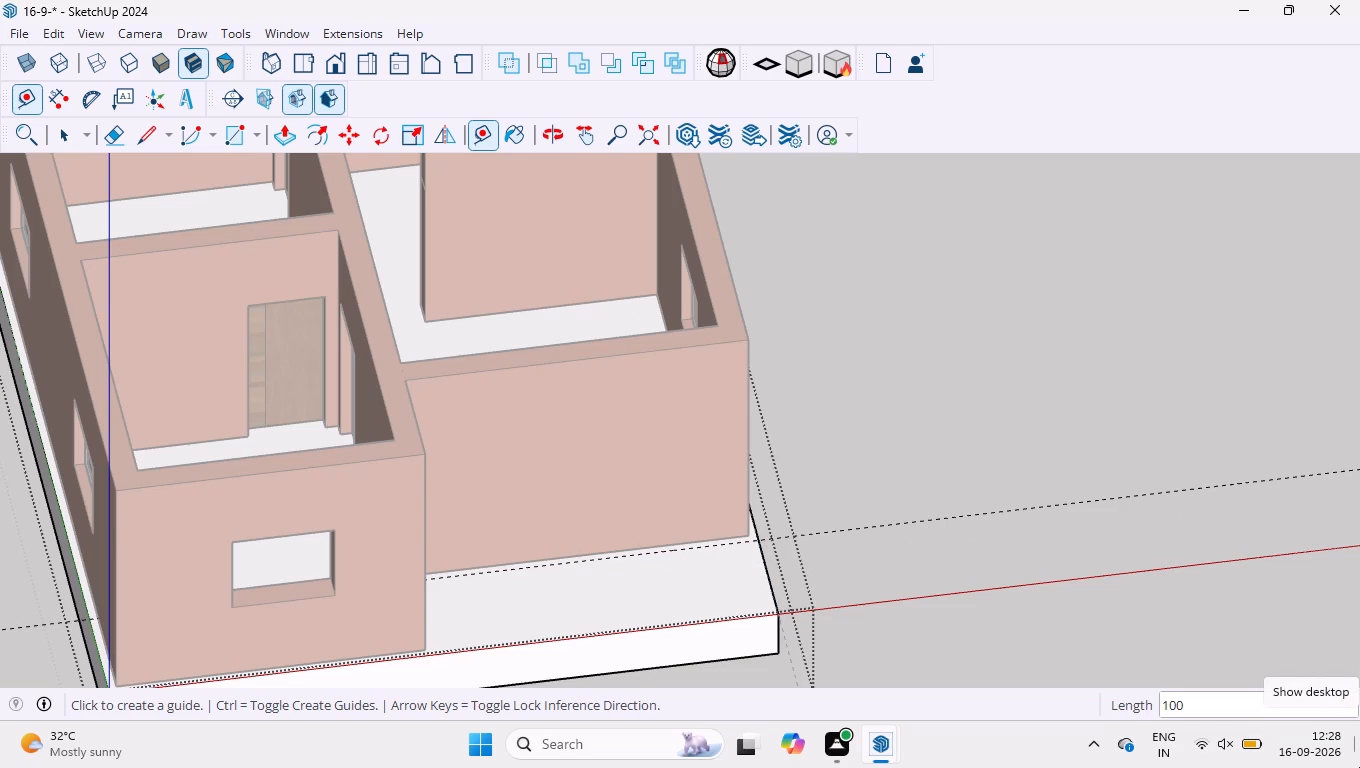
key("space")
Place a guide line 240 mm out from the bottom edge of the short wall beside the patterned door.
middle_click_drag(1022, 459, 920, 565)
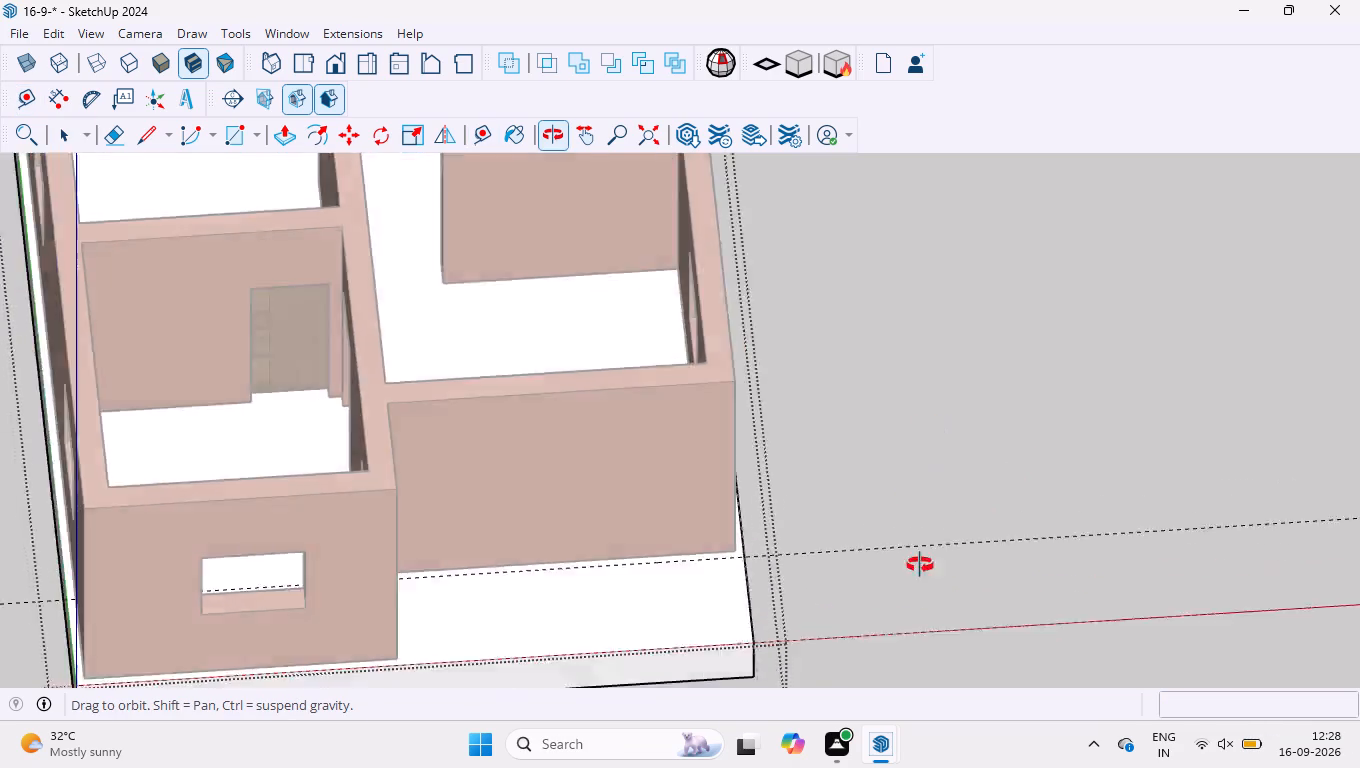
middle_click_drag(920, 565, 499, 539)
scroll(408, 161, "up", 8)
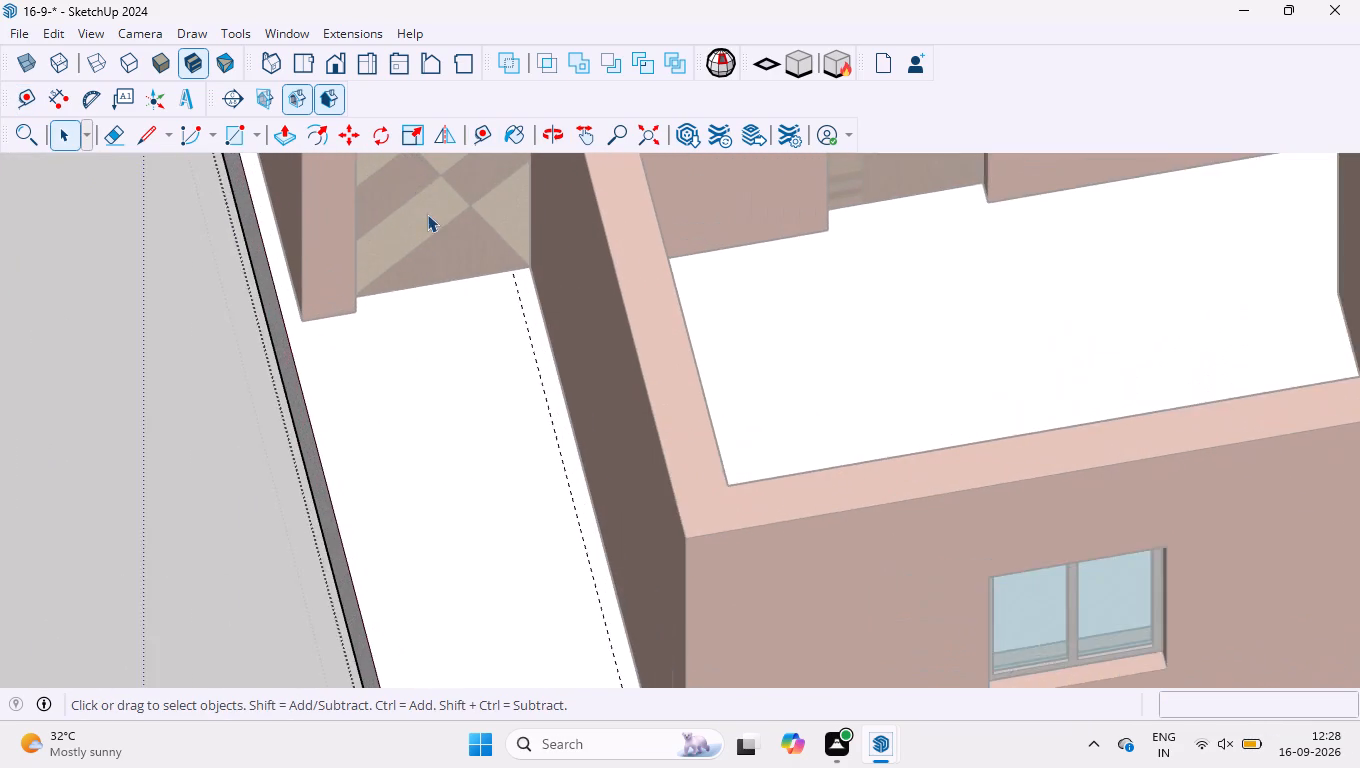
scroll(427, 214, "up", 5)
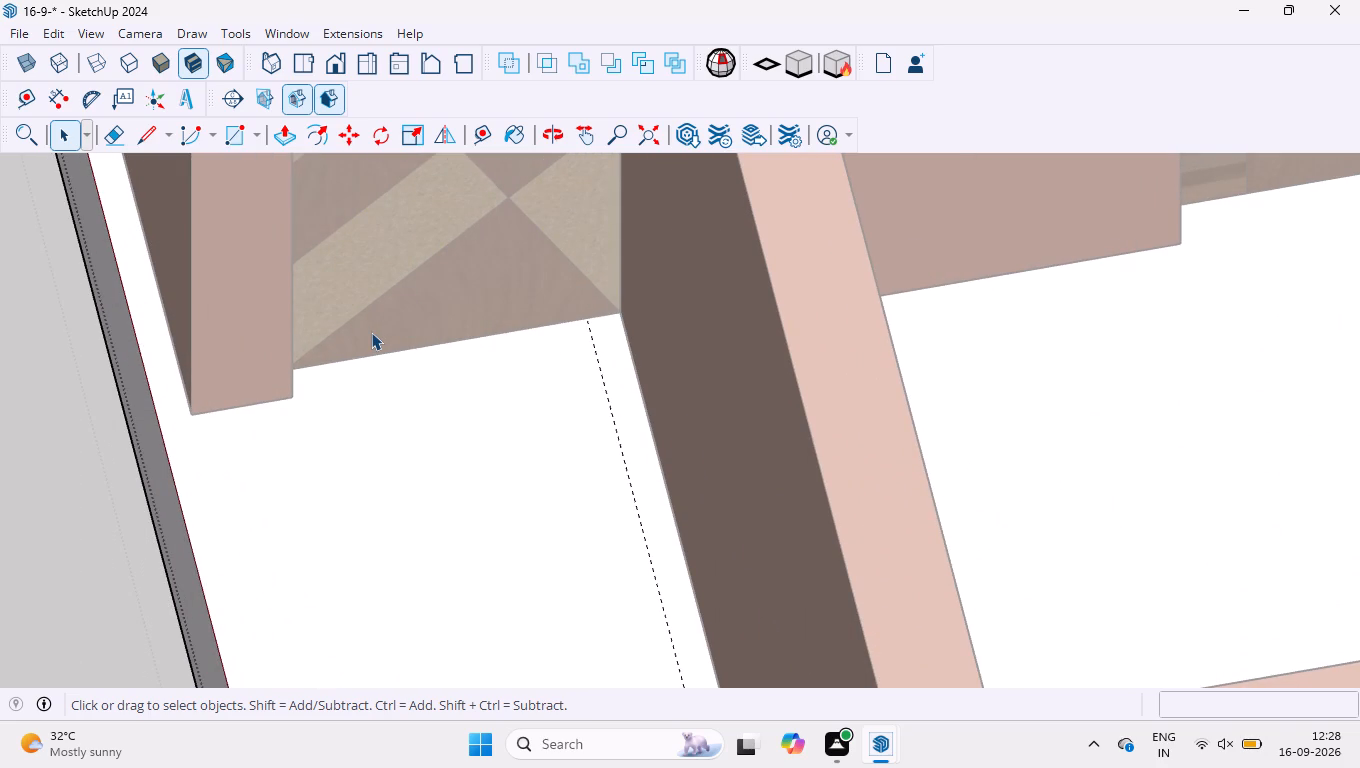
left_click(478, 141)
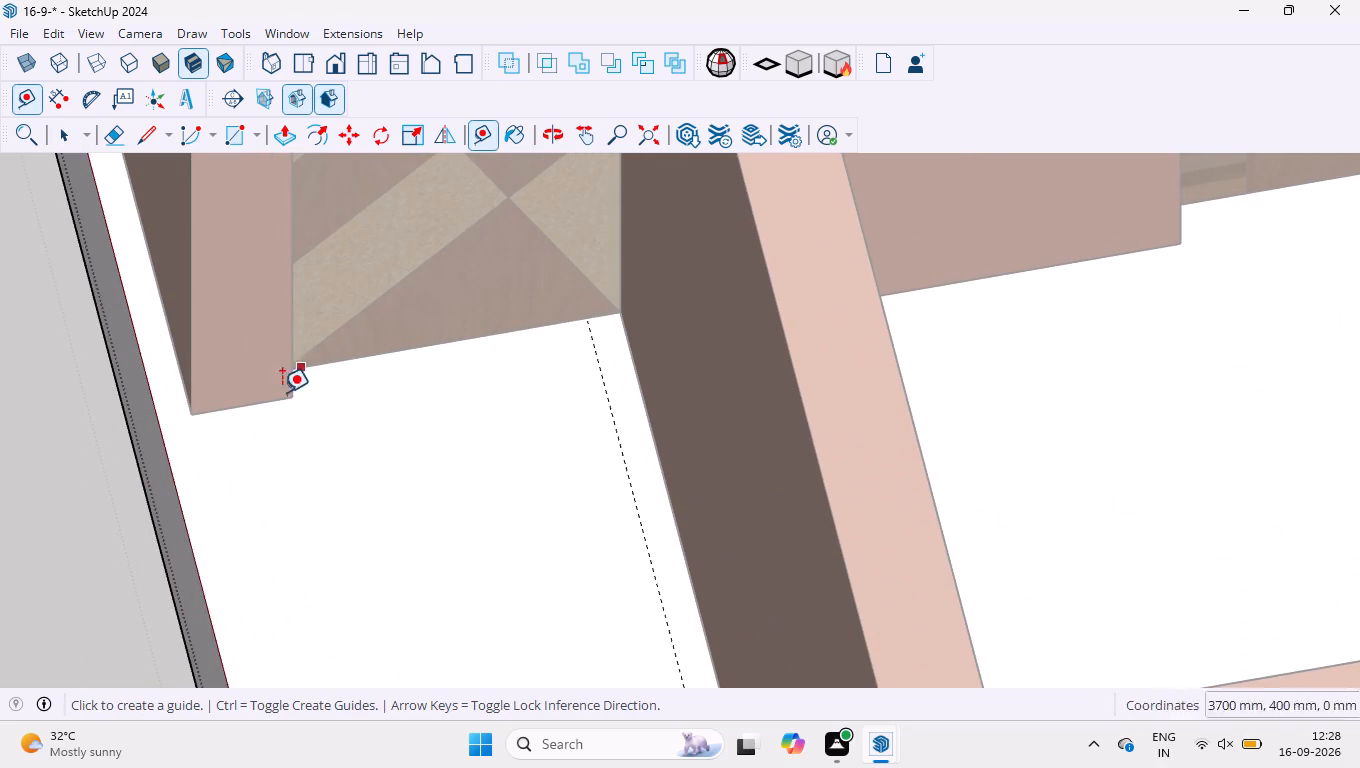
left_click(254, 404)
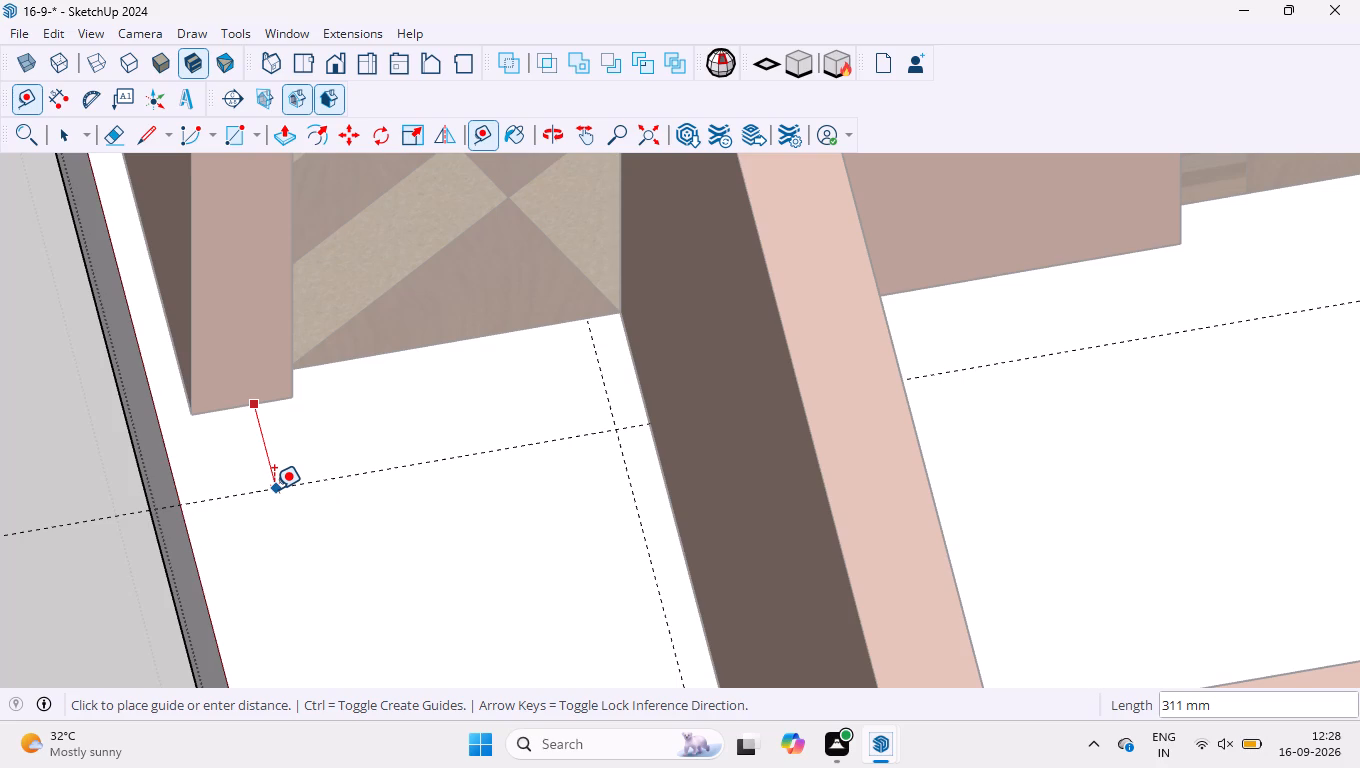
key("2")
type("40")
key("Return")
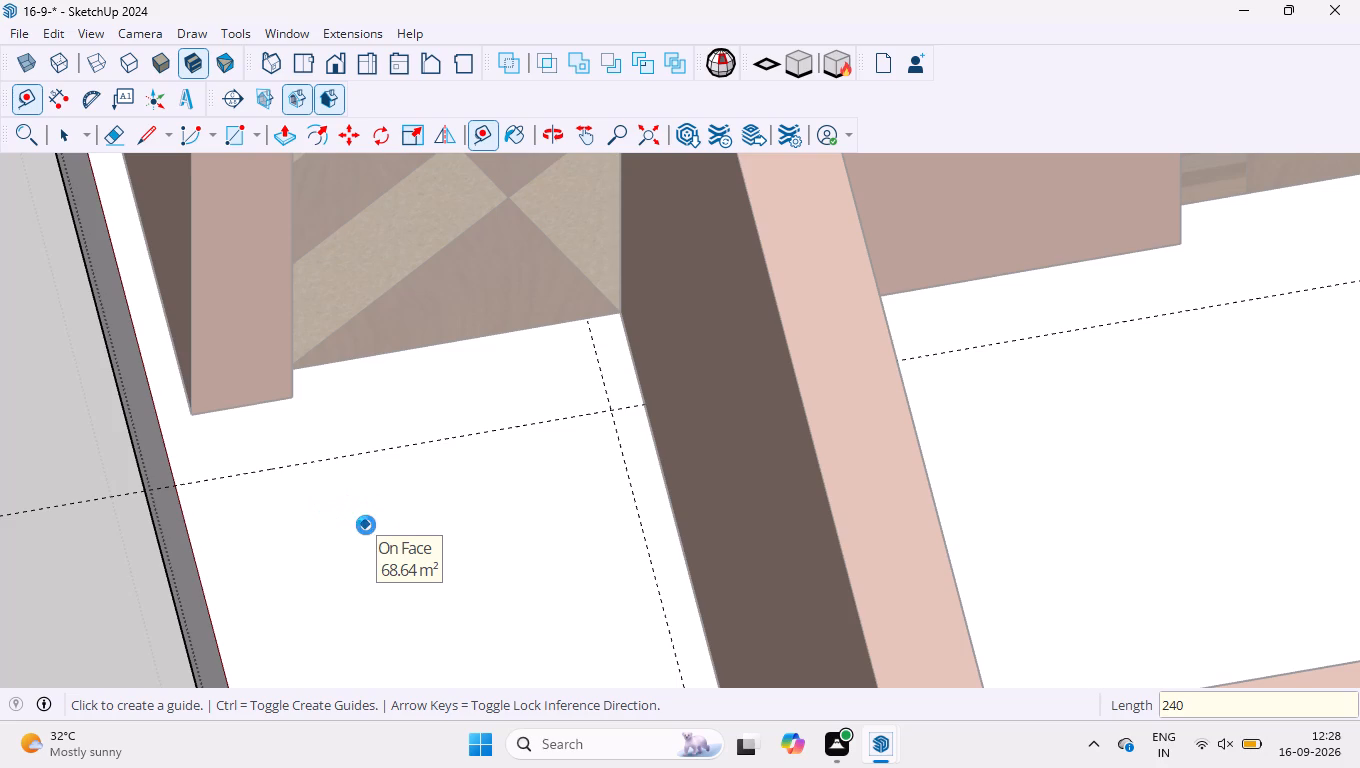
key("space")
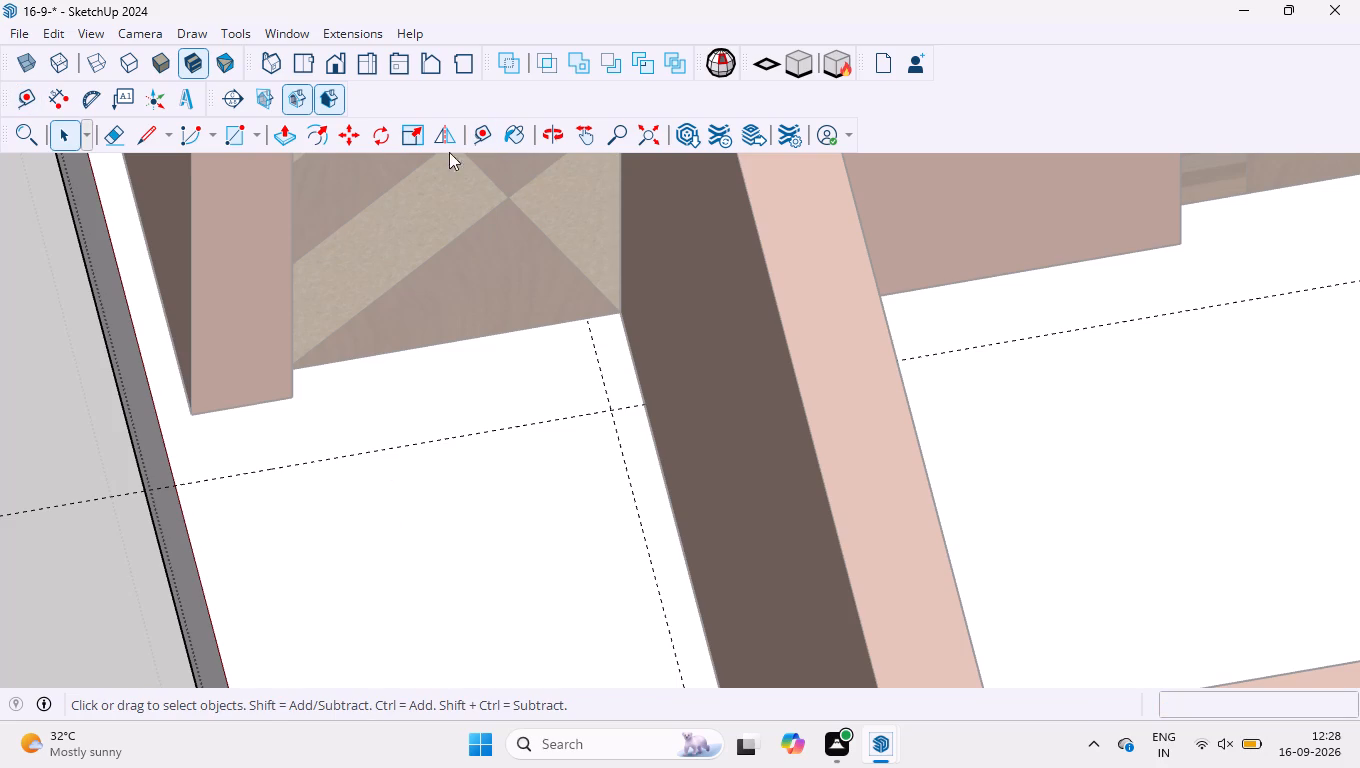
Copy the new guide line 240 mm further away from the door wall and array it to three copies.
left_click(340, 136)
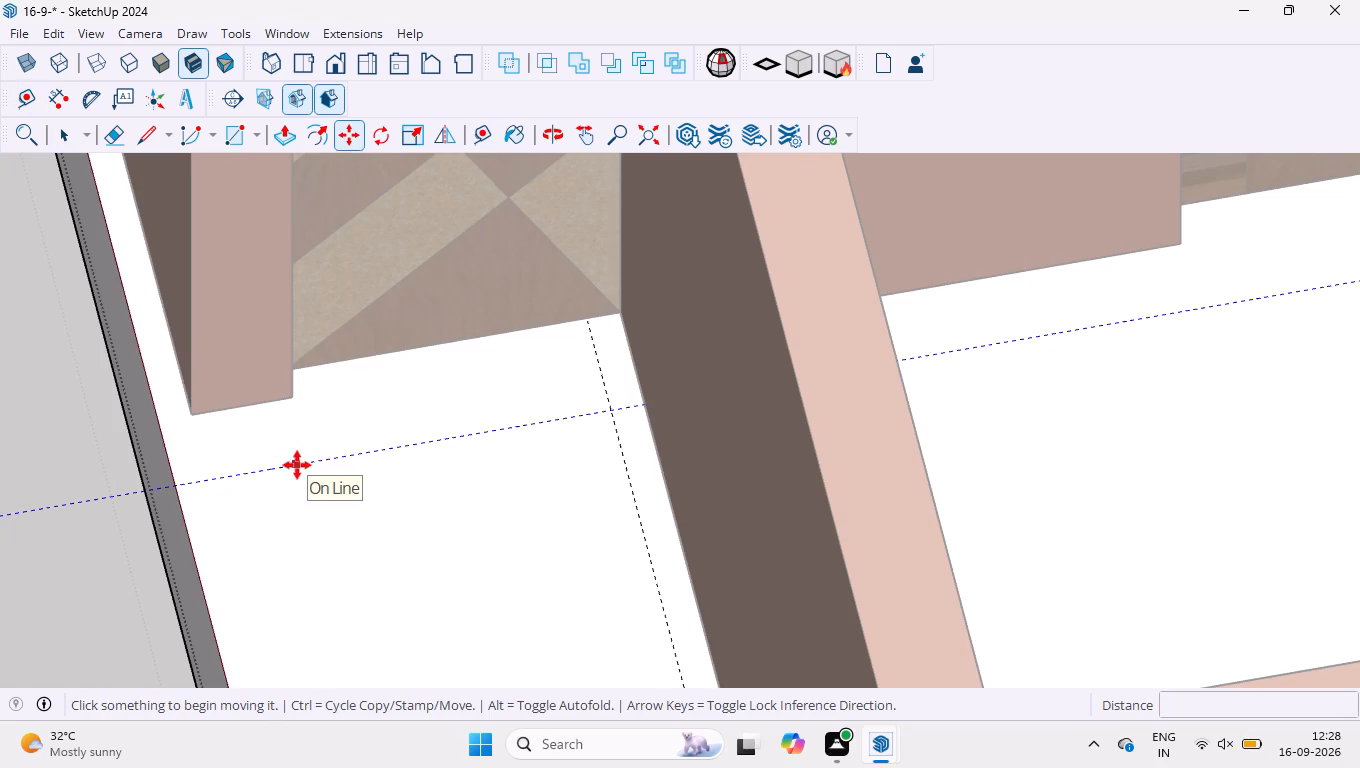
left_click(297, 465)
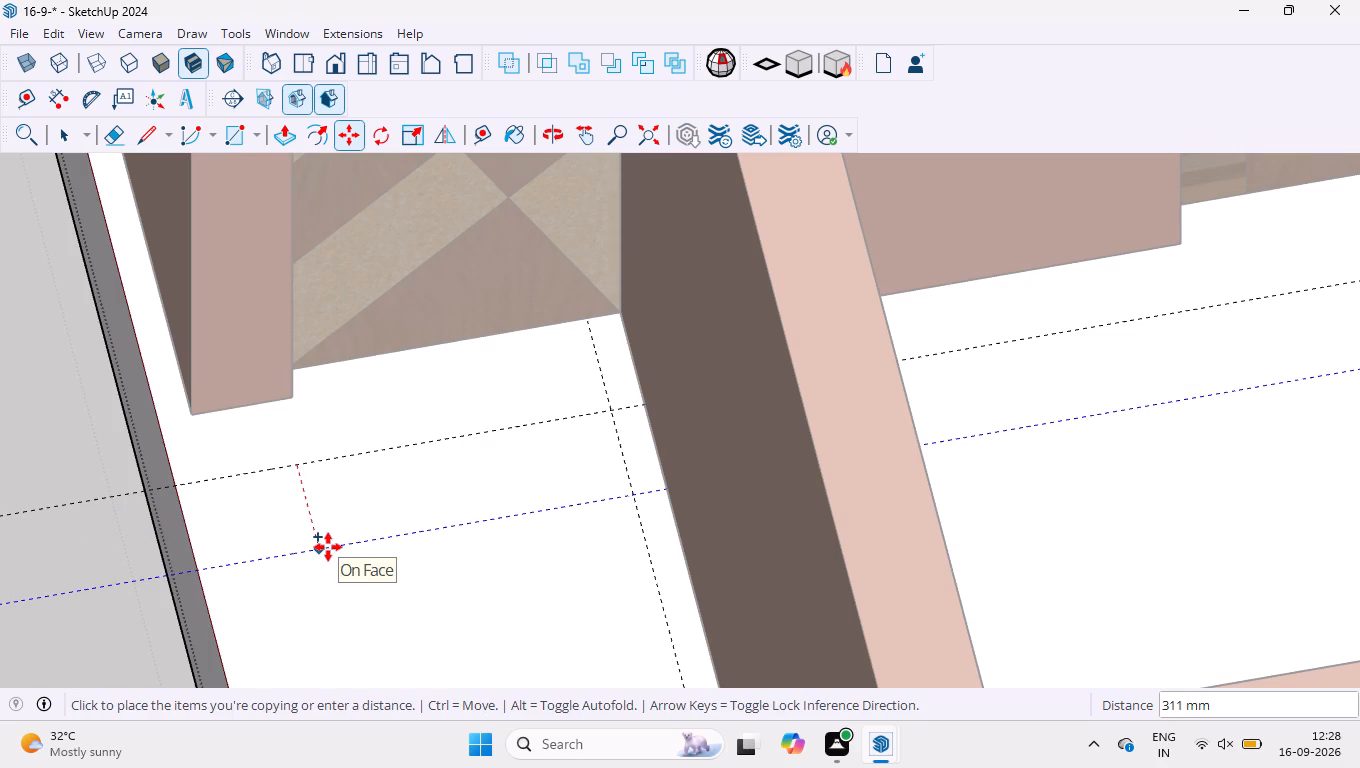
type("249")
key("BackSpace")
key("0")
key("Return")
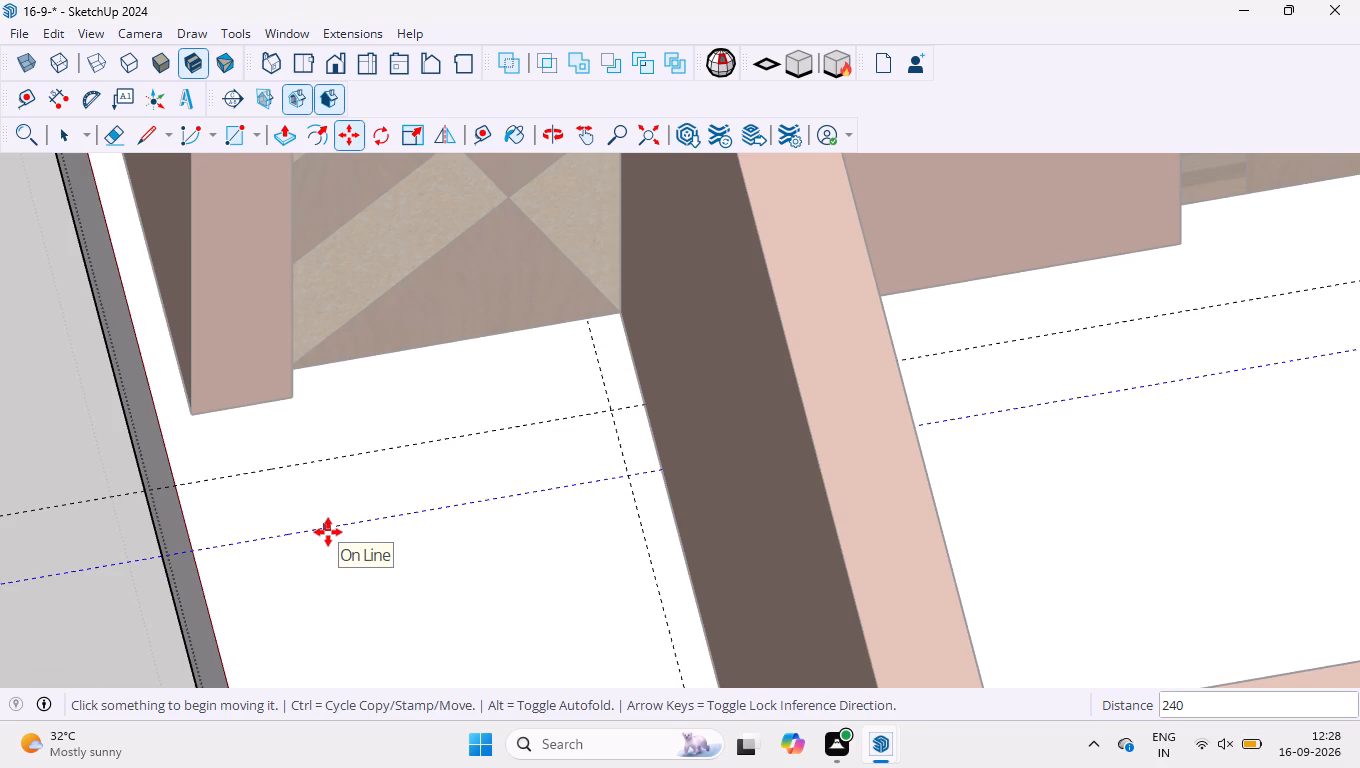
type("*3")
key("Return")
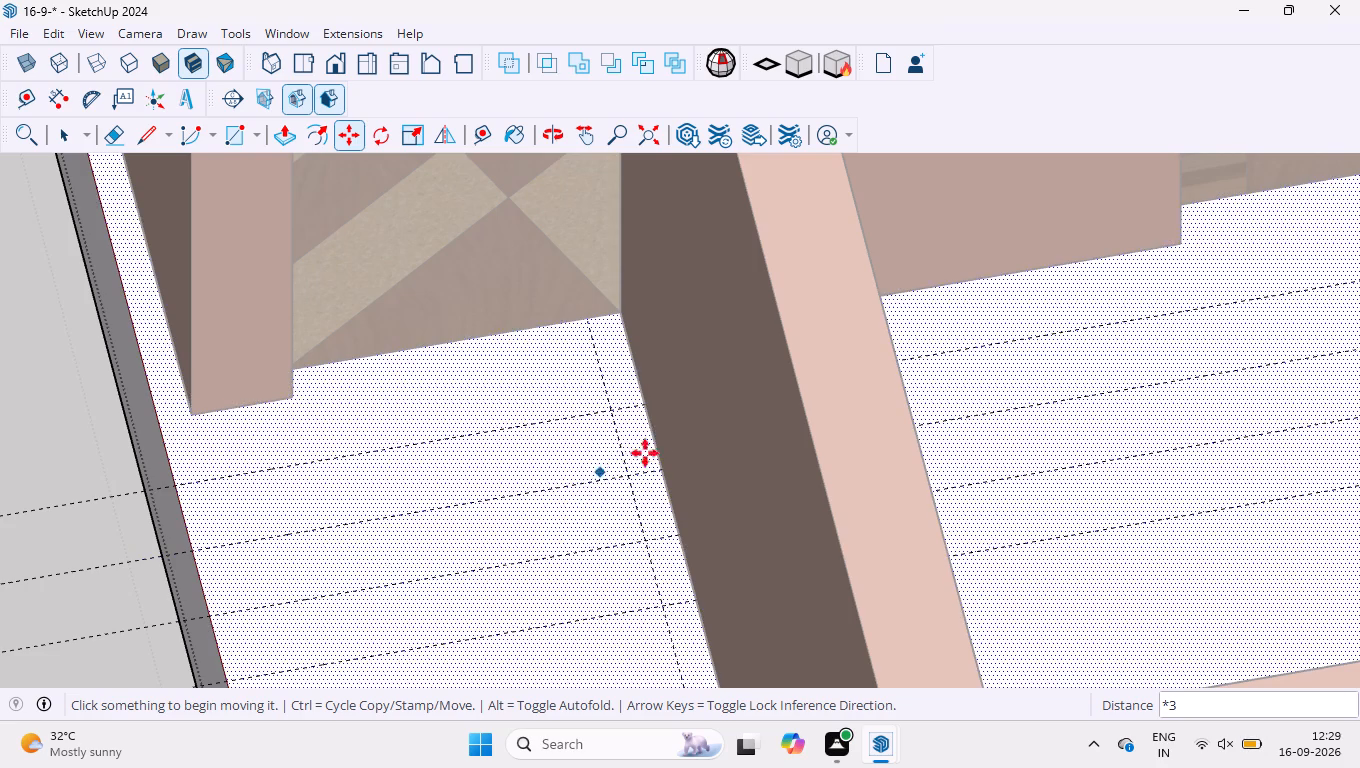
Copy the guide line running along the recessed wall to the bottom corner of the short wall at the door opening.
left_click(624, 447)
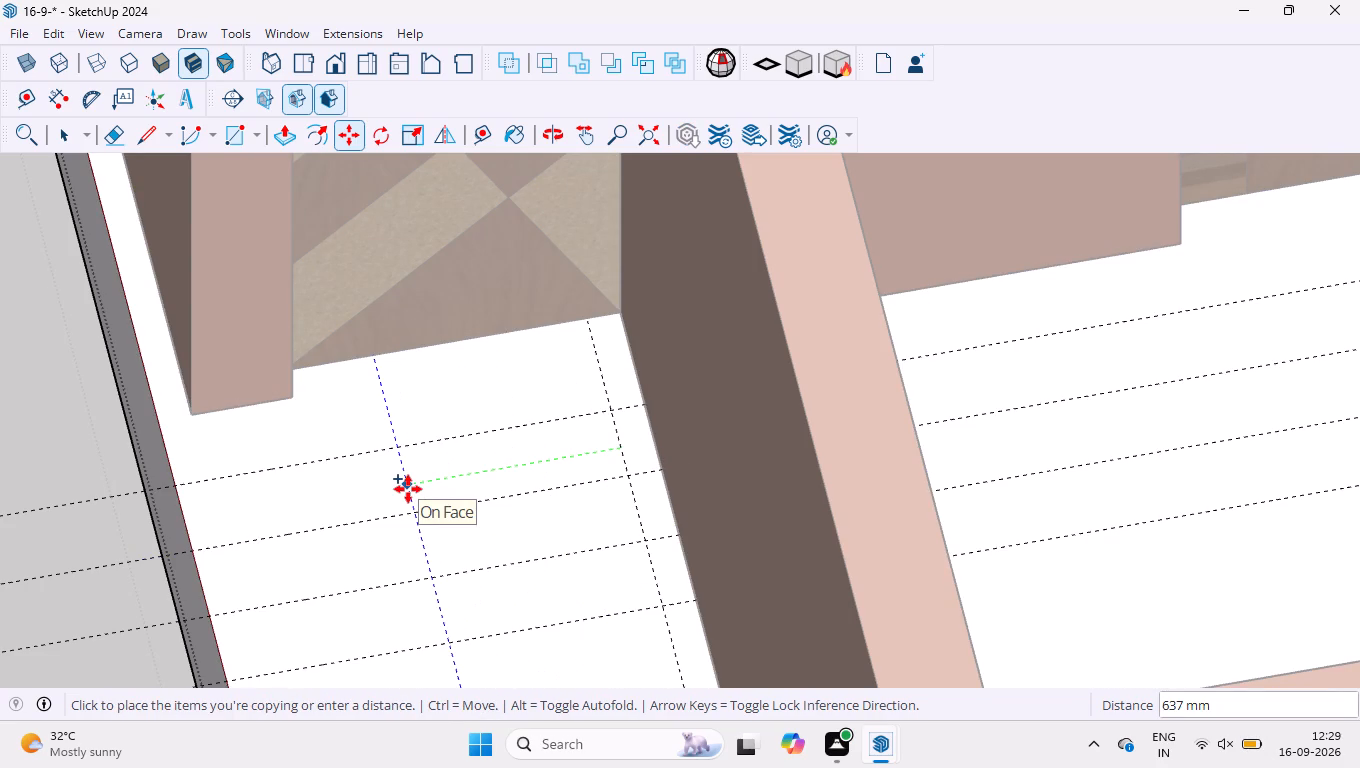
left_click(295, 403)
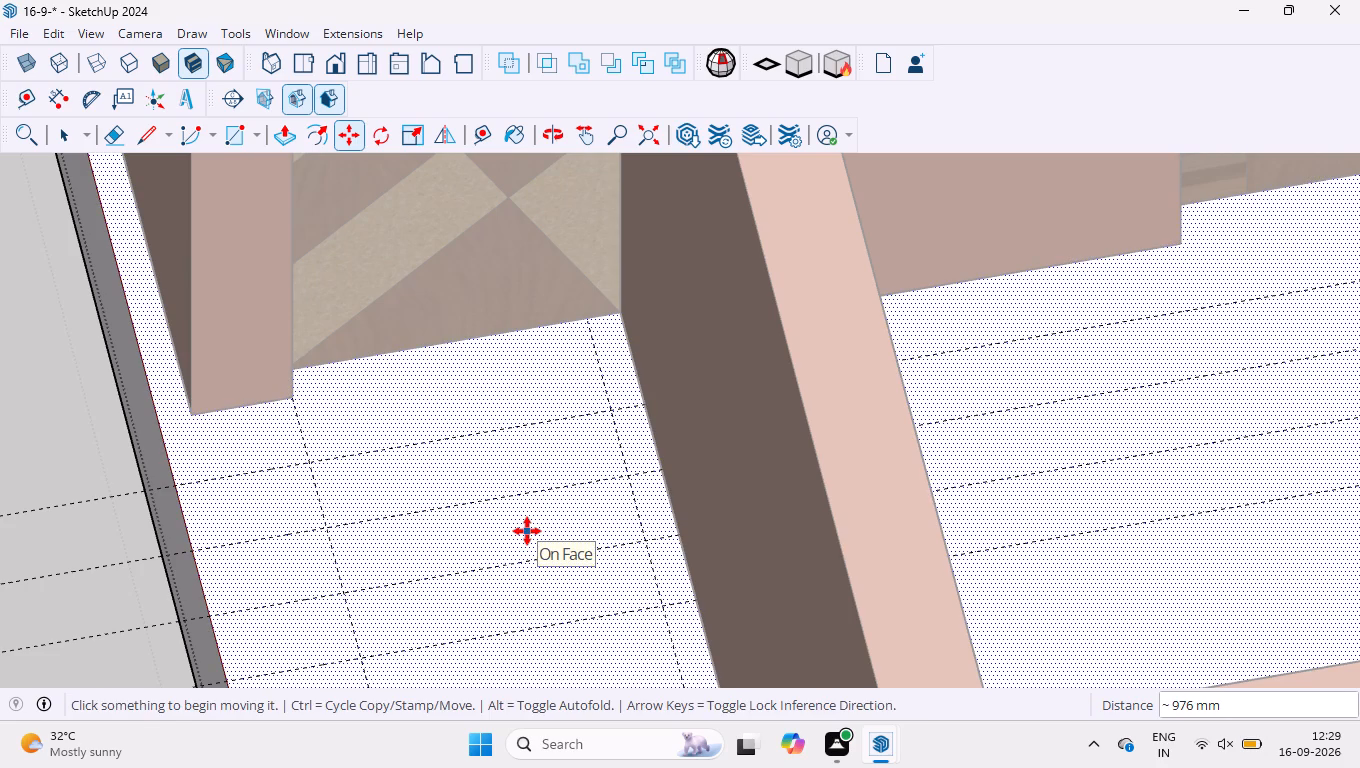
Draw a rectangle 4100 mm long on the plinth top from the short wall's outer corner to where the recessed wall's guide meets the plinth edge.
middle_click_drag(527, 531, 480, 669)
scroll(517, 451, "down", 9)
scroll(481, 614, "up", 5)
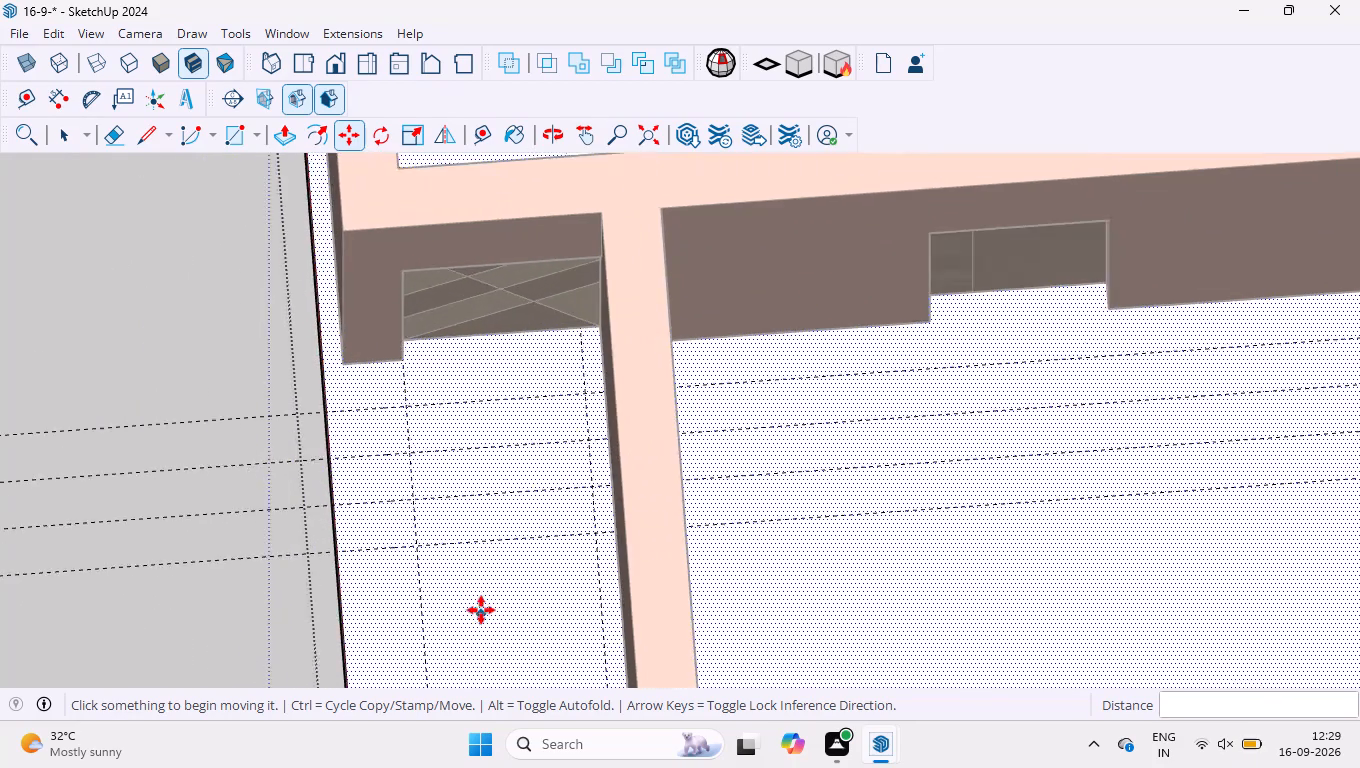
scroll(481, 610, "up", 1)
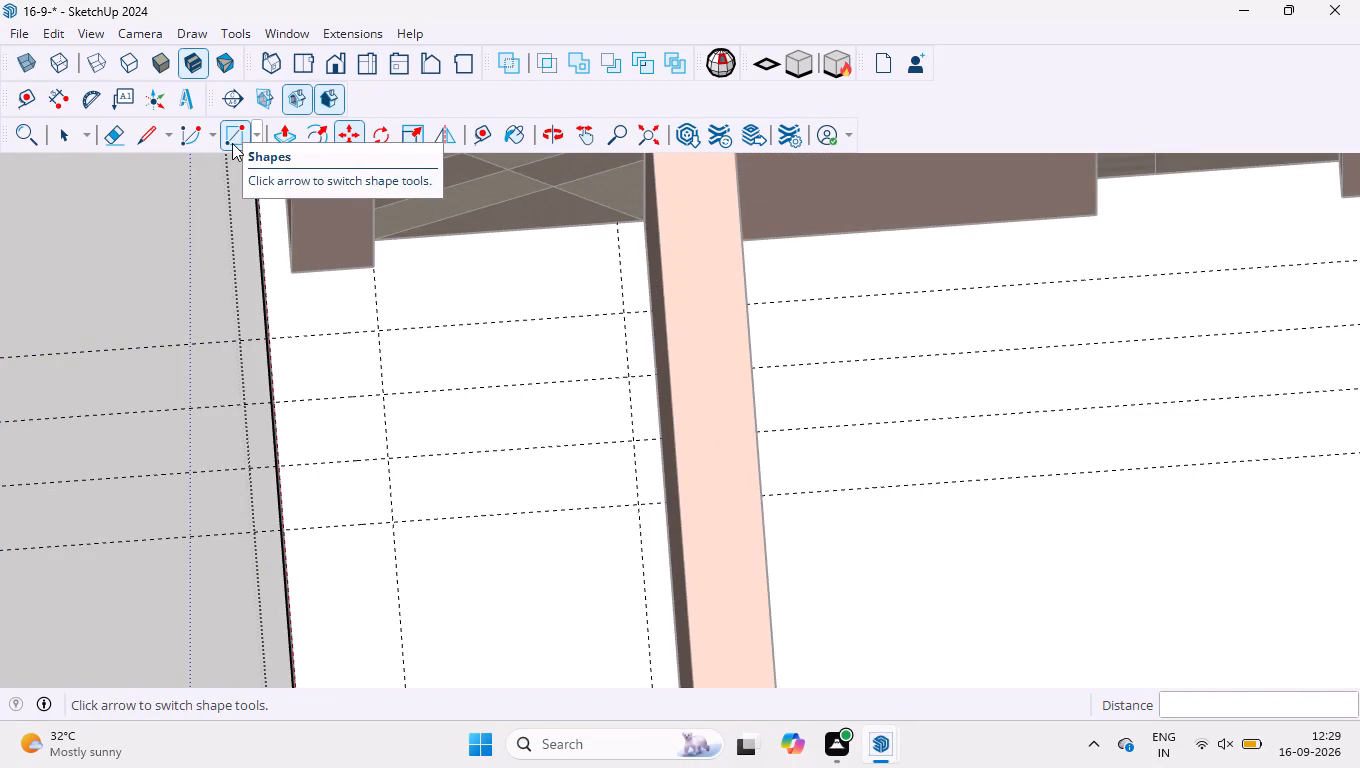
left_click(232, 143)
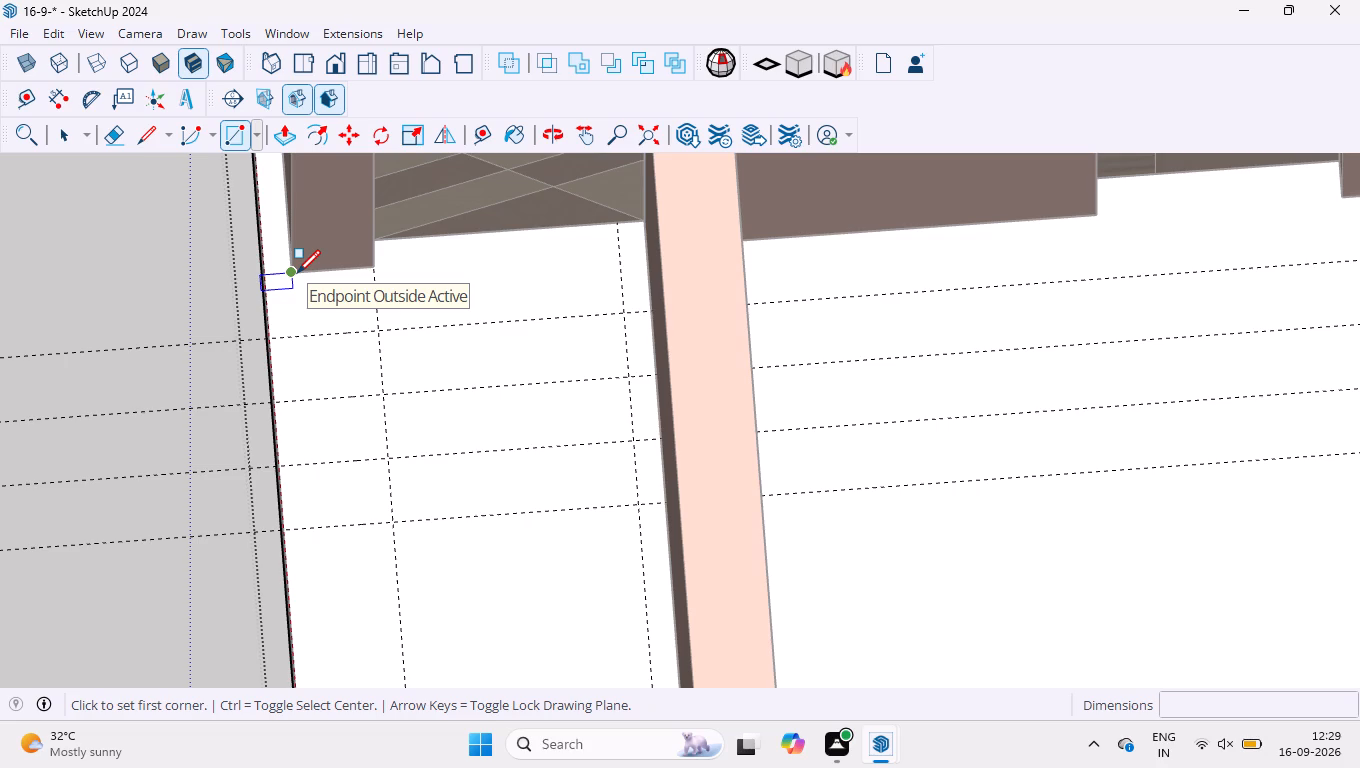
left_click(297, 273)
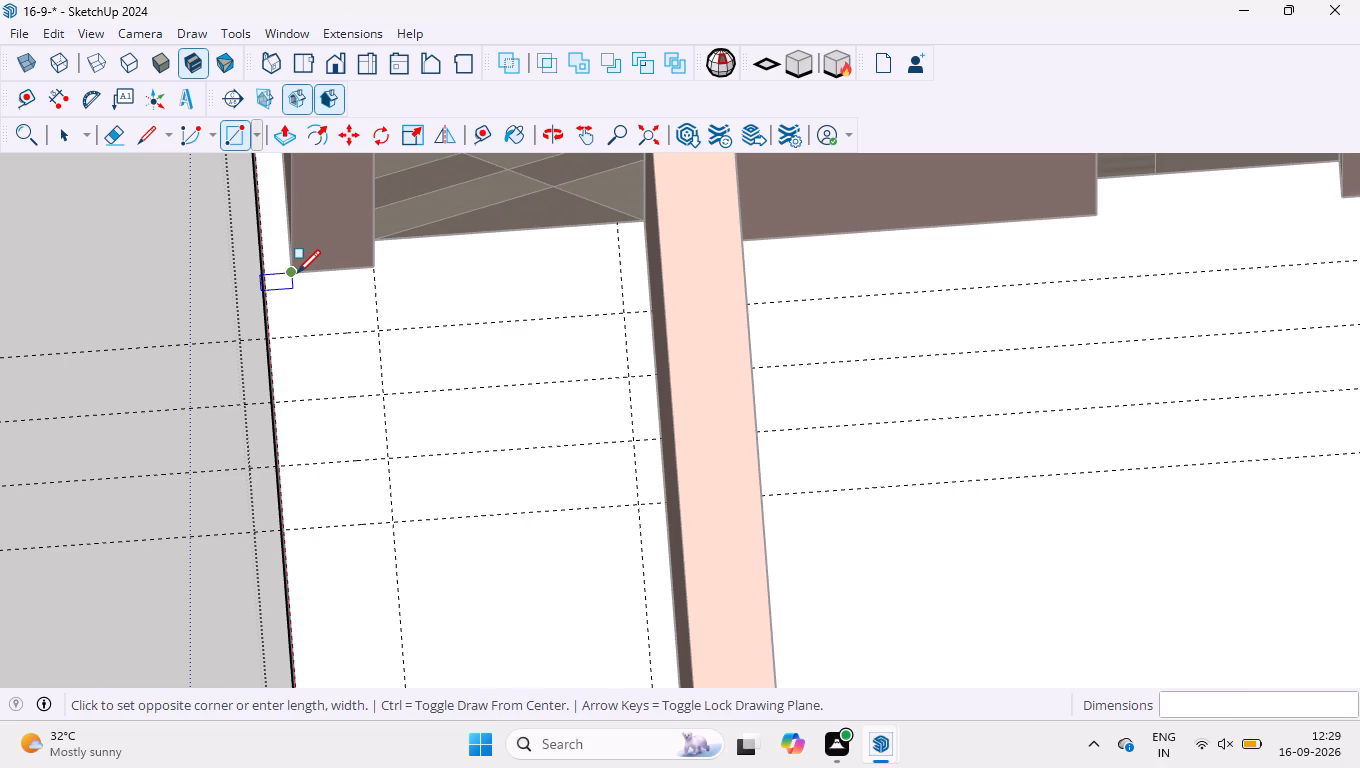
scroll(331, 361, "down", 14)
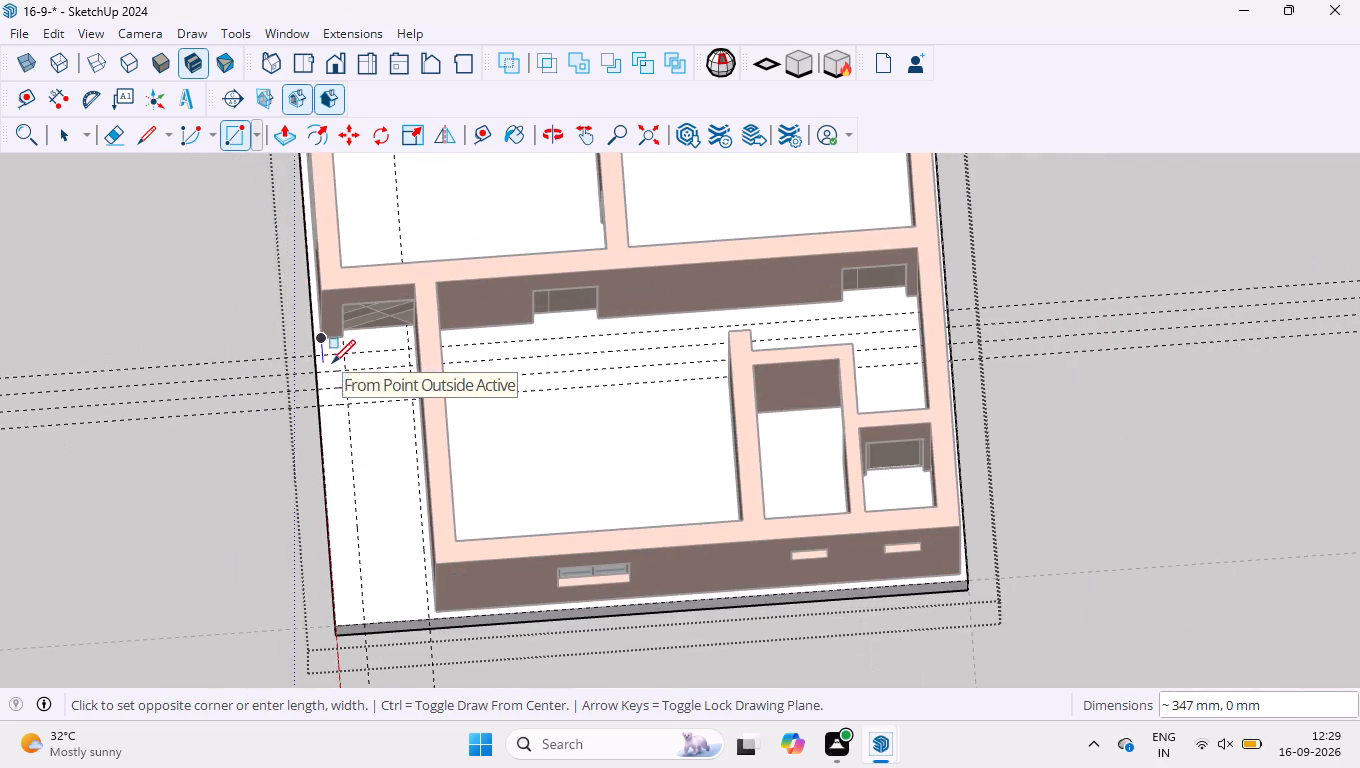
scroll(437, 658, "up", 9)
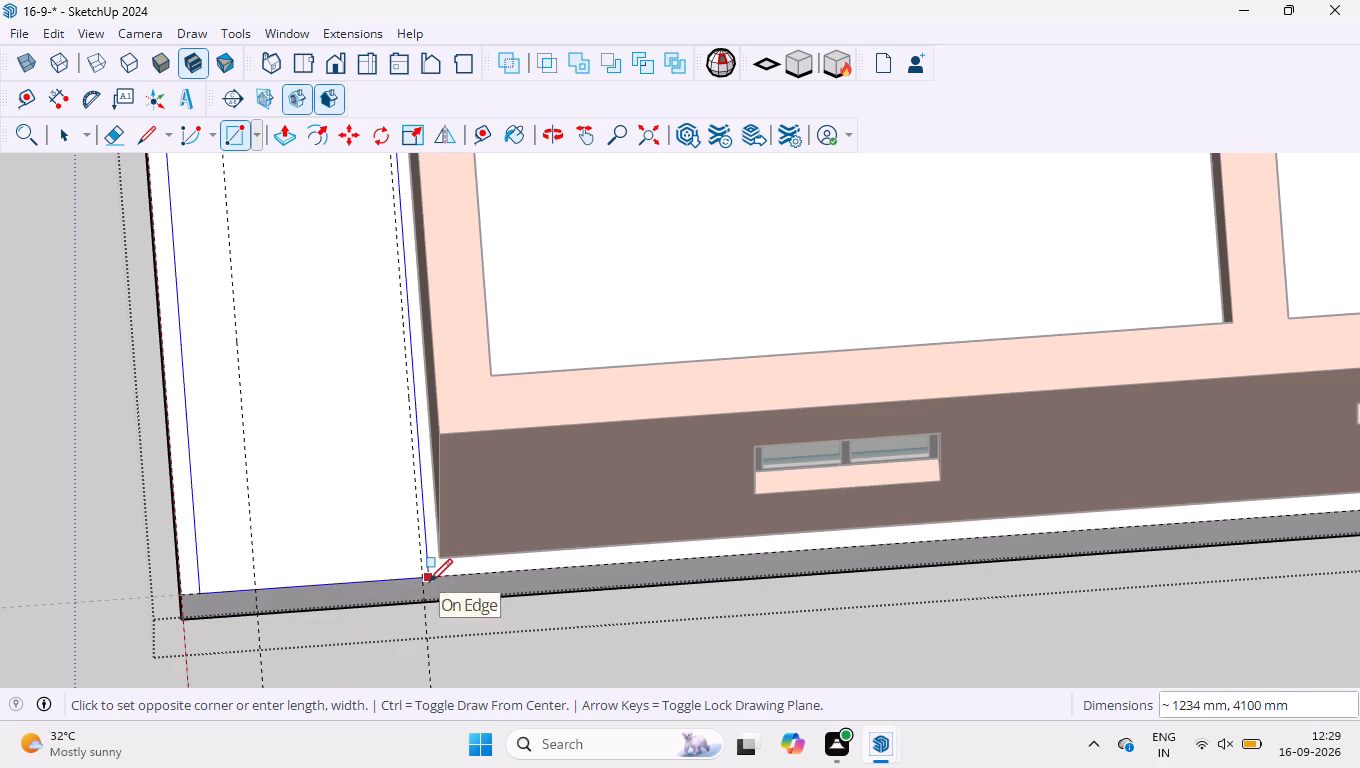
left_click(422, 582)
Examine the new rectangle's full extent and the guide lines crossing it in front of the patterned door.
scroll(463, 615, "down", 6)
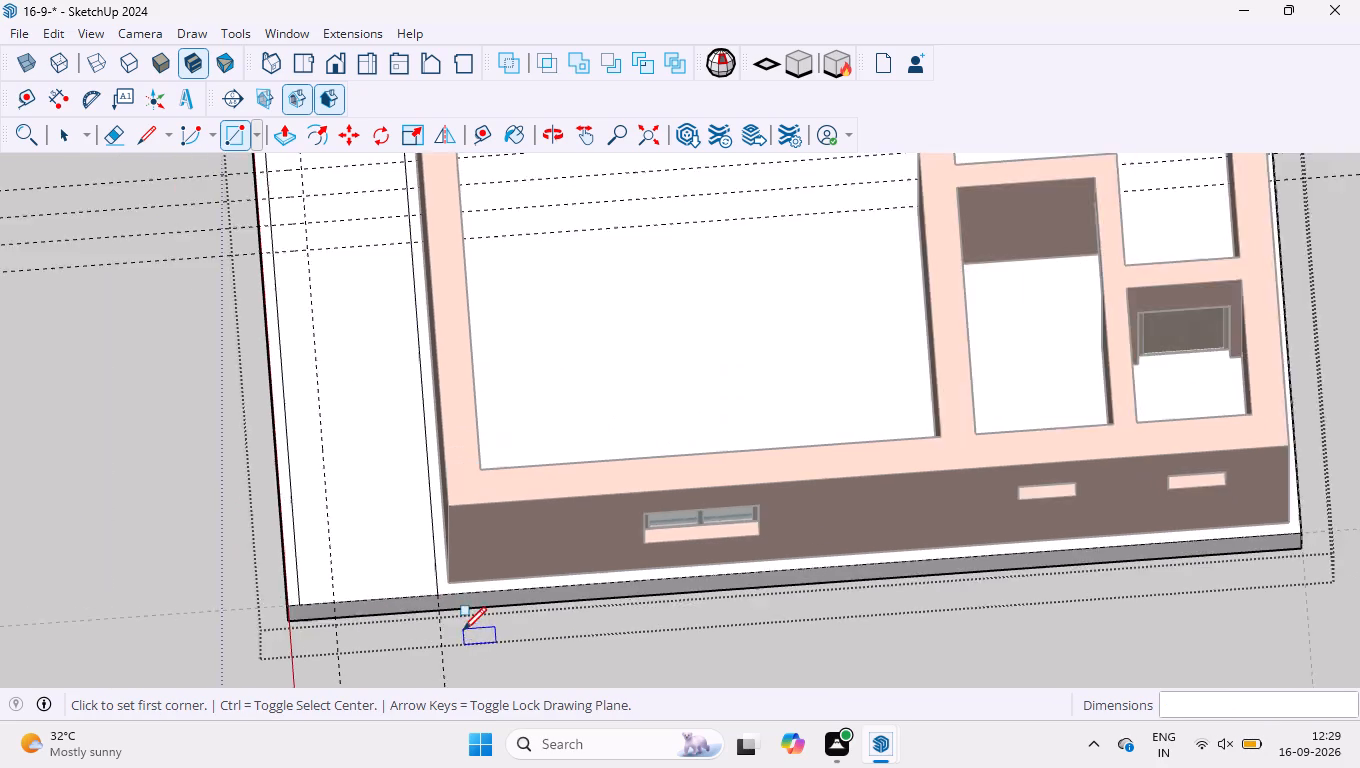
scroll(463, 630, "down", 4)
scroll(383, 340, "up", 17)
scroll(410, 325, "down", 3)
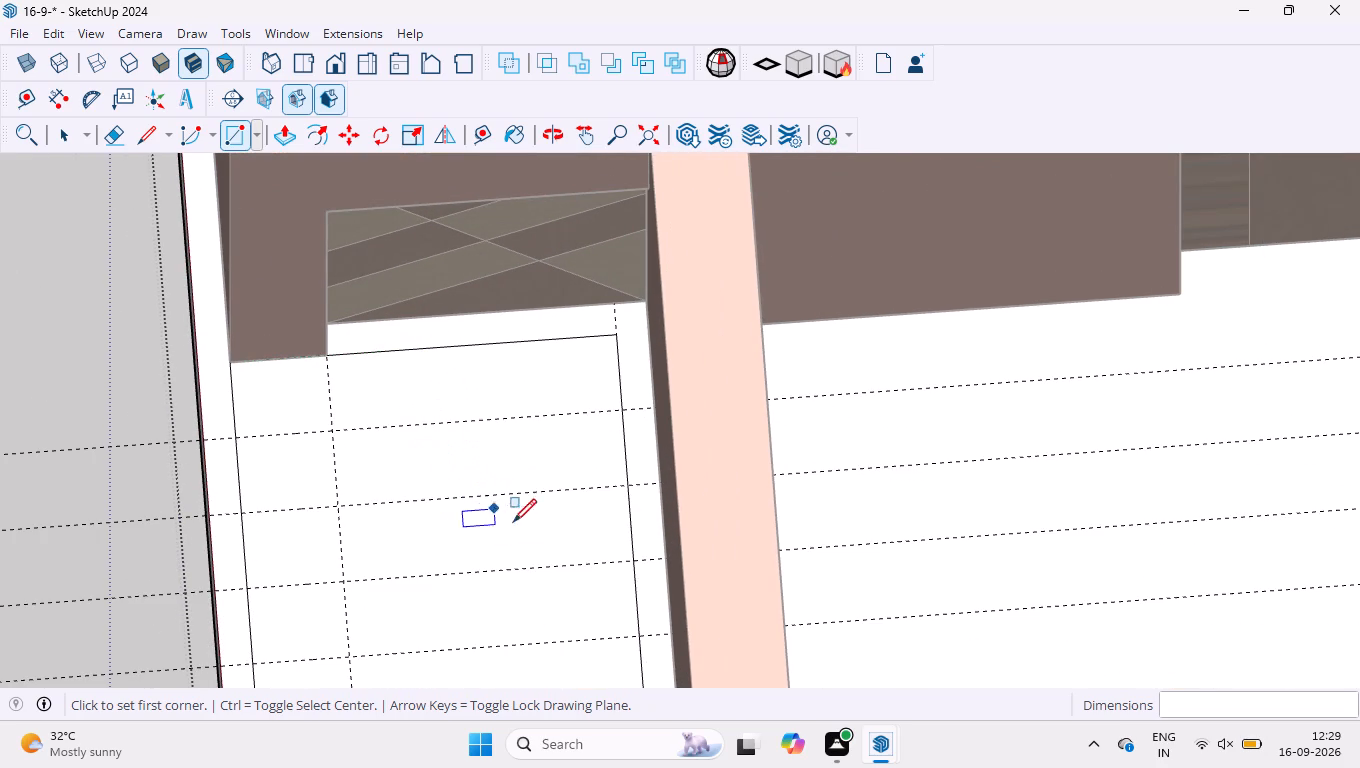
scroll(556, 476, "down", 4)
scroll(617, 525, "up", 2)
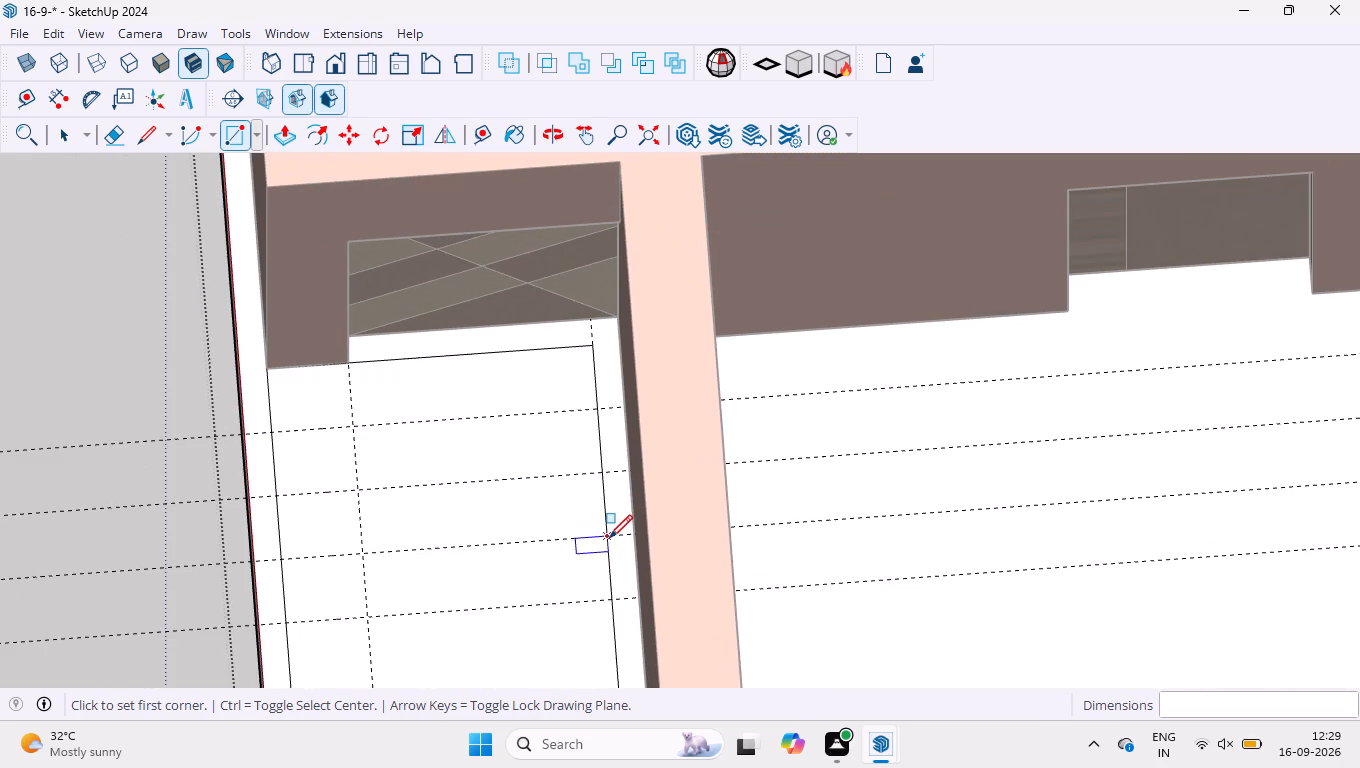
Draw four adjoining 240 × 900 mm rectangles between the guide lines on the plinth top in front of the patterned door.
left_click(609, 538)
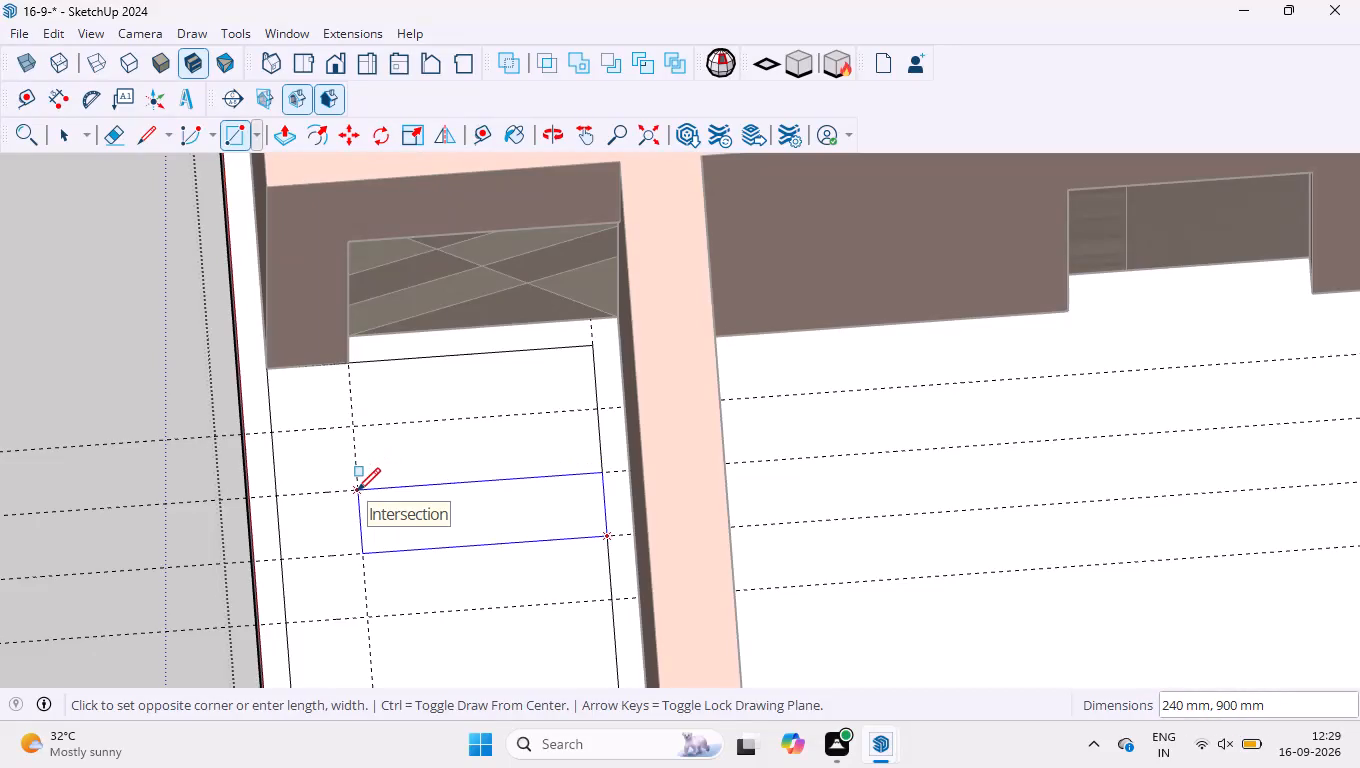
left_click(357, 491)
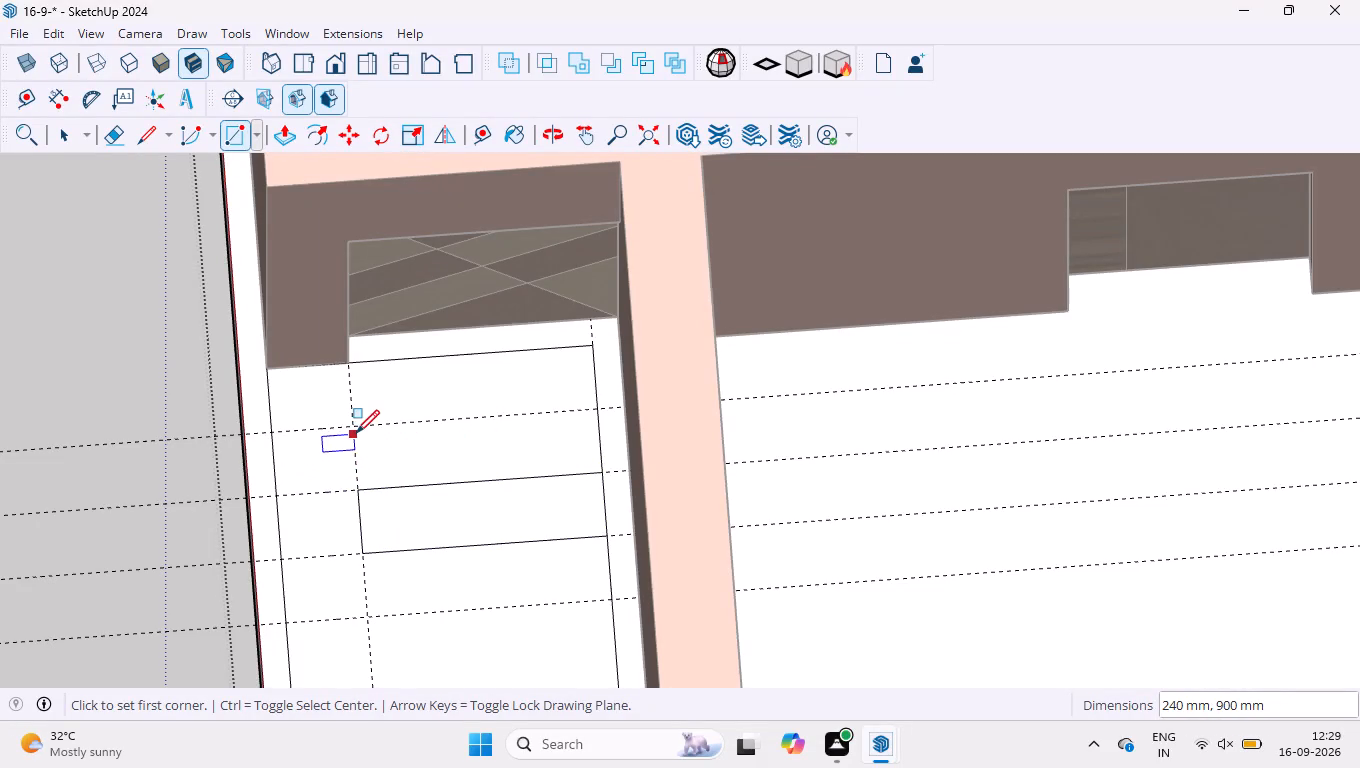
left_click(354, 428)
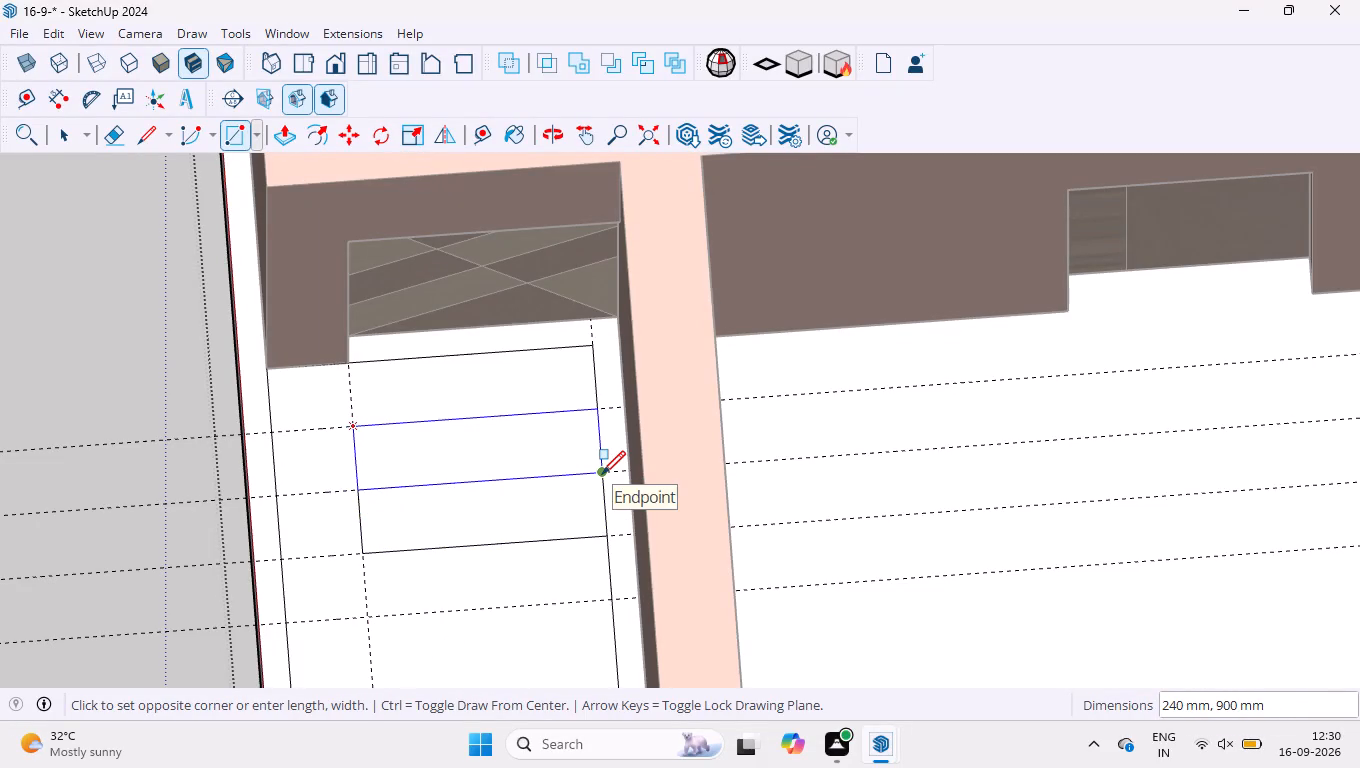
left_click(602, 474)
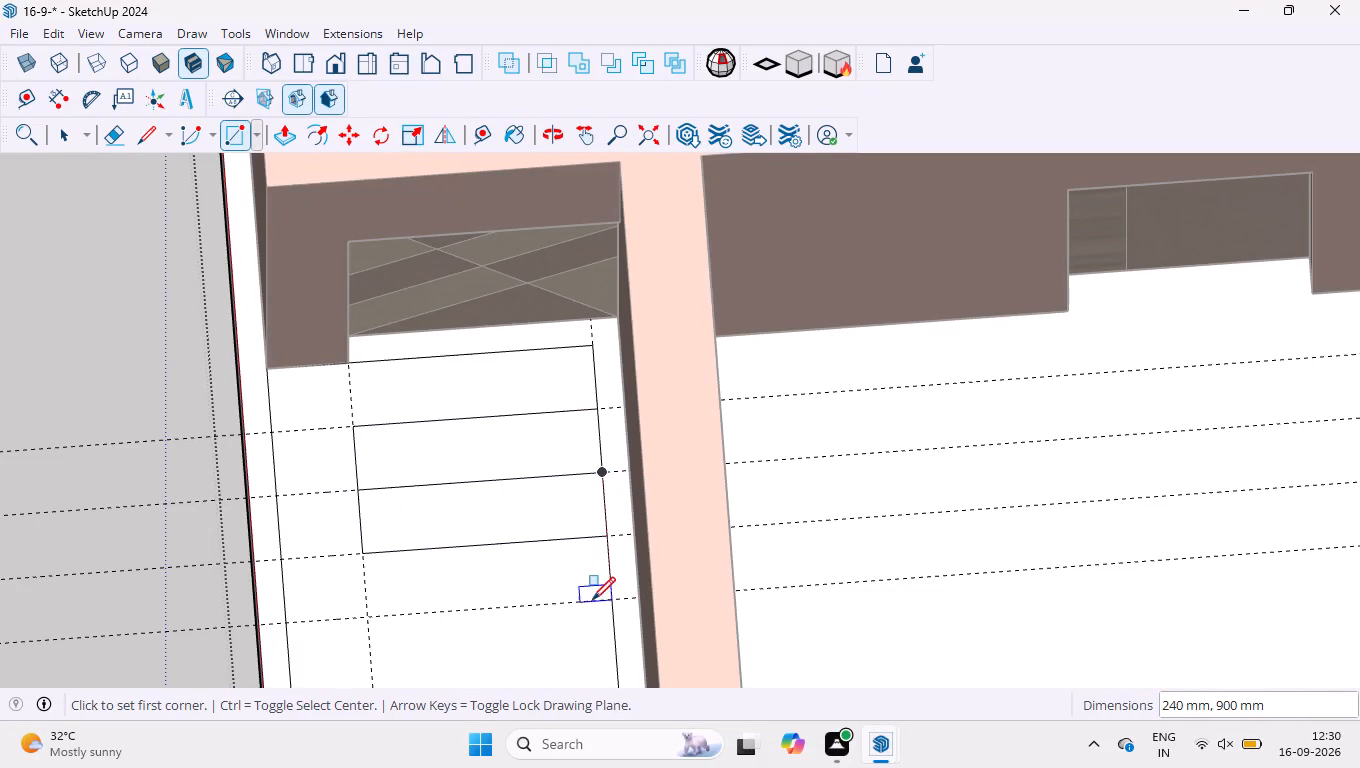
left_click(614, 598)
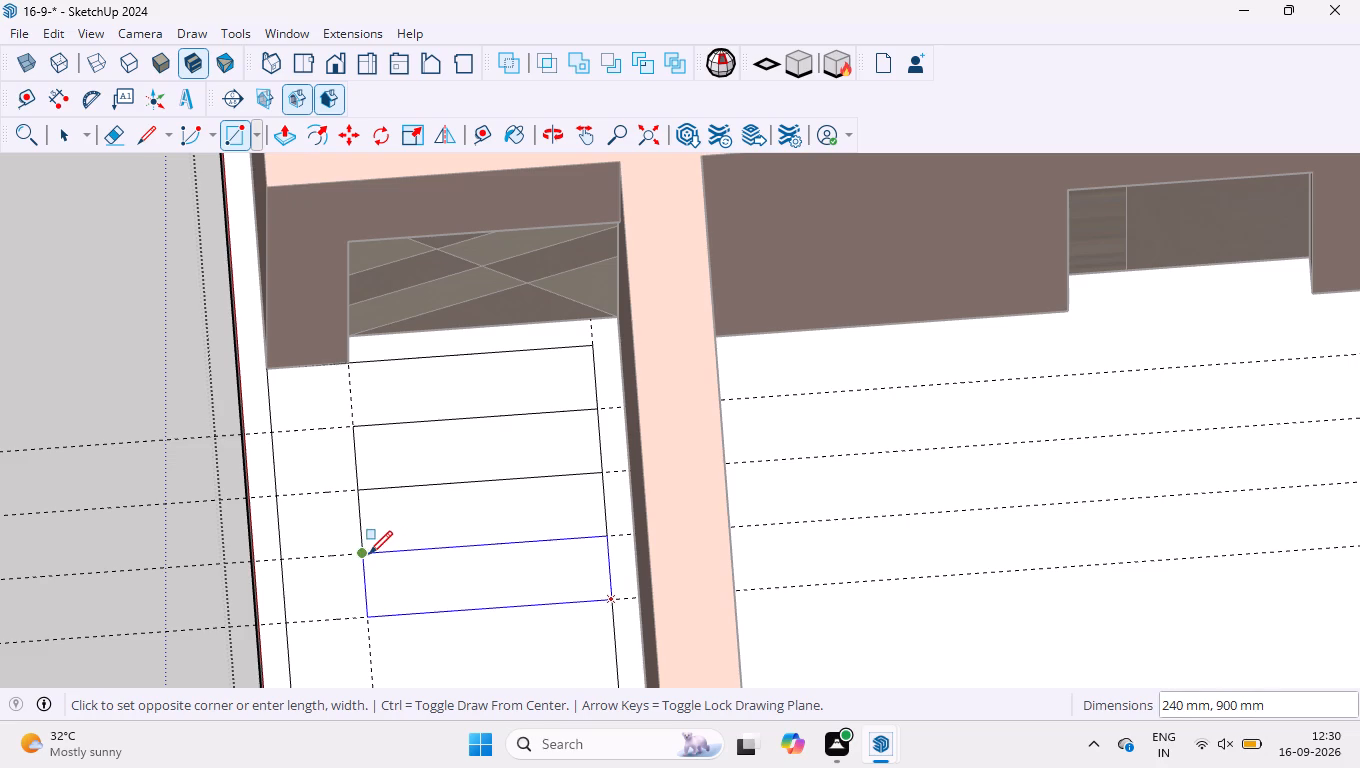
left_click(367, 553)
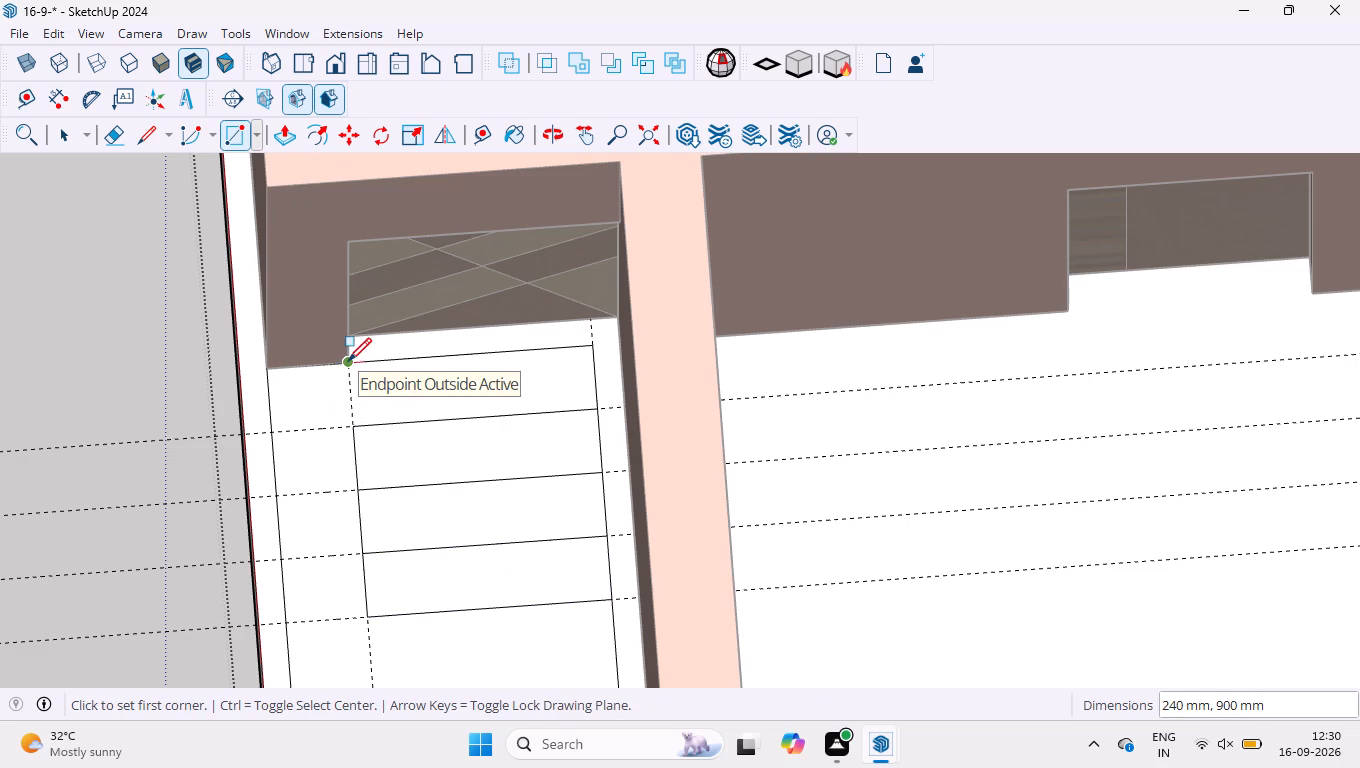
left_click(348, 361)
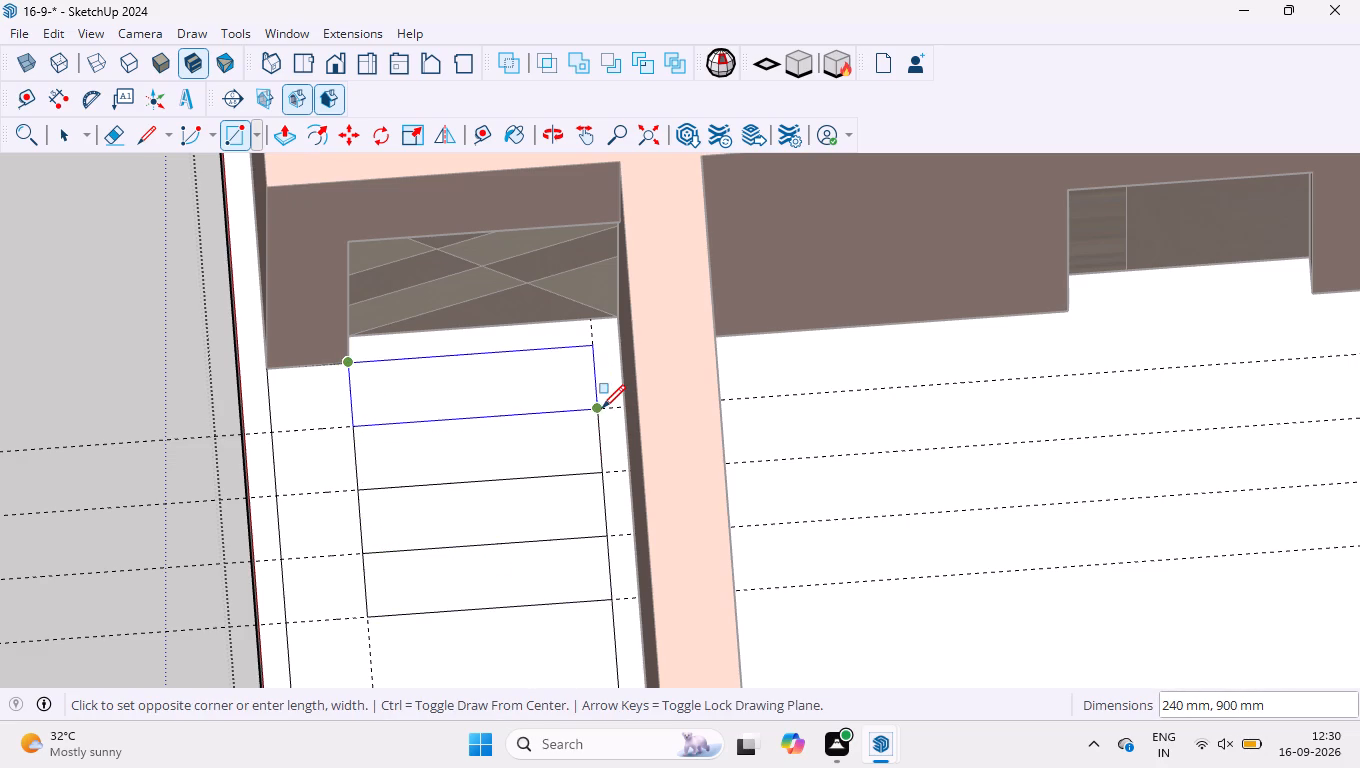
left_click(602, 408)
key("space")
Push the remaining recessed plinth face beyond the four rectangles down 600 mm through the full plinth depth.
scroll(579, 390, "down", 7)
middle_click_drag(375, 577, 590, 416)
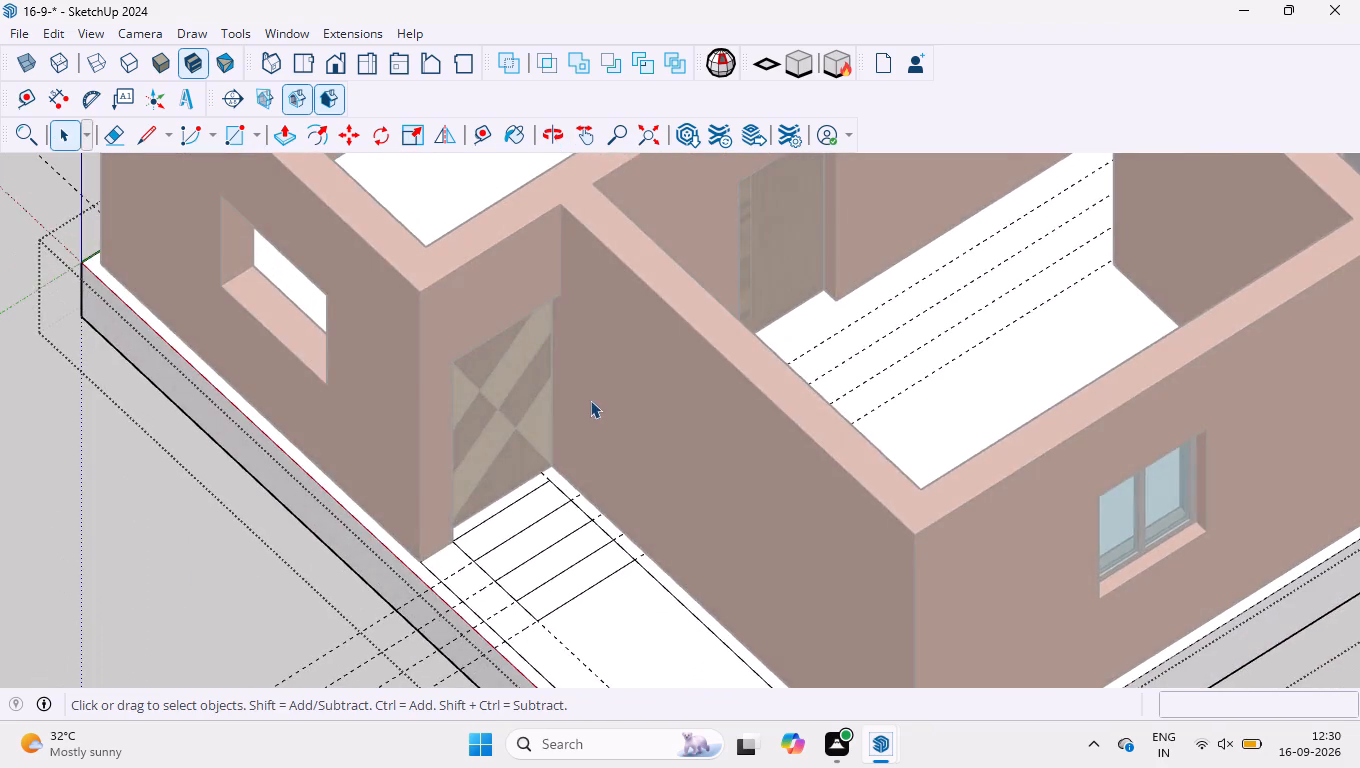
scroll(590, 400, "down", 8)
scroll(551, 624, "up", 4)
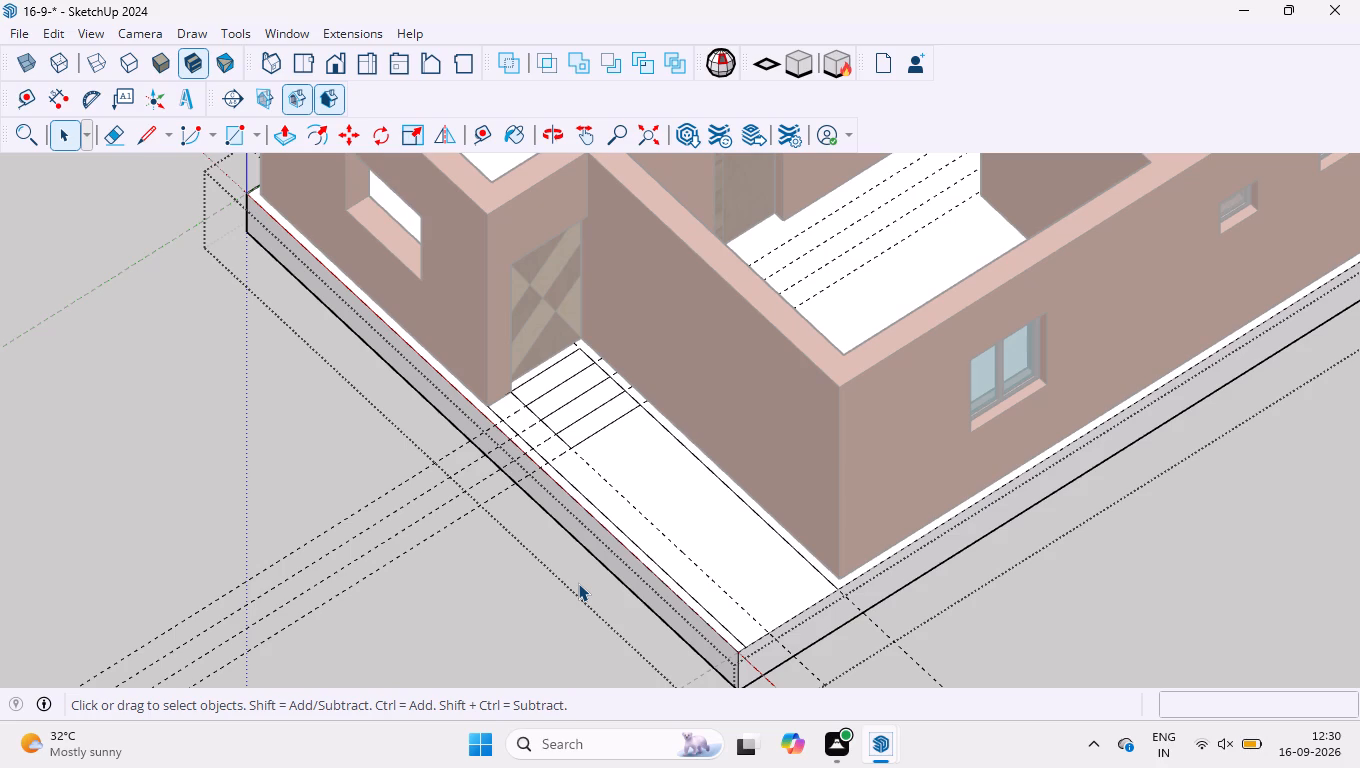
scroll(588, 553, "up", 7)
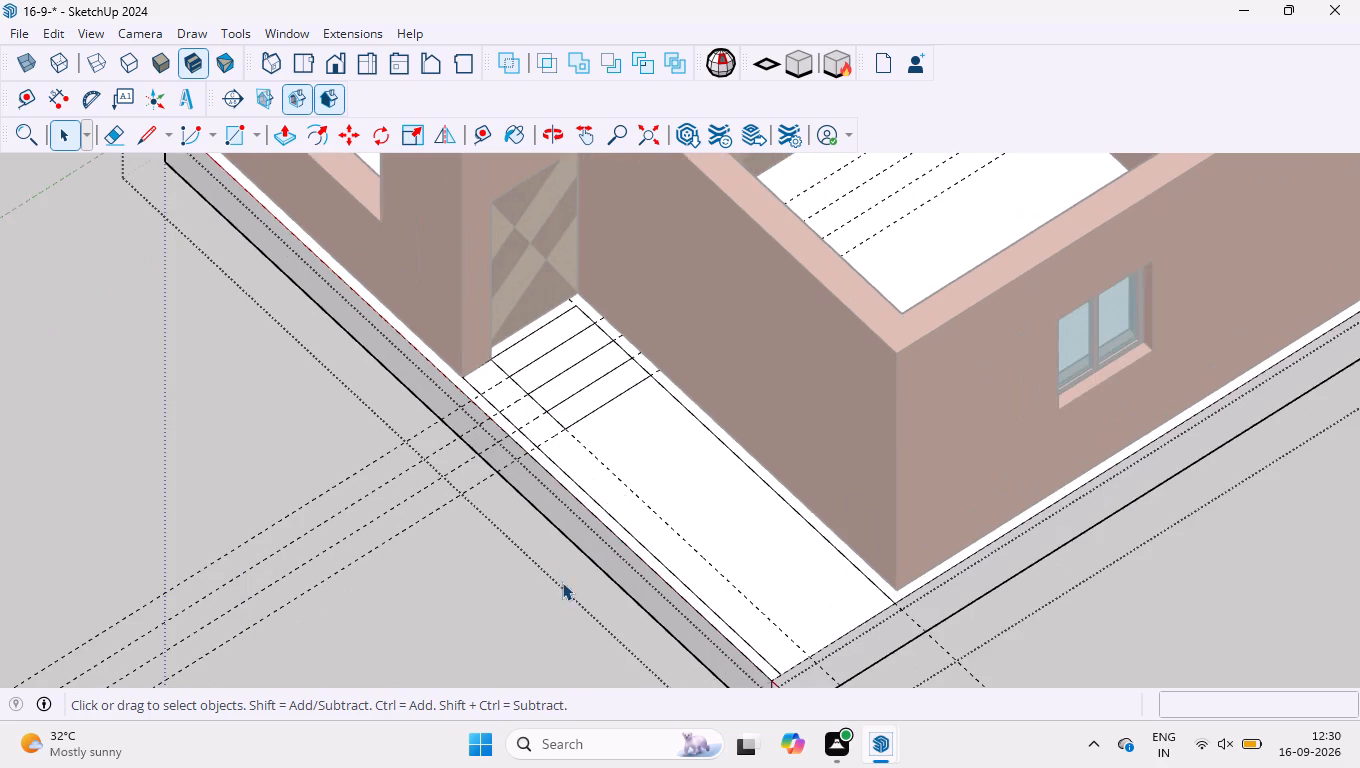
scroll(563, 573, "up", 5)
scroll(603, 460, "down", 3)
middle_click_drag(501, 599, 666, 580)
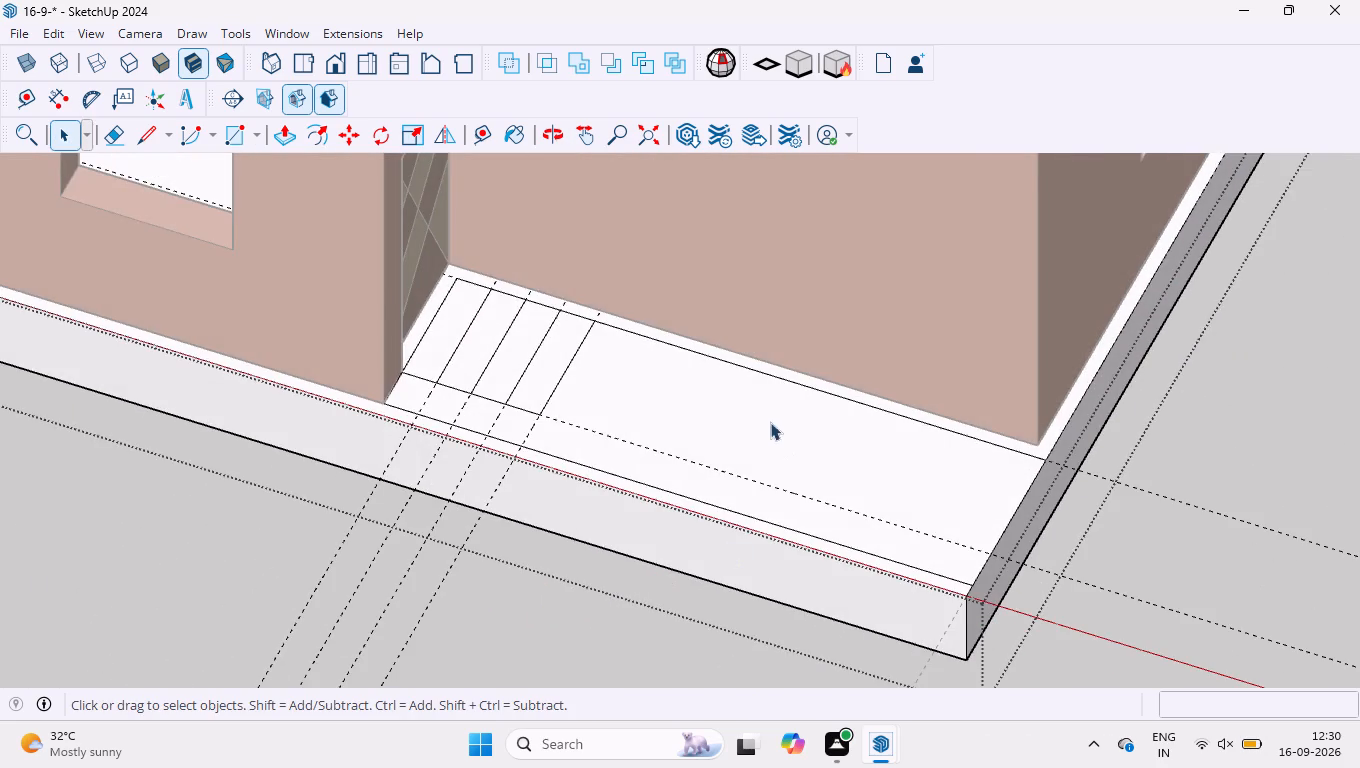
scroll(767, 431, "down", 3)
scroll(729, 429, "up", 3)
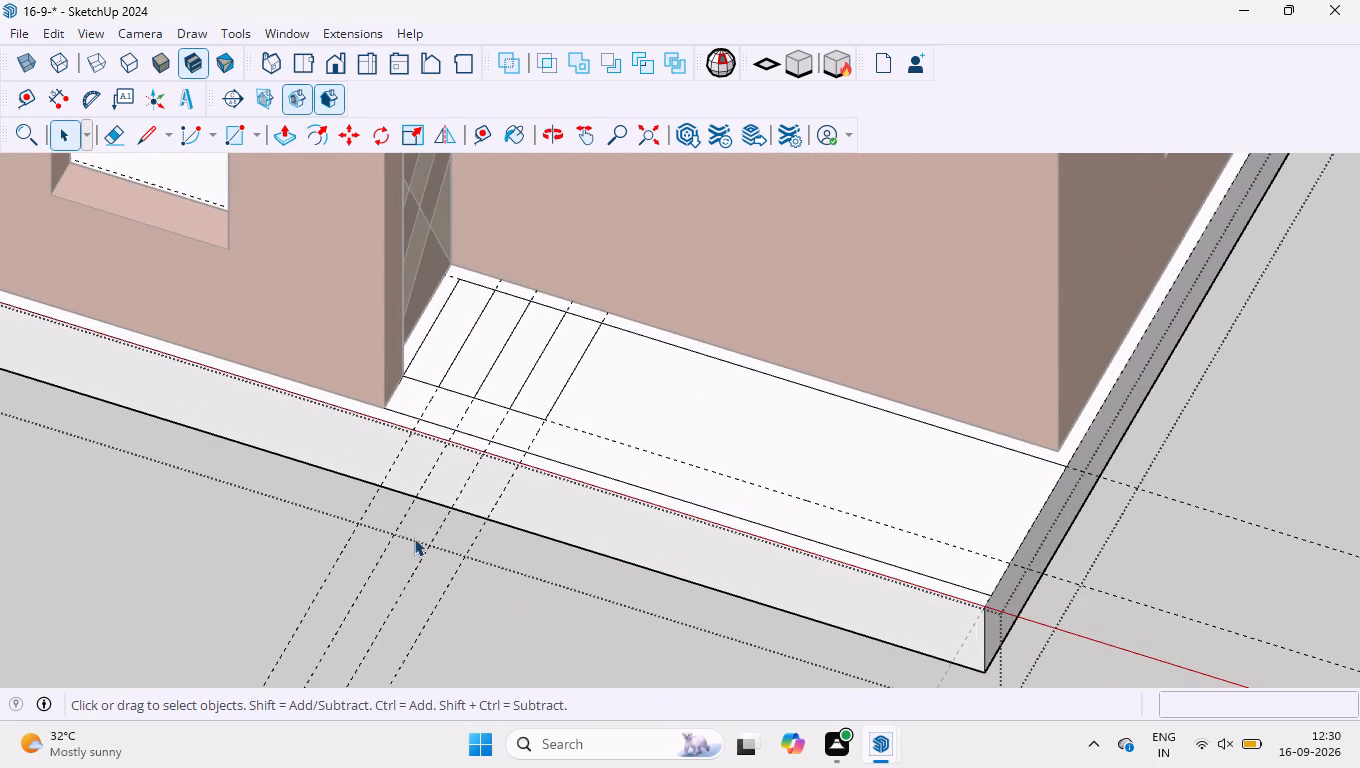
key("space")
left_click(306, 537)
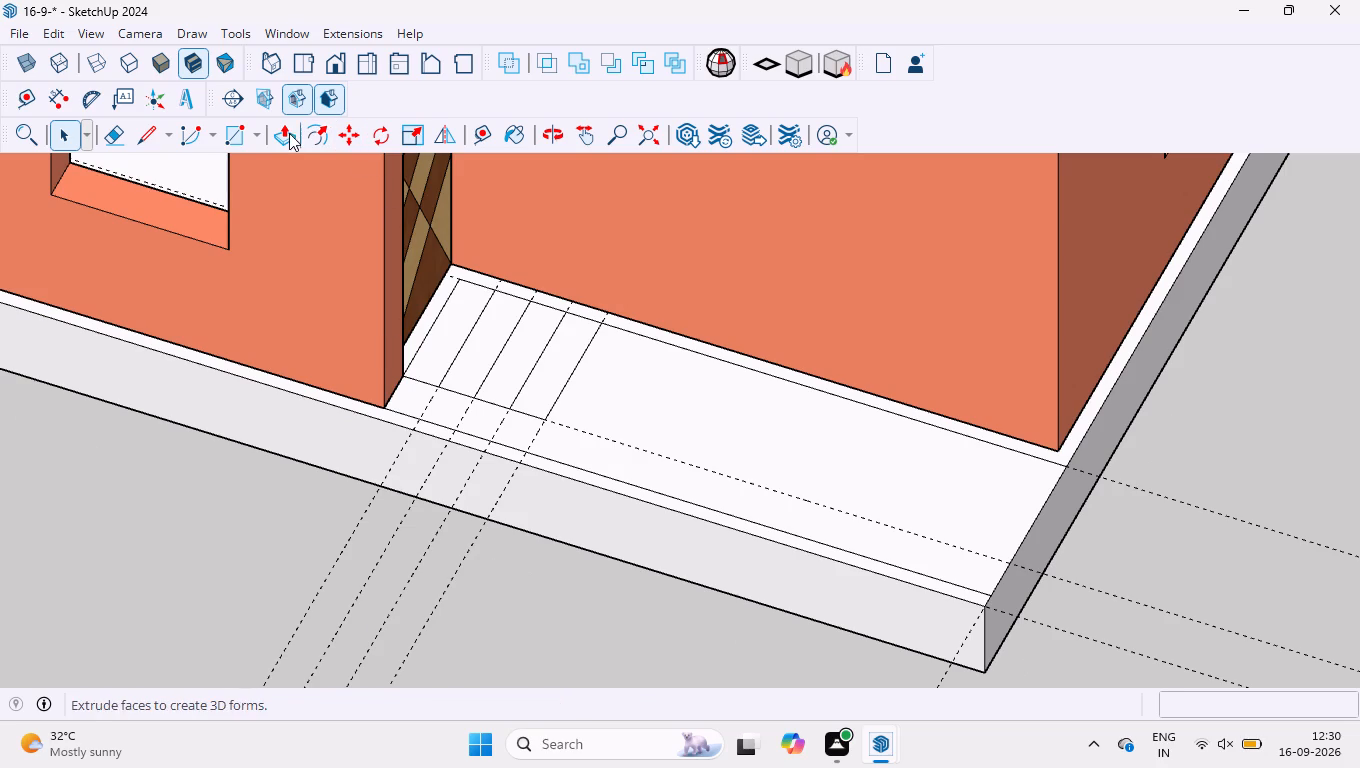
left_click(289, 133)
key("space")
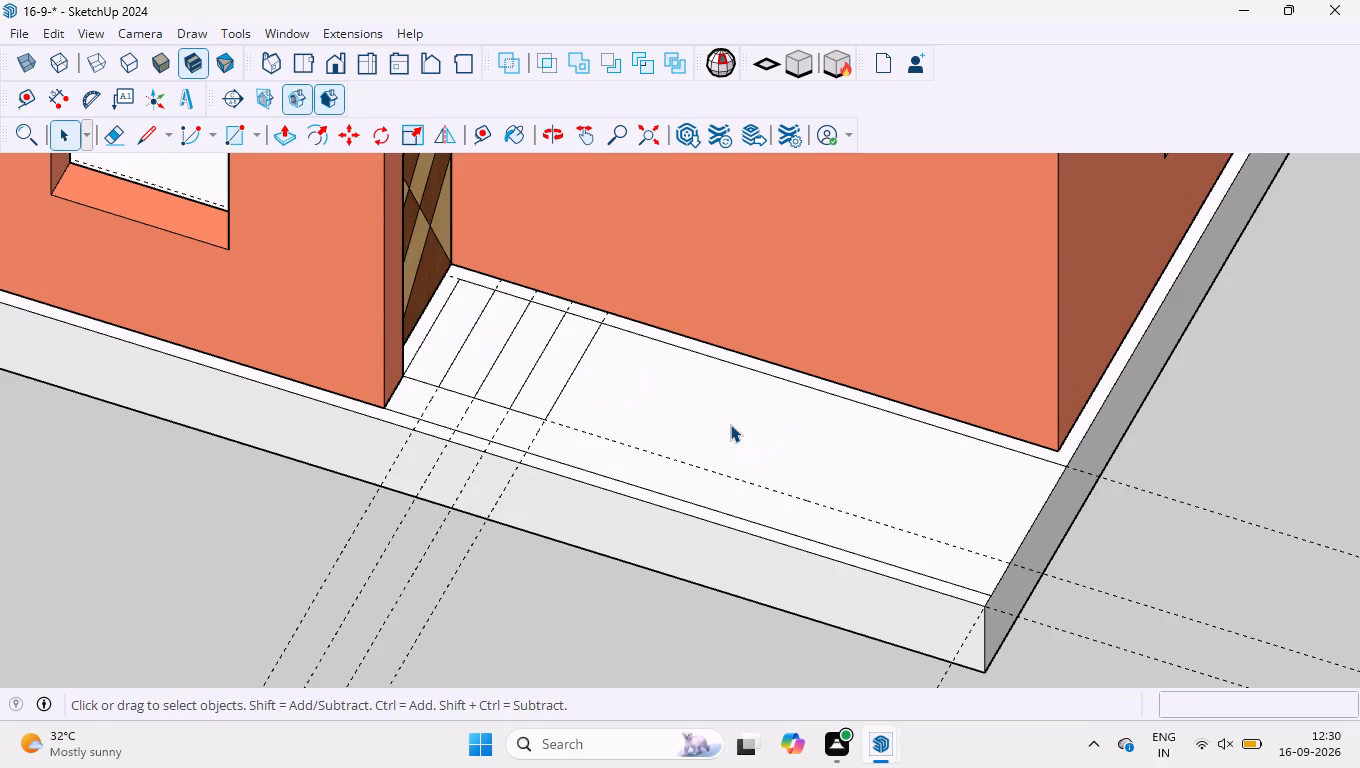
double_click(719, 421)
left_click(719, 421)
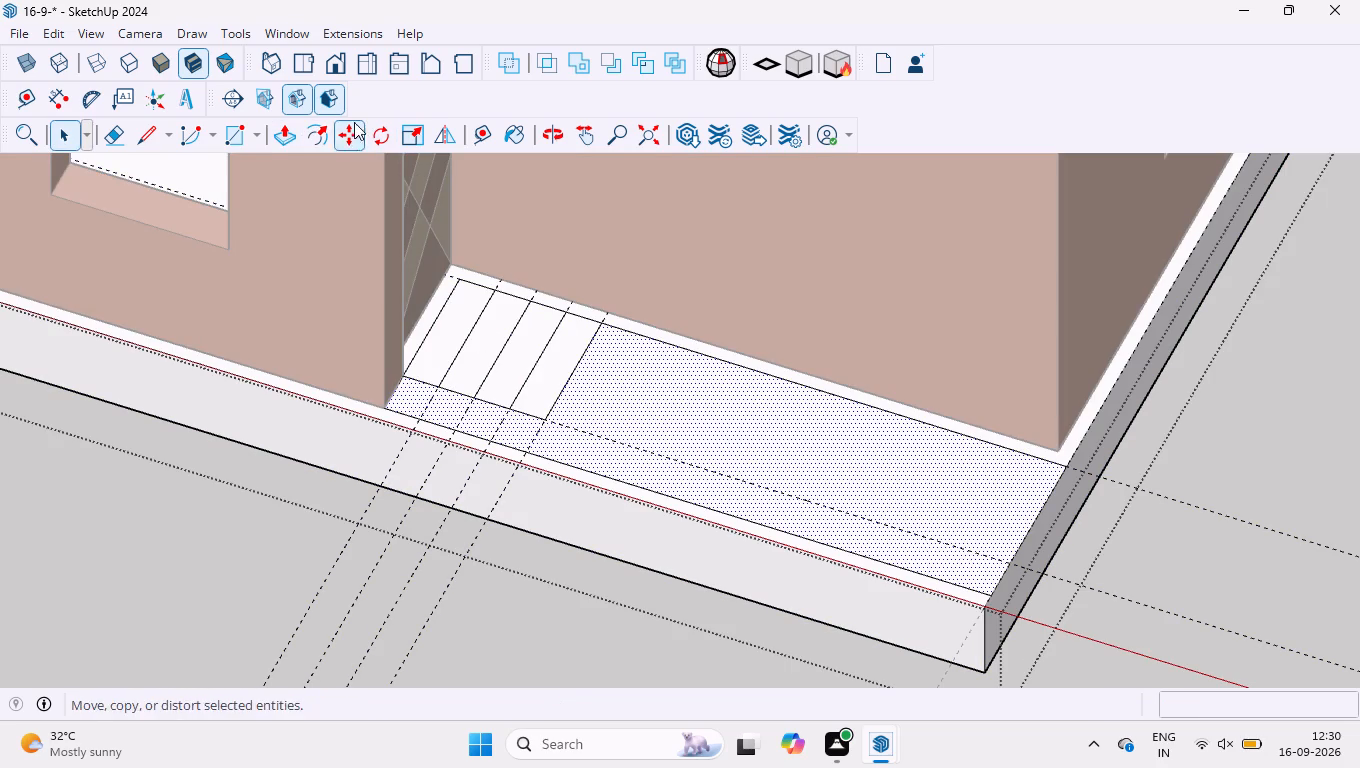
left_click(284, 137)
left_click(737, 398)
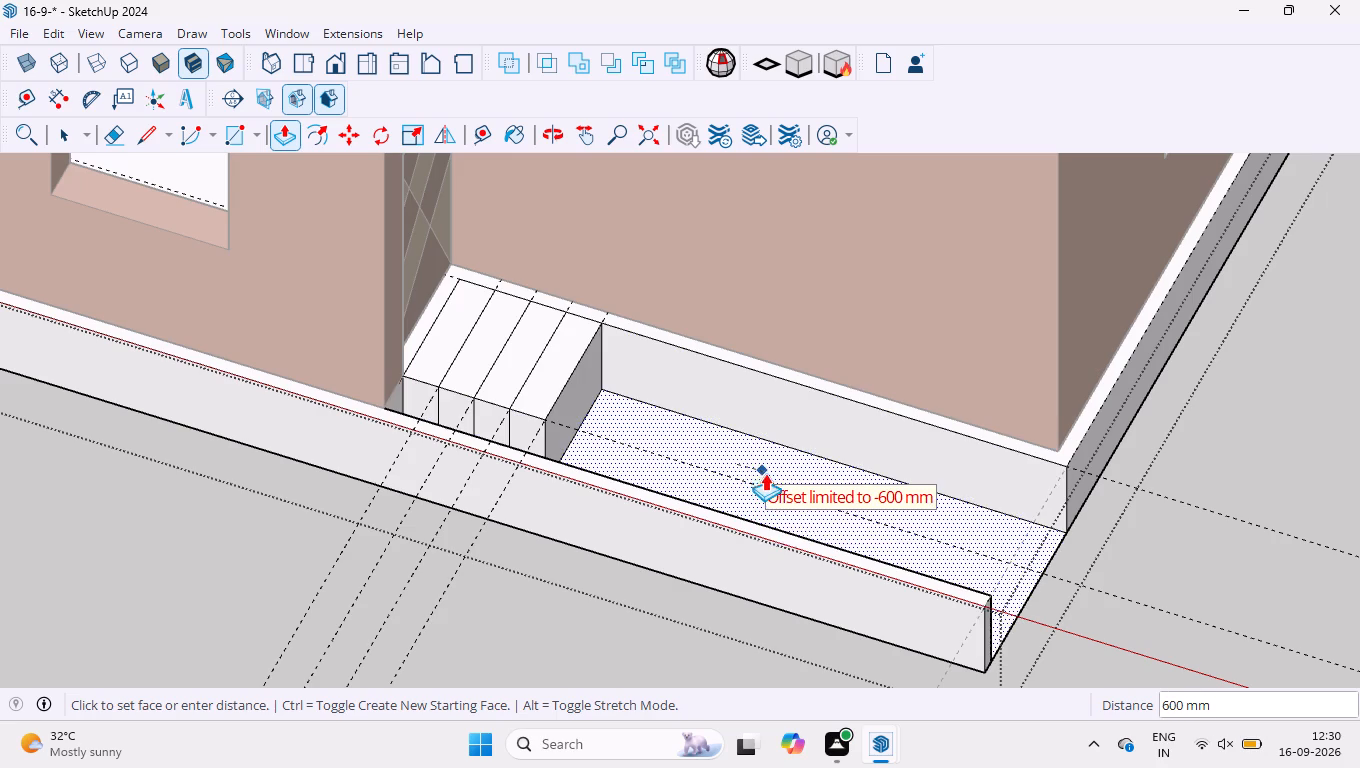
middle_click_drag(832, 486, 730, 584)
middle_click_drag(820, 481, 748, 546)
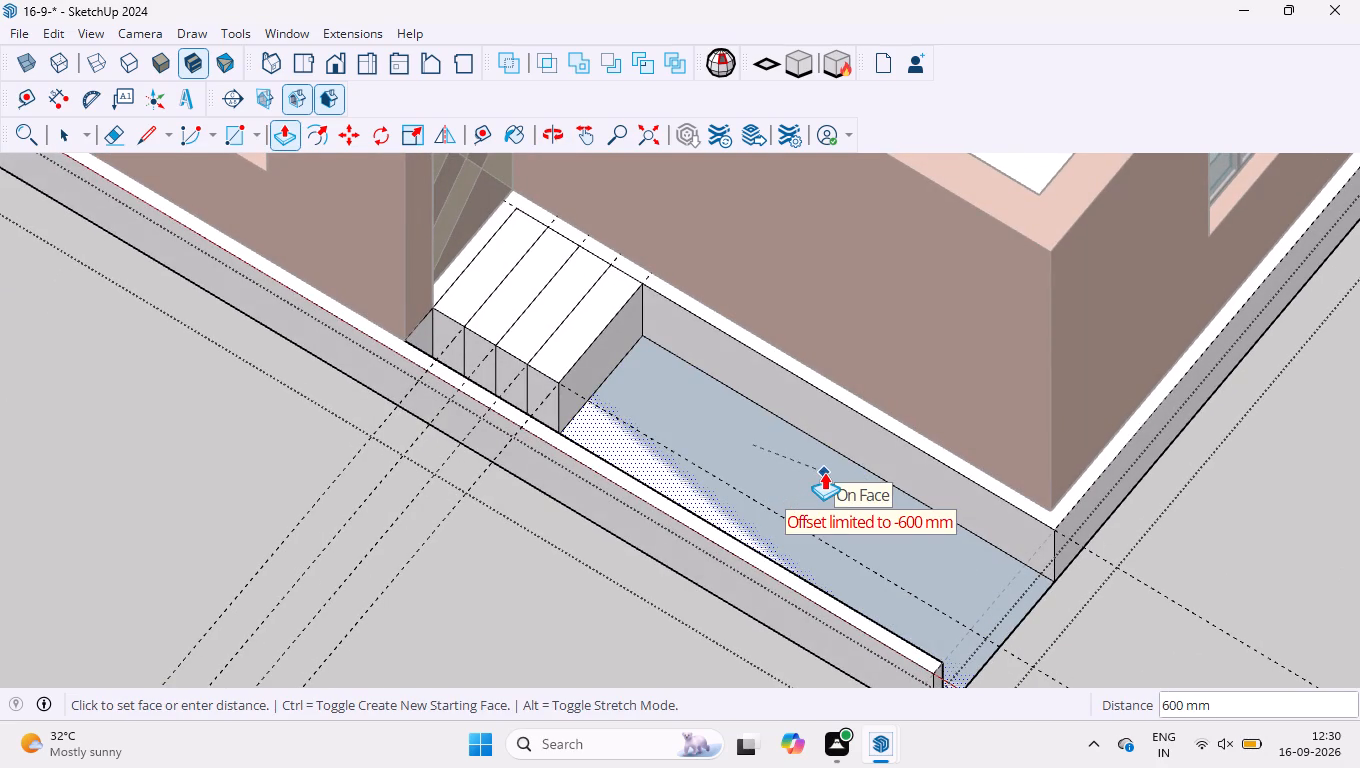
left_click(824, 472)
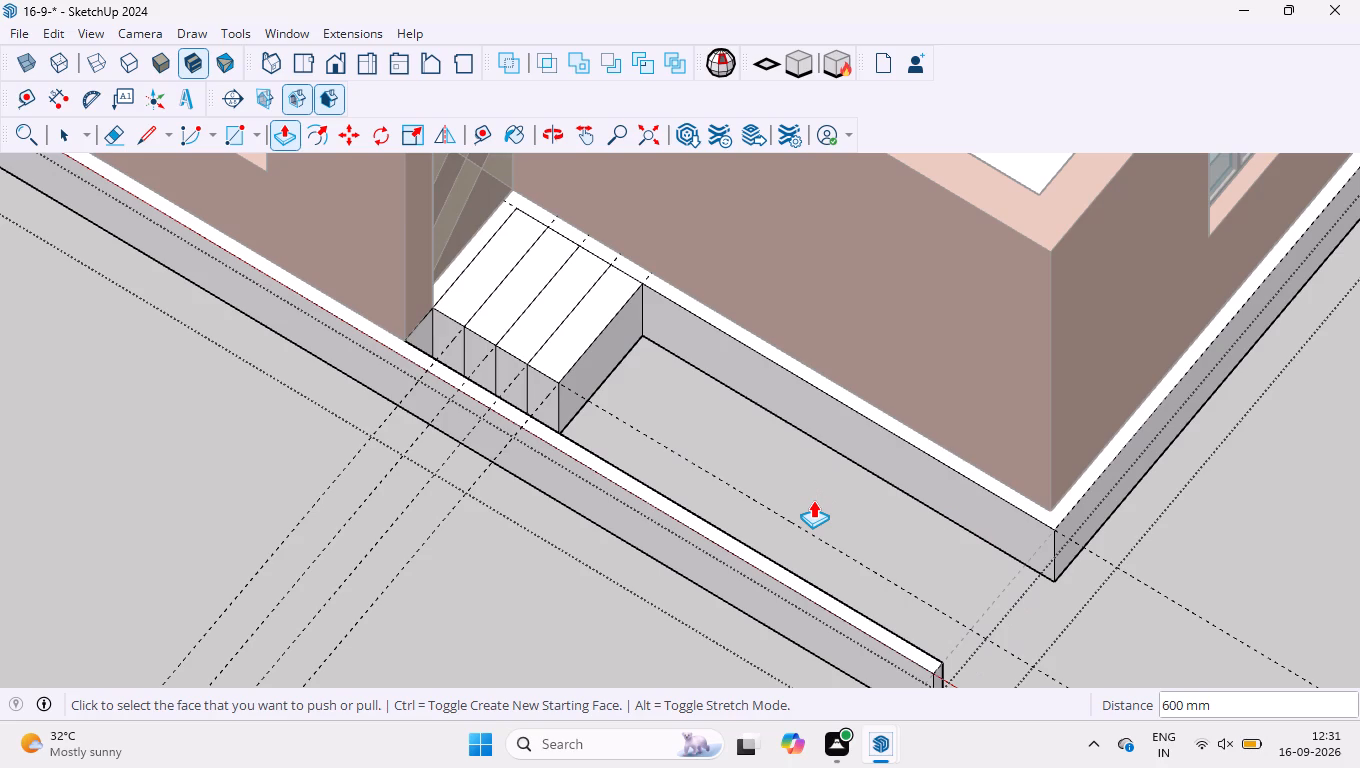
Draw a 960 × 300 mm rectangle over the narrow gap, from the short wall's outer corner to the step block's outer corner.
middle_click_drag(775, 390, 662, 466)
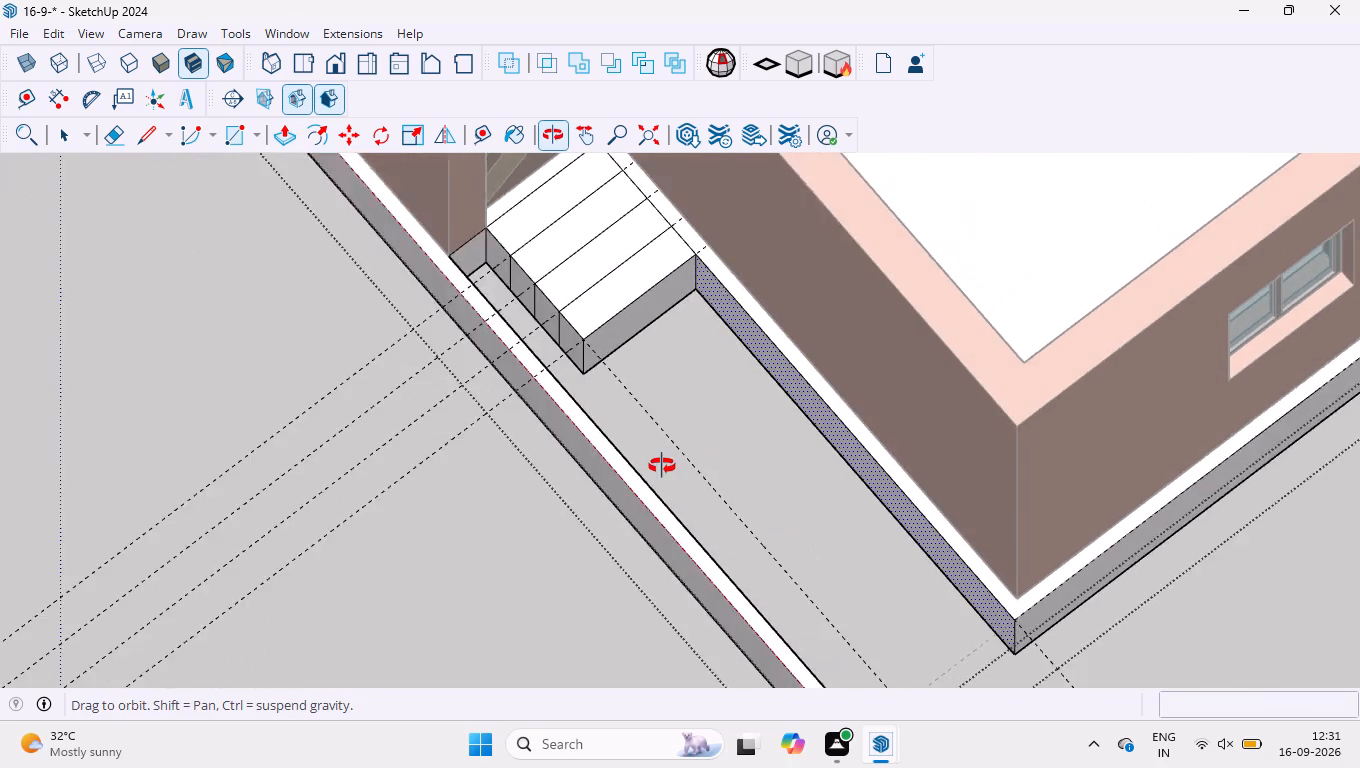
middle_click_drag(662, 466, 647, 473)
scroll(596, 150, "up", 4)
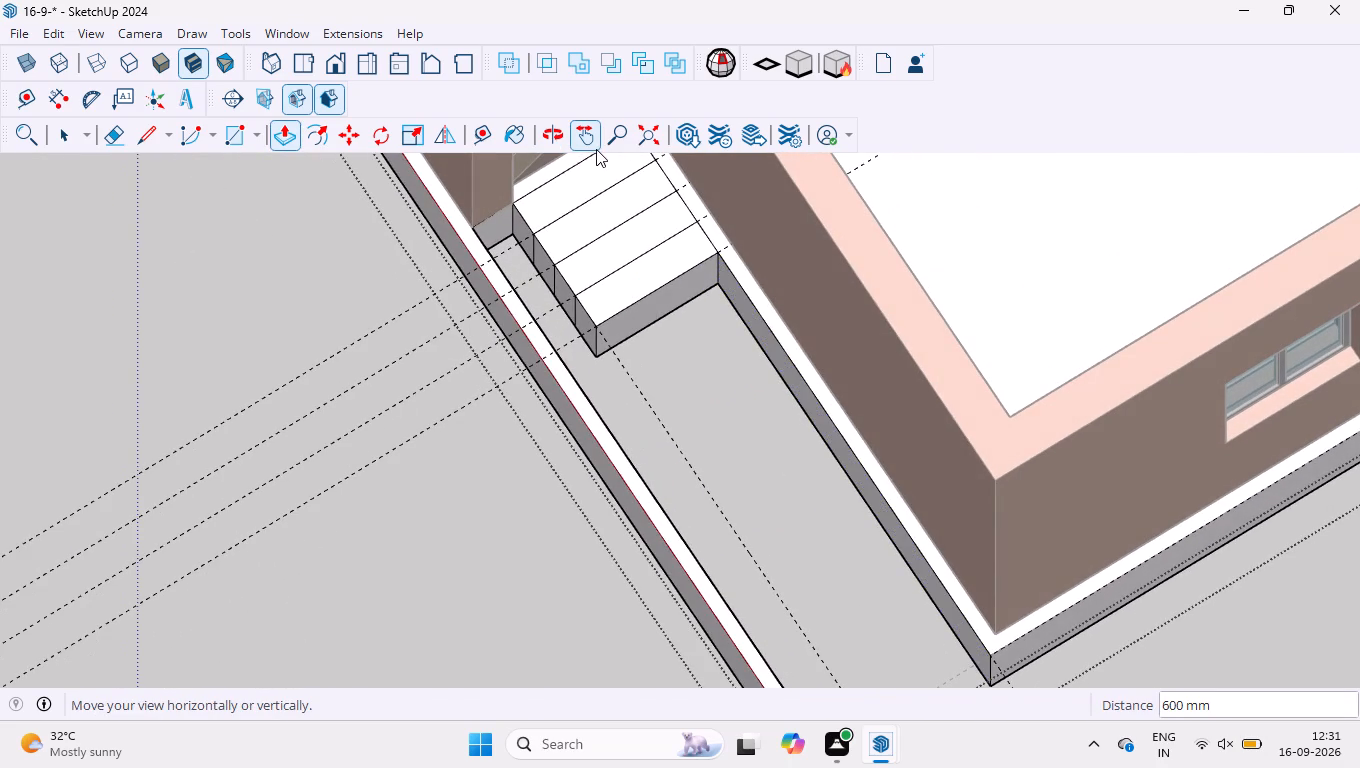
scroll(596, 160, "up", 4)
scroll(617, 315, "up", 3)
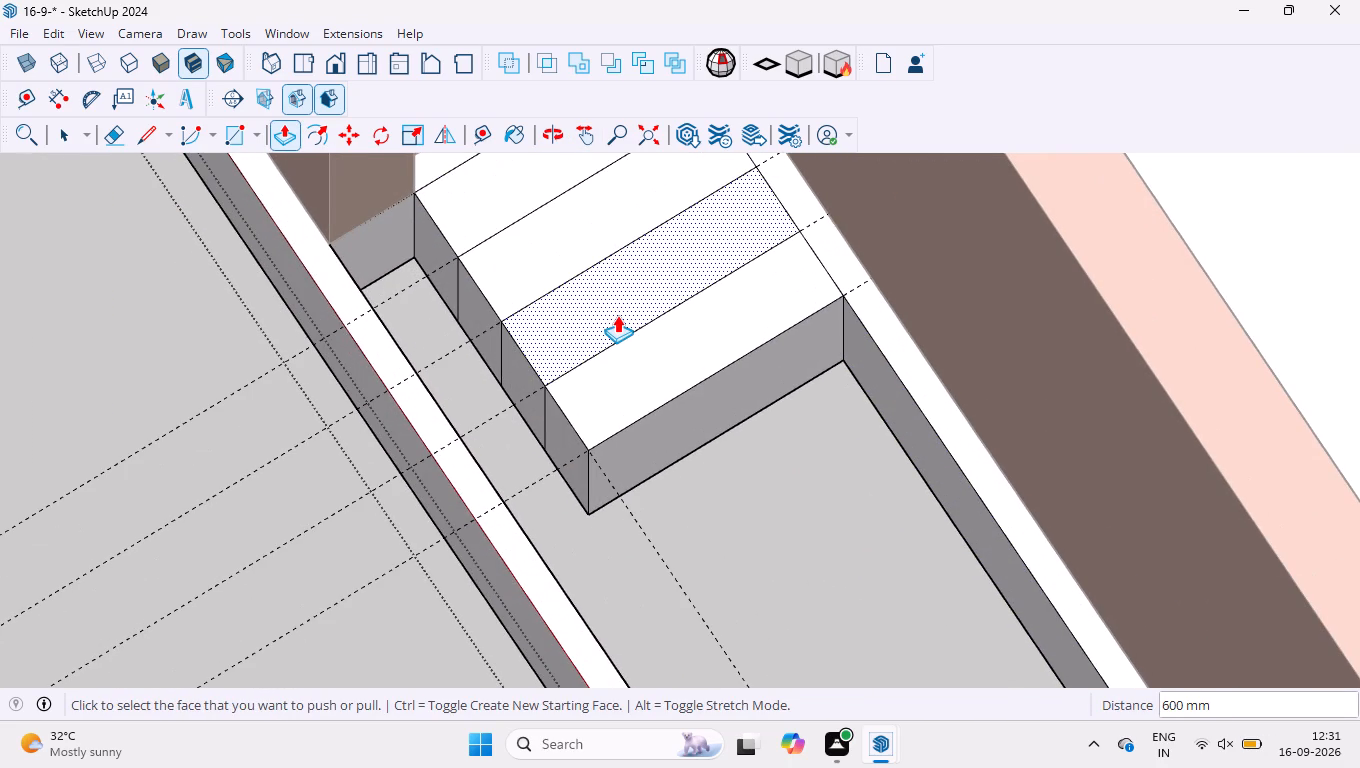
key("space")
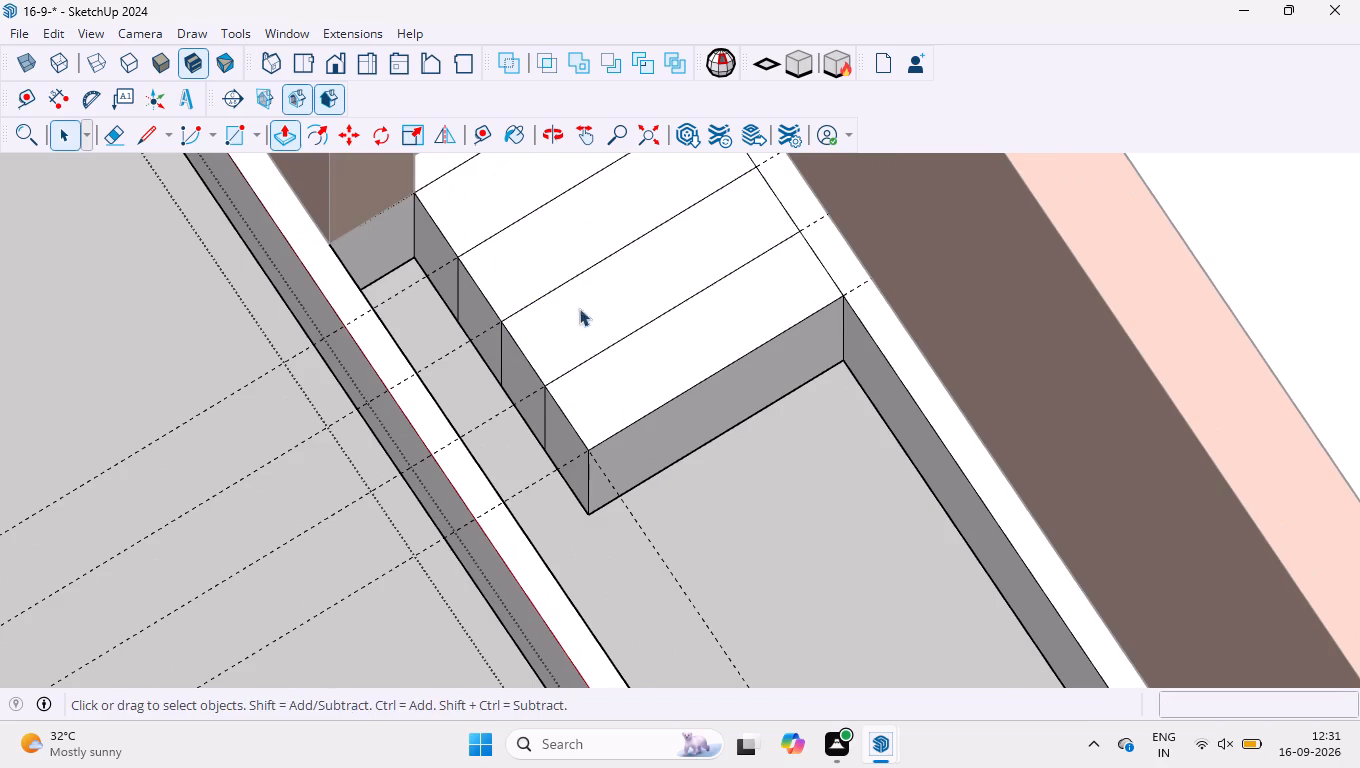
left_click(237, 141)
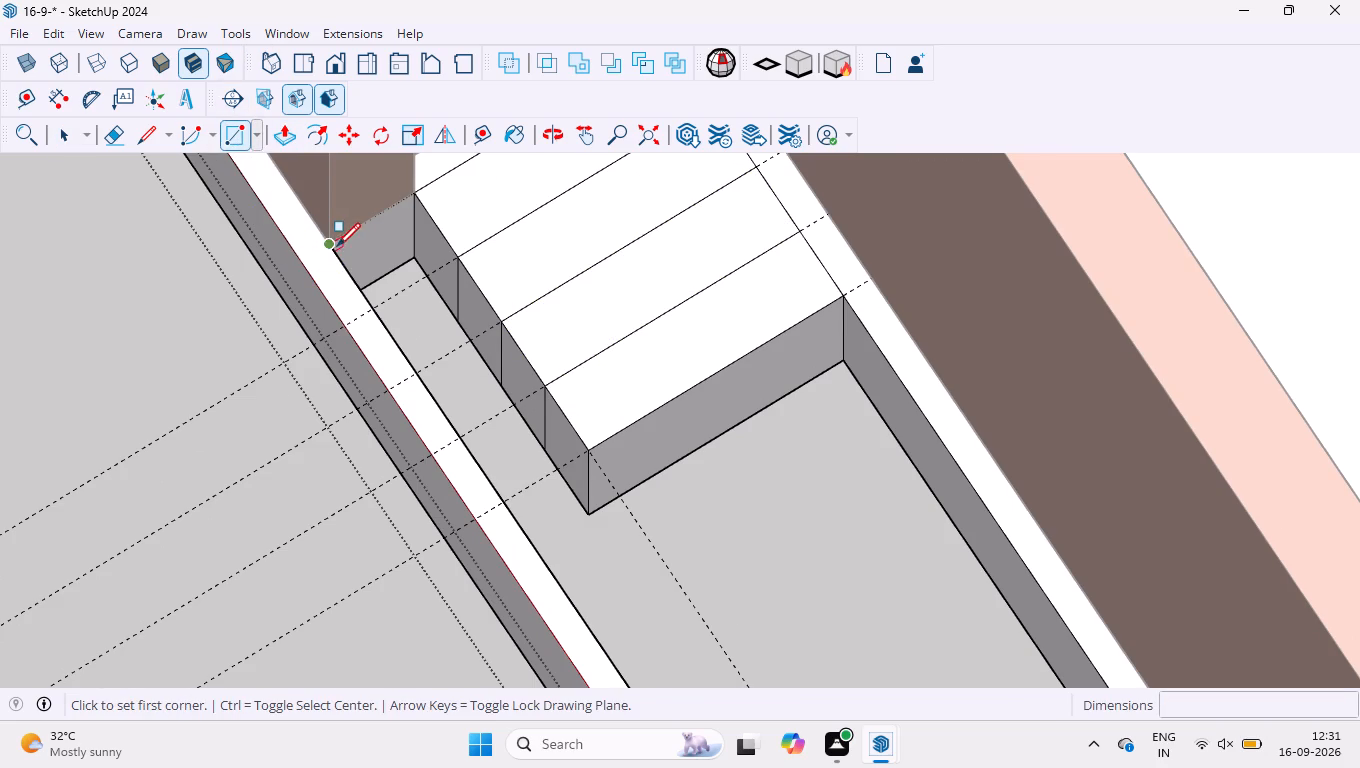
left_click(331, 243)
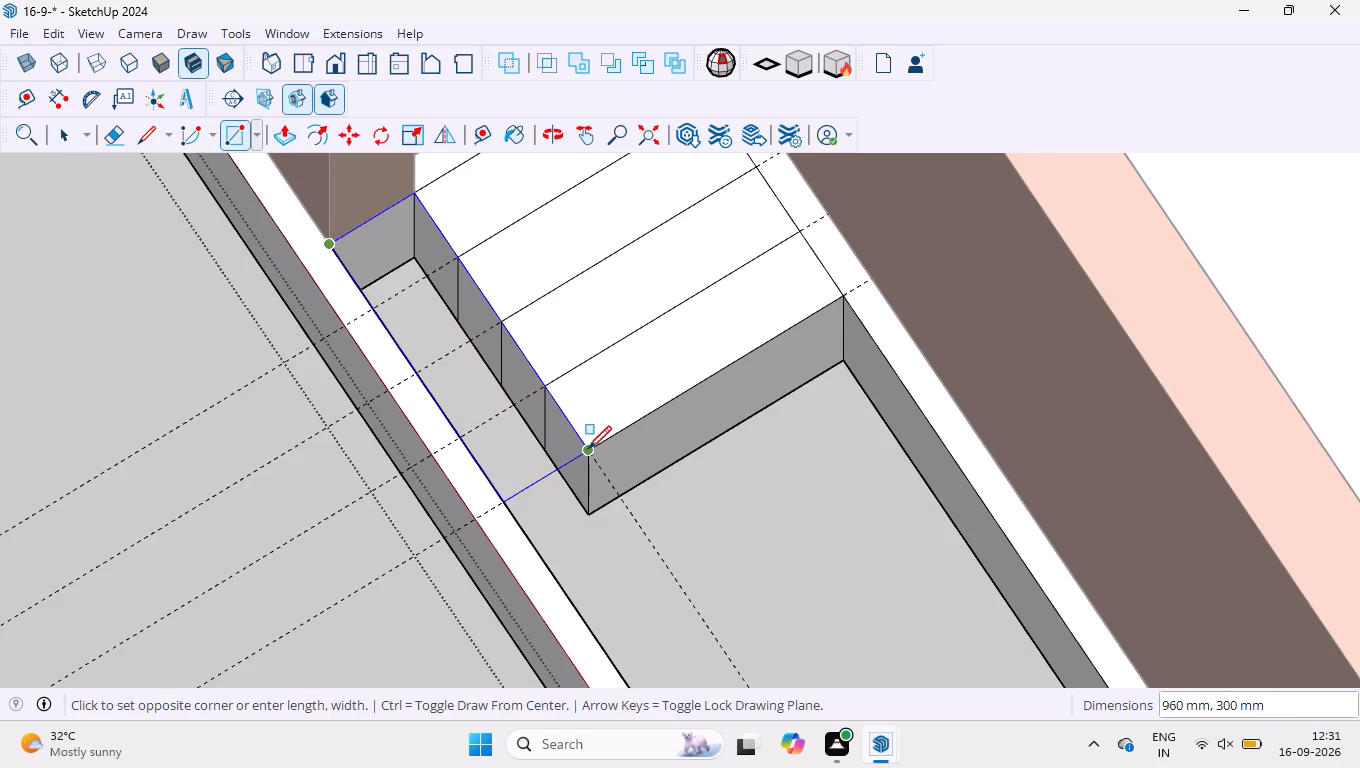
left_click(588, 449)
Measure the height of the step block's outer vertical edge from its top corner to its bottom corner.
middle_click_drag(750, 586, 634, 408)
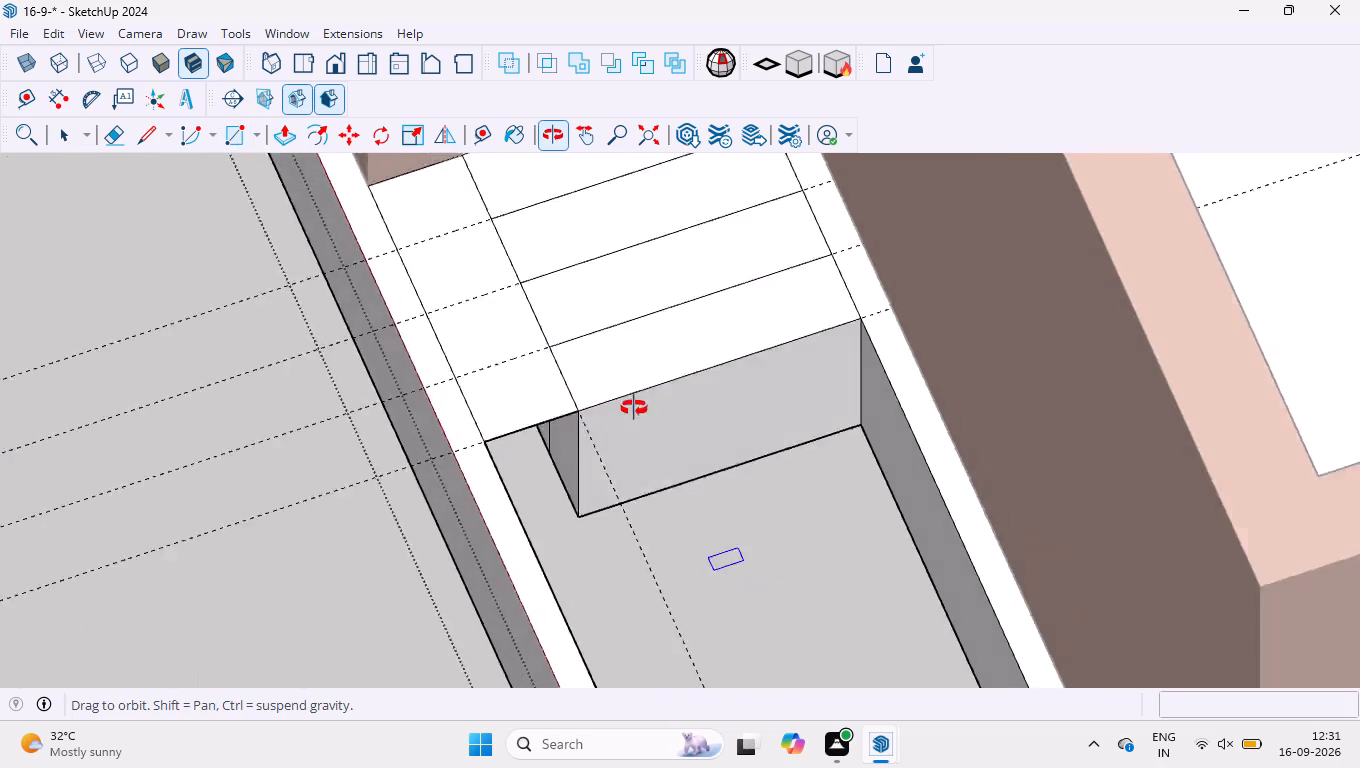
middle_click_drag(634, 408, 616, 247)
scroll(735, 584, "up", 6)
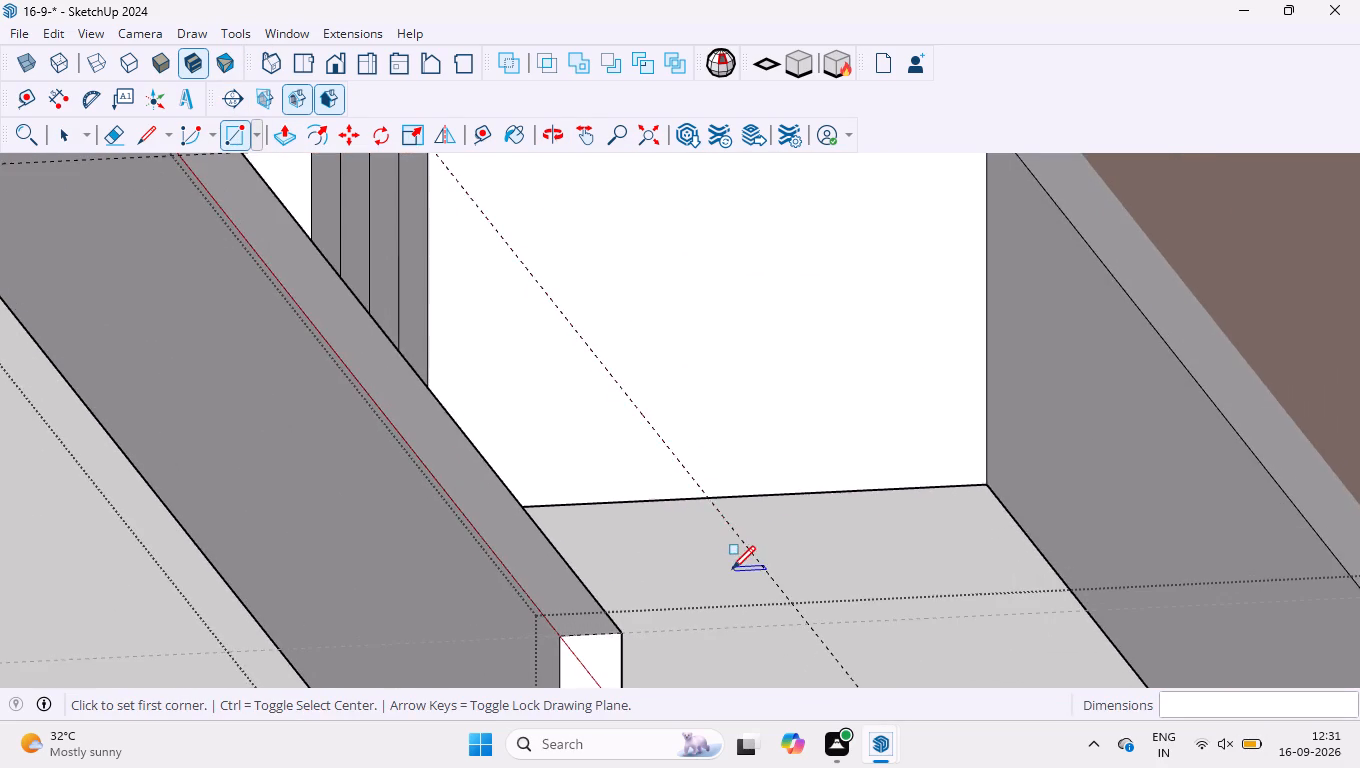
middle_click_drag(732, 569, 612, 583)
scroll(770, 512, "down", 6)
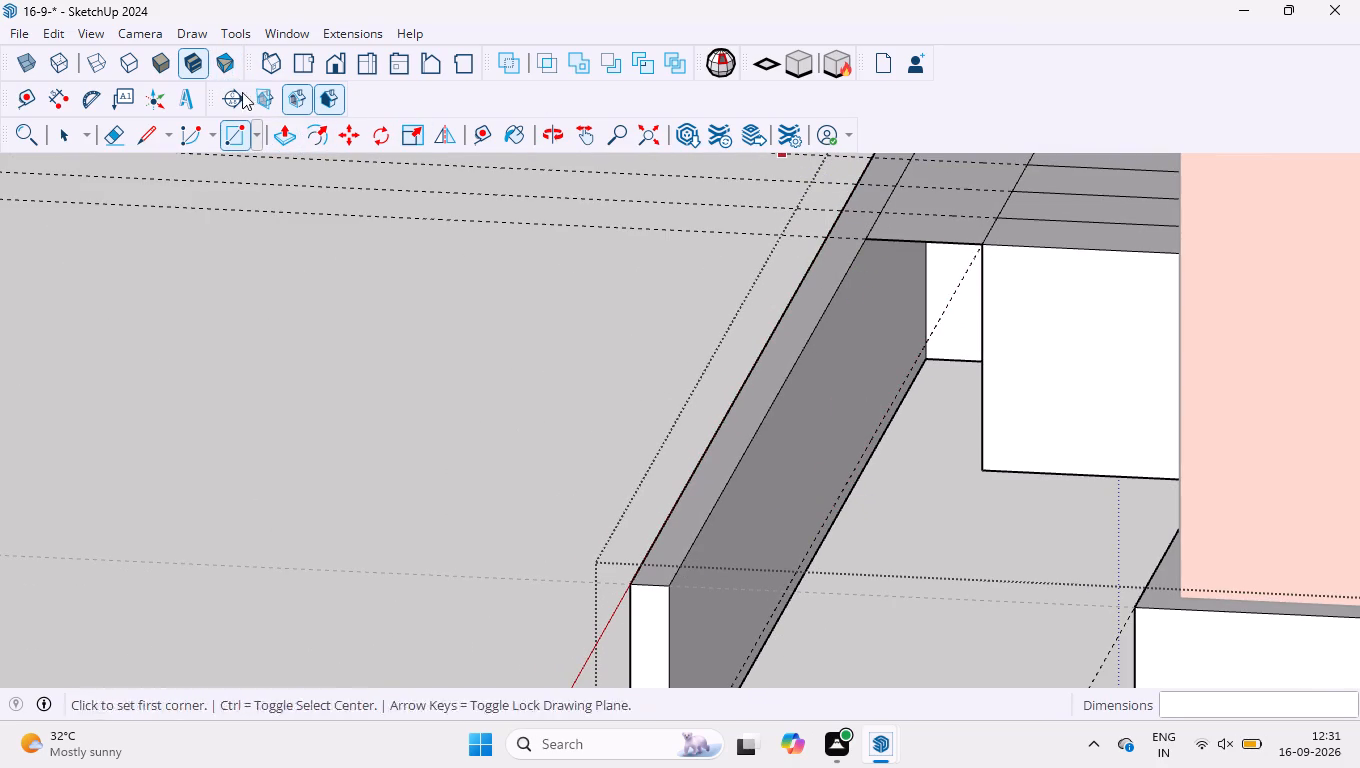
left_click(497, 138)
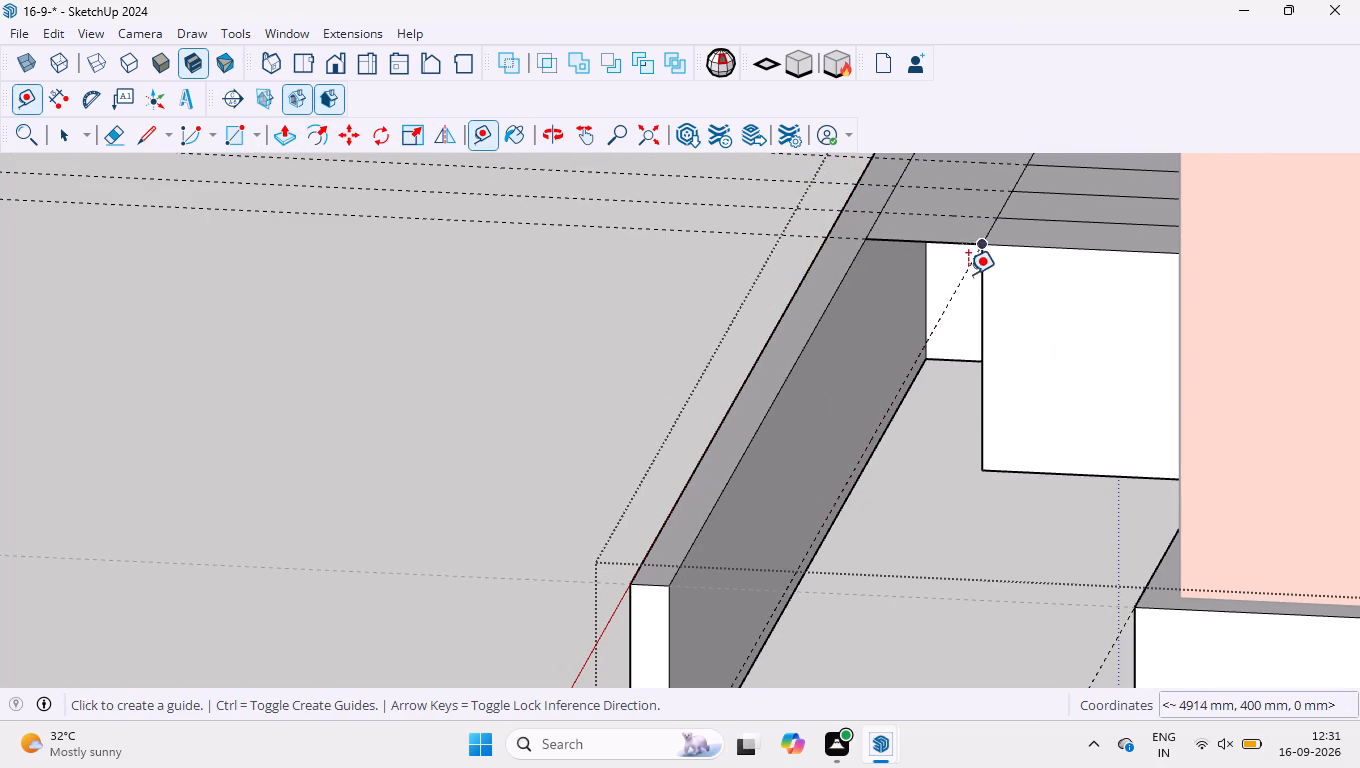
left_click(975, 246)
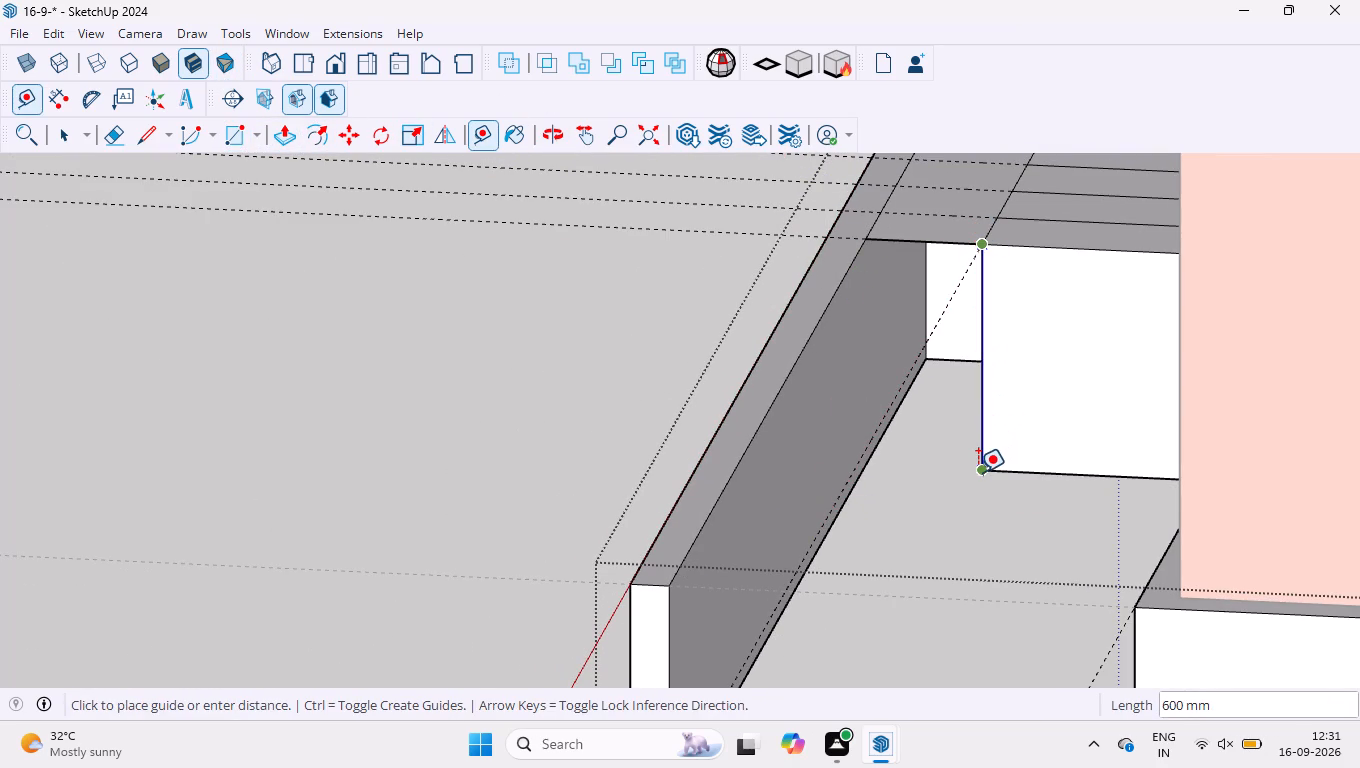
key("space")
Extrude the 960 × 300 mm rectangle beside the step block 600 mm downward from its underside.
middle_click_drag(879, 459, 883, 460)
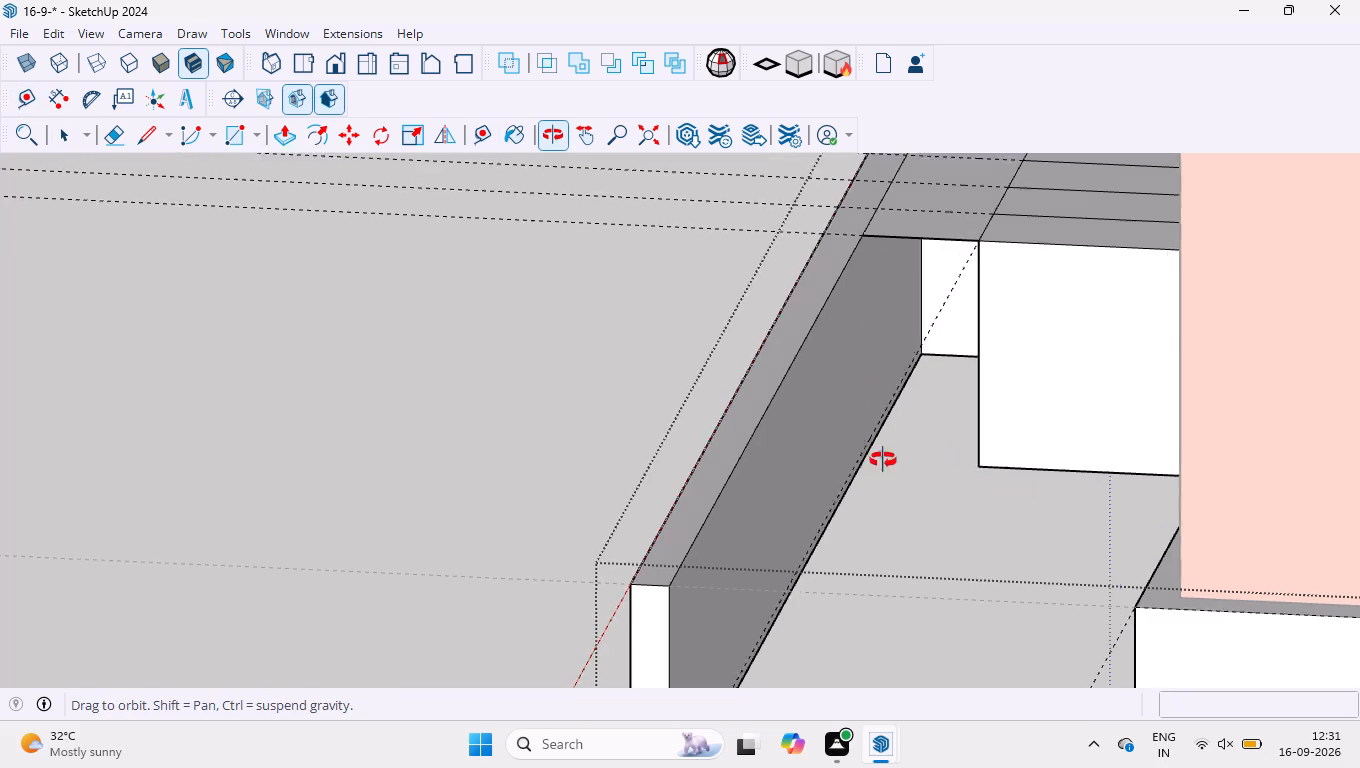
middle_click_drag(883, 460, 926, 362)
scroll(910, 443, "down", 4)
middle_click_drag(865, 666, 852, 393)
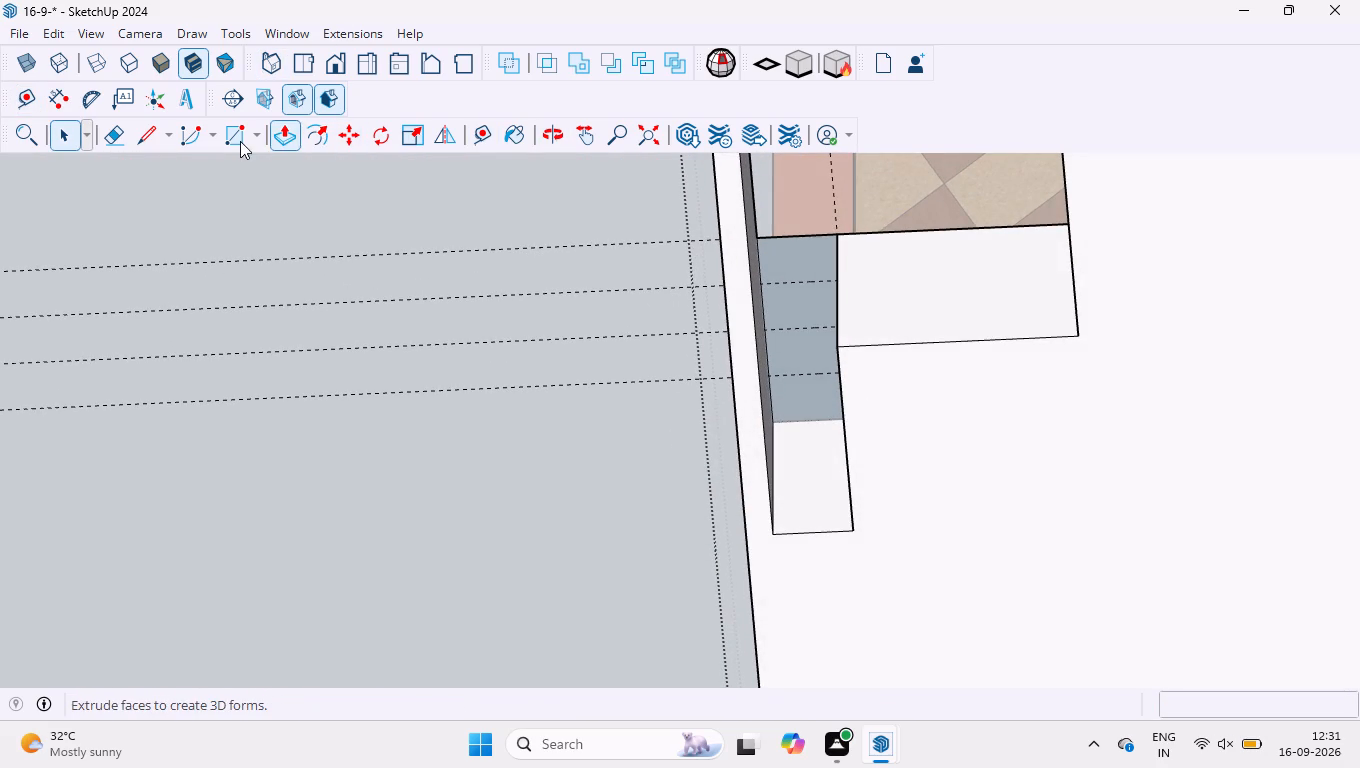
left_click(285, 142)
left_click(797, 241)
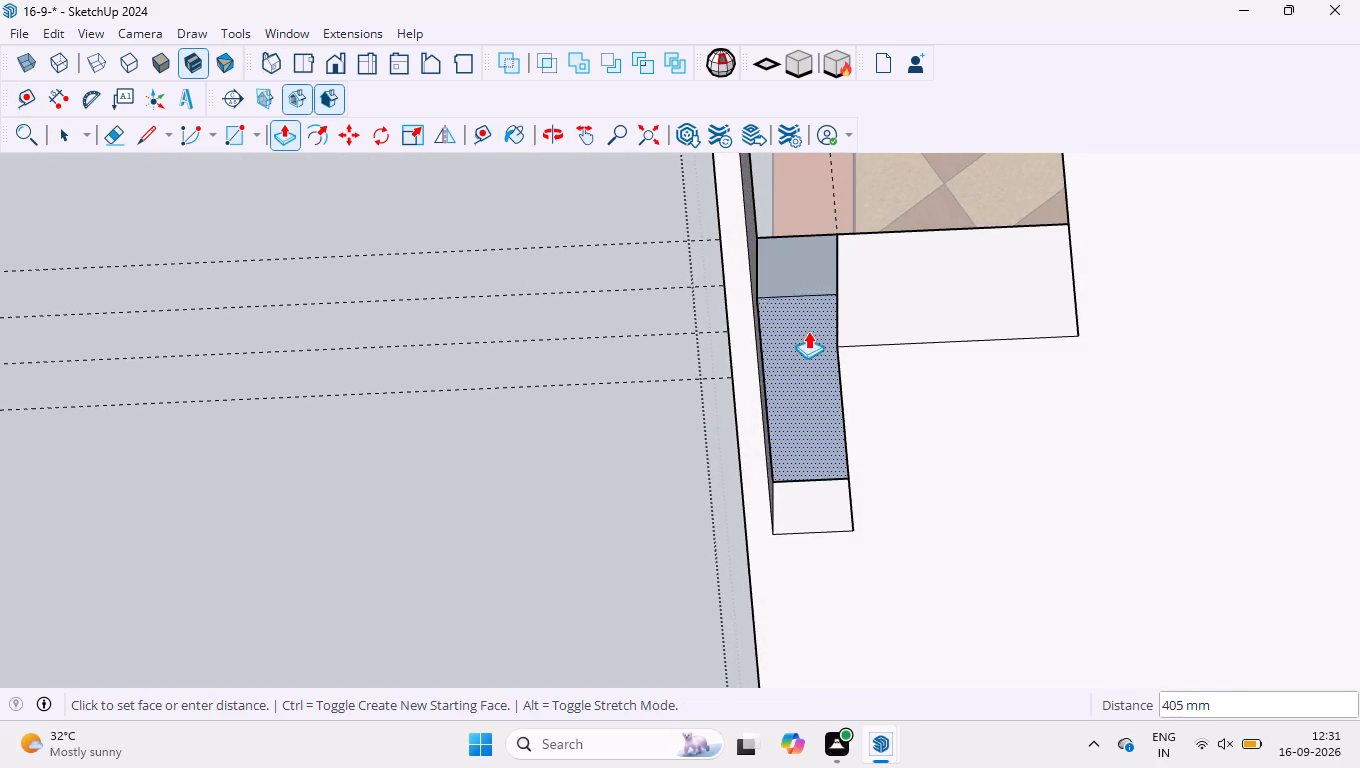
type("600")
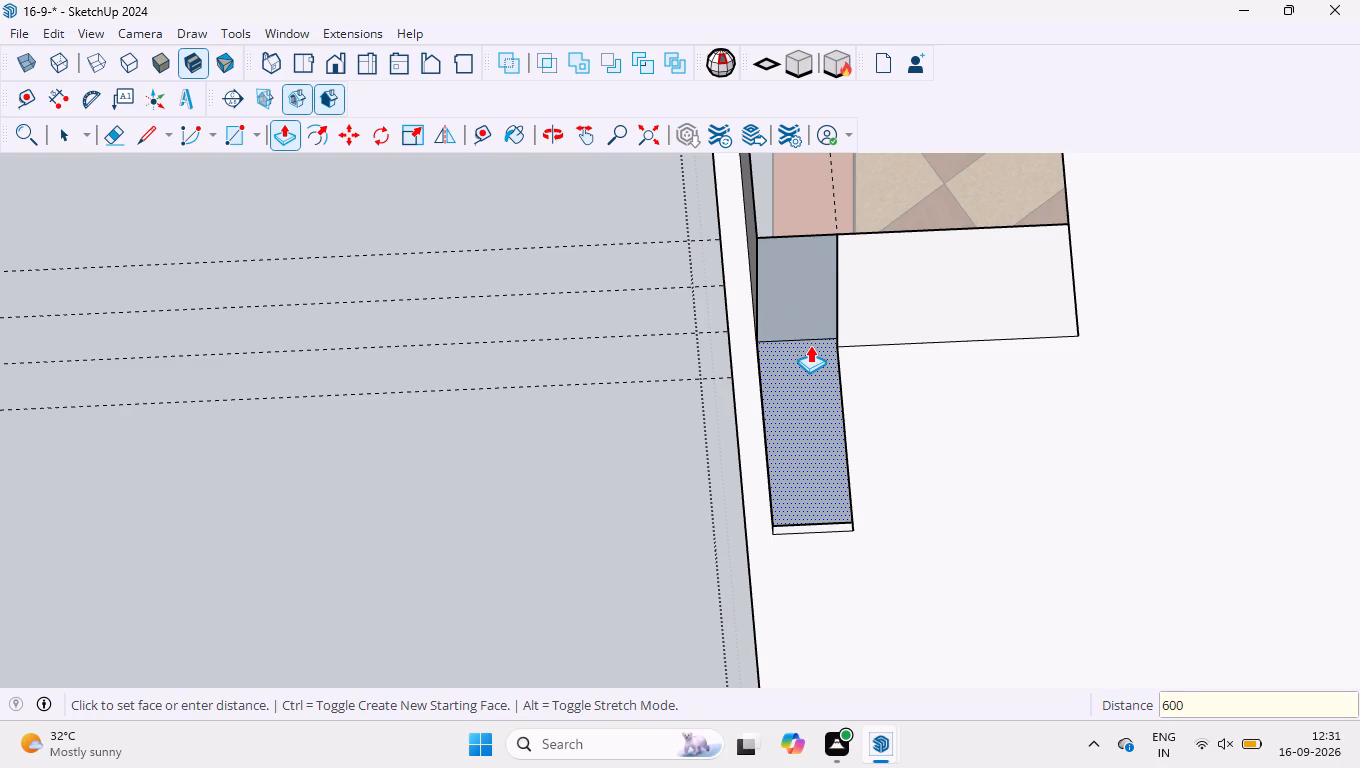
key("Return")
key("space")
middle_click_drag(787, 332, 874, 653)
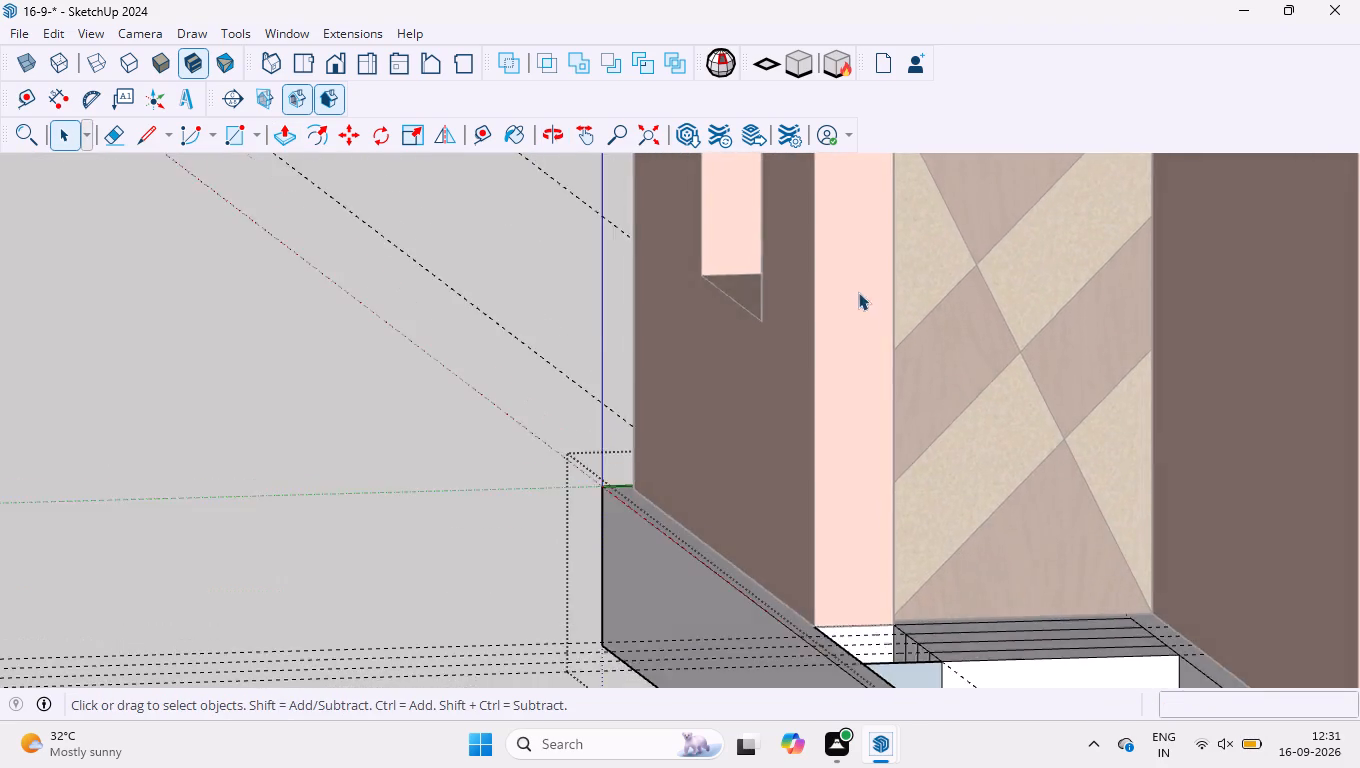
scroll(858, 292, "down", 5)
middle_click_drag(858, 332, 888, 599)
scroll(967, 654, "up", 2)
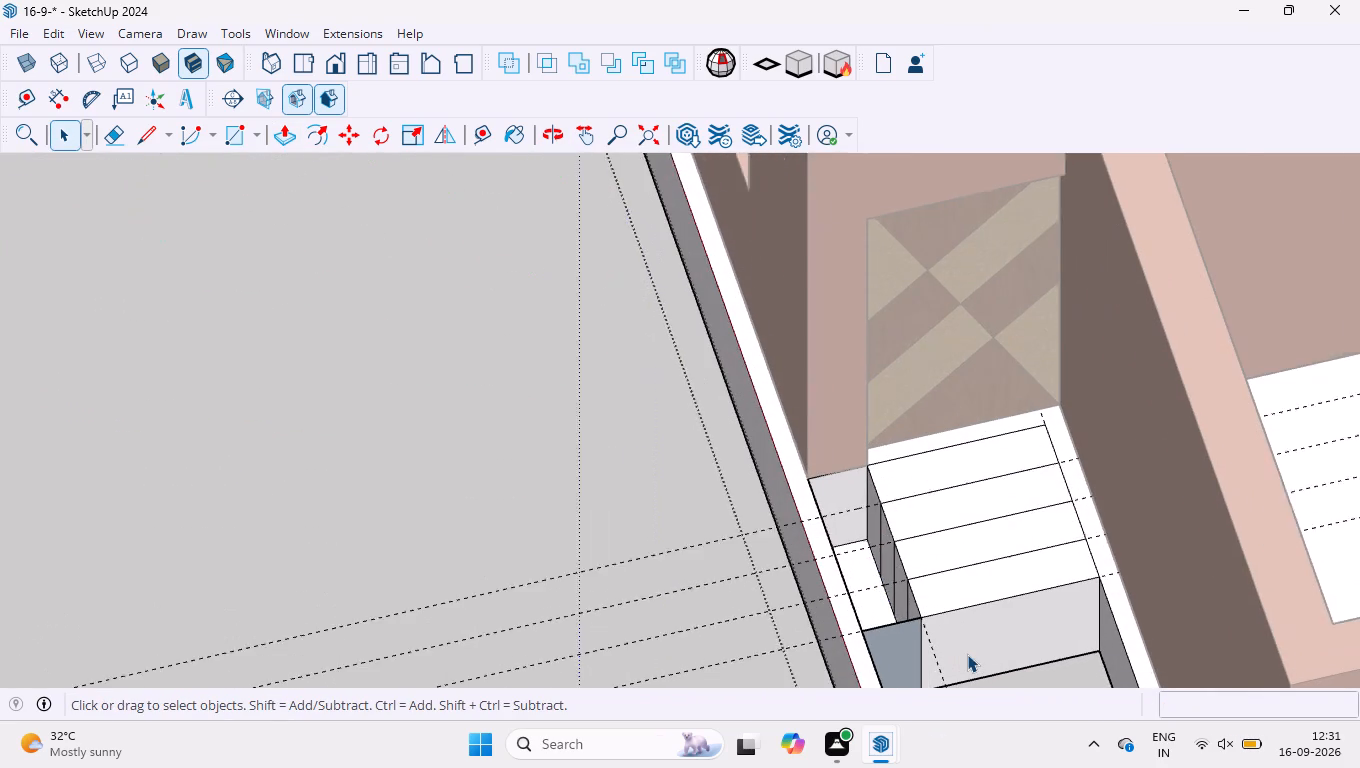
Draw a rectangle over the open top beside the step block, from the short wall's outer corner to the block's outer corner.
scroll(967, 654, "up", 2)
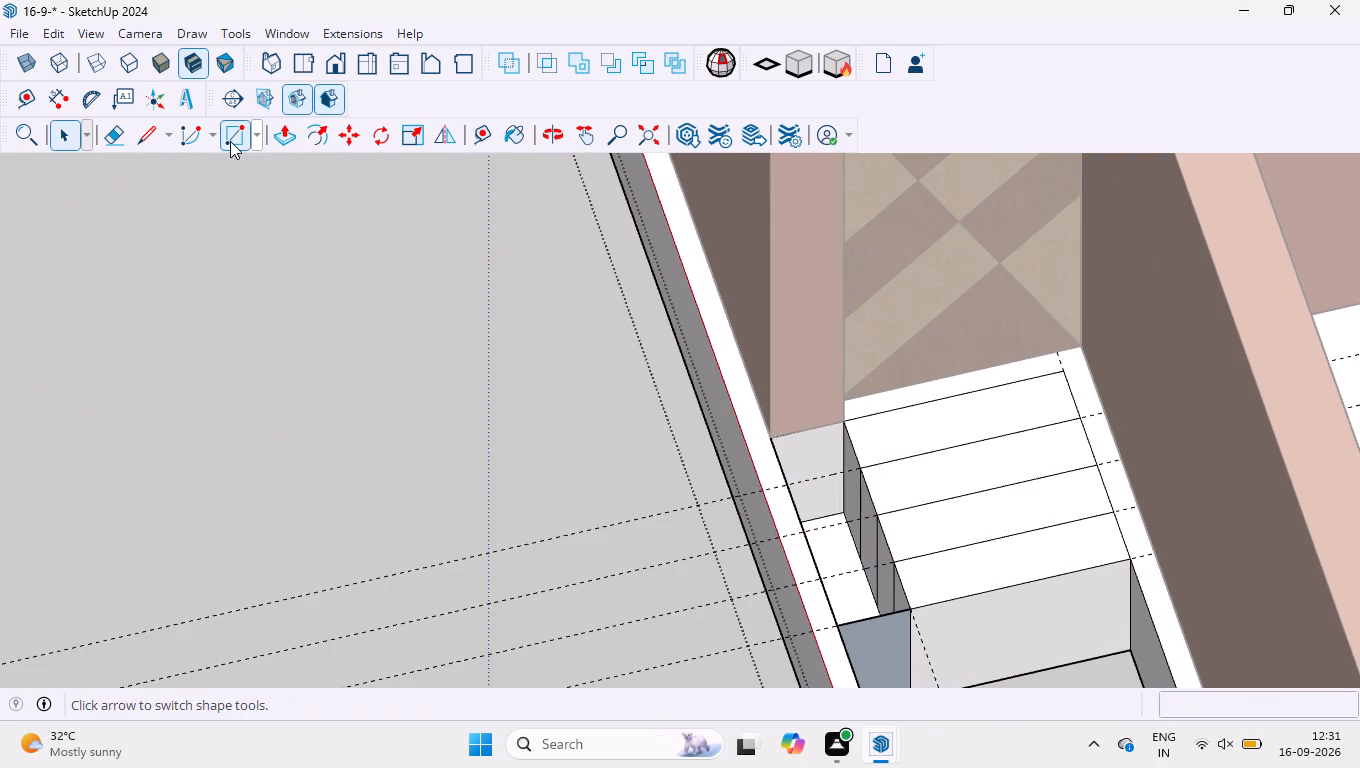
left_click(230, 141)
left_click(773, 439)
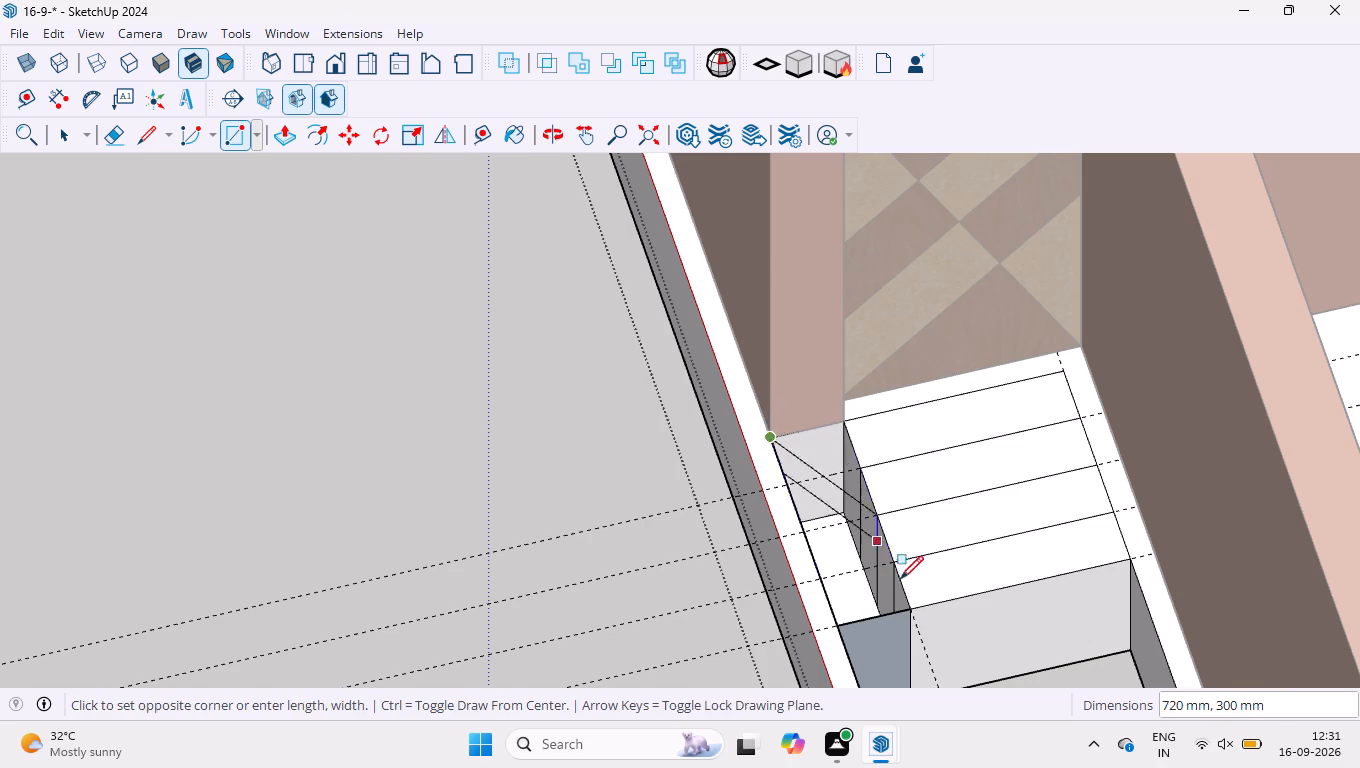
left_click(910, 611)
scroll(715, 495, "down", 3)
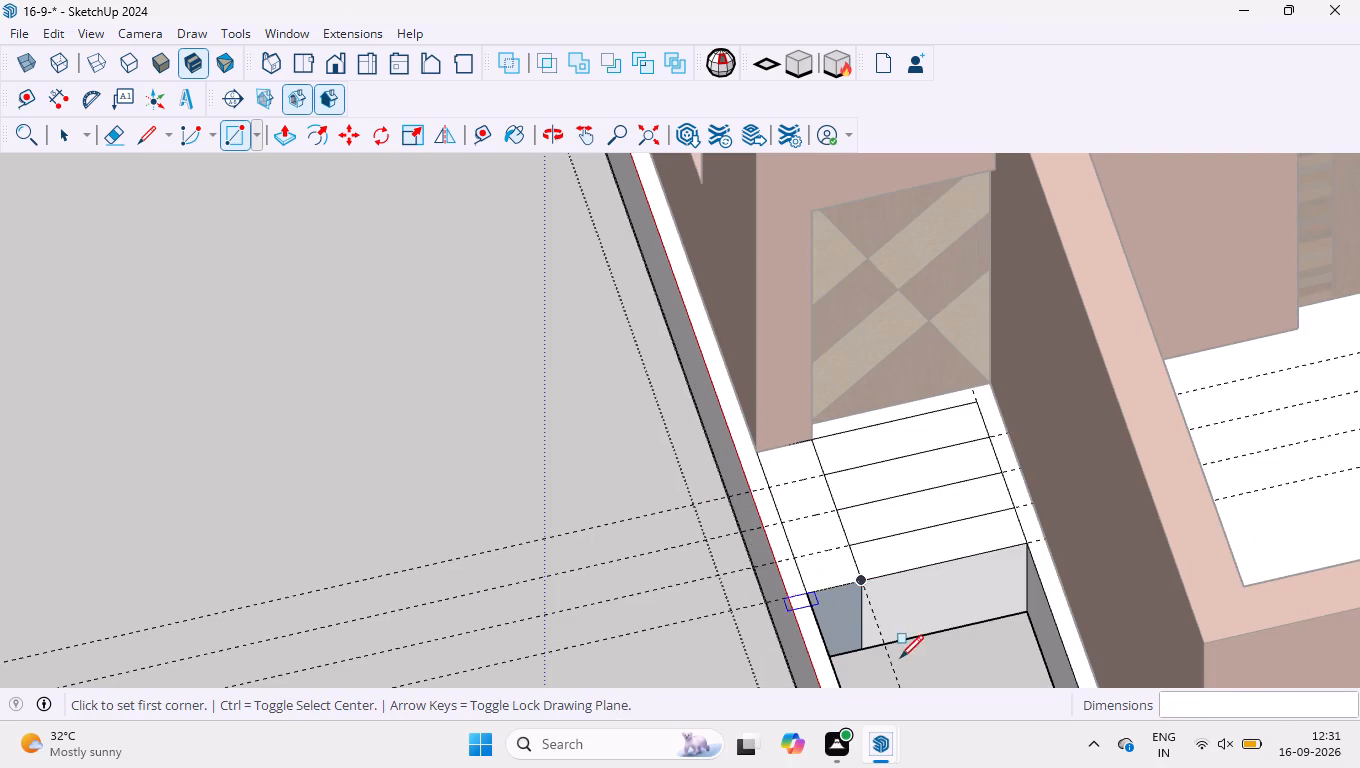
key("space")
Reverse the blue-grey front face of the block beside the steps and leave the plinth's editing mode.
scroll(886, 668, "up", 3)
middle_click_drag(795, 492, 780, 478)
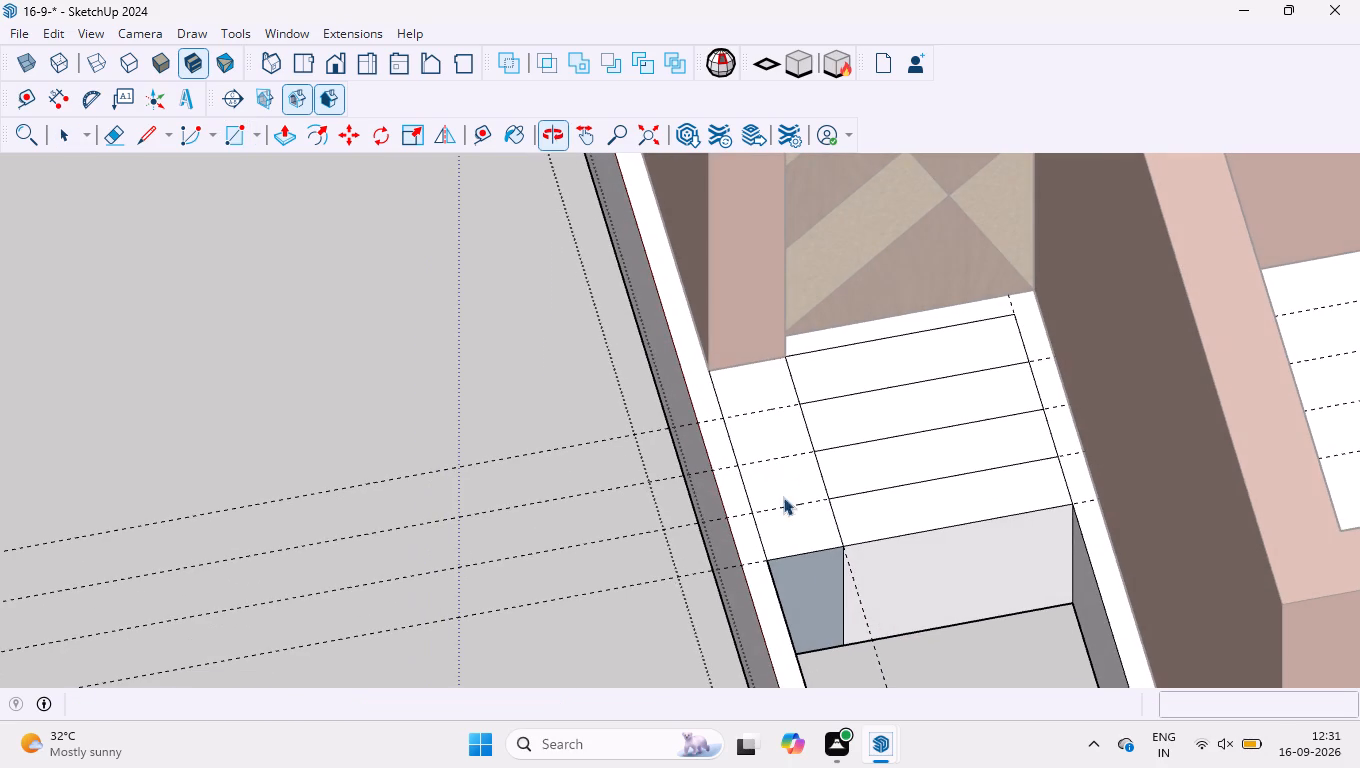
right_click(819, 615)
left_click(858, 470)
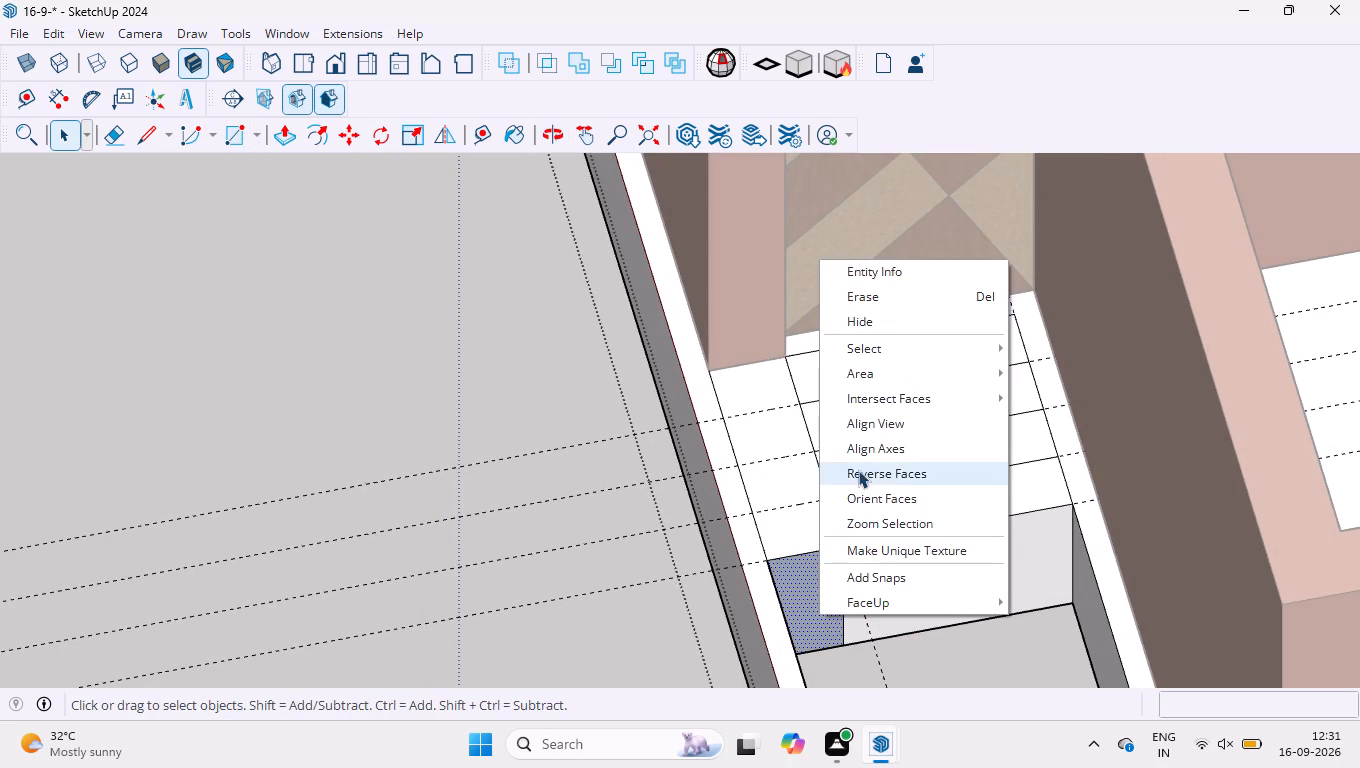
left_click(463, 378)
key("space")
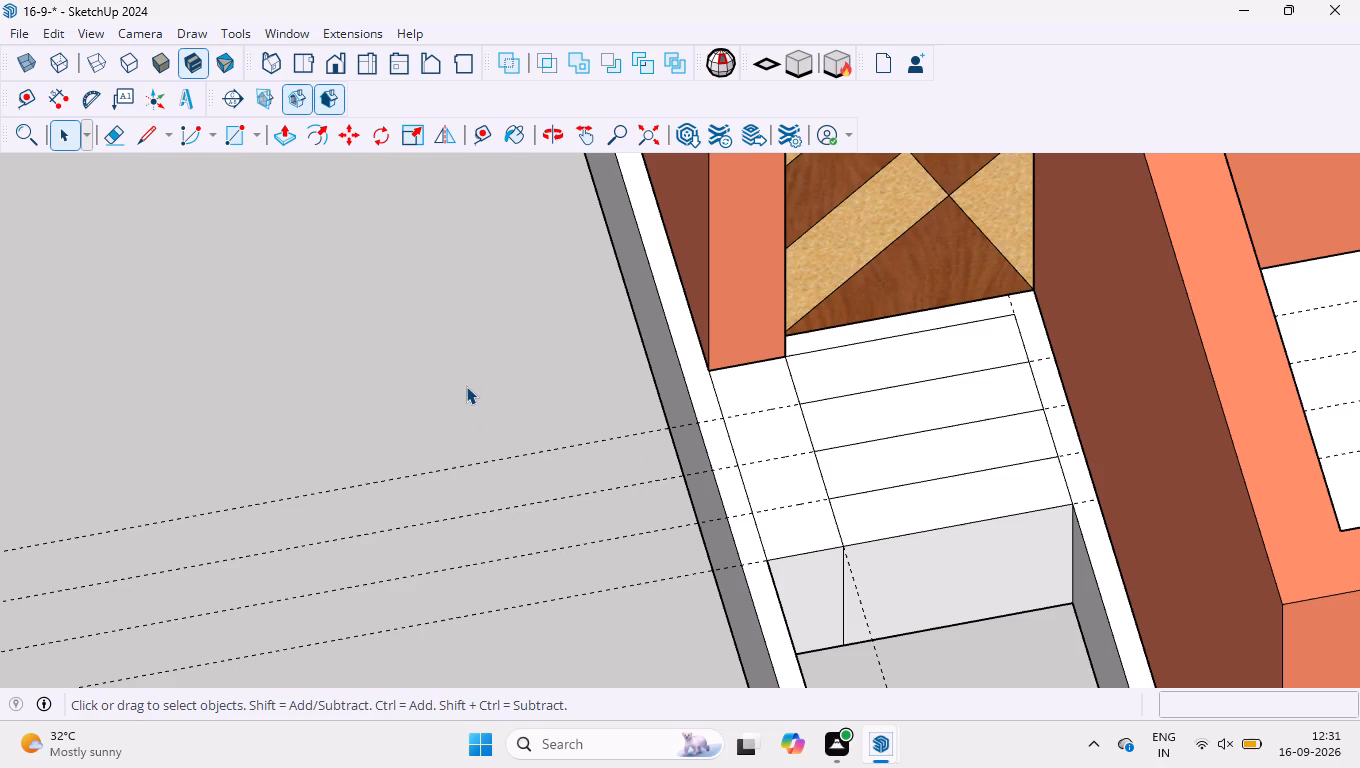
Reopen the plinth for editing and push the outermost tread, farthest from the patterned door, down 450 mm.
scroll(620, 434, "down", 3)
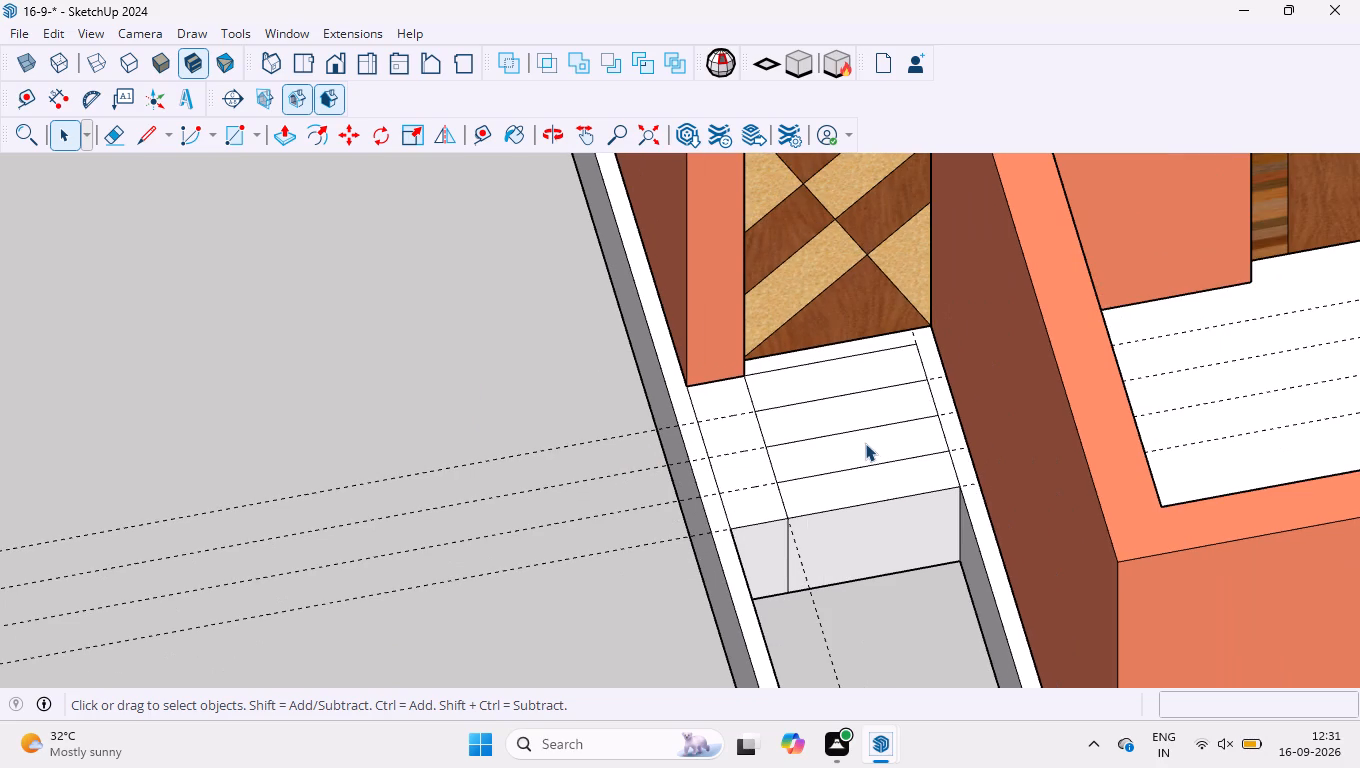
double_click(865, 443)
middle_click_drag(653, 502, 771, 544)
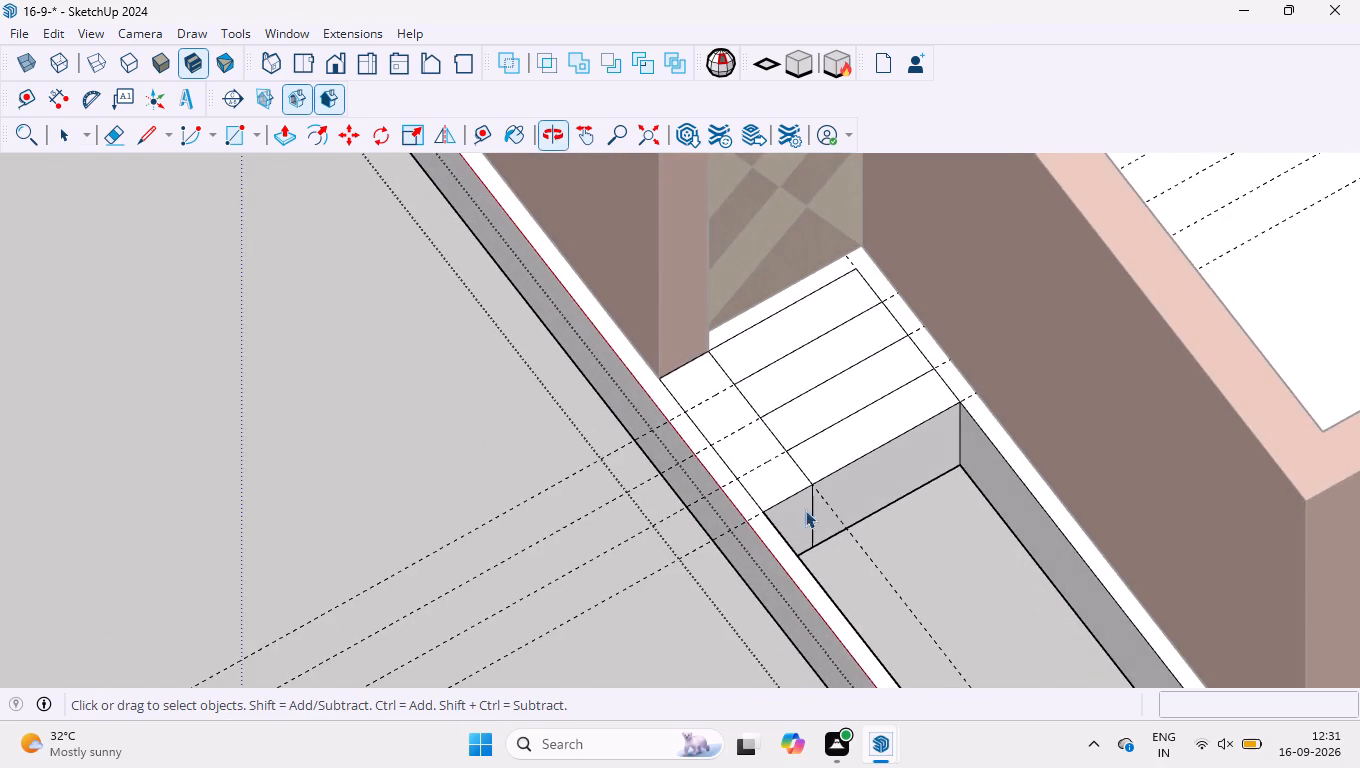
scroll(922, 471, "up", 4)
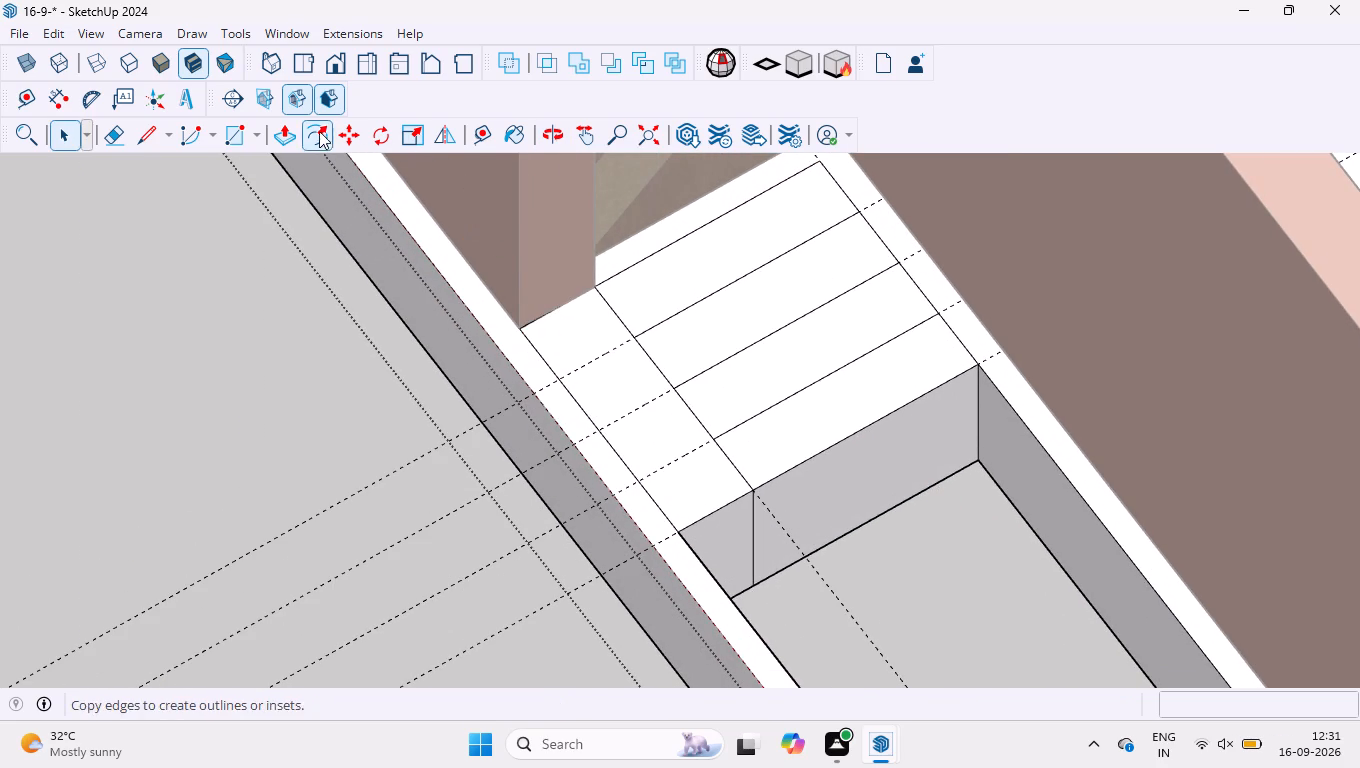
left_click(294, 132)
left_click(873, 385)
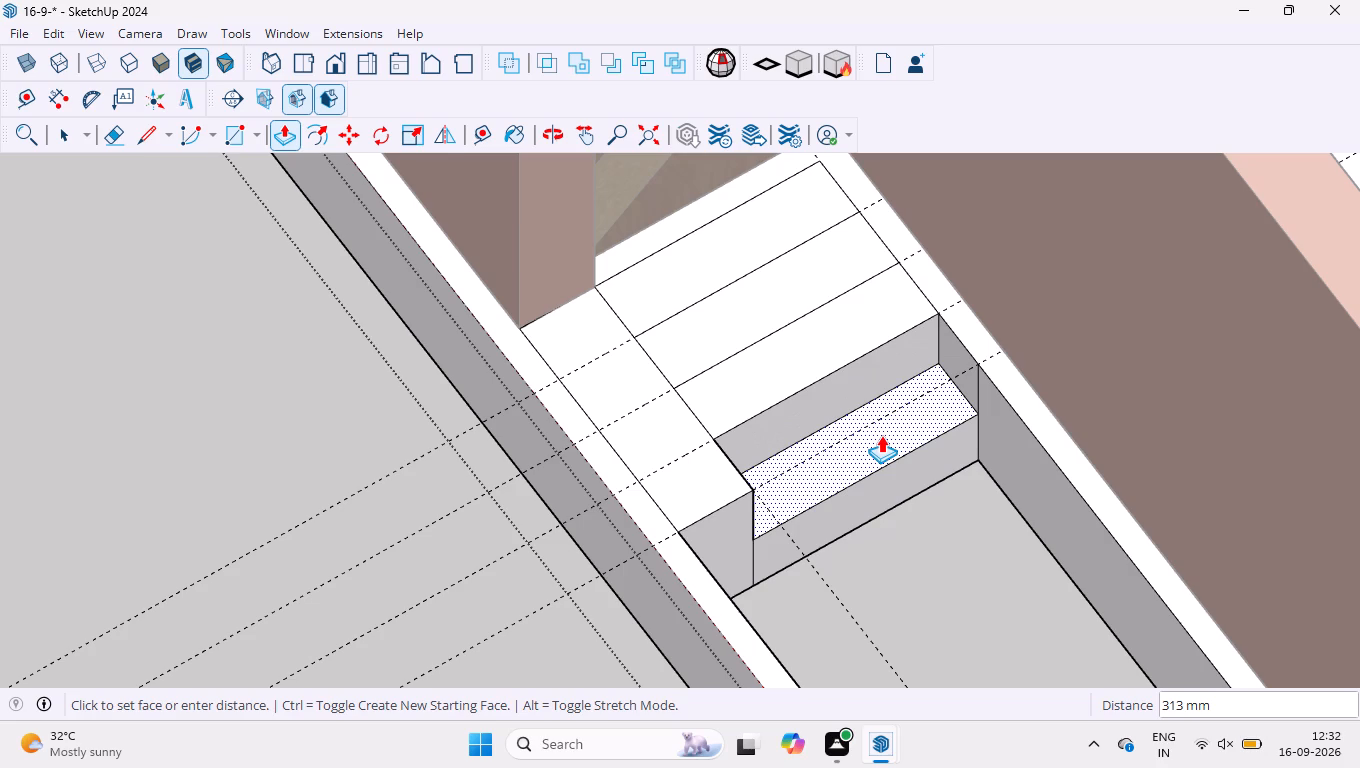
type("450")
key("Return")
Push the next tread toward the door down 300 mm and the one after it down 150 mm.
left_click(842, 336)
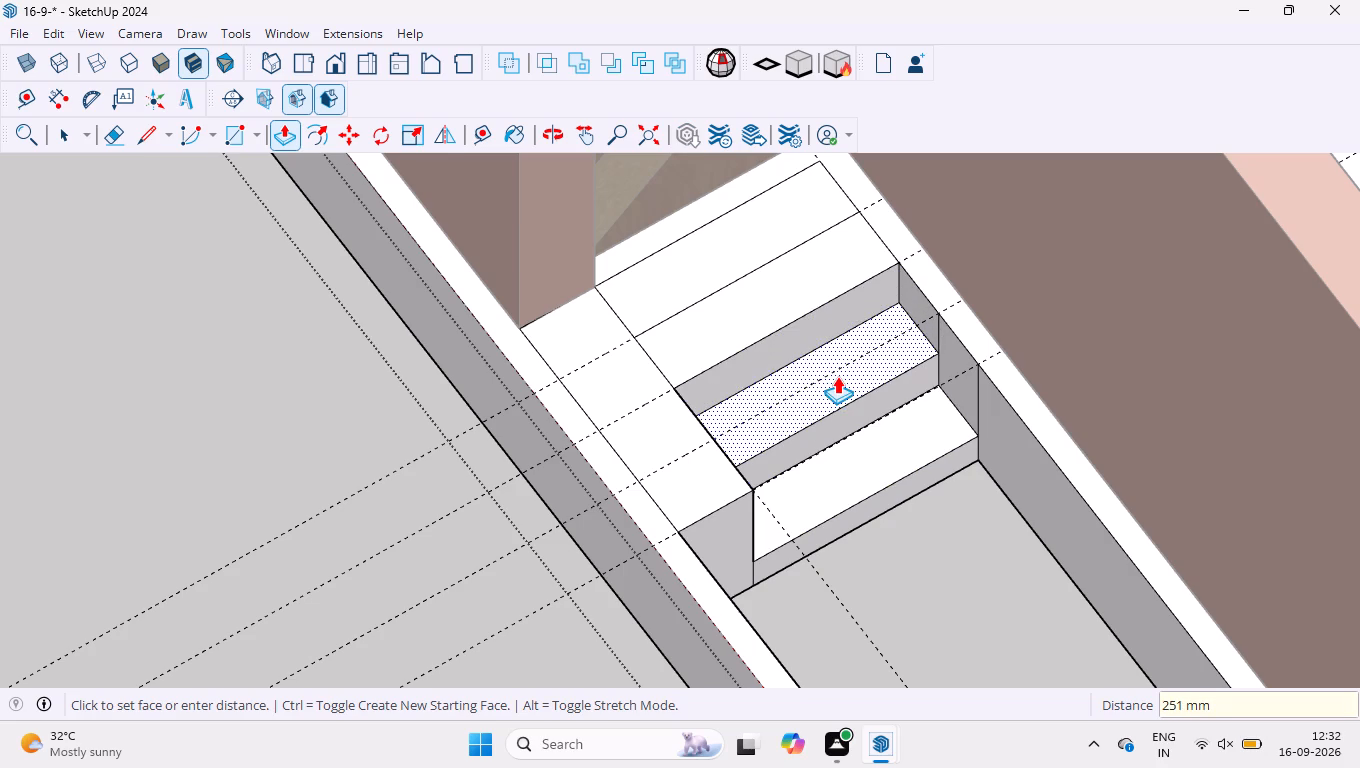
type("300")
key("Return")
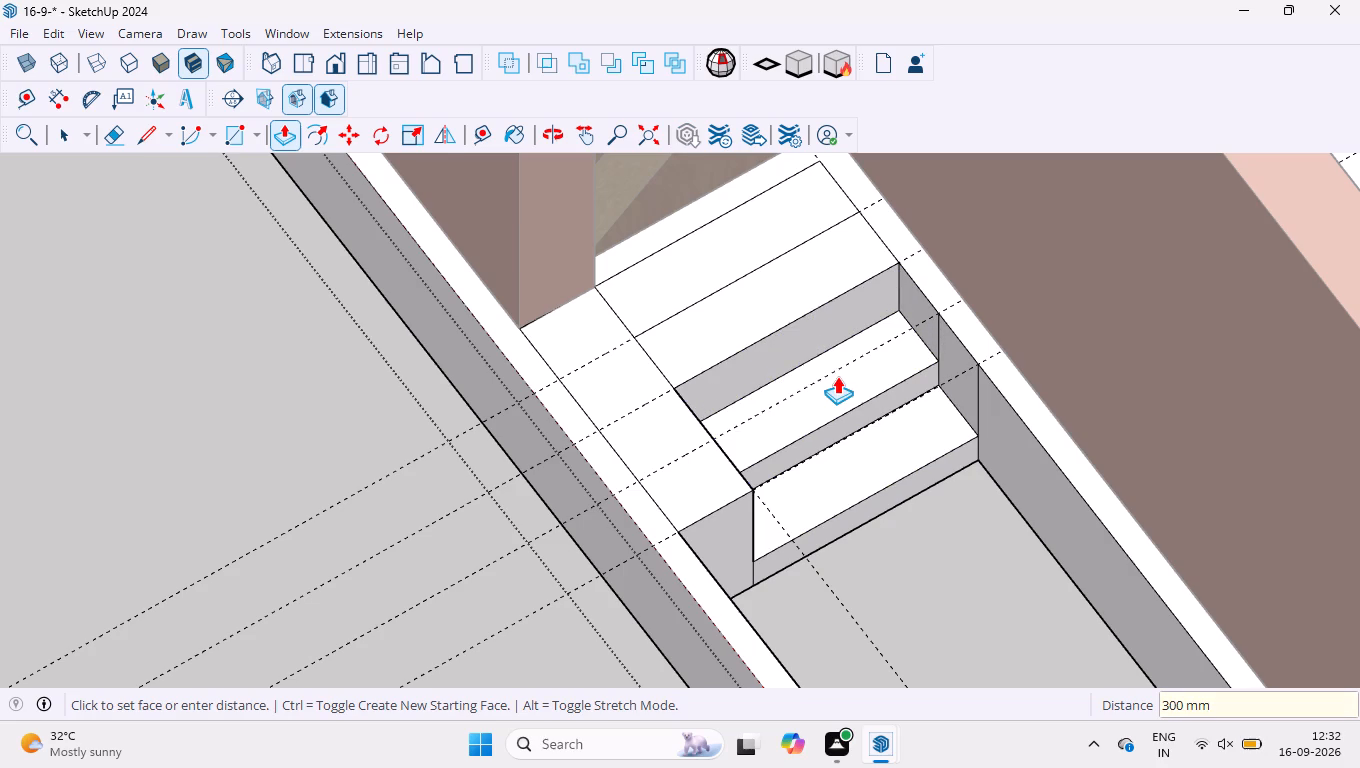
left_click(773, 281)
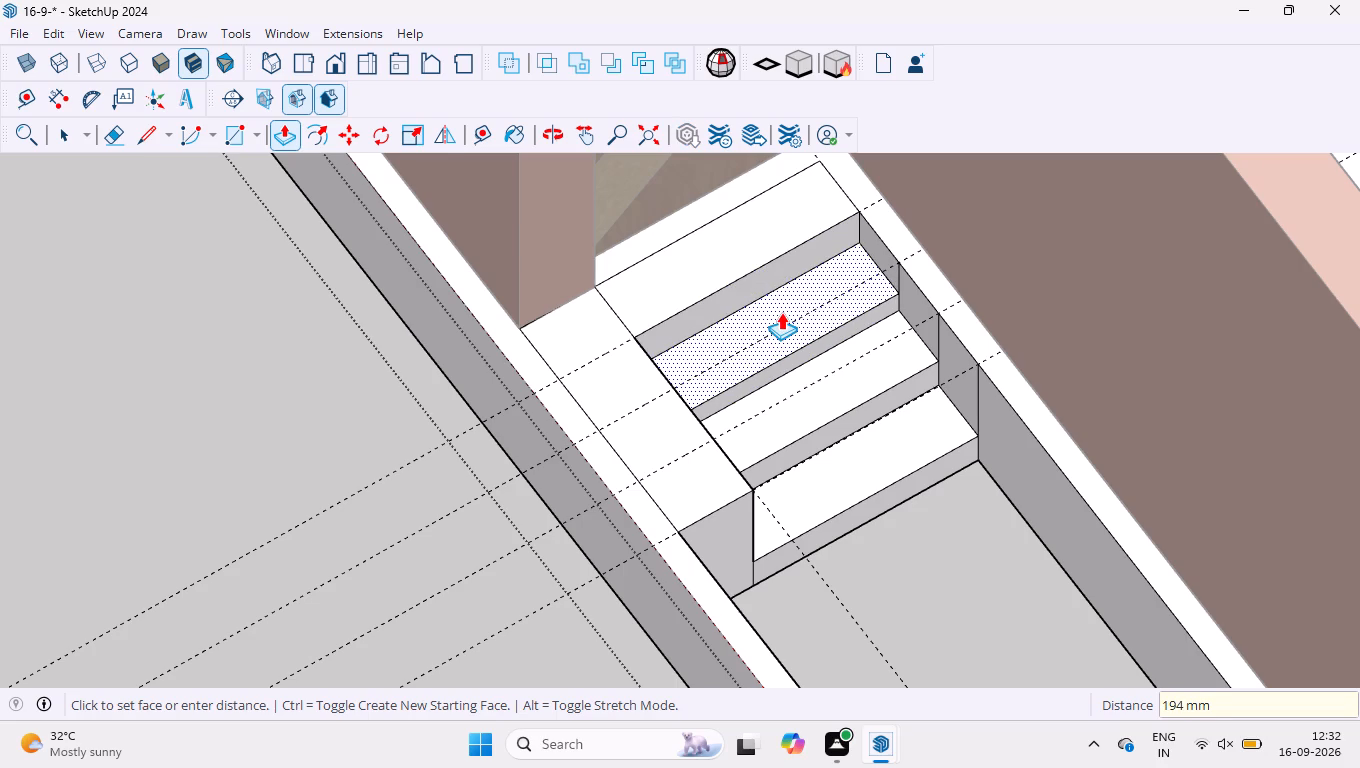
type("150")
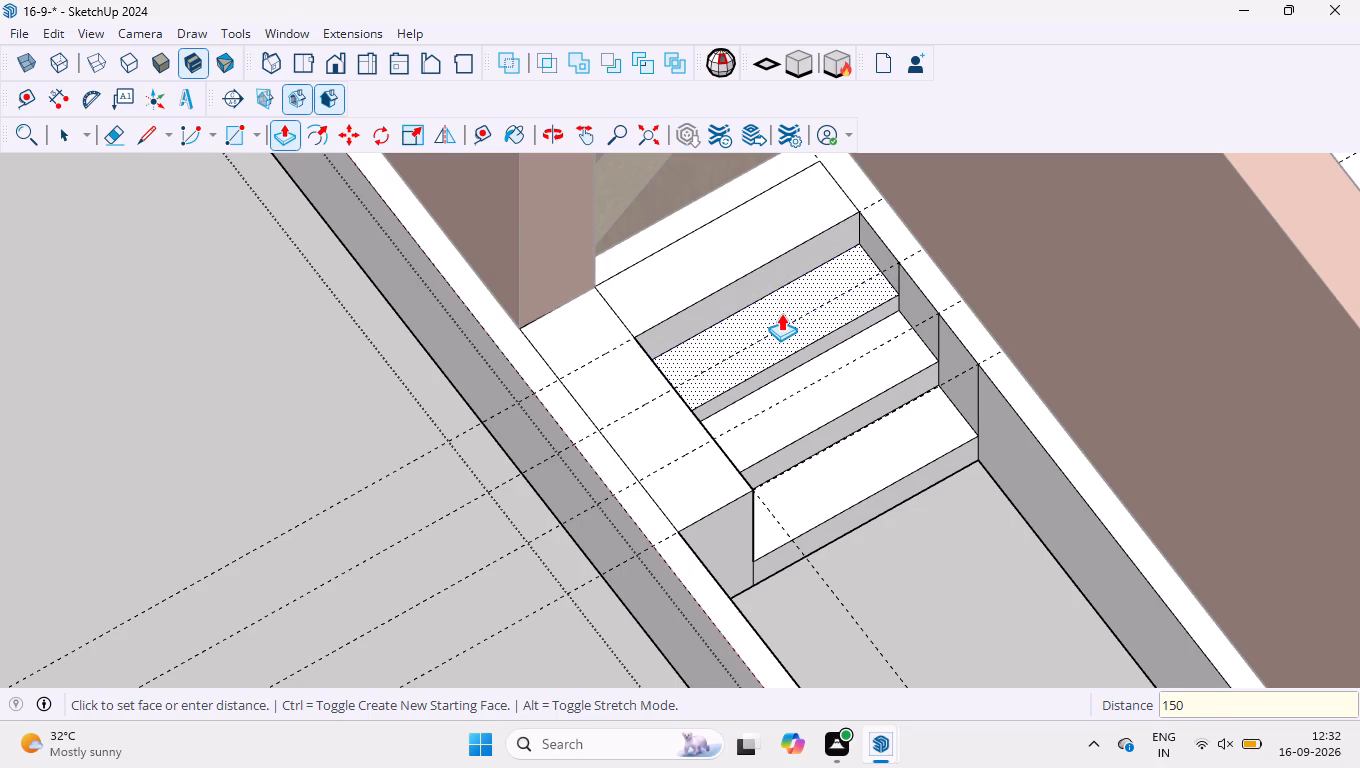
key("Return")
key("space")
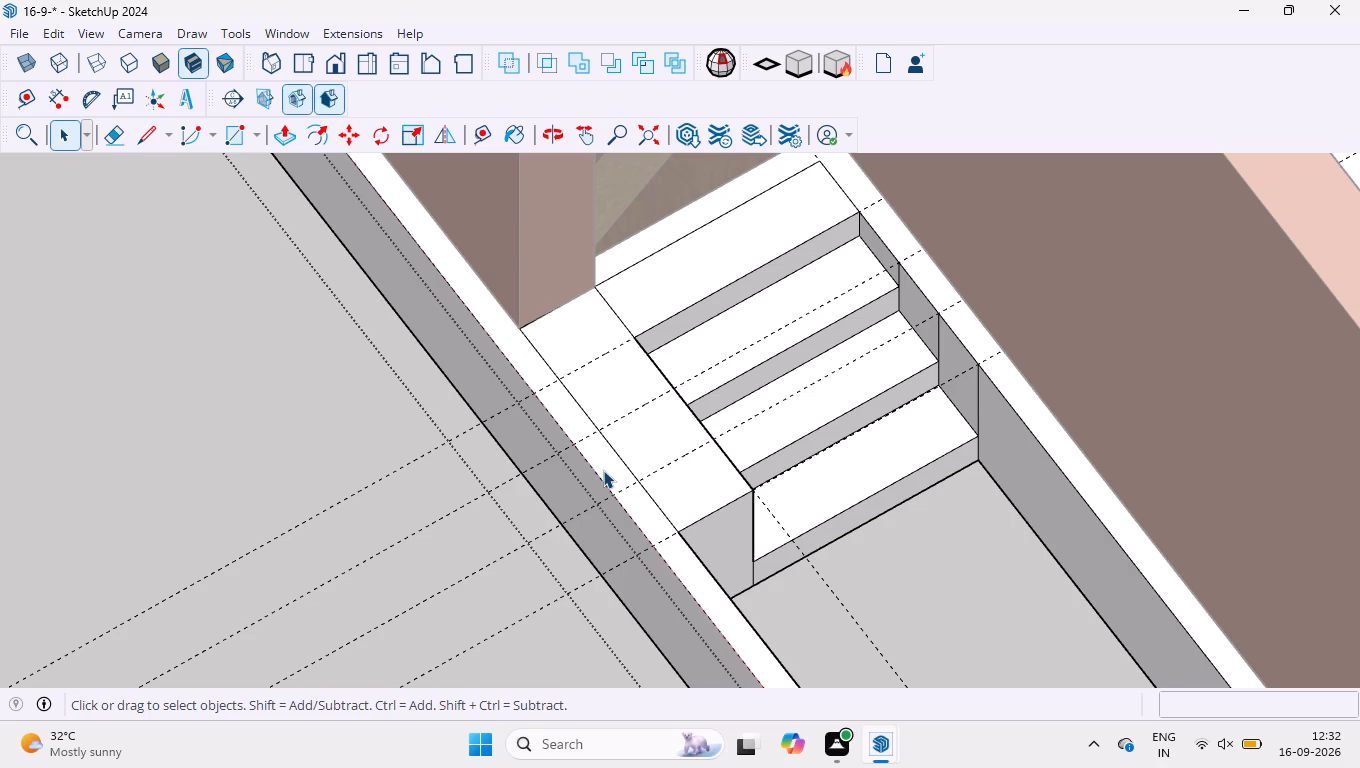
Delete all guides from the model.
left_click(62, 36)
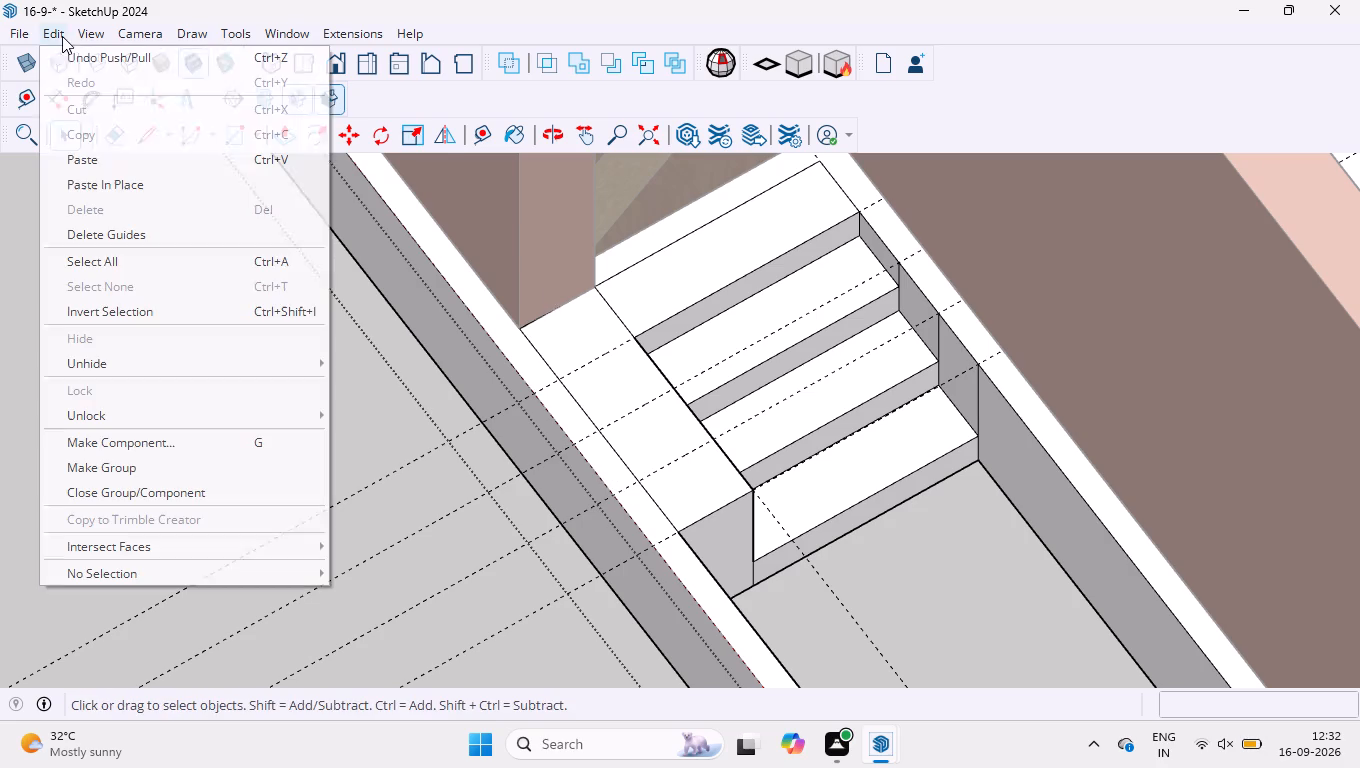
left_click(138, 246)
Draw a 100 mm line across the plinth's outer rim, from the side block's front corner to the outer edge.
scroll(185, 269, "down", 3)
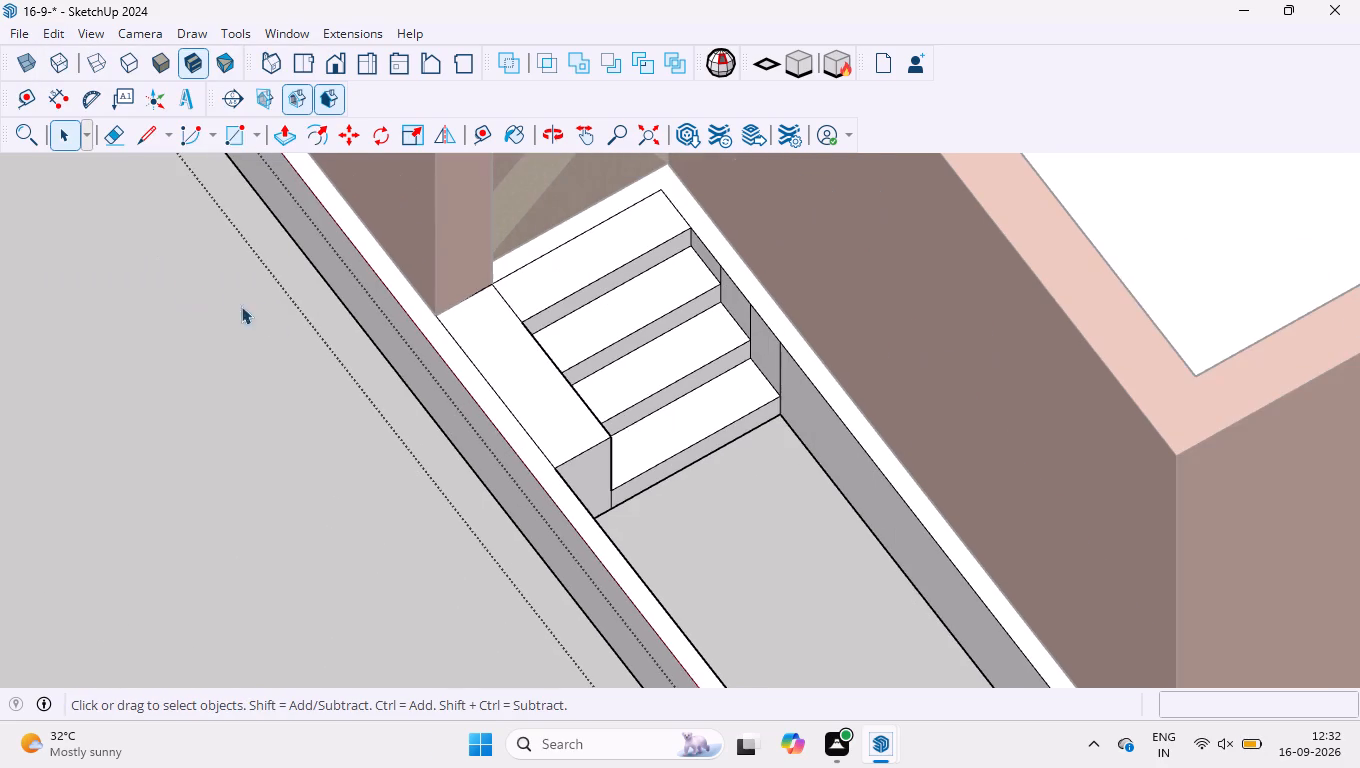
middle_click_drag(526, 572, 268, 560)
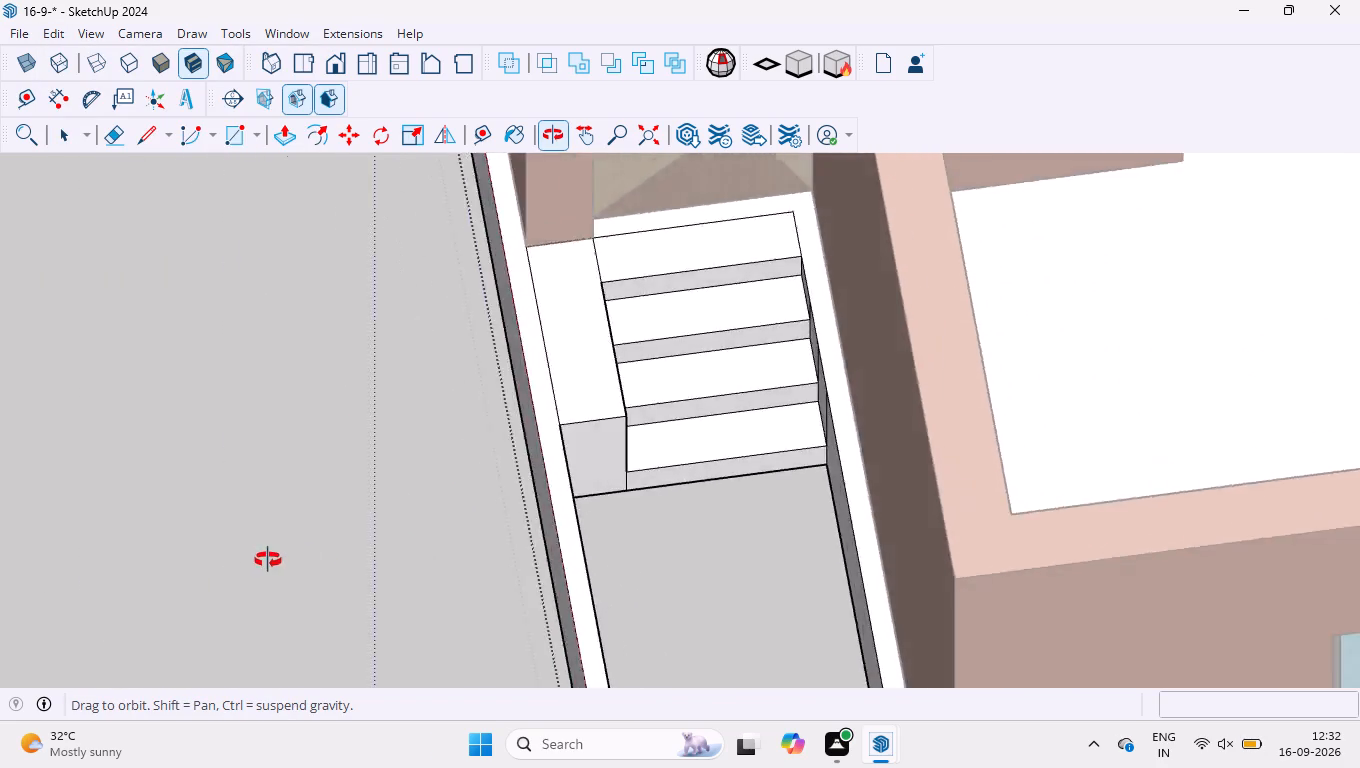
middle_click_drag(268, 560, 457, 636)
scroll(456, 402, "down", 3)
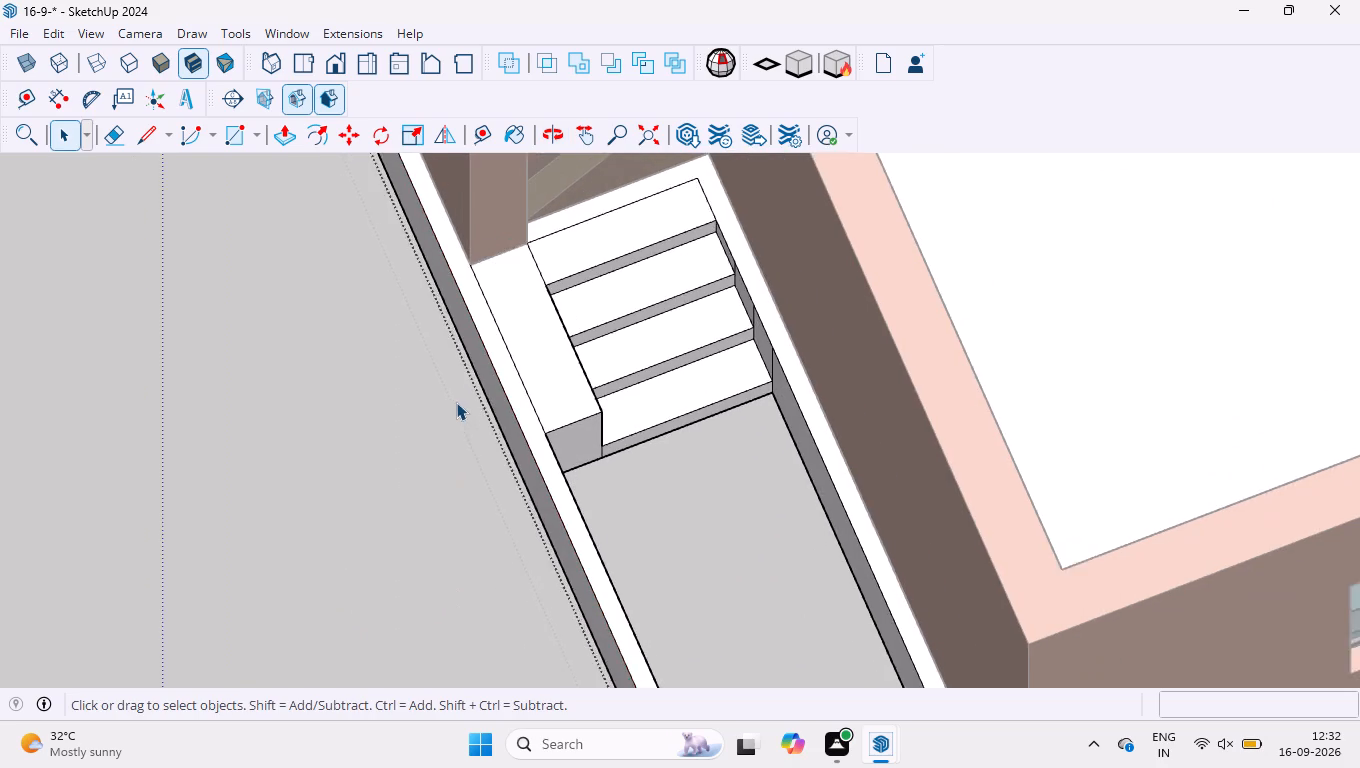
scroll(515, 471, "up", 6)
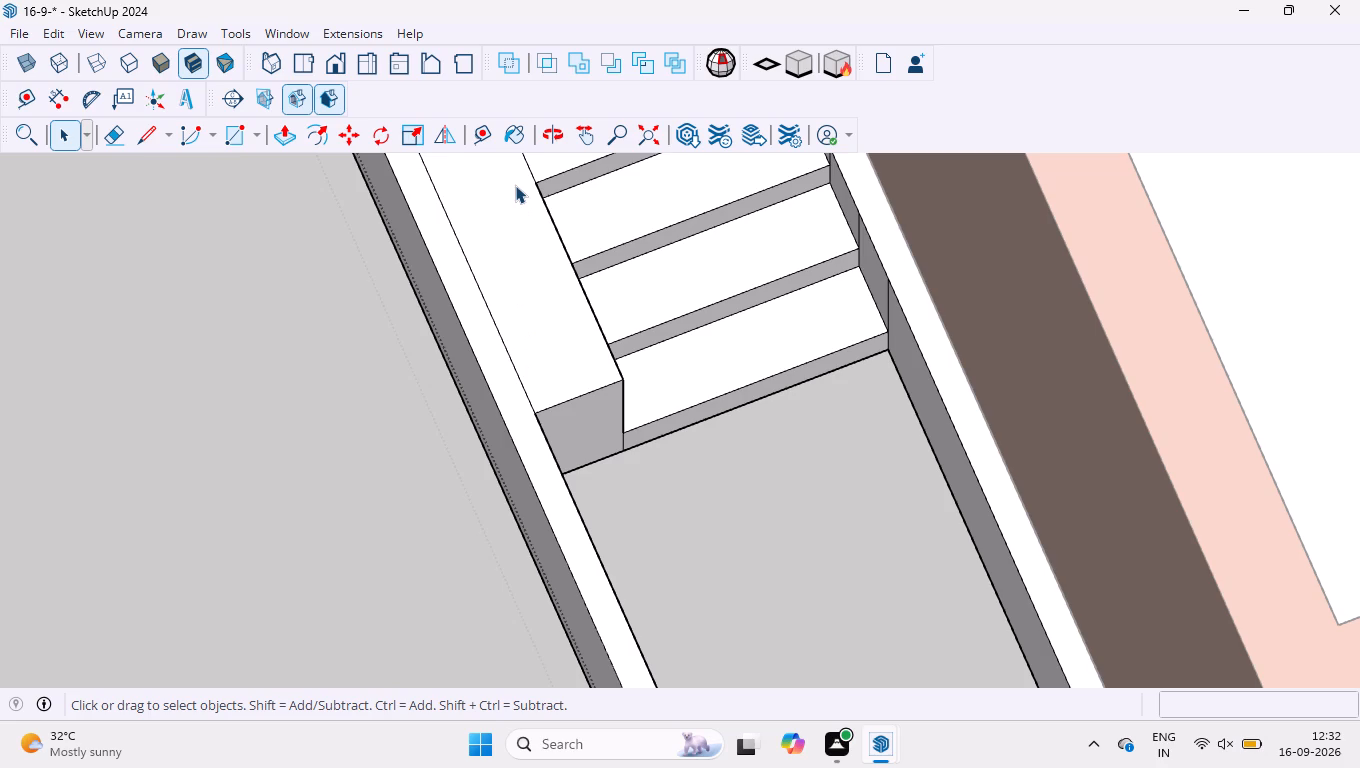
left_click(145, 135)
scroll(570, 453, "up", 9)
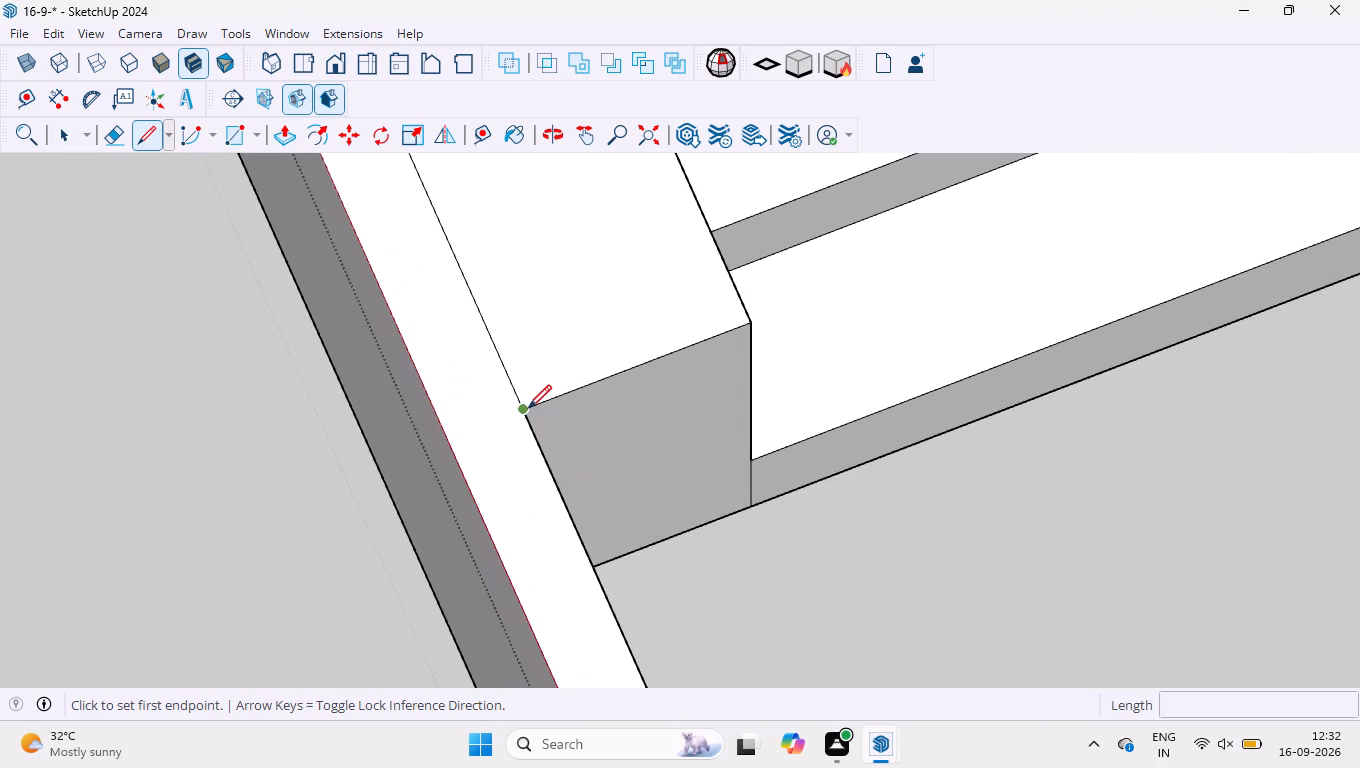
left_click(528, 408)
left_click(451, 432)
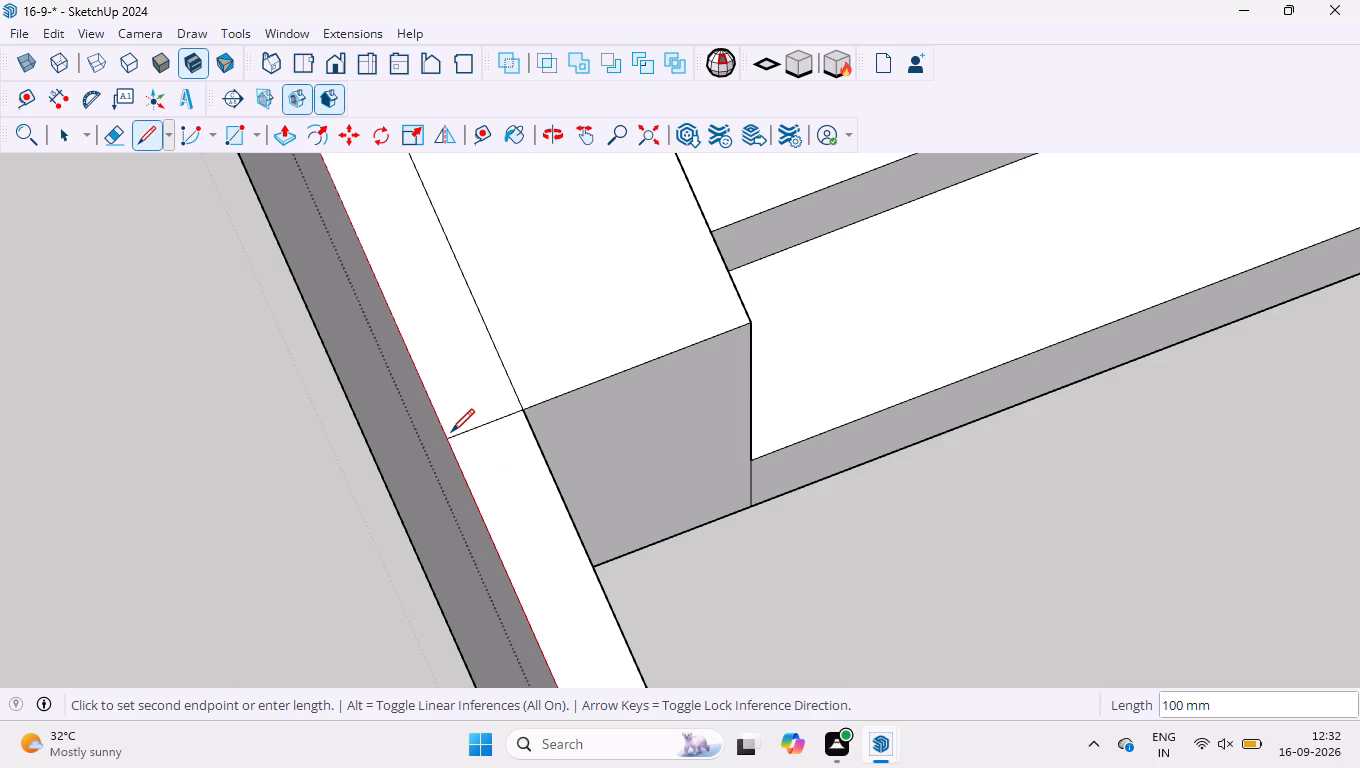
key("space")
Push the narrow rim strip in front of the steps down 600 mm to remove it and open the entrance side.
scroll(618, 400, "down", 7)
middle_click_drag(565, 602, 714, 497)
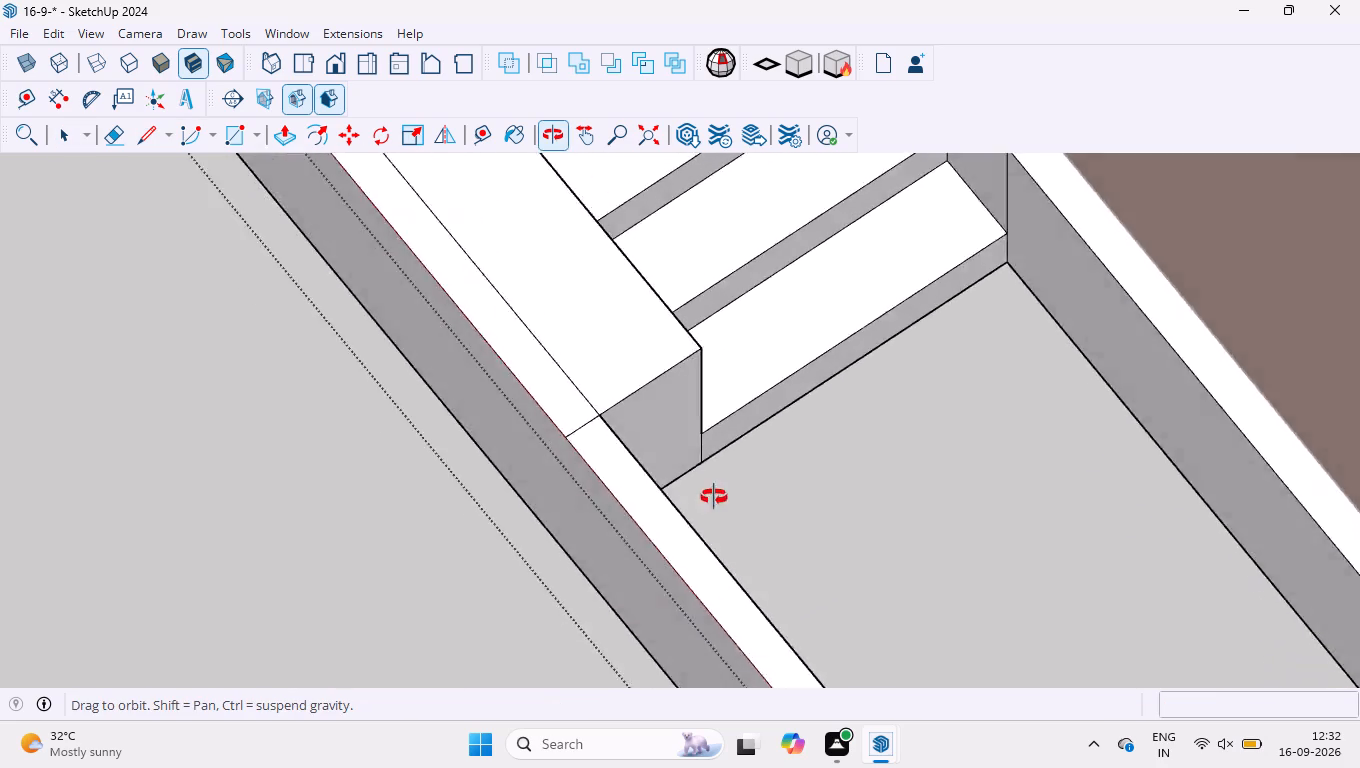
middle_click_drag(714, 497, 742, 435)
scroll(742, 415, "down", 10)
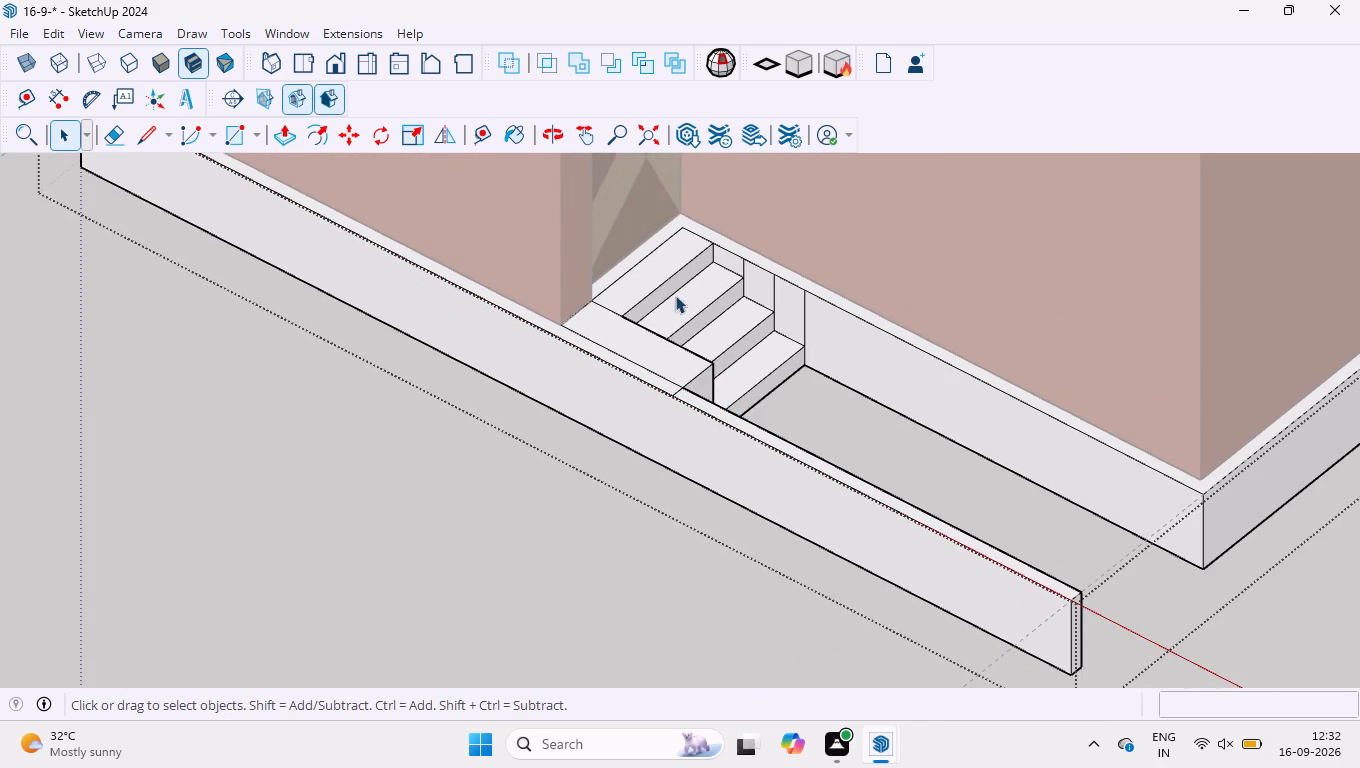
left_click(304, 133)
left_click(293, 137)
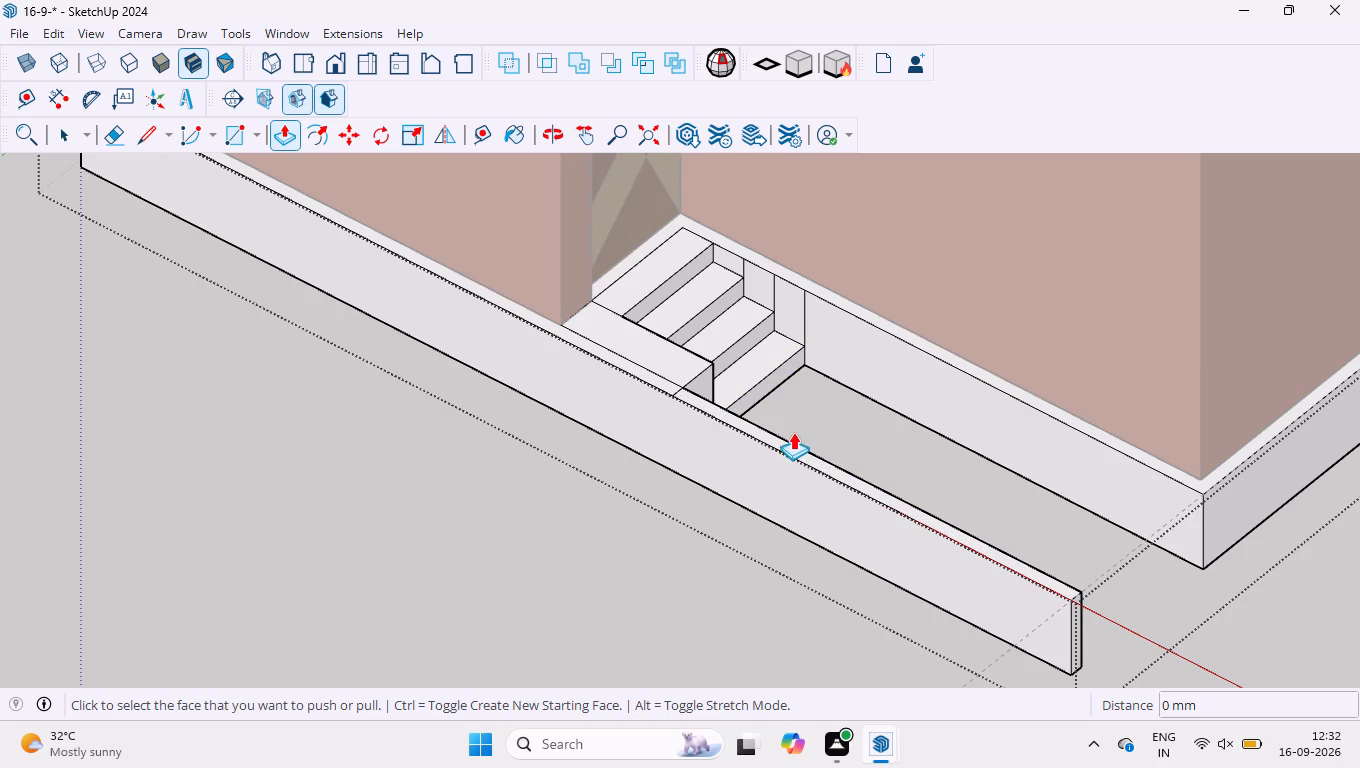
scroll(826, 446, "up", 3)
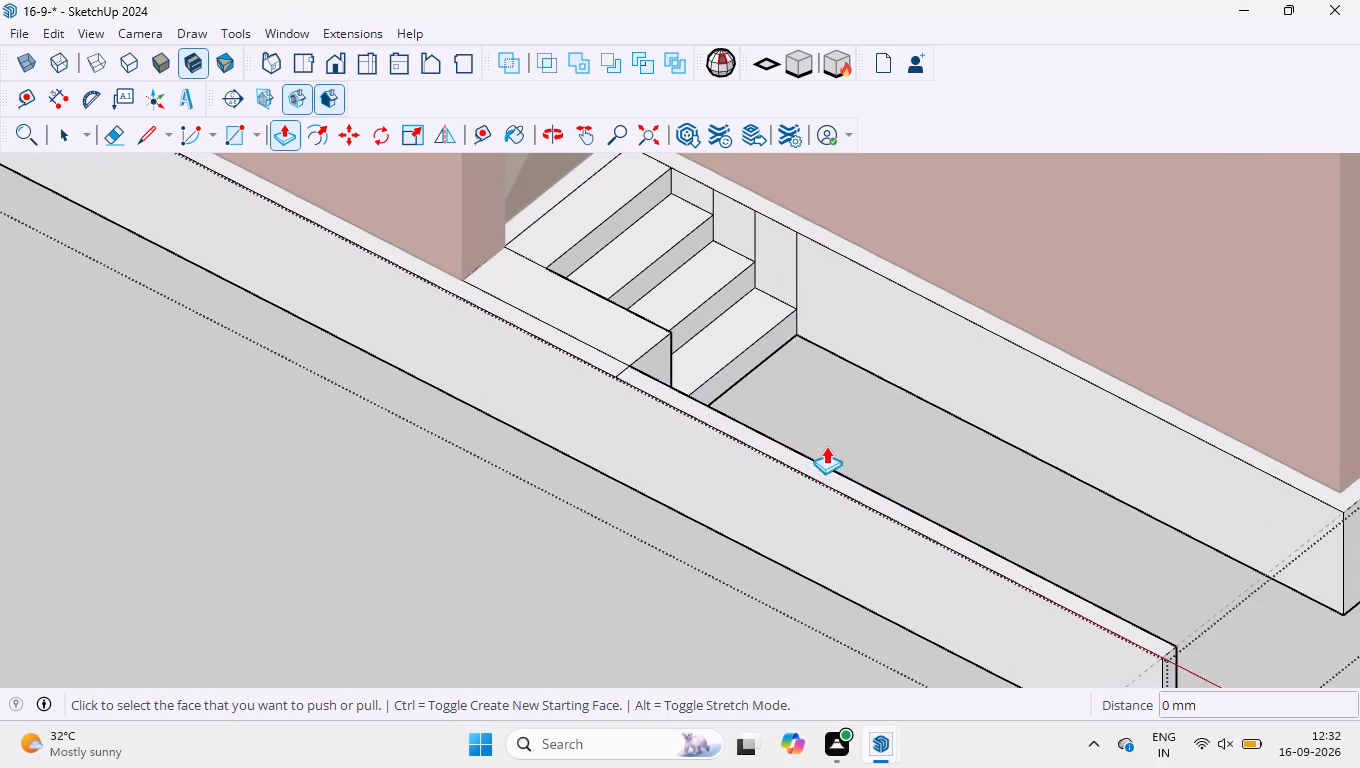
scroll(865, 473, "down", 4)
scroll(1218, 621, "up", 2)
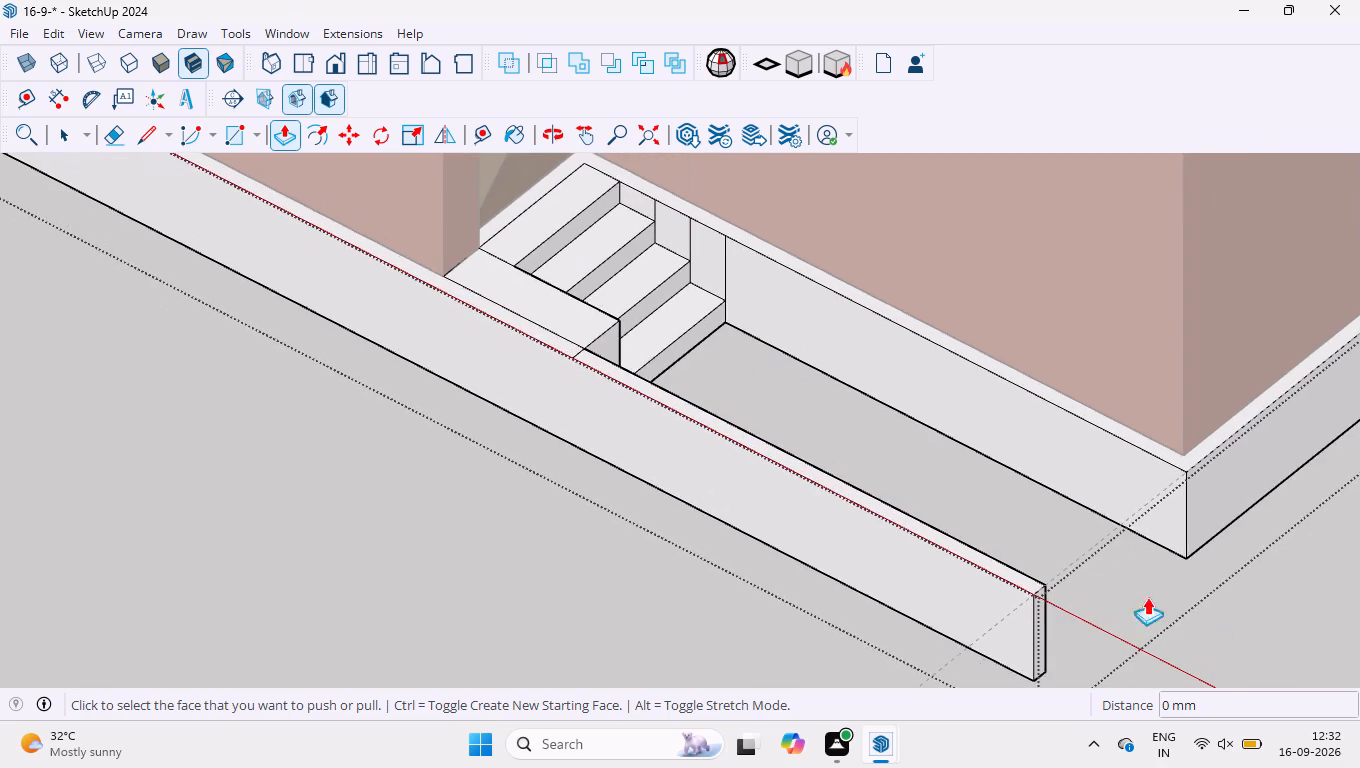
scroll(1045, 603, "up", 2)
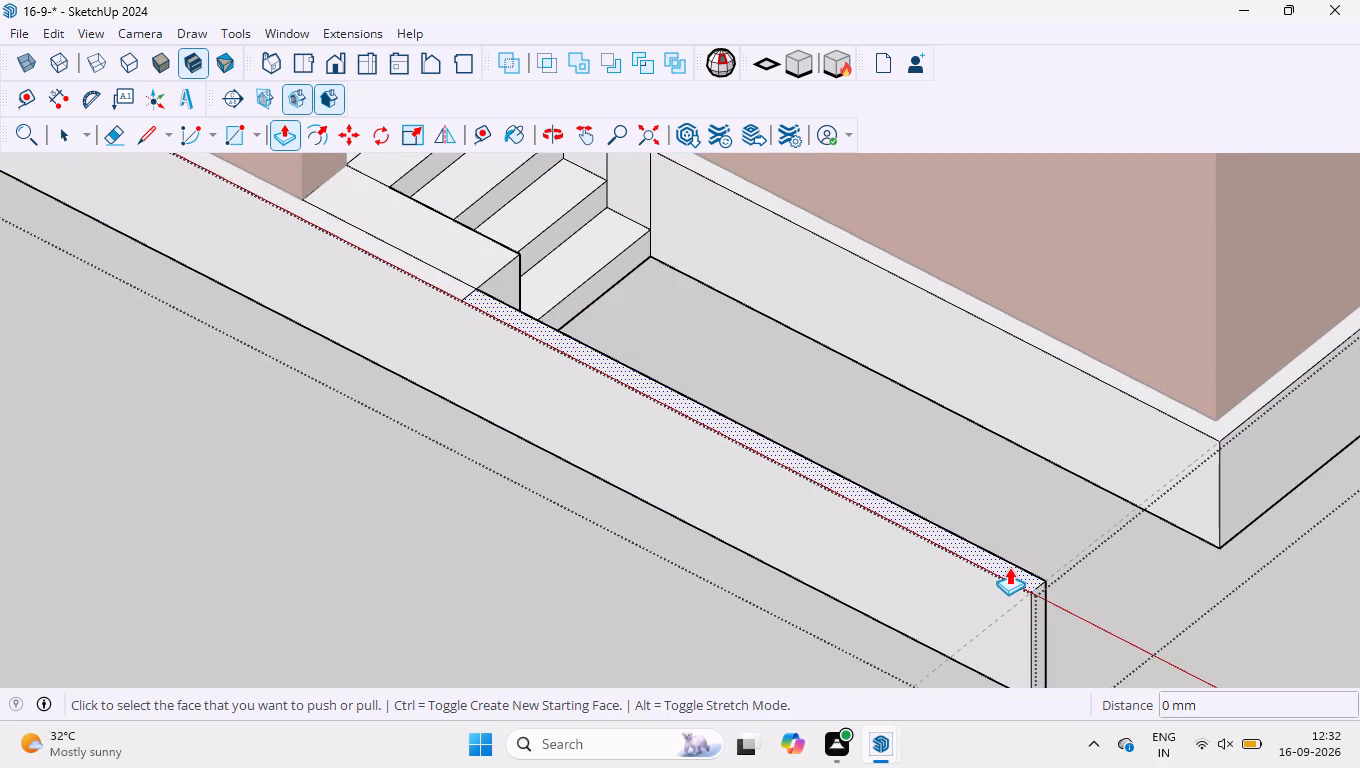
left_click(1009, 567)
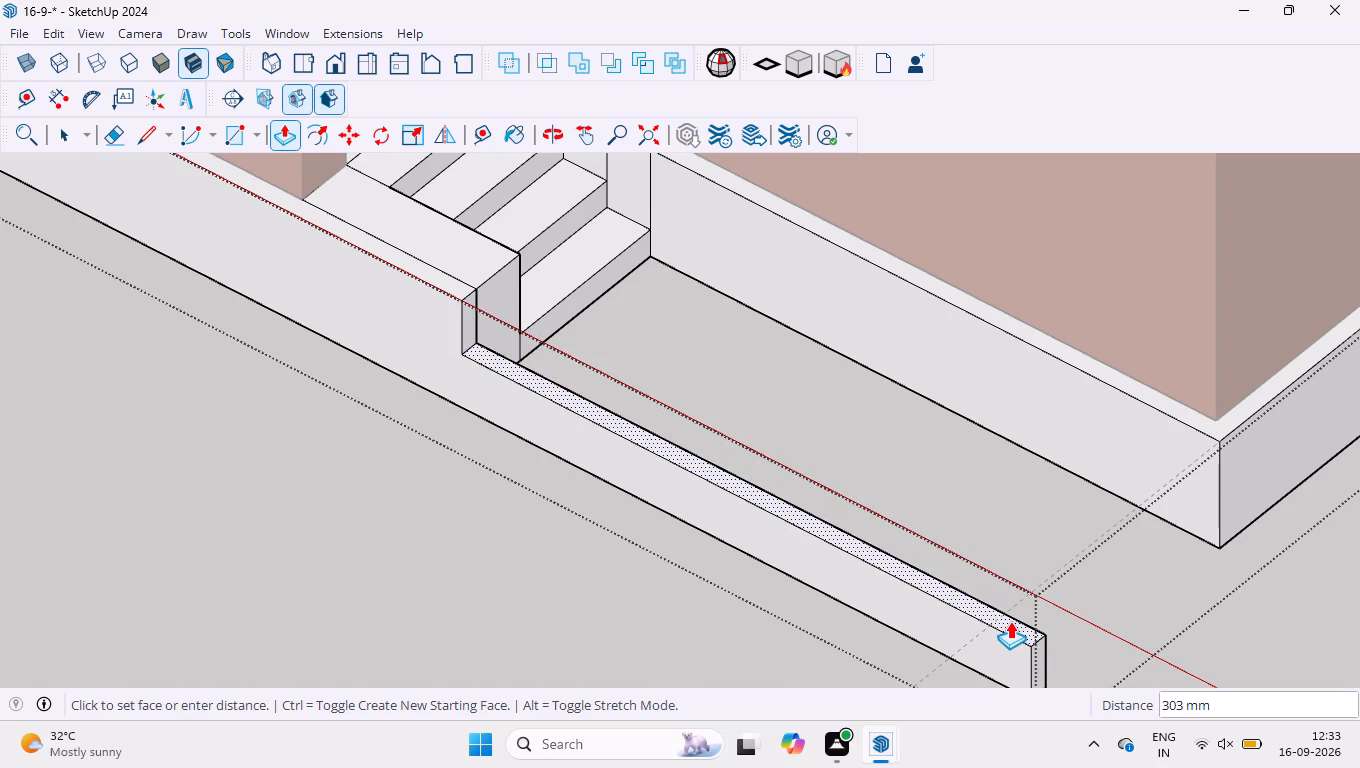
type("600")
key("Return")
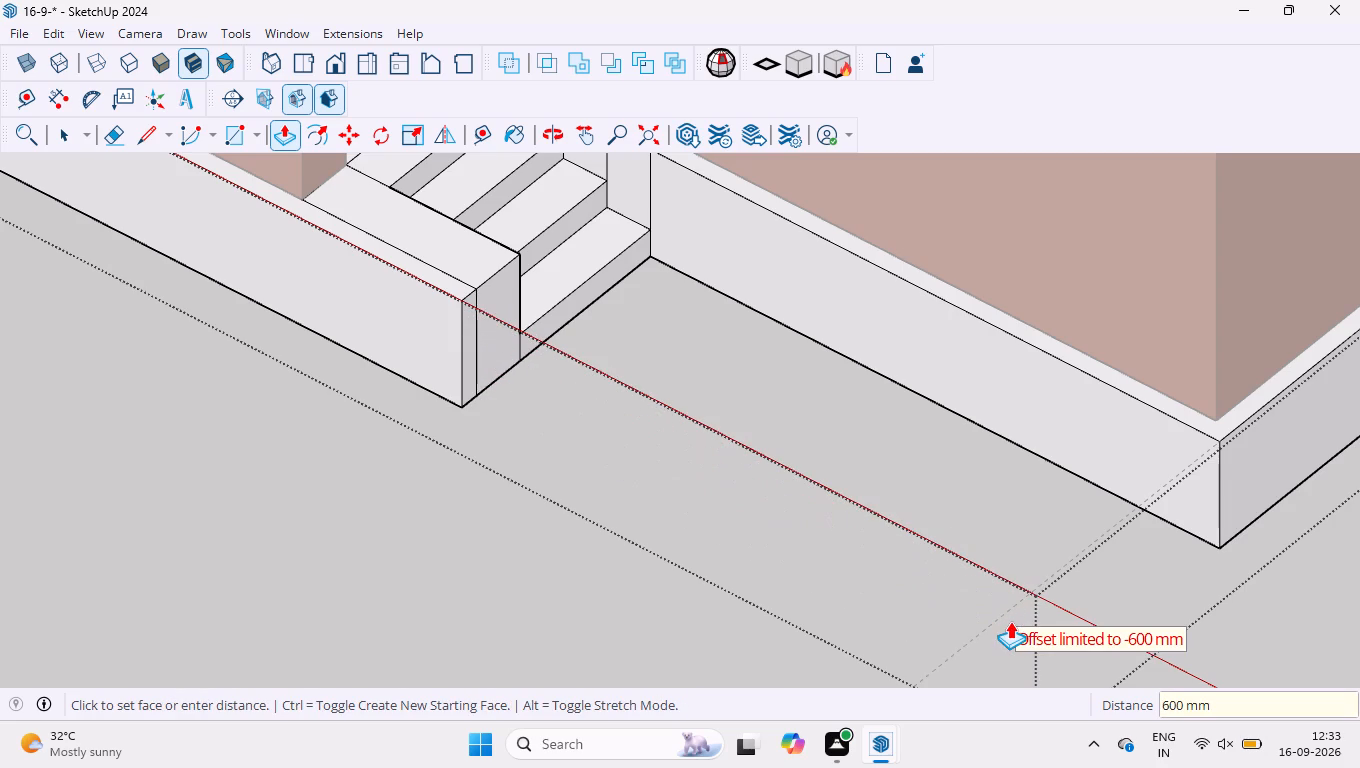
key("space")
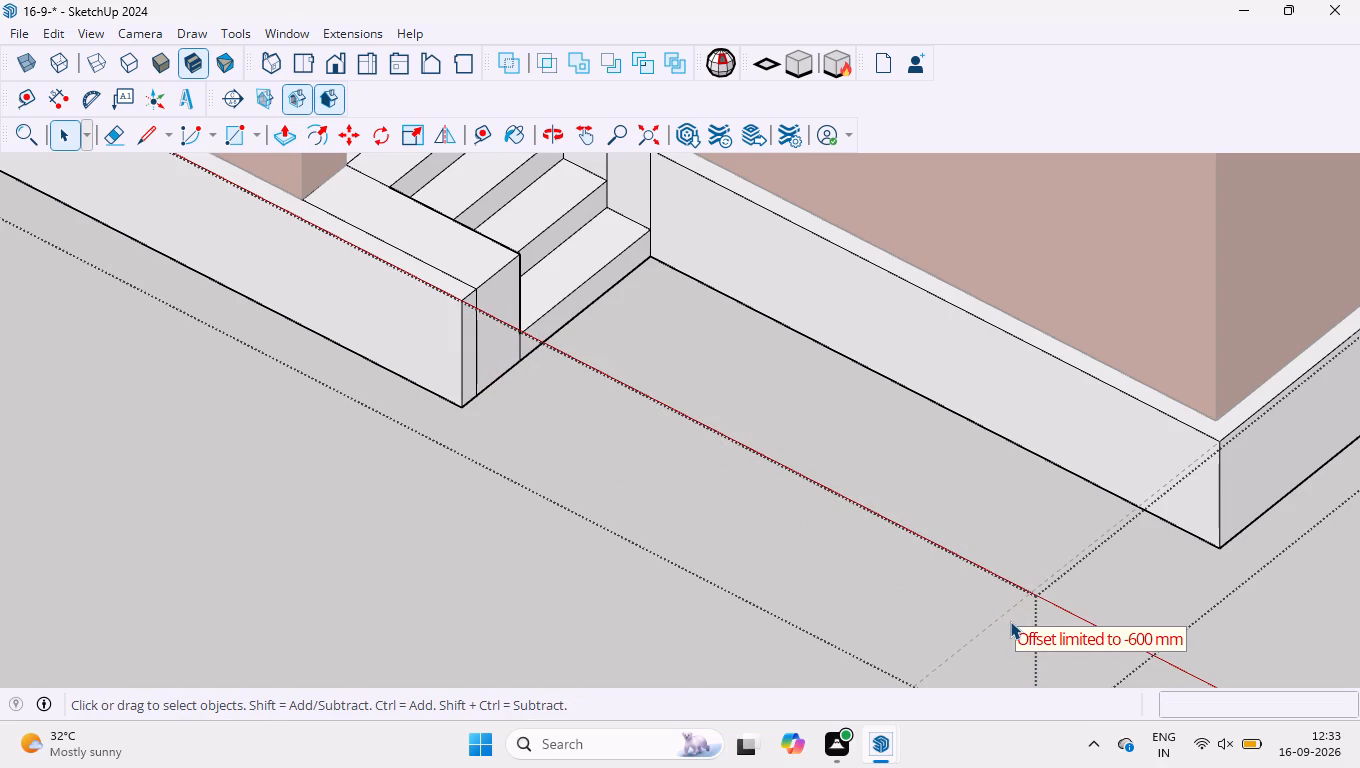
key("Return")
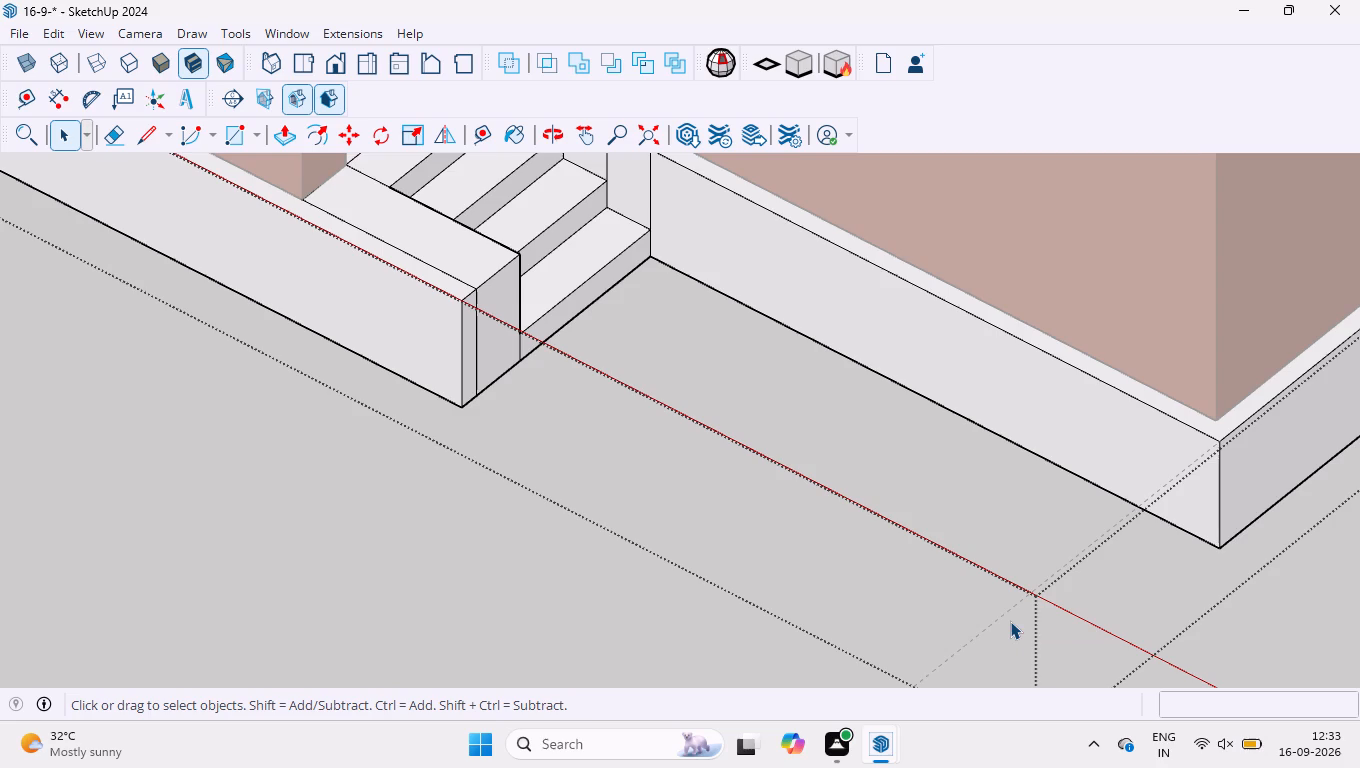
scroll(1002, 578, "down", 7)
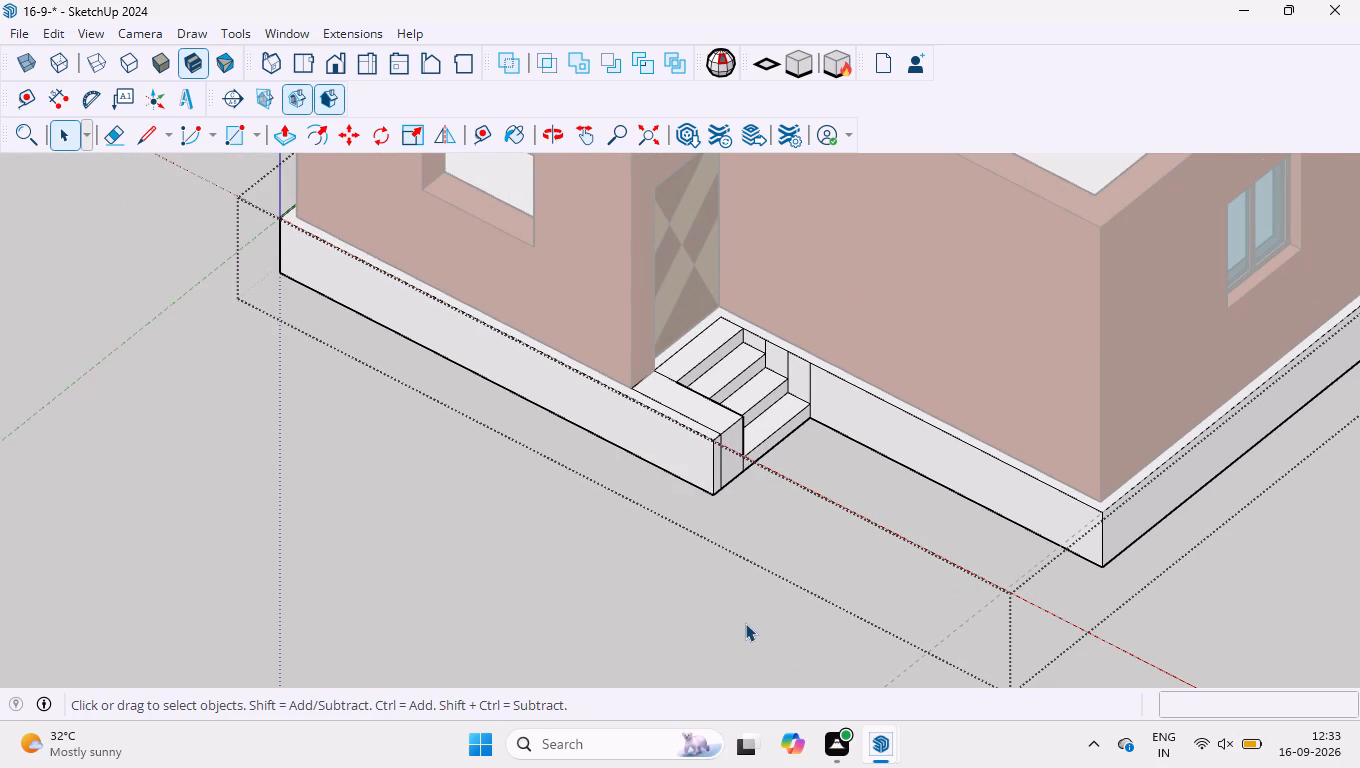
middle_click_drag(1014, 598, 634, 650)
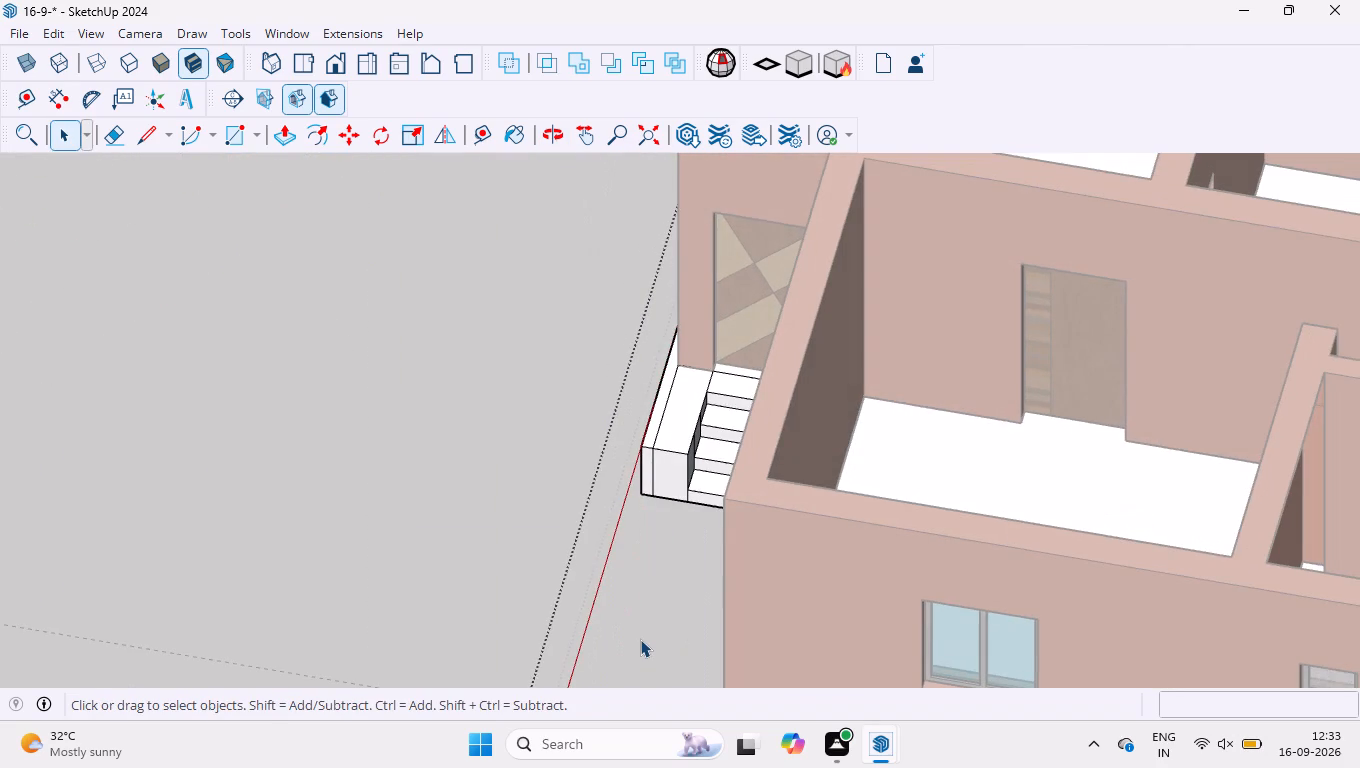
Erase the vertical edges dividing the side block's inner face beside the entrance steps.
scroll(641, 637, "up", 6)
scroll(737, 463, "up", 2)
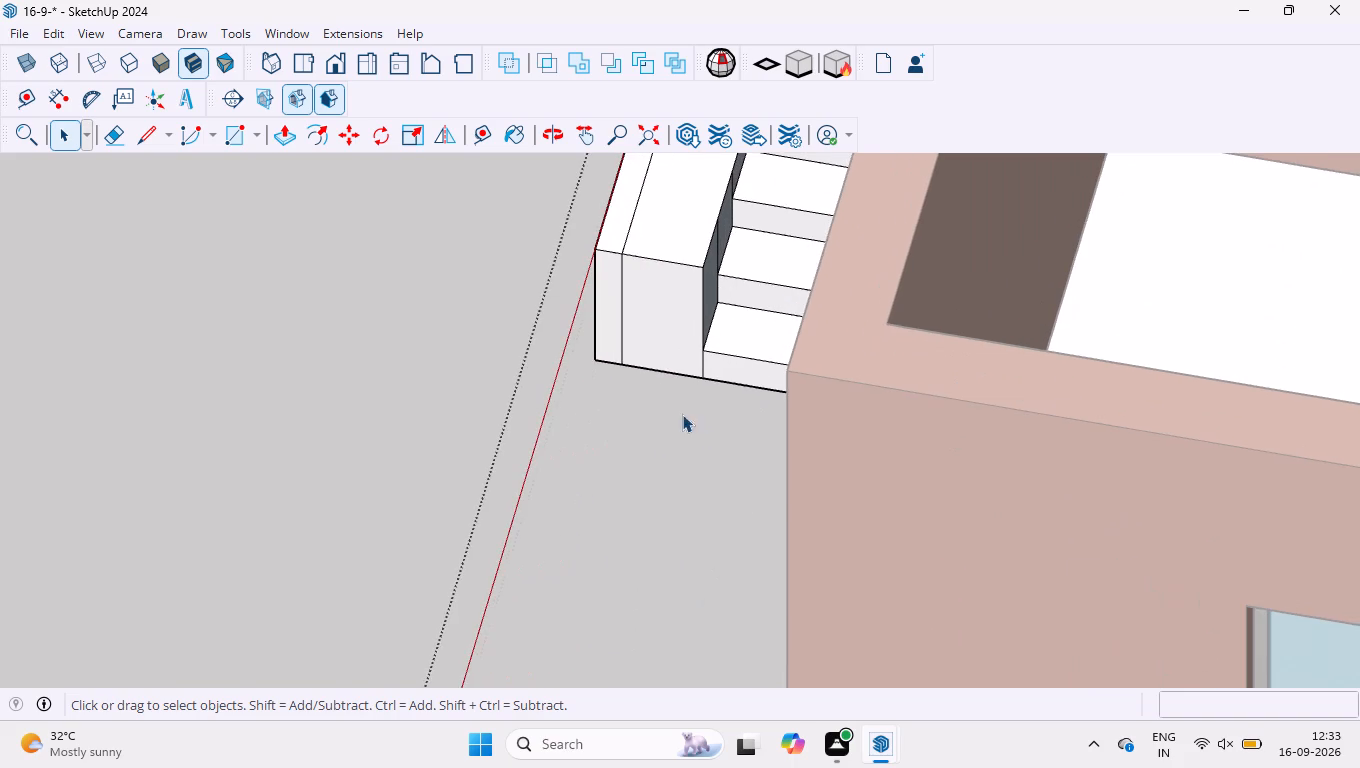
scroll(695, 425, "down", 2)
scroll(721, 246, "up", 5)
middle_click_drag(762, 249, 734, 280)
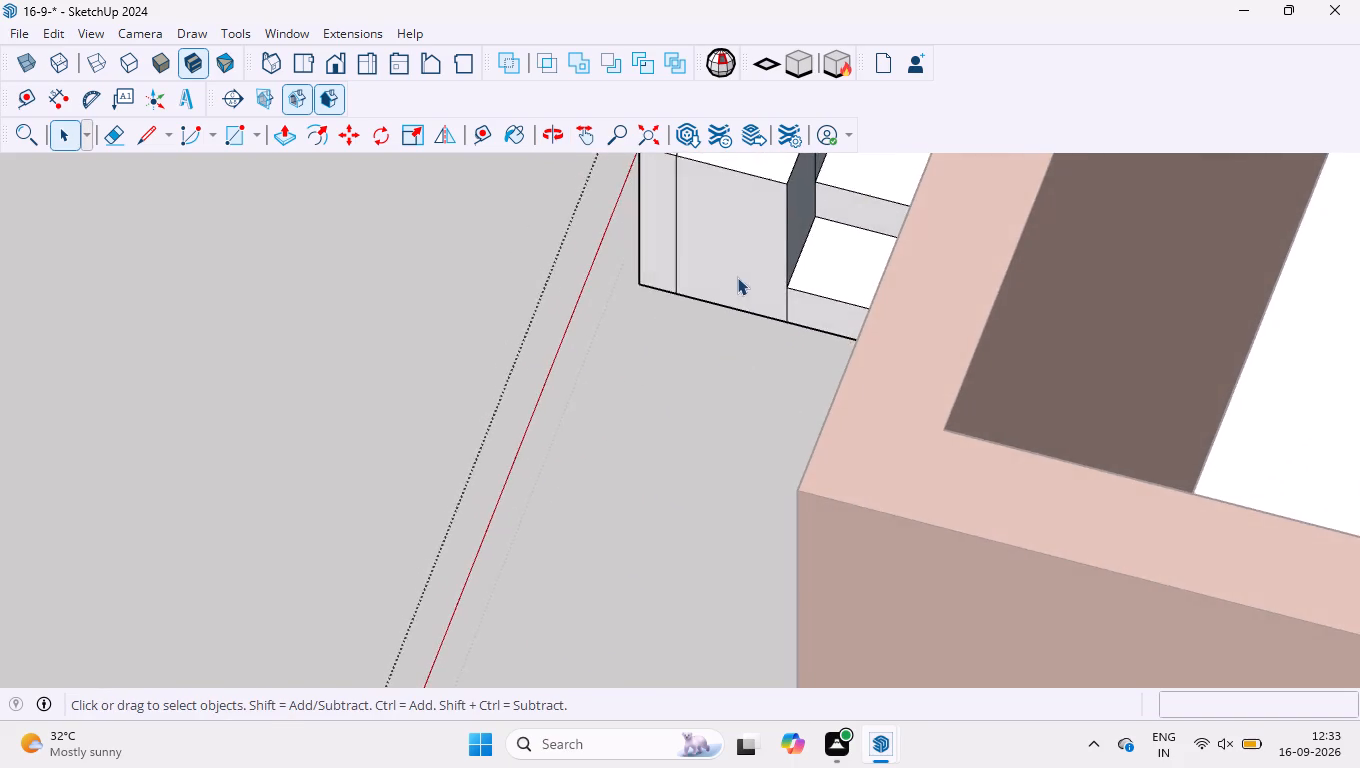
scroll(739, 283, "down", 9)
scroll(816, 128, "up", 16)
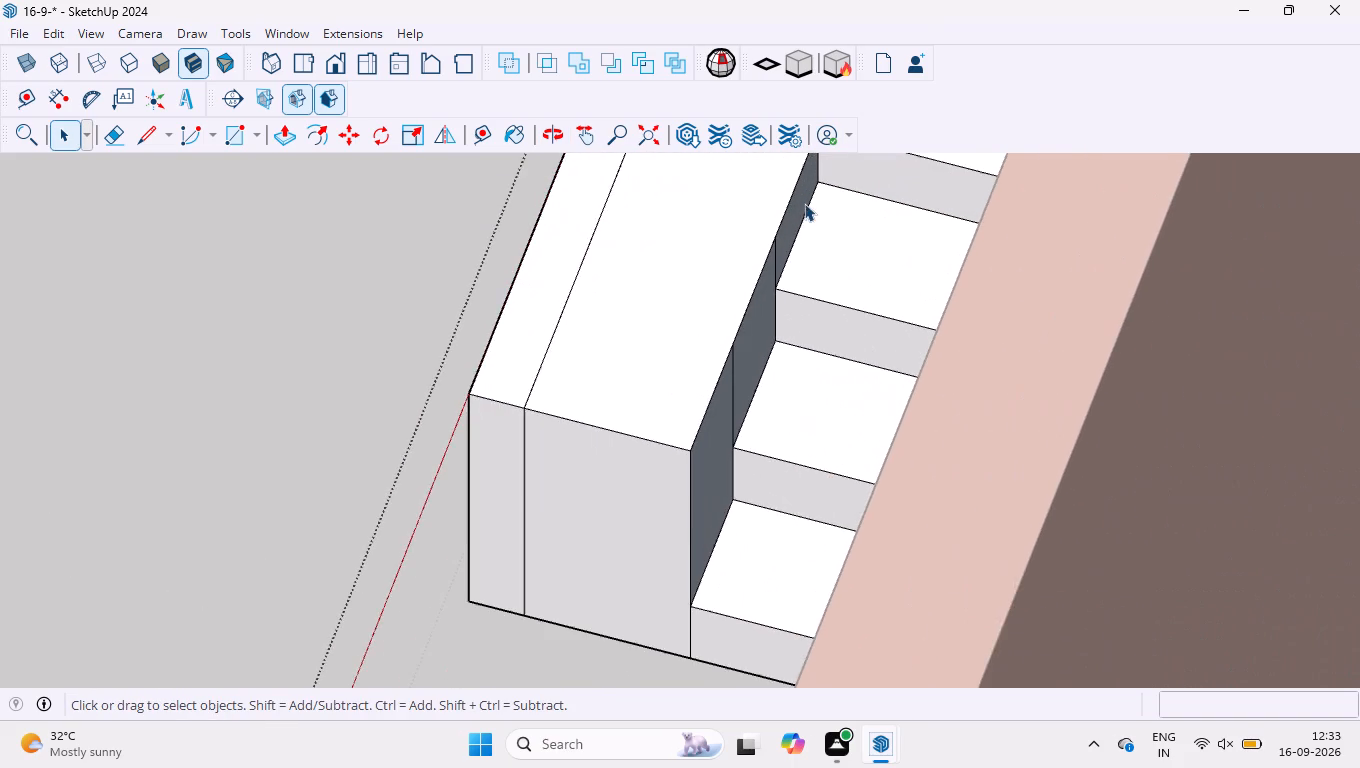
scroll(802, 228, "up", 3)
key("e")
left_click_drag(773, 260, 720, 399)
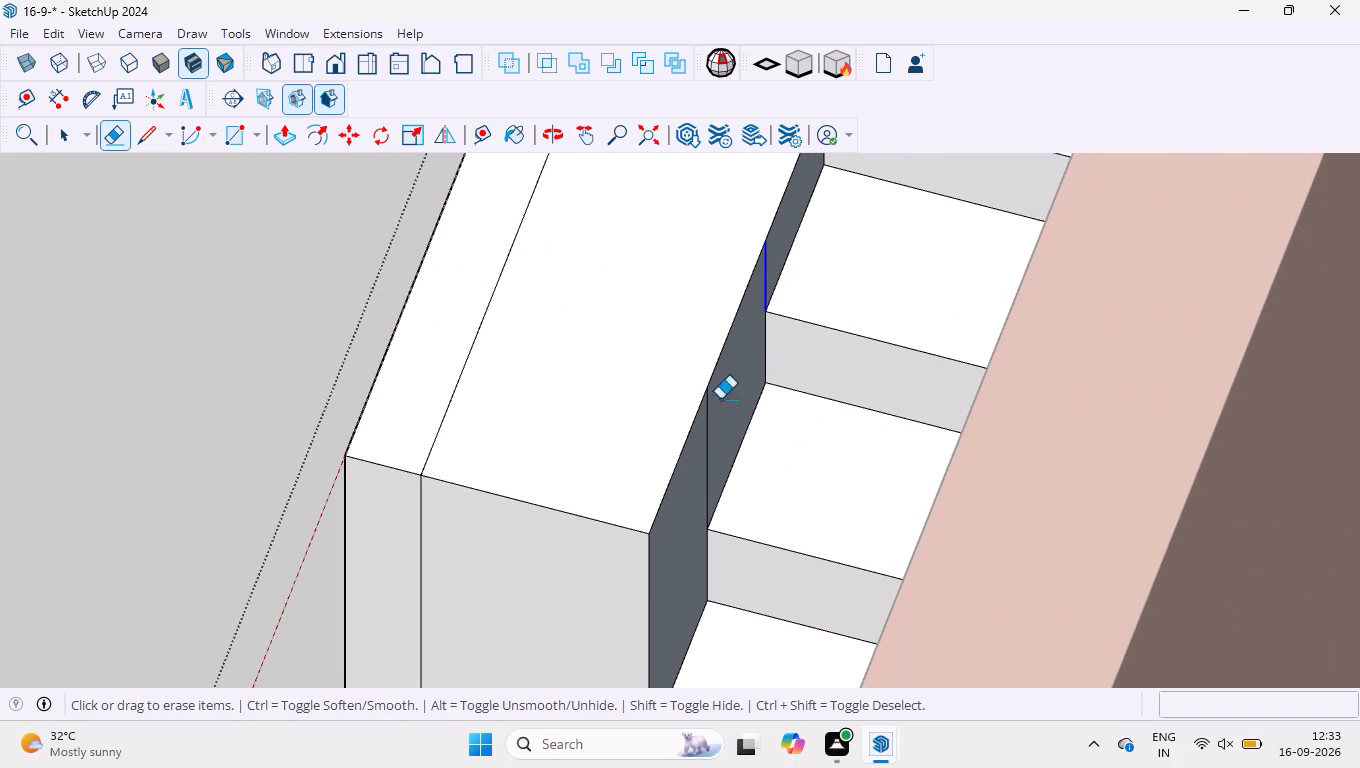
left_click_drag(720, 399, 698, 452)
Reverse the side block's dark inner face beside the entrance steps.
right_click(711, 434)
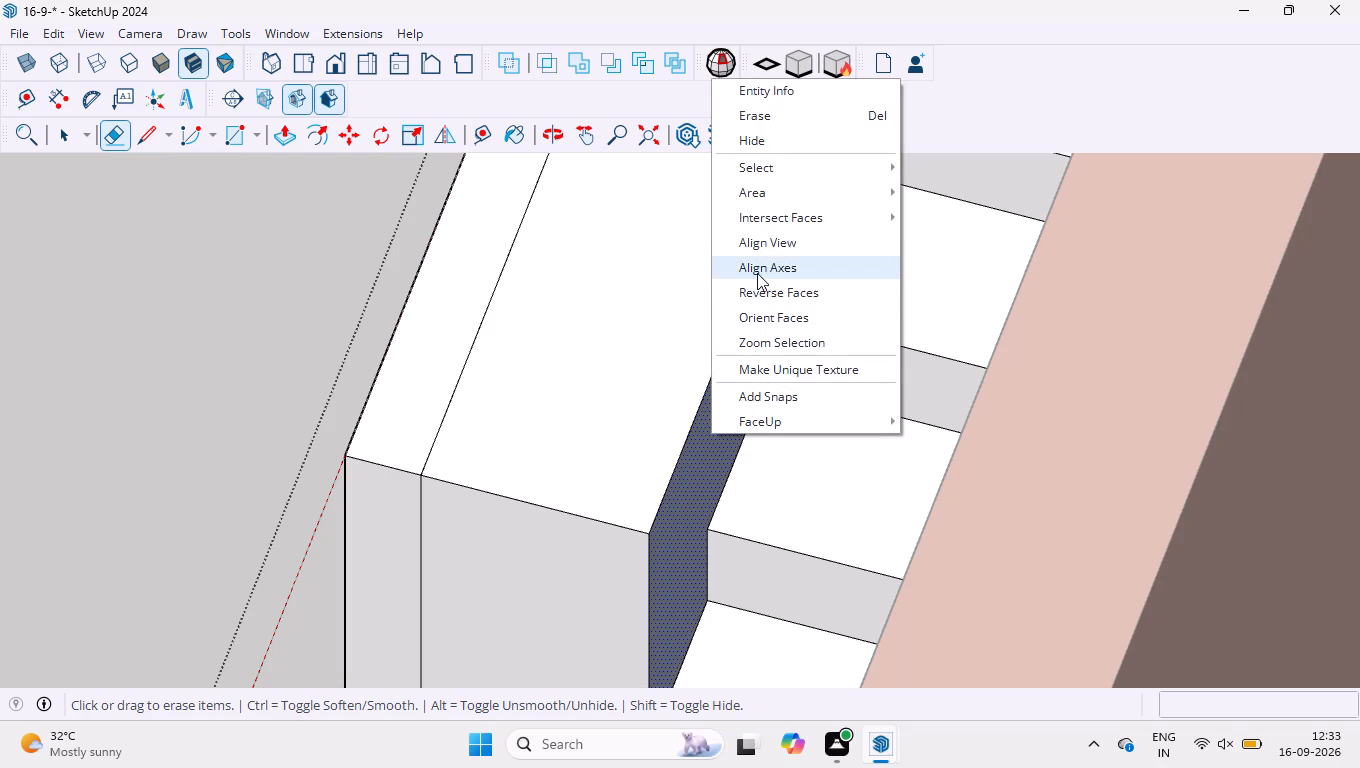
left_click(761, 295)
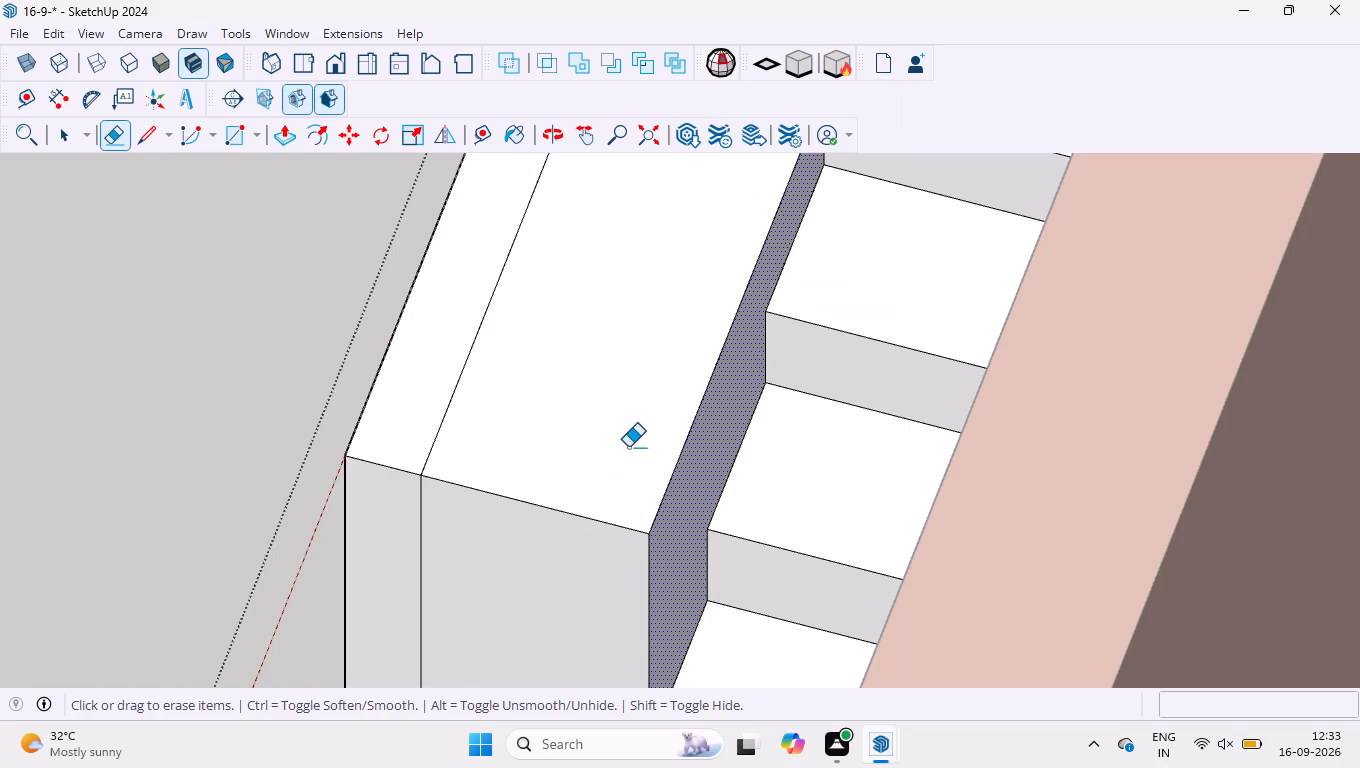
Erase the seam lines across the side block's top and front faces, and exit the plinth group.
key("space")
scroll(641, 471, "down", 4)
scroll(421, 538, "up", 5)
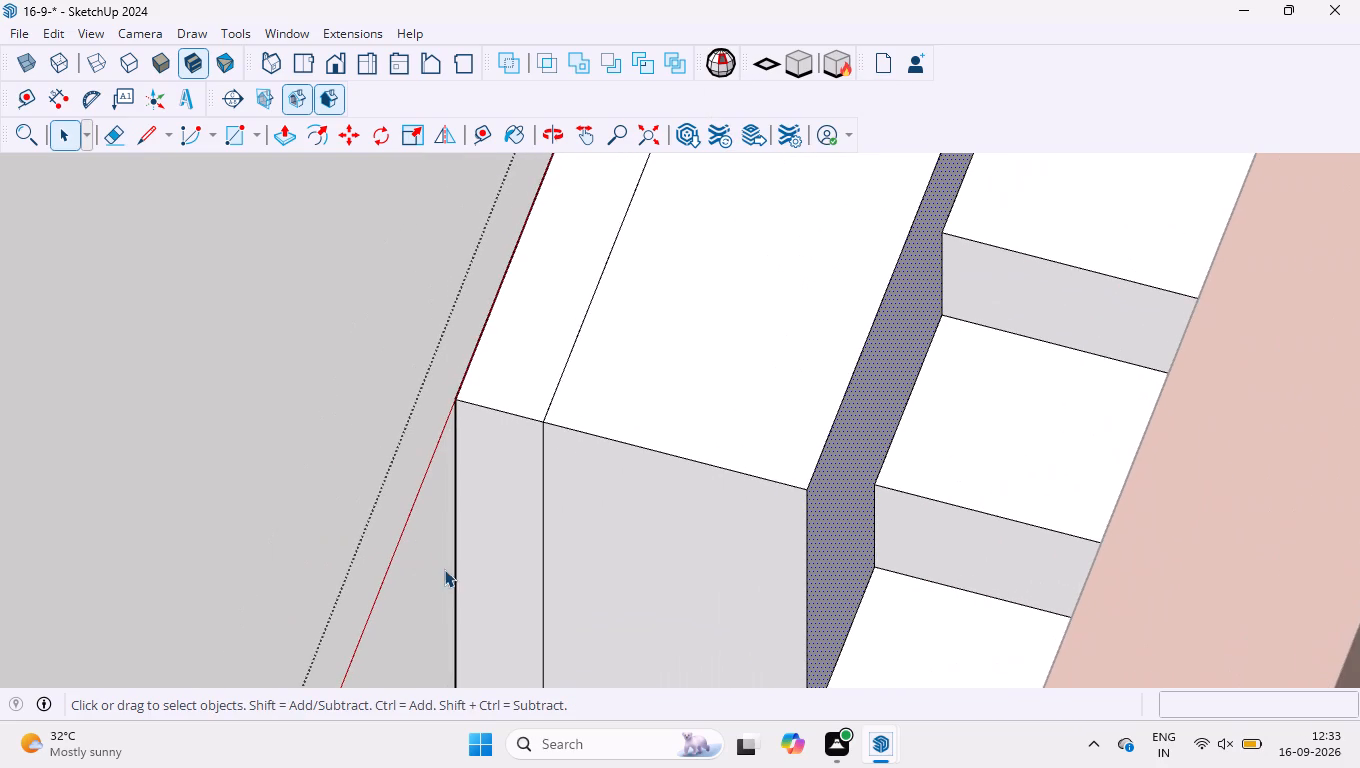
key("e")
left_click_drag(599, 387, 547, 393)
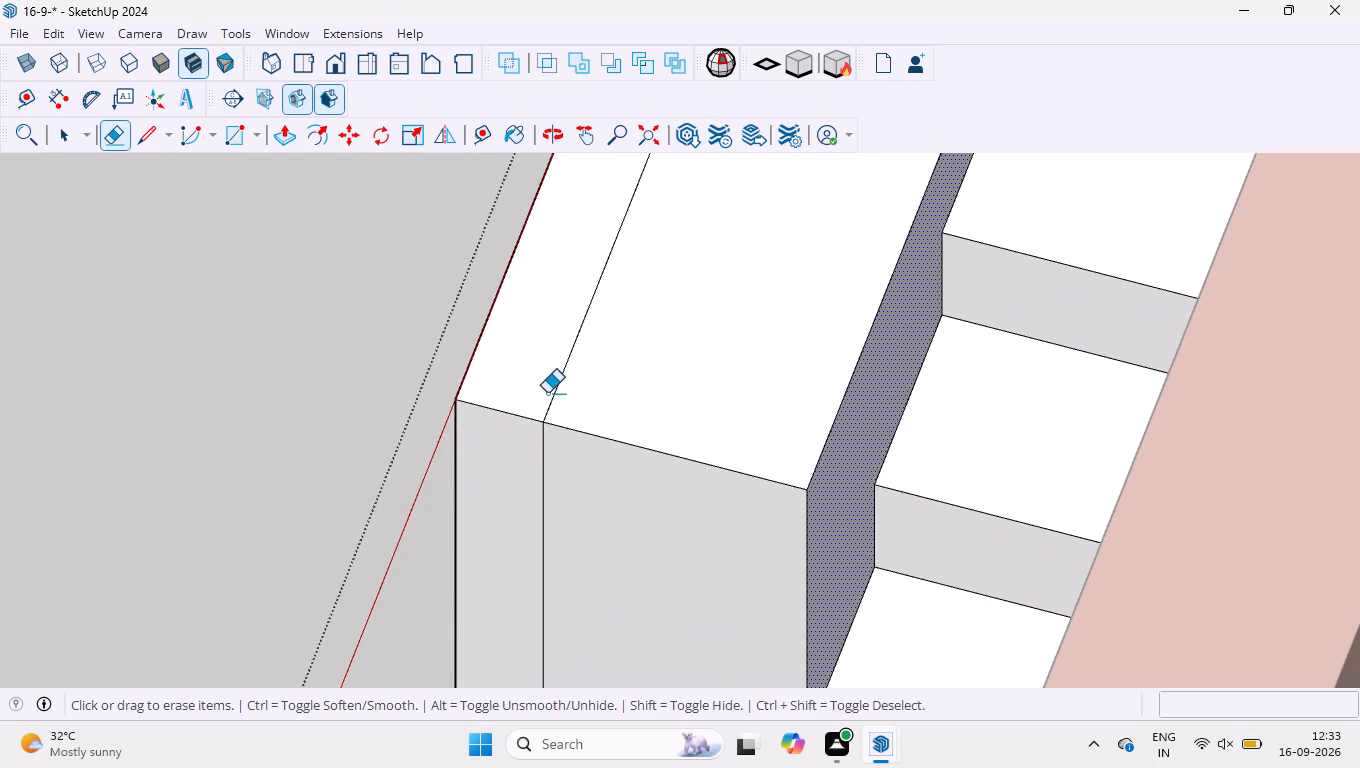
left_click_drag(547, 393, 544, 393)
left_click_drag(587, 481, 491, 505)
key("space")
scroll(493, 505, "down", 10)
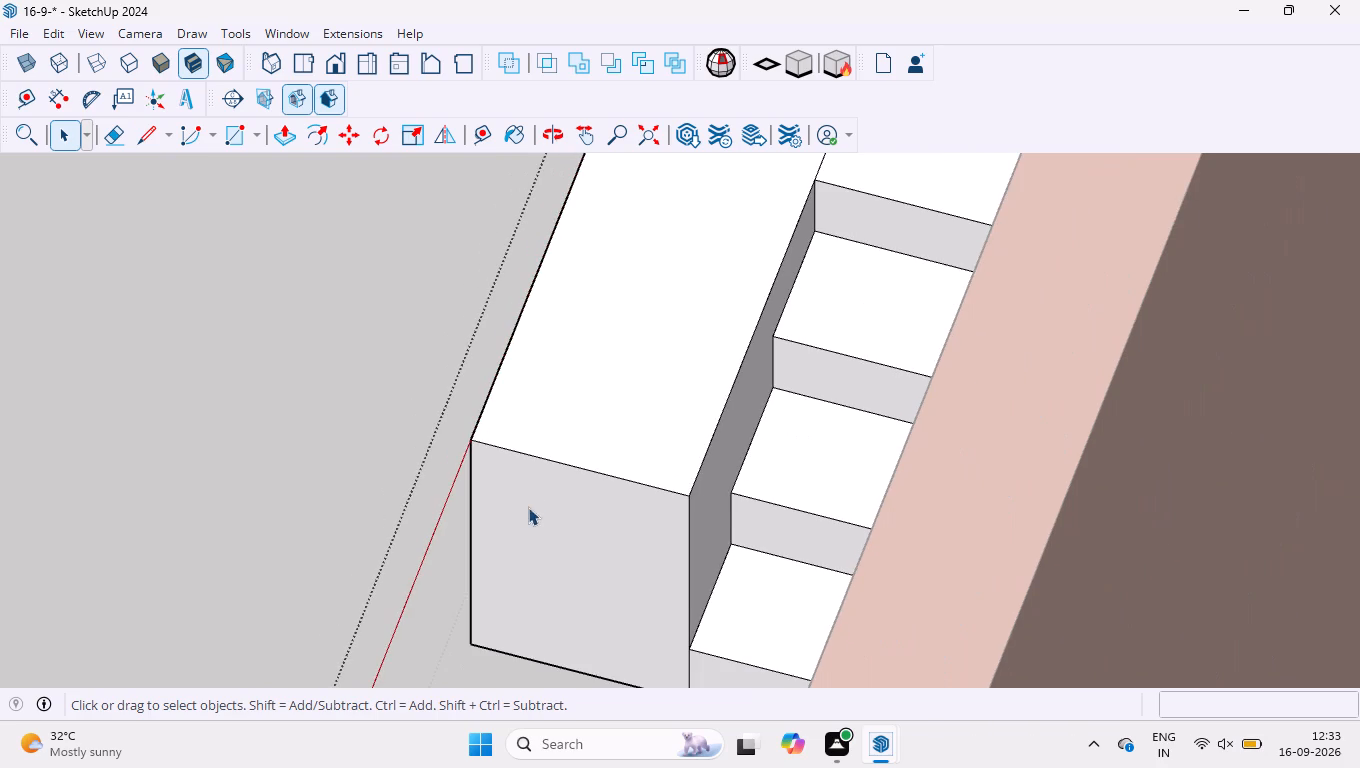
scroll(528, 507, "down", 5)
left_click(387, 433)
Delete all remaining guides around the house.
scroll(387, 433, "down", 5)
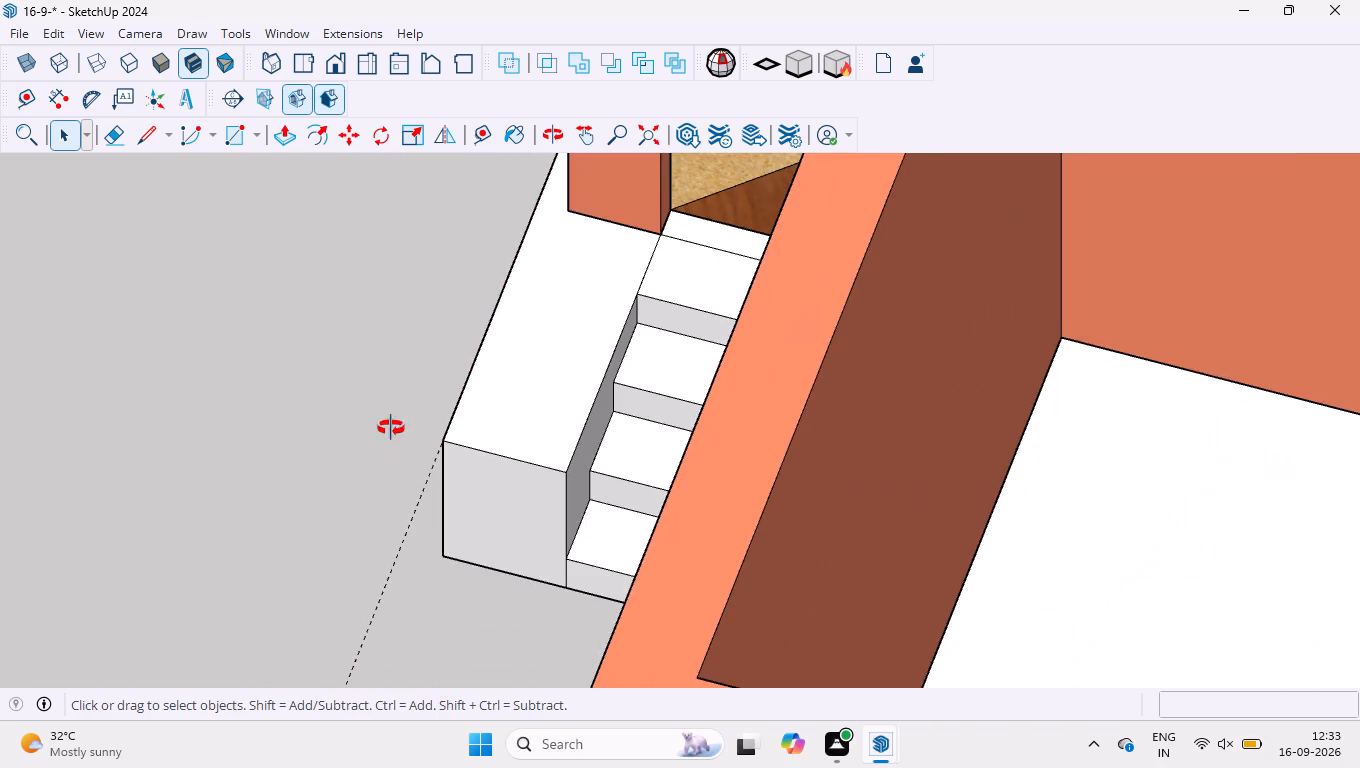
middle_click_drag(391, 428, 567, 474)
scroll(577, 435, "down", 20)
scroll(577, 435, "down", 4)
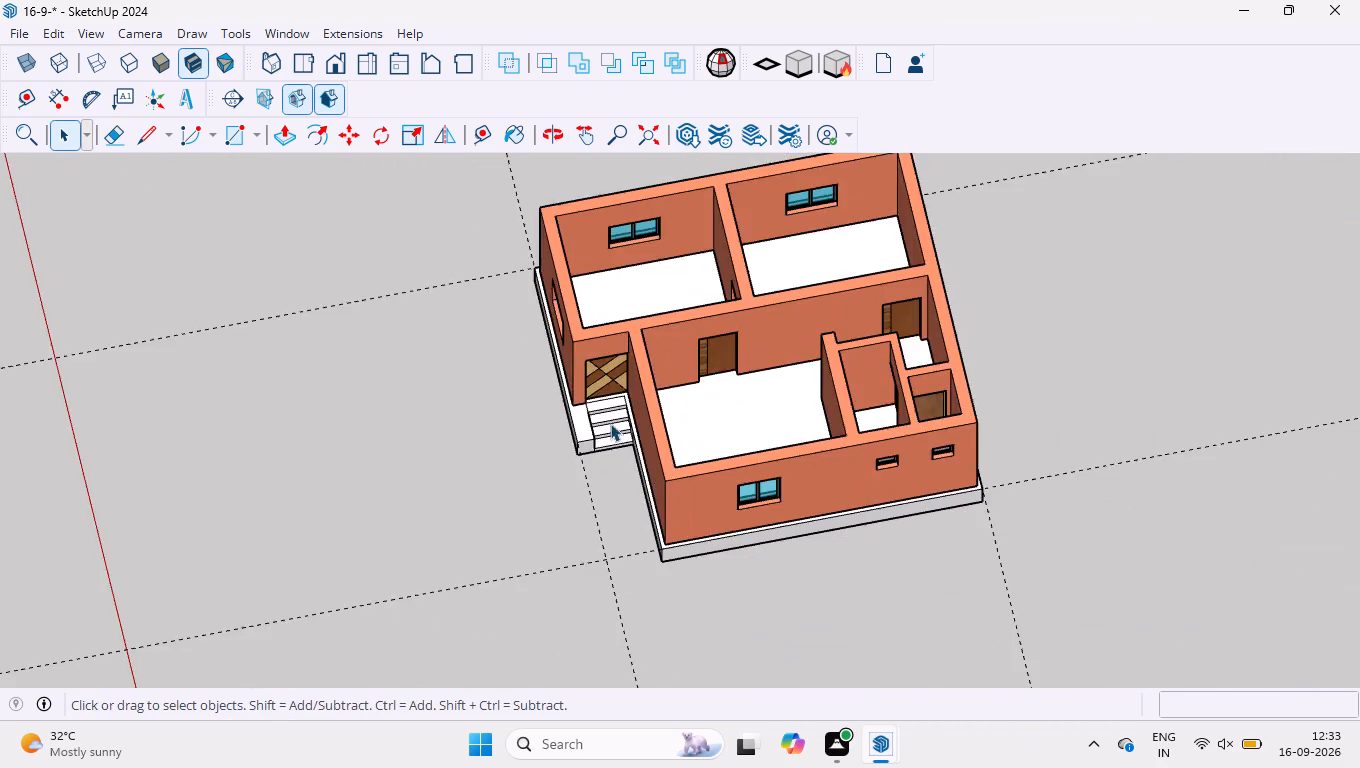
scroll(610, 423, "down", 2)
scroll(315, 284, "down", 4)
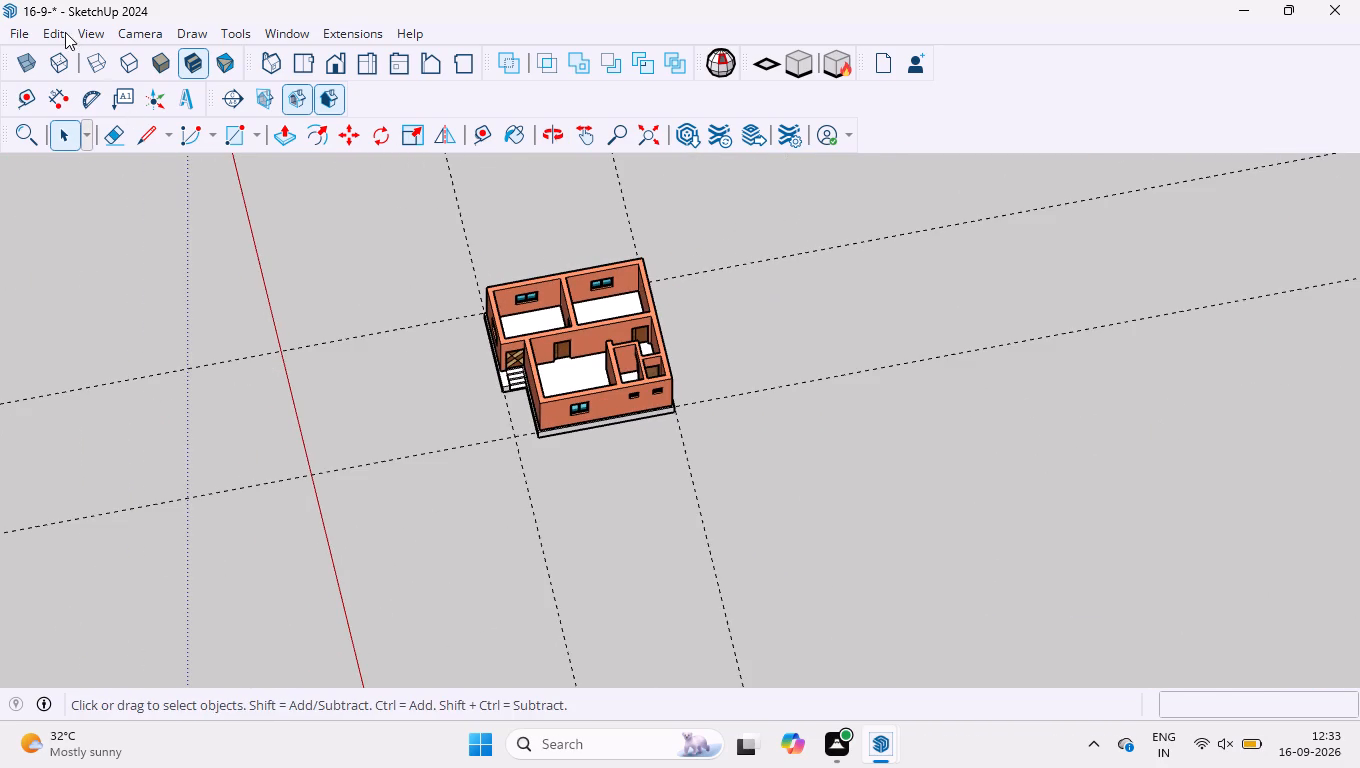
left_click(65, 32)
left_click(119, 230)
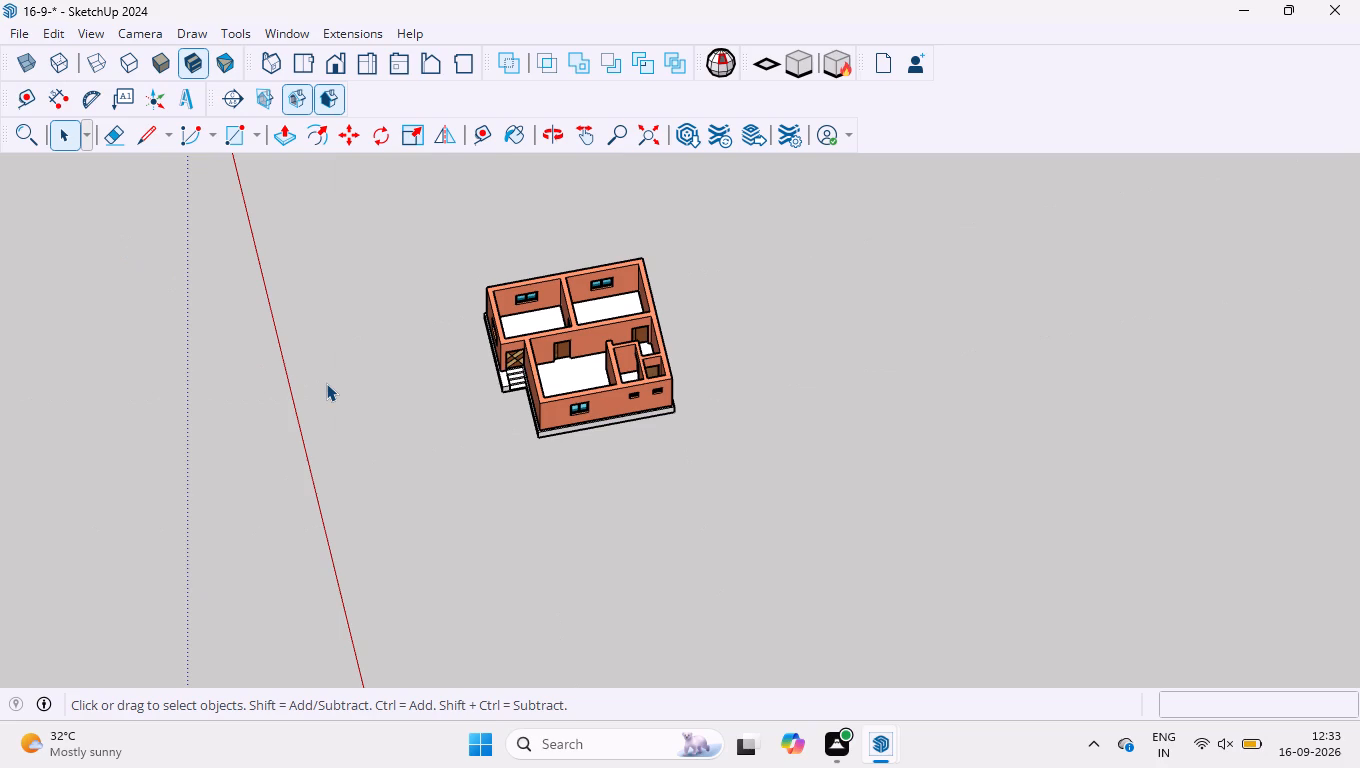
Save the house model under its existing file name.
key("ctrl+s")
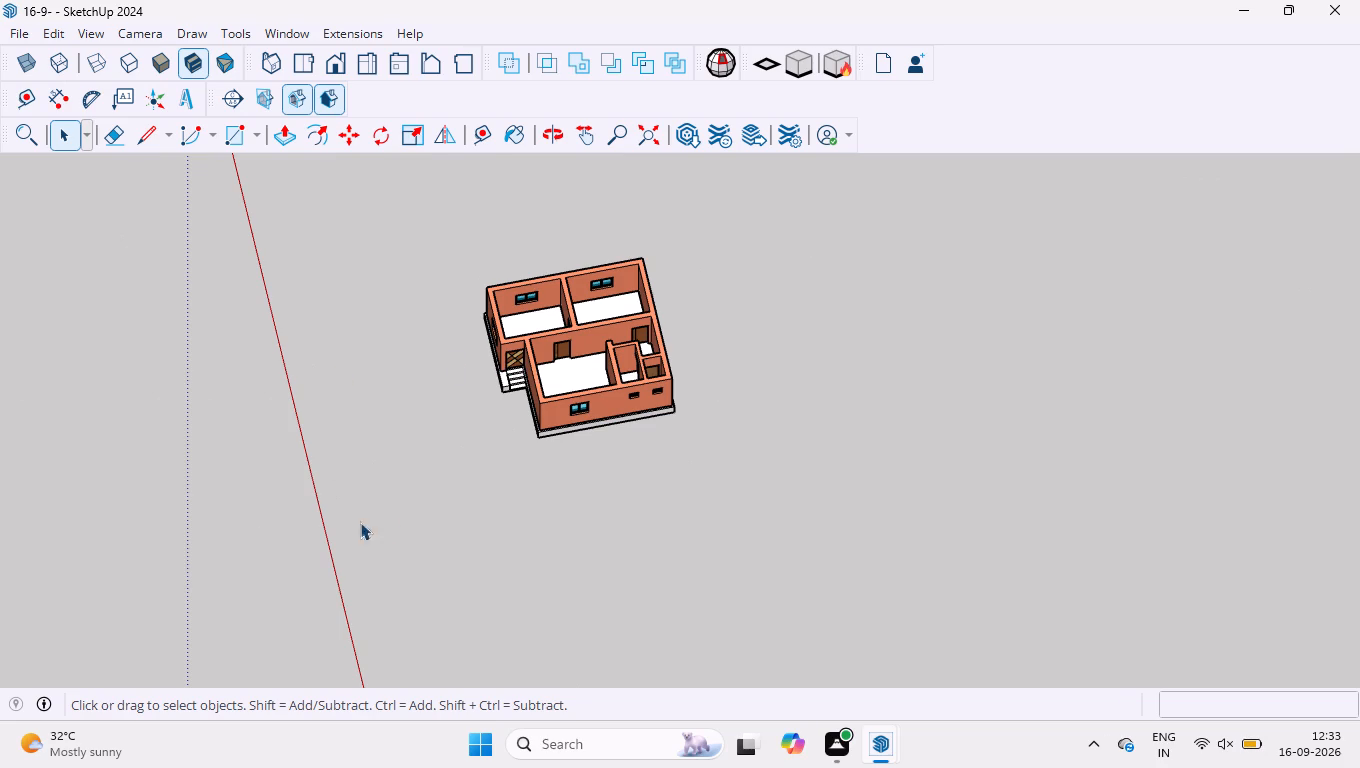
left_click(460, 335)
left_click_drag(467, 366, 474, 405)
key("ctrl+s")
left_click(10, 36)
left_click(62, 140)
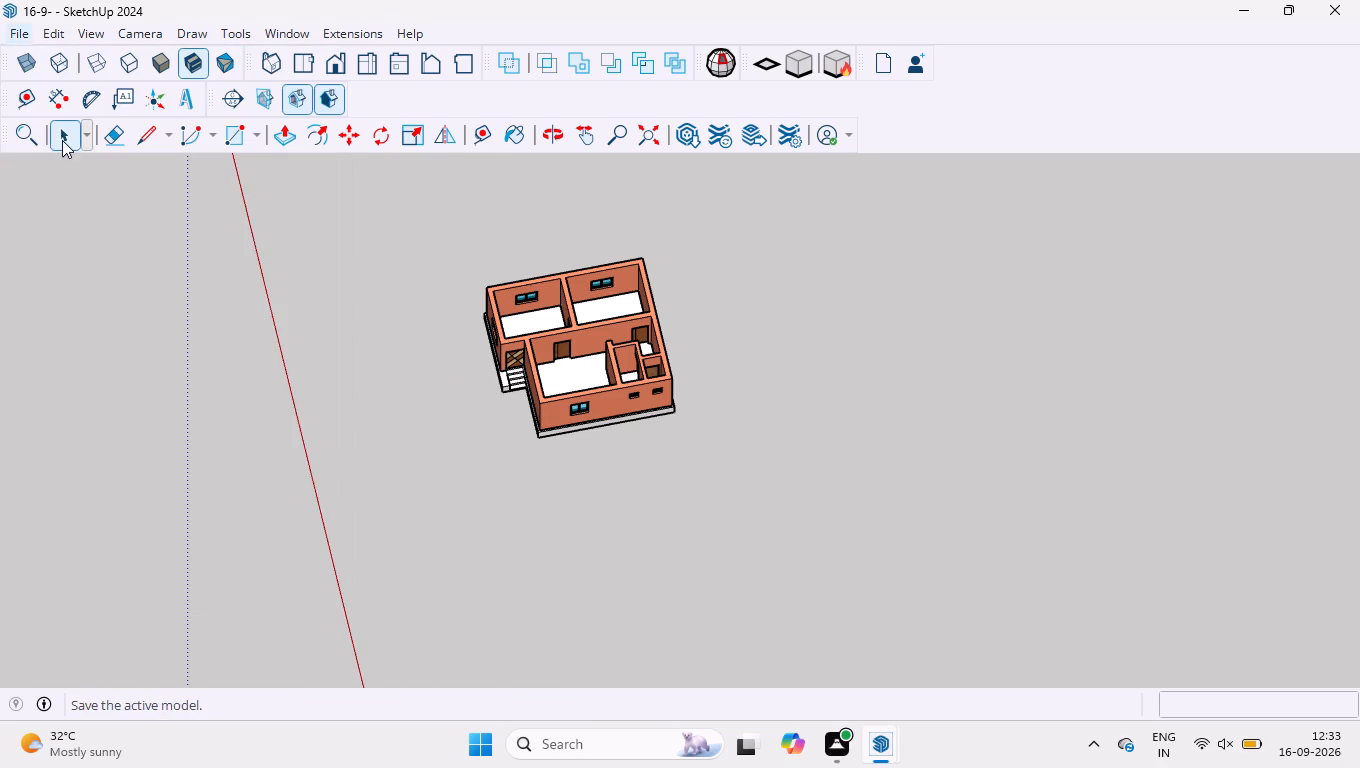
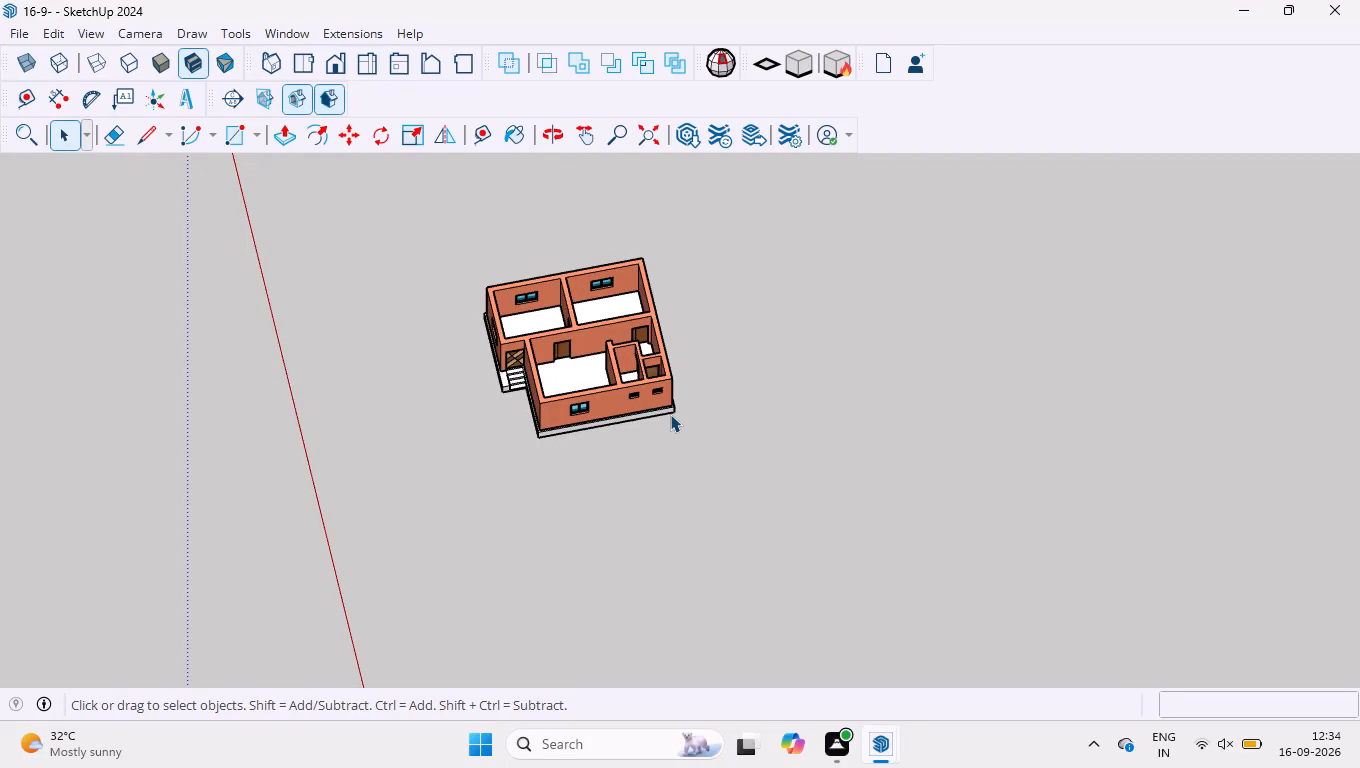
Draw a roof rectangle across the wall tops, from the bedroom-side outer corner to the diagonally opposite corner by the small windows.
scroll(489, 220, "up", 3)
scroll(529, 318, "up", 4)
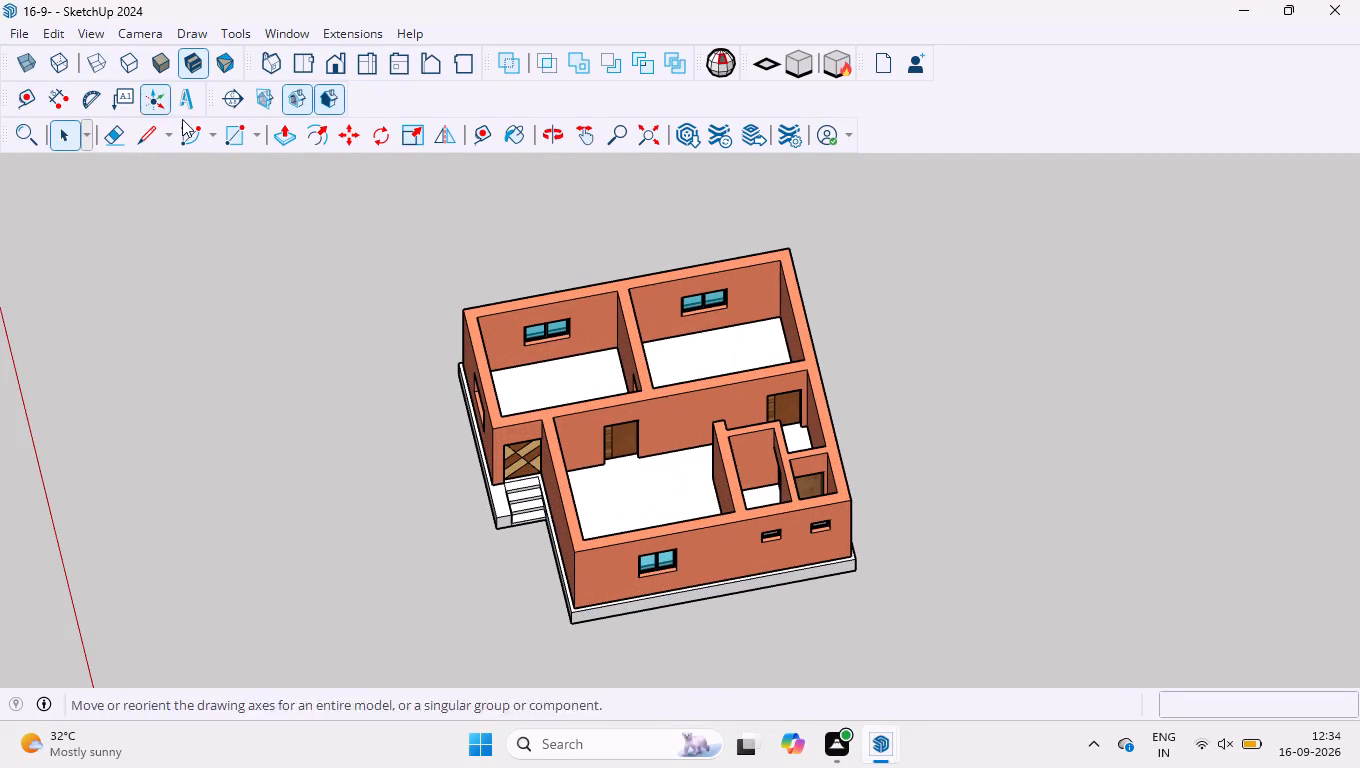
left_click(222, 135)
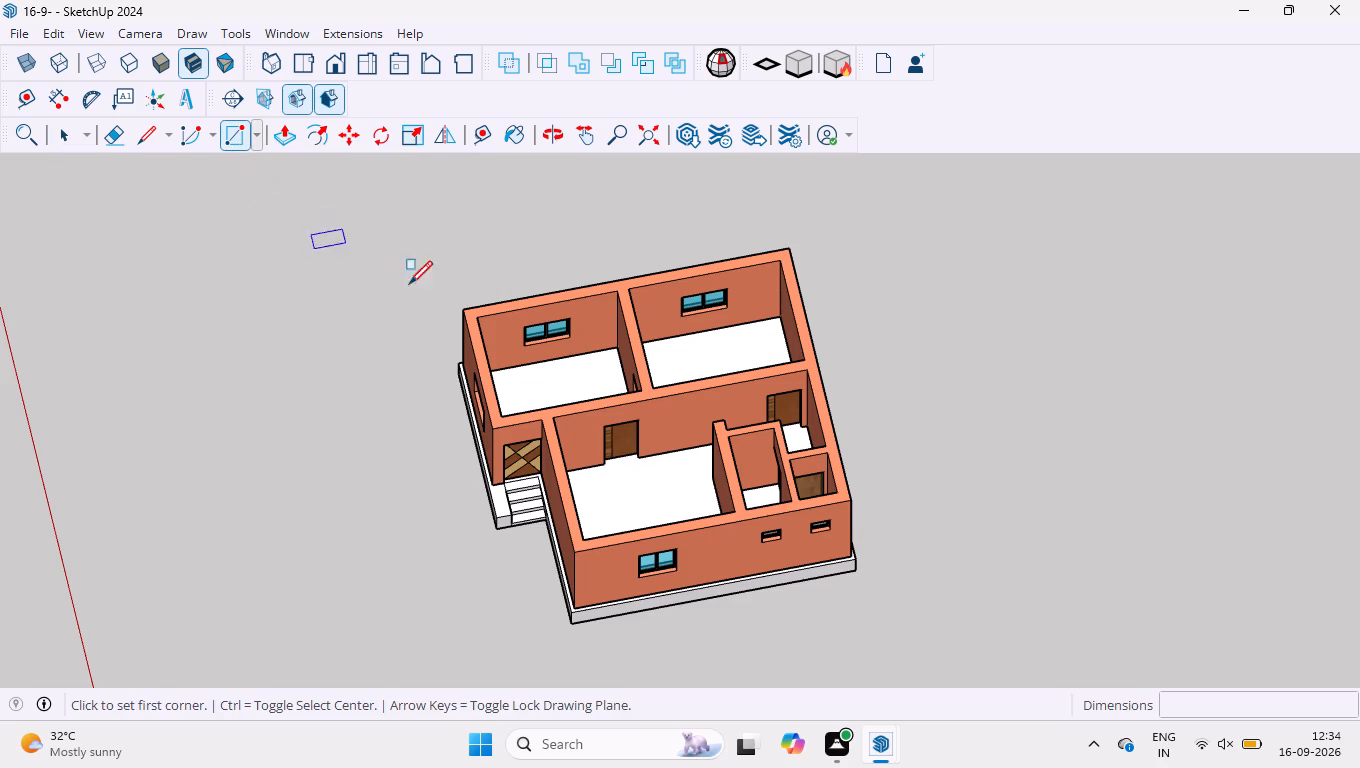
left_click(462, 310)
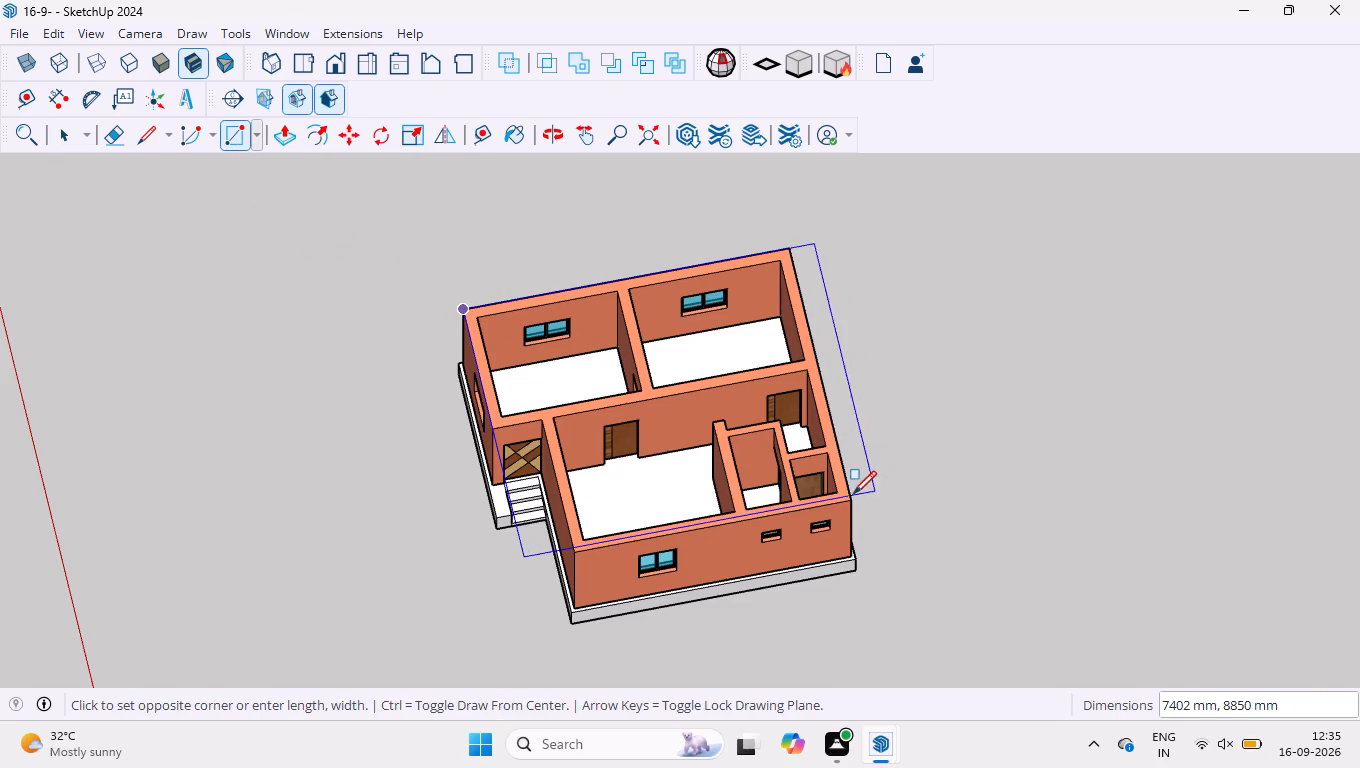
left_click(853, 503)
key("space")
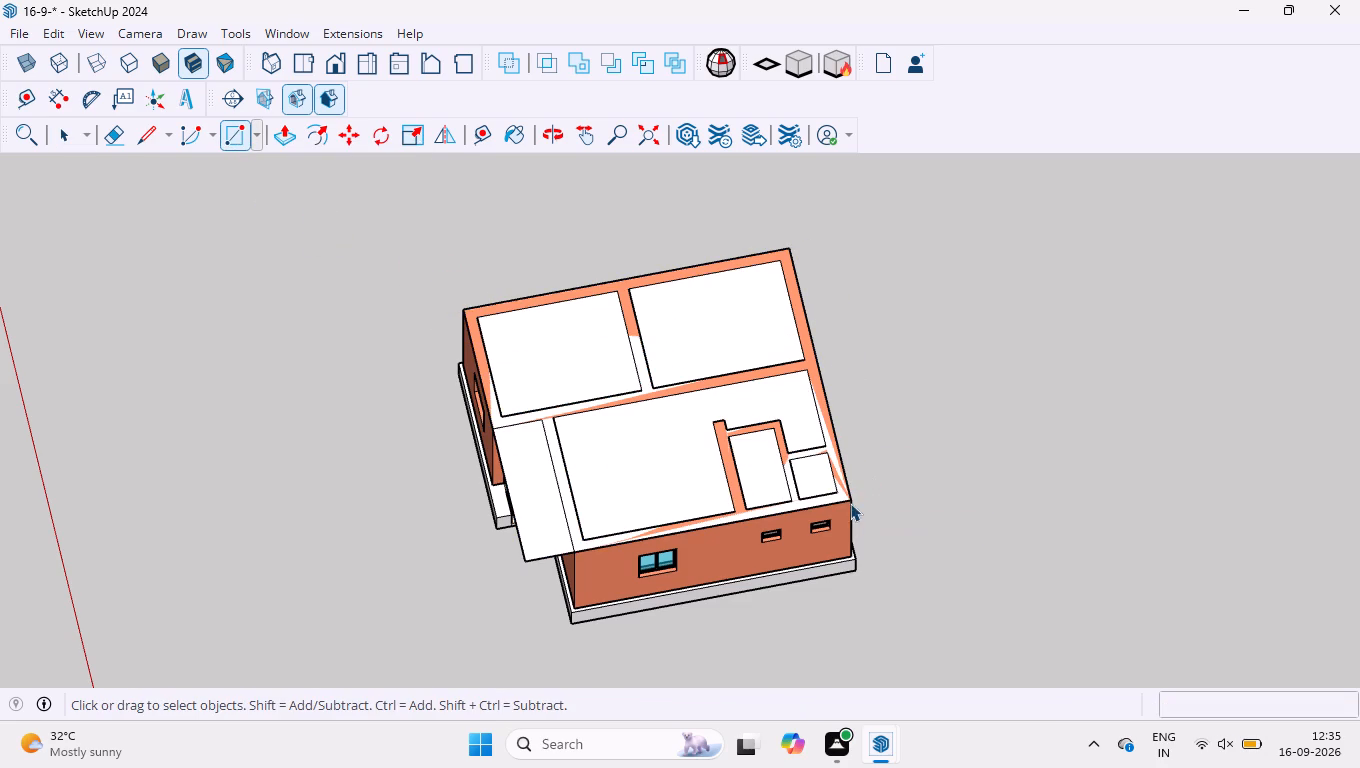
Group the new roof rectangle's face together with its edges.
middle_click_drag(615, 577, 714, 416)
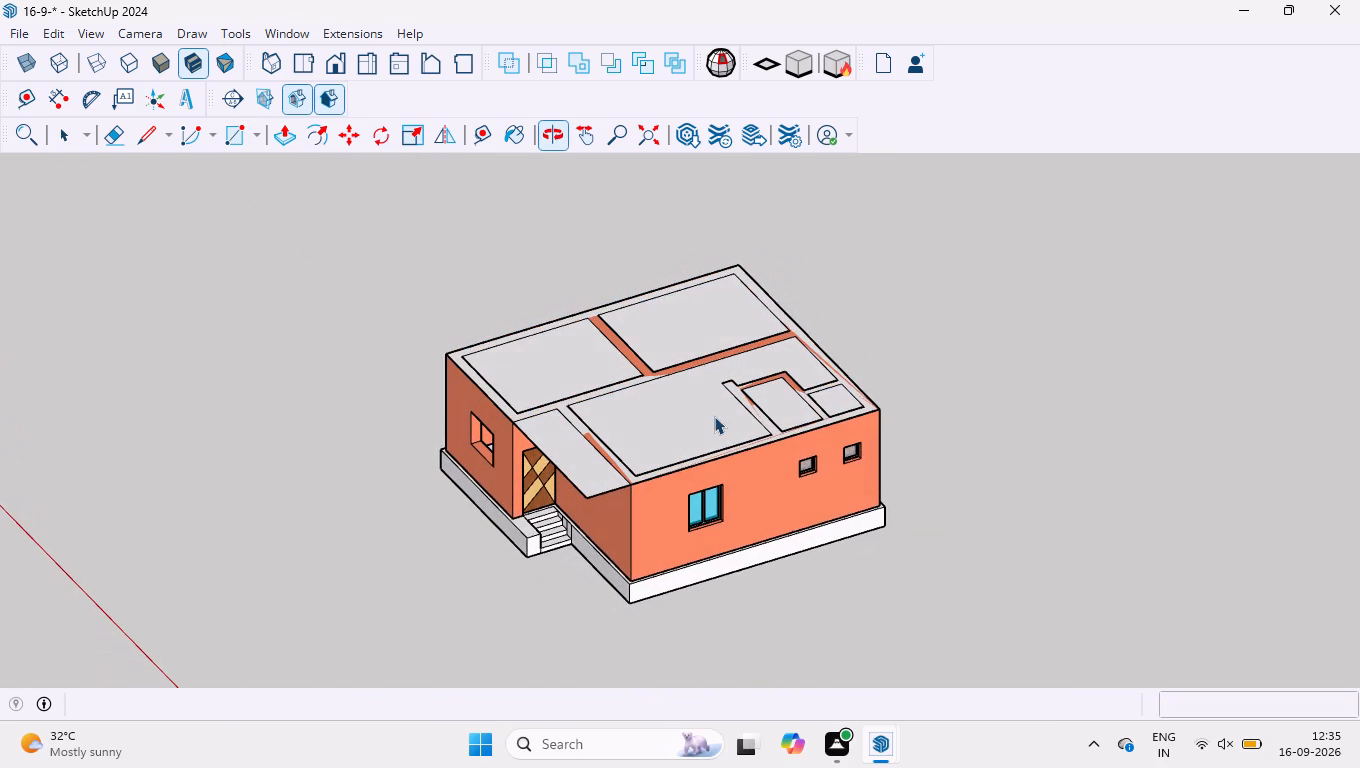
left_click(839, 624)
middle_click_drag(637, 488, 638, 535)
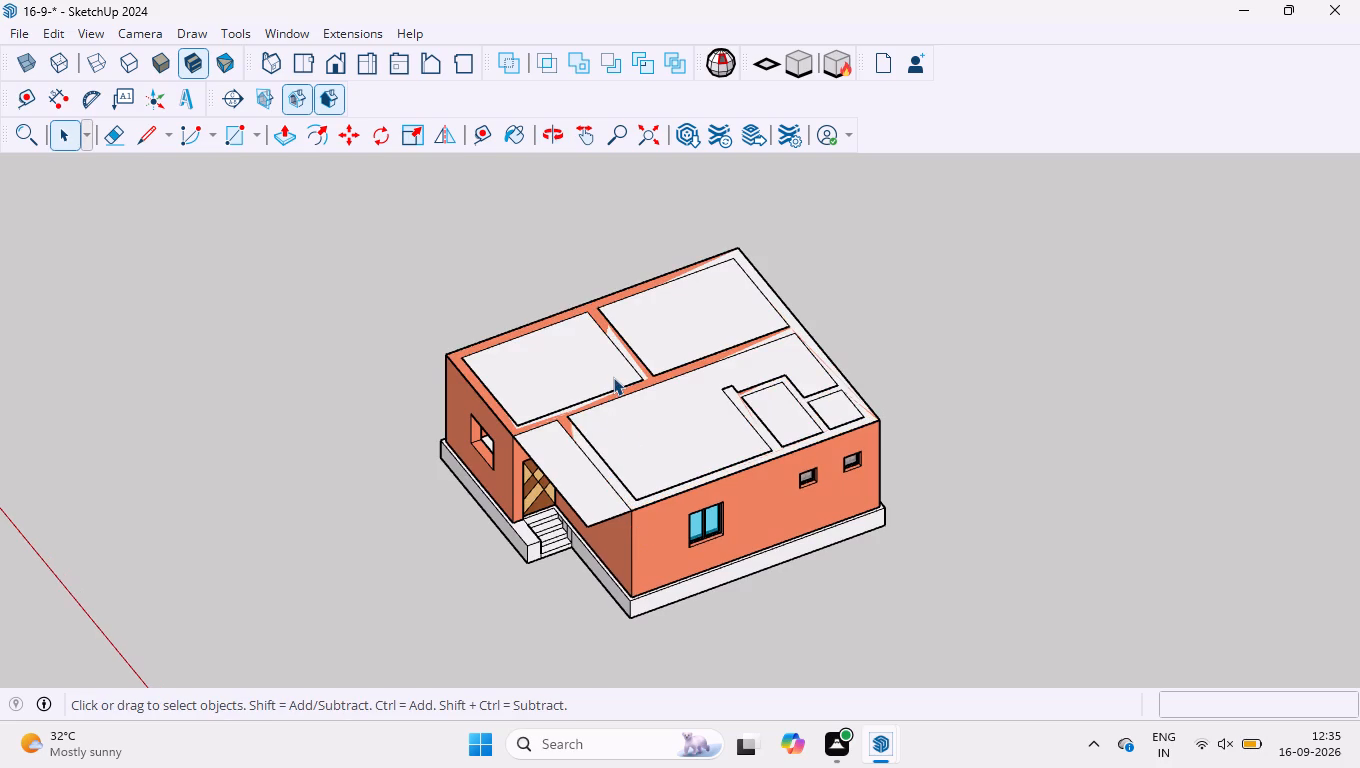
scroll(613, 377, "up", 2)
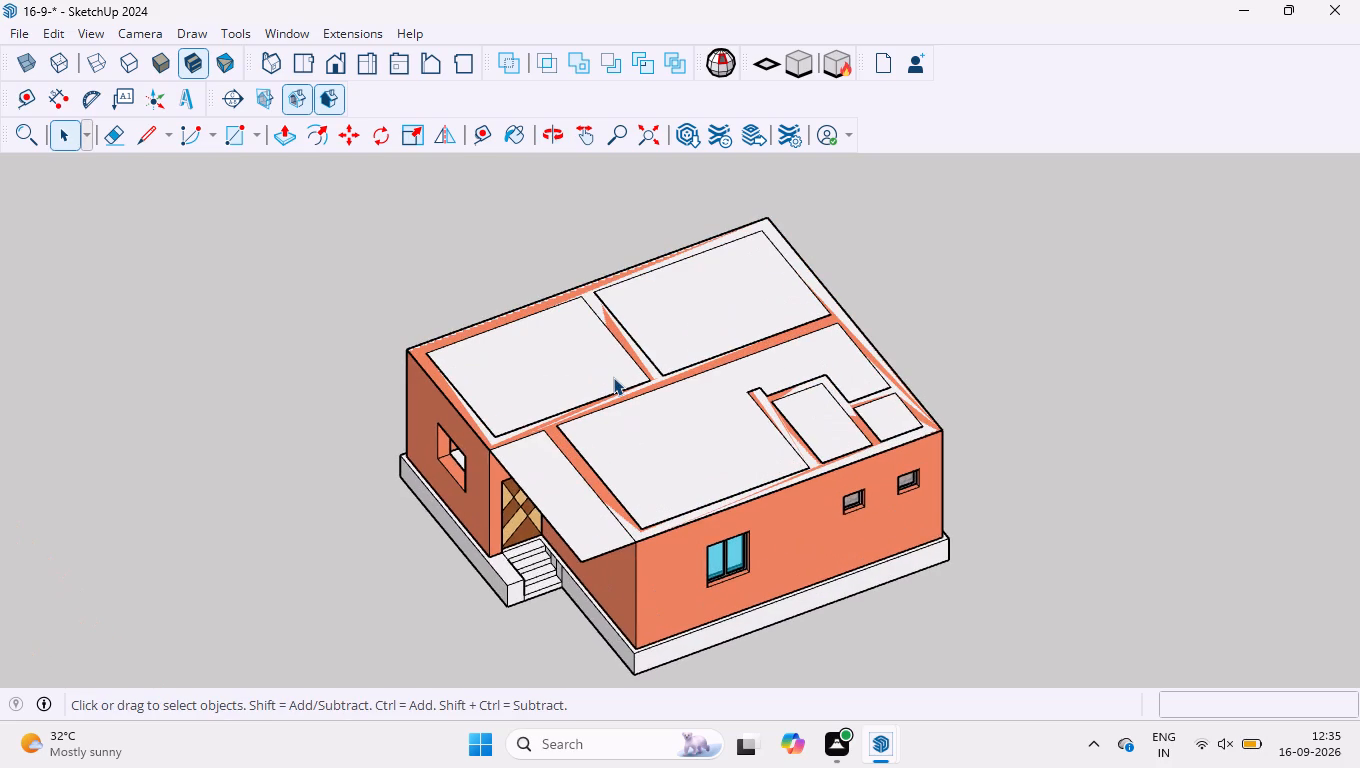
scroll(713, 296, "up", 3)
scroll(620, 450, "up", 1)
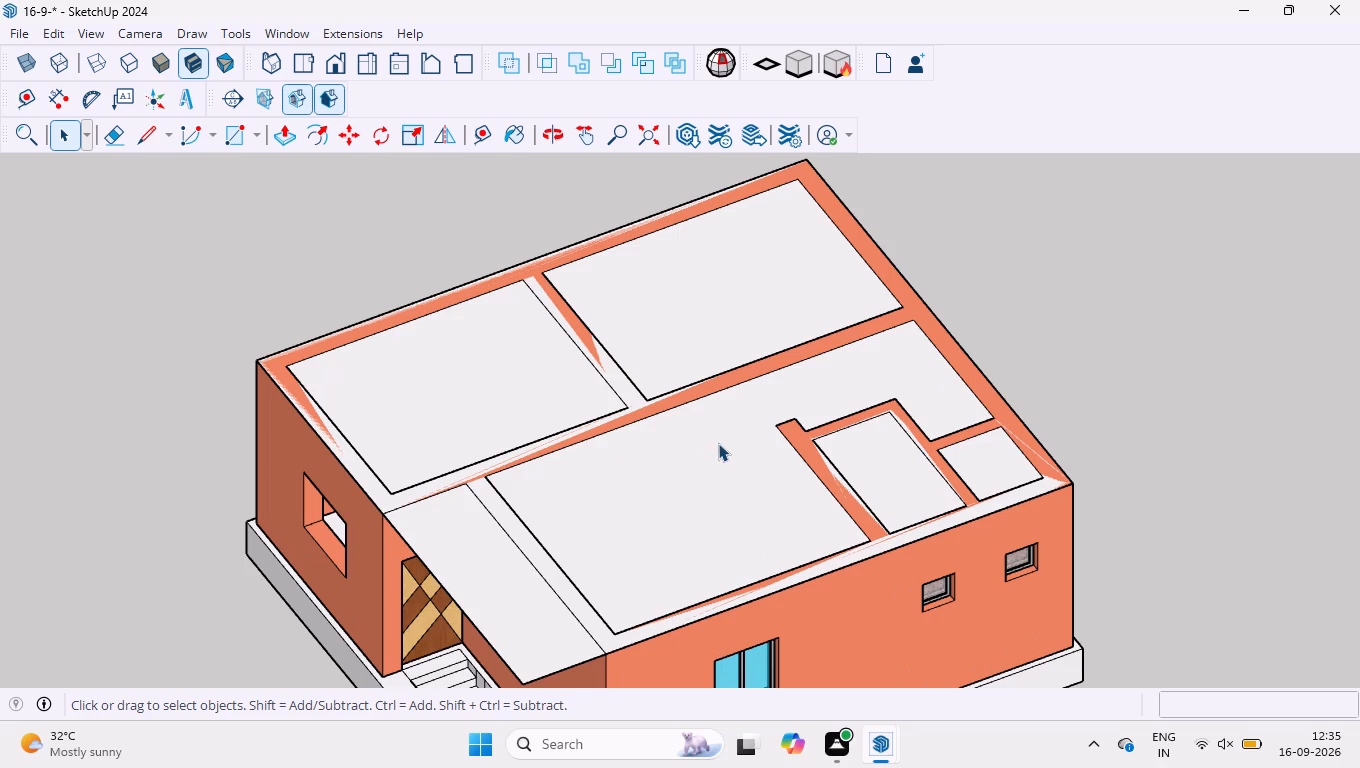
double_click(743, 497)
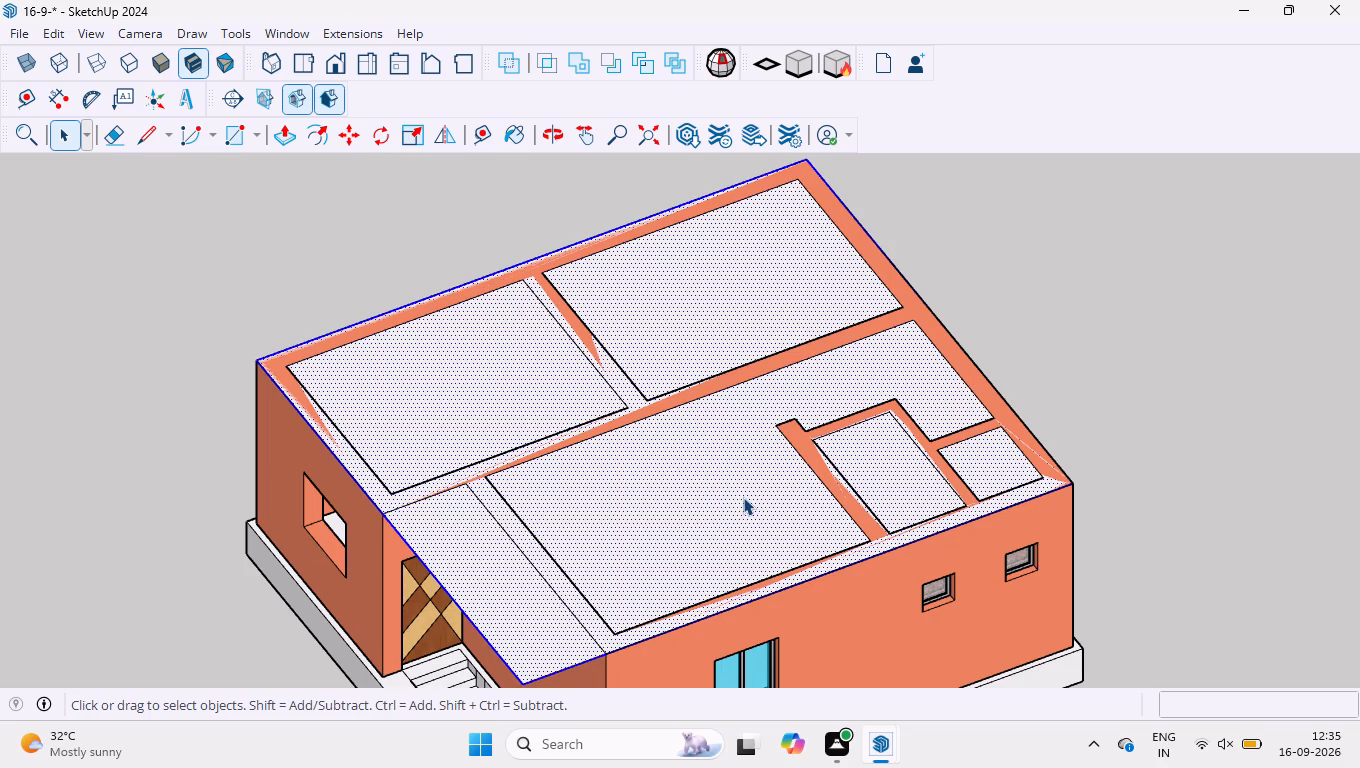
right_click(684, 488)
left_click(750, 325)
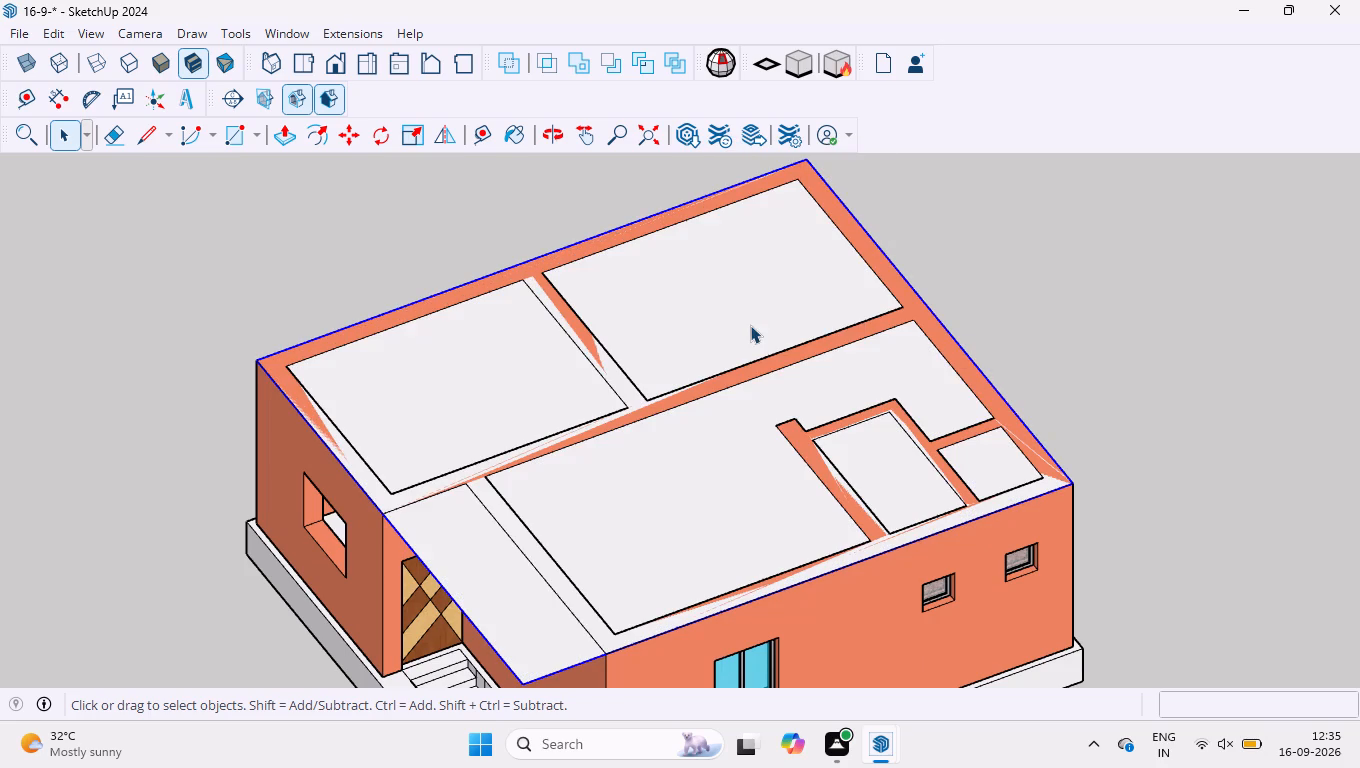
left_click(1186, 313)
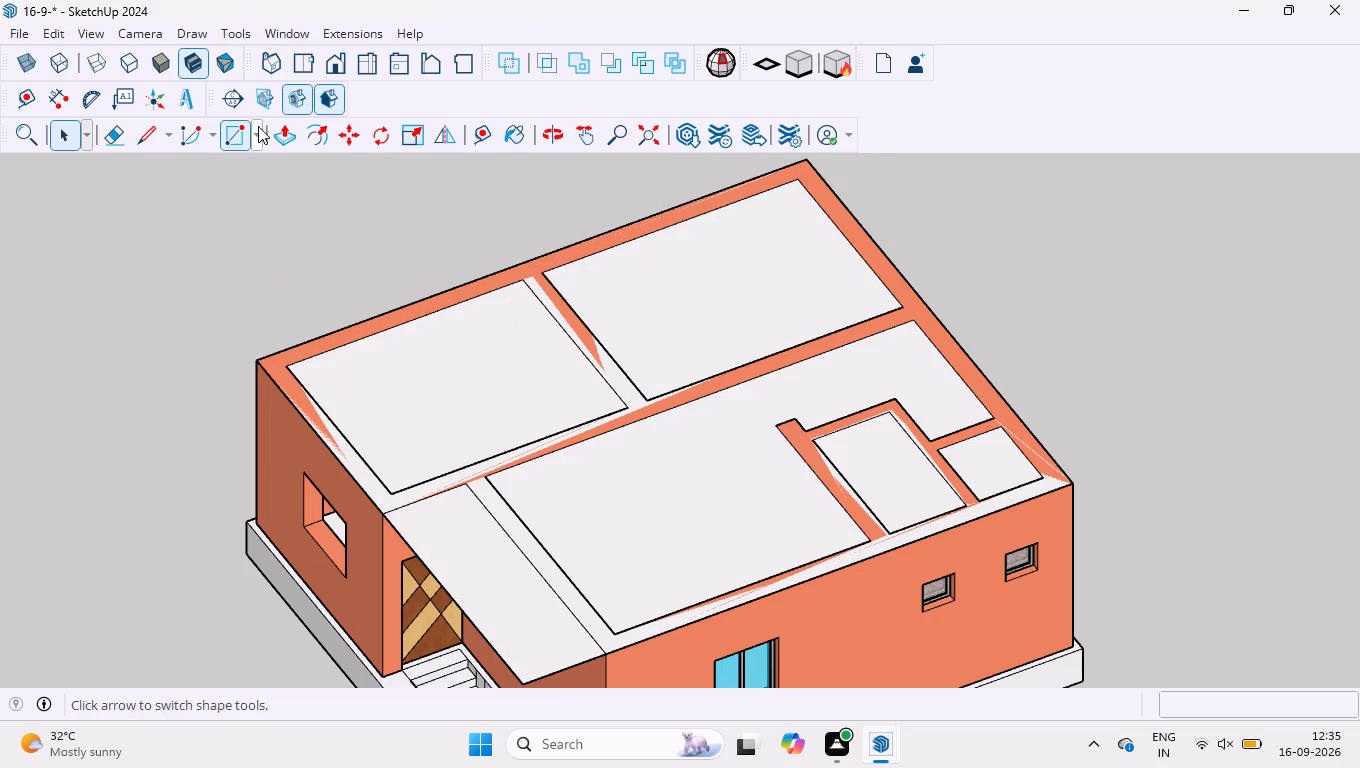
Inside the roof group, push/pull the rectangle face upward 150 mm to form the slab.
left_click(286, 132)
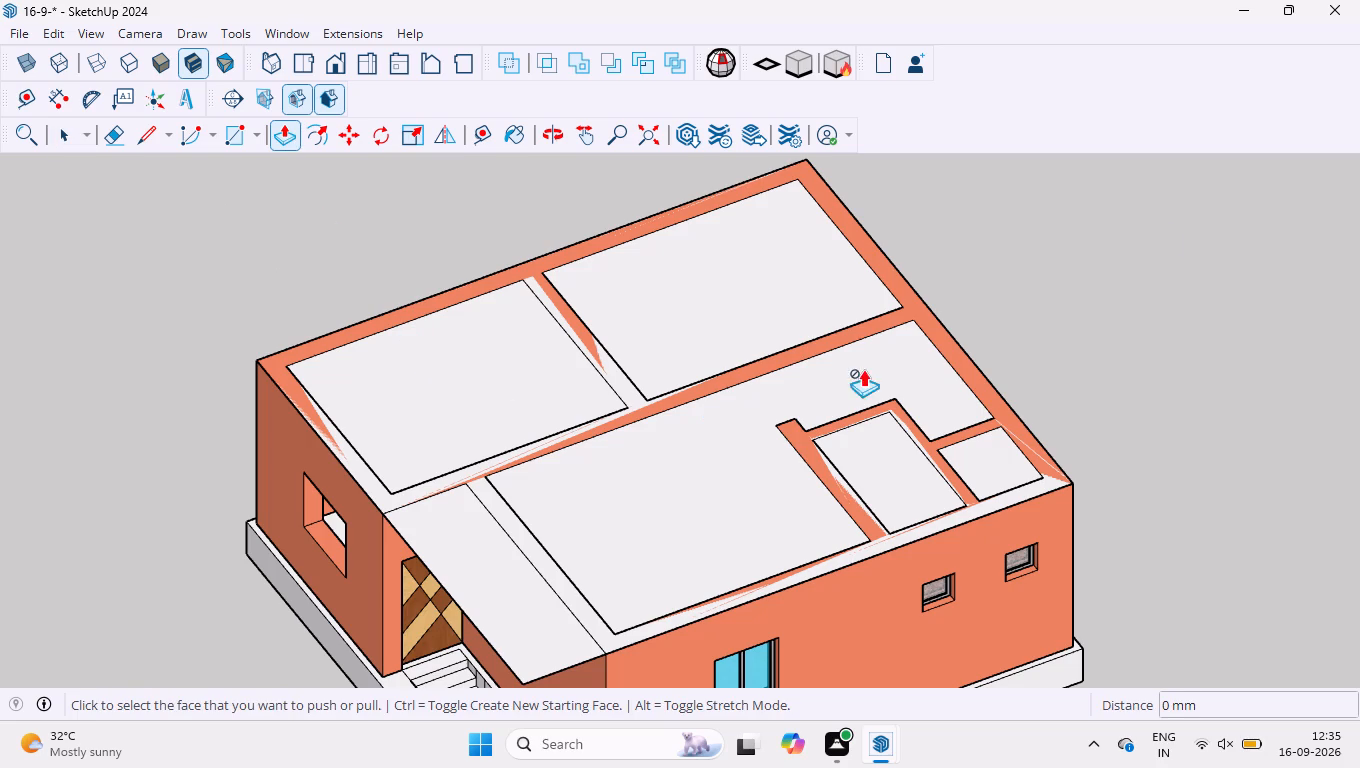
key("space")
left_click(1164, 245)
double_click(703, 319)
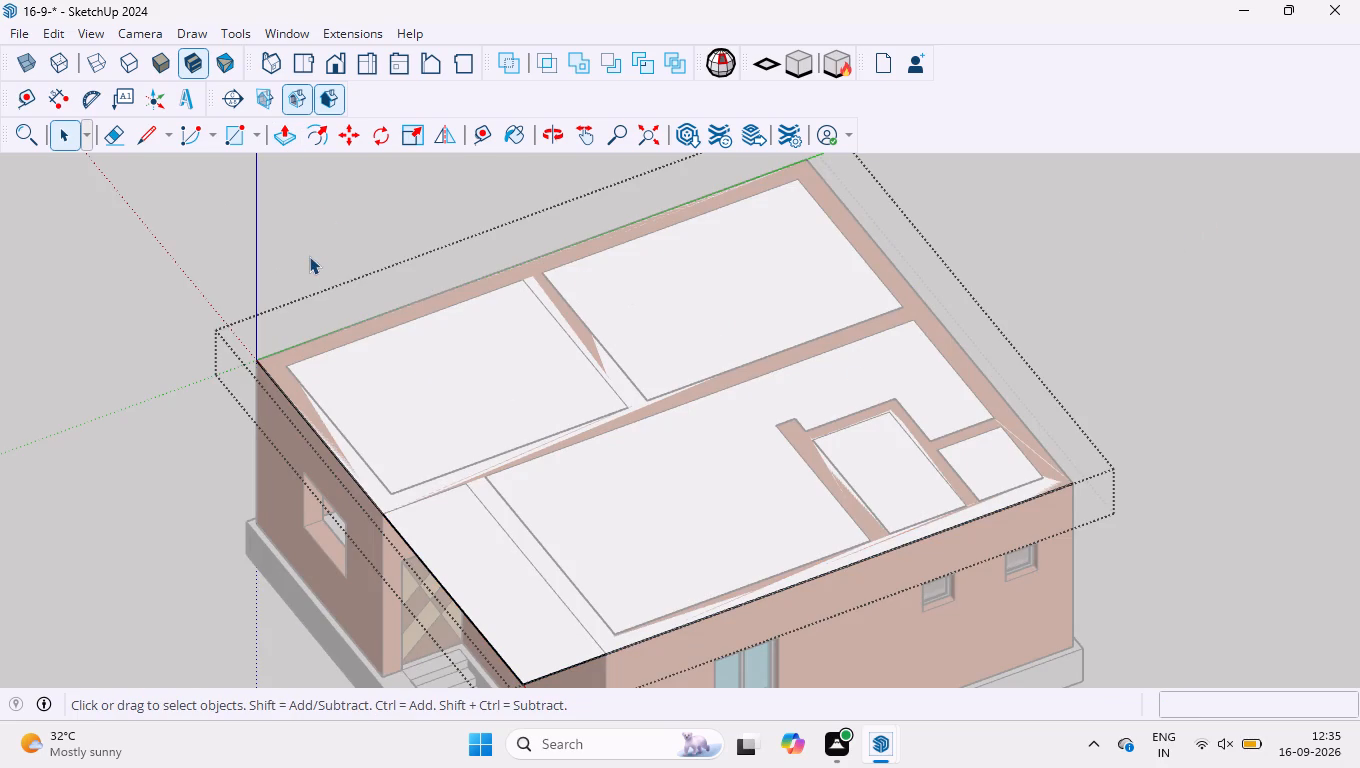
left_click(285, 135)
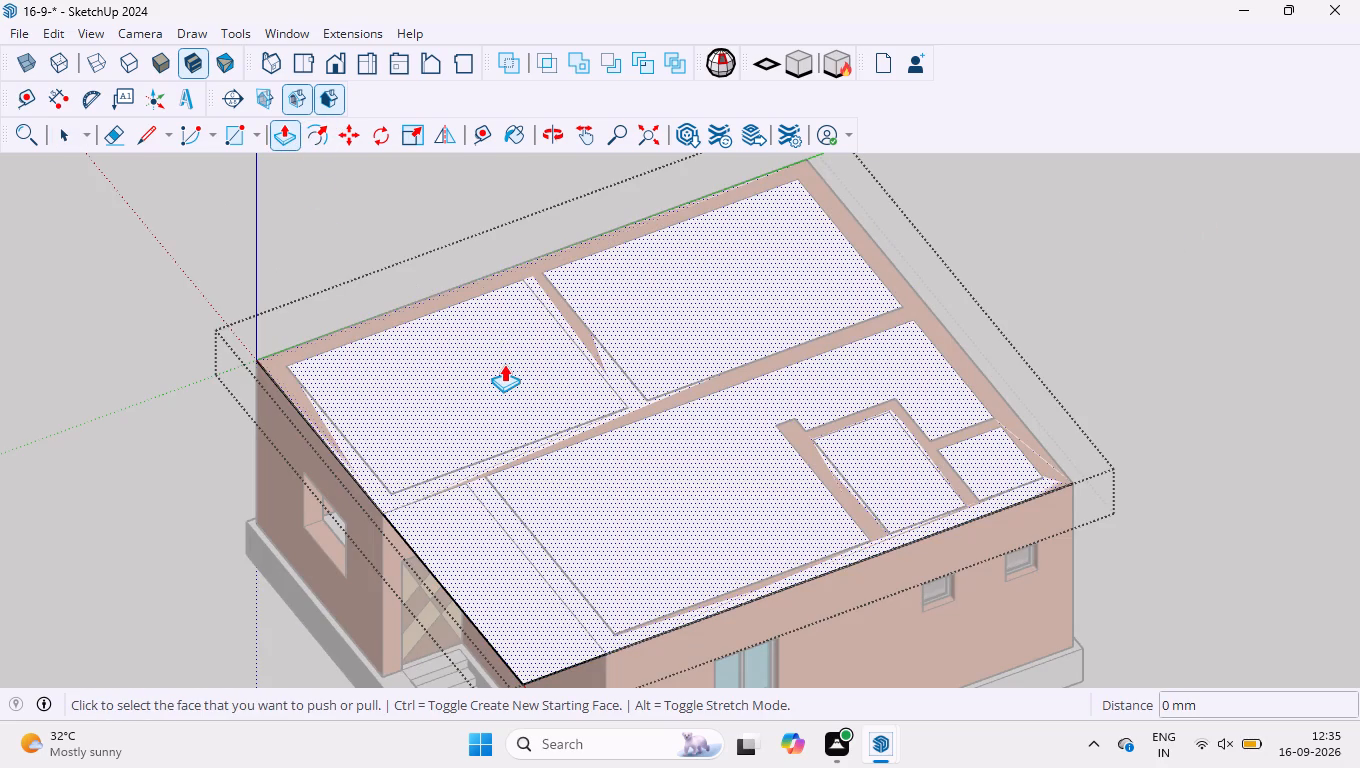
left_click(504, 364)
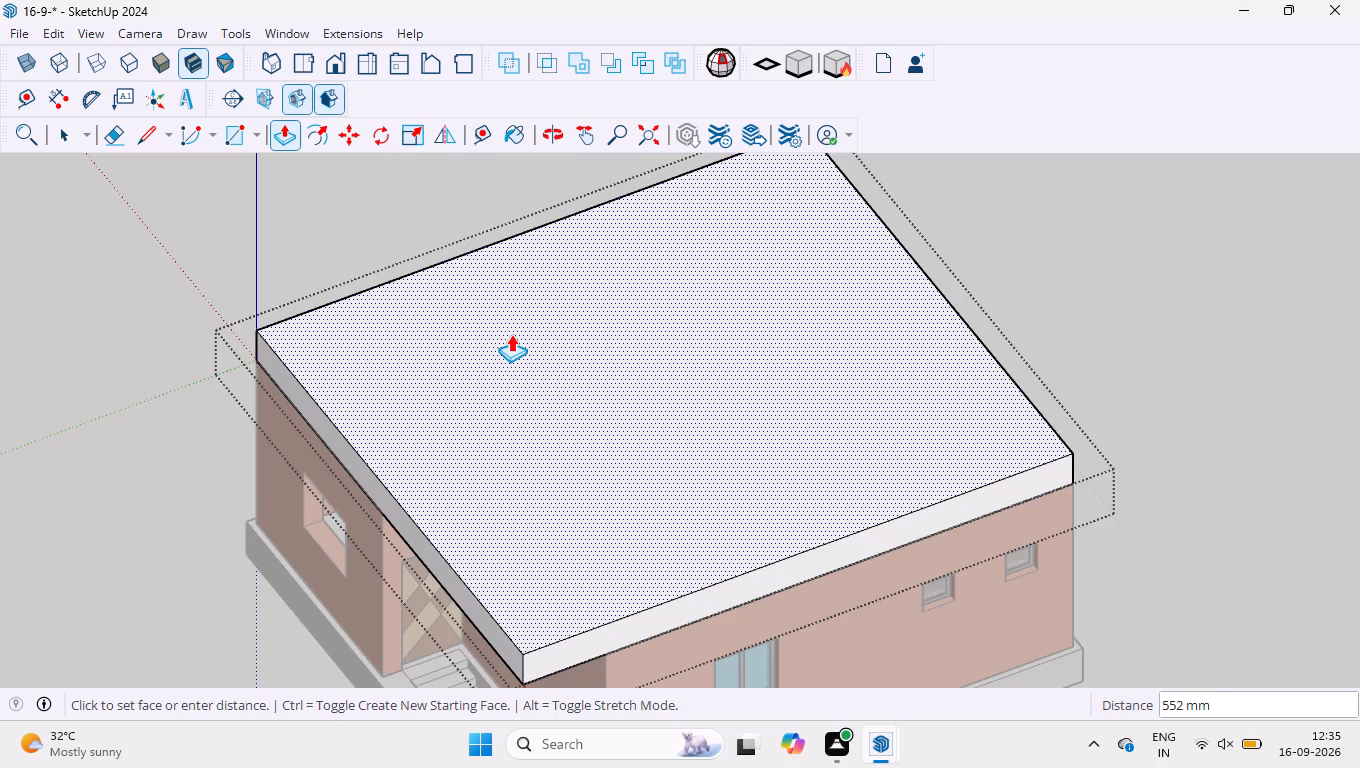
type("150")
key("Return")
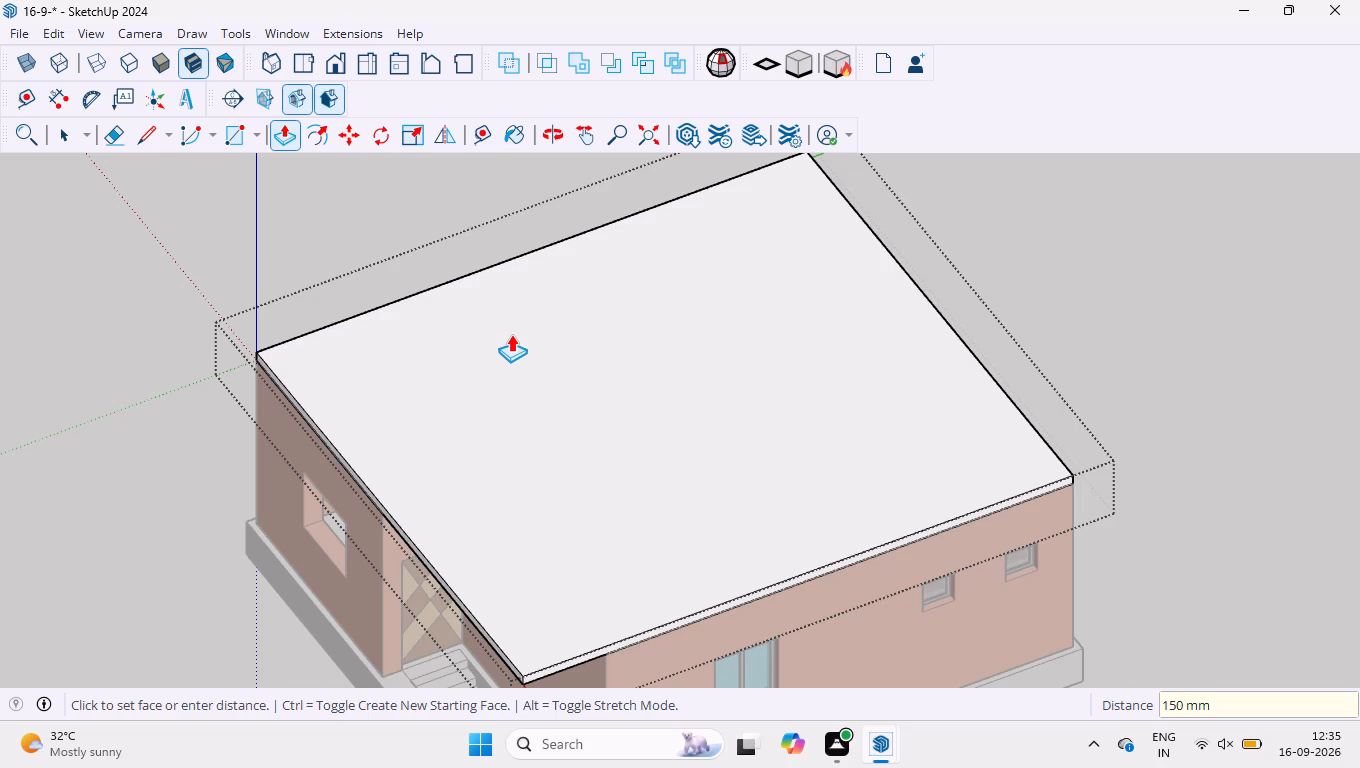
key("space")
Draw a 150 mm vertical line across the slab's entrance-side edge, in line with the wall corner beside the door.
middle_click_drag(430, 458, 516, 351)
scroll(466, 556, "up", 5)
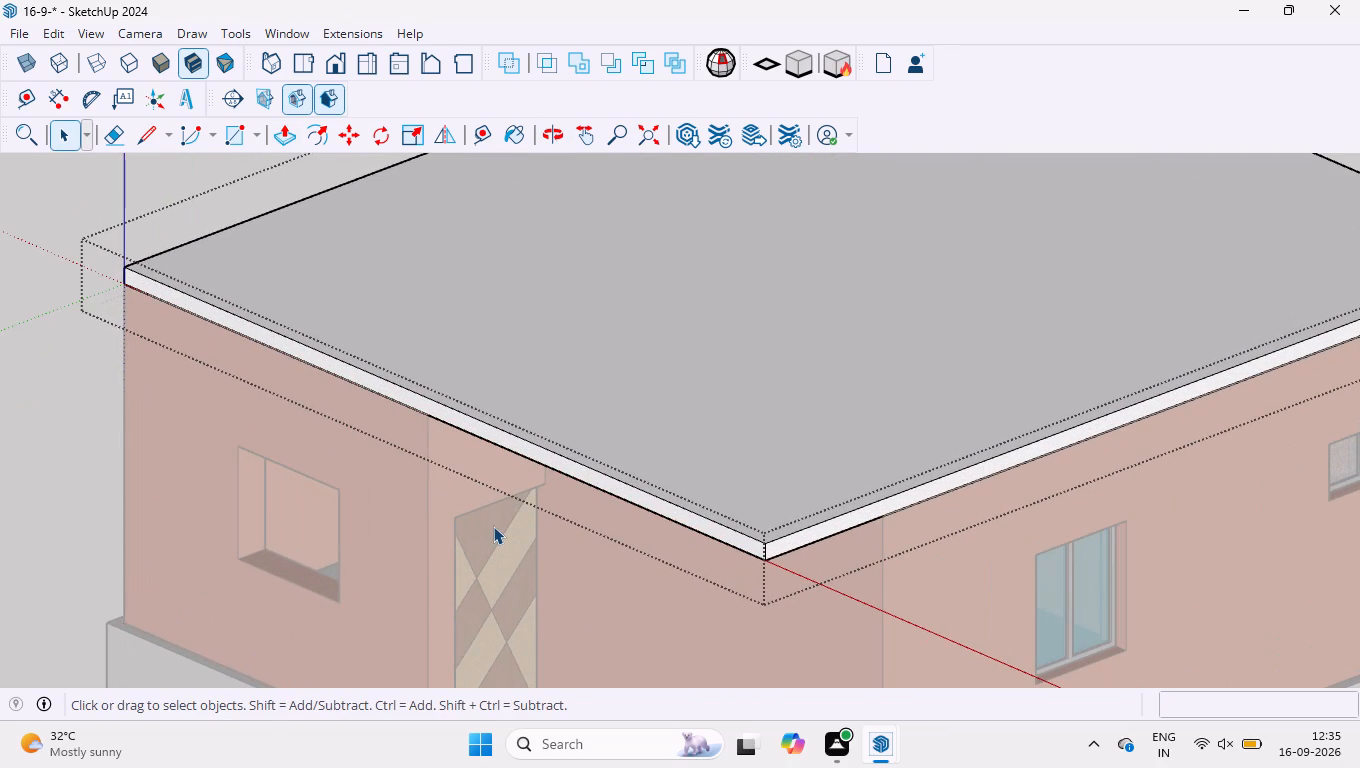
left_click(155, 135)
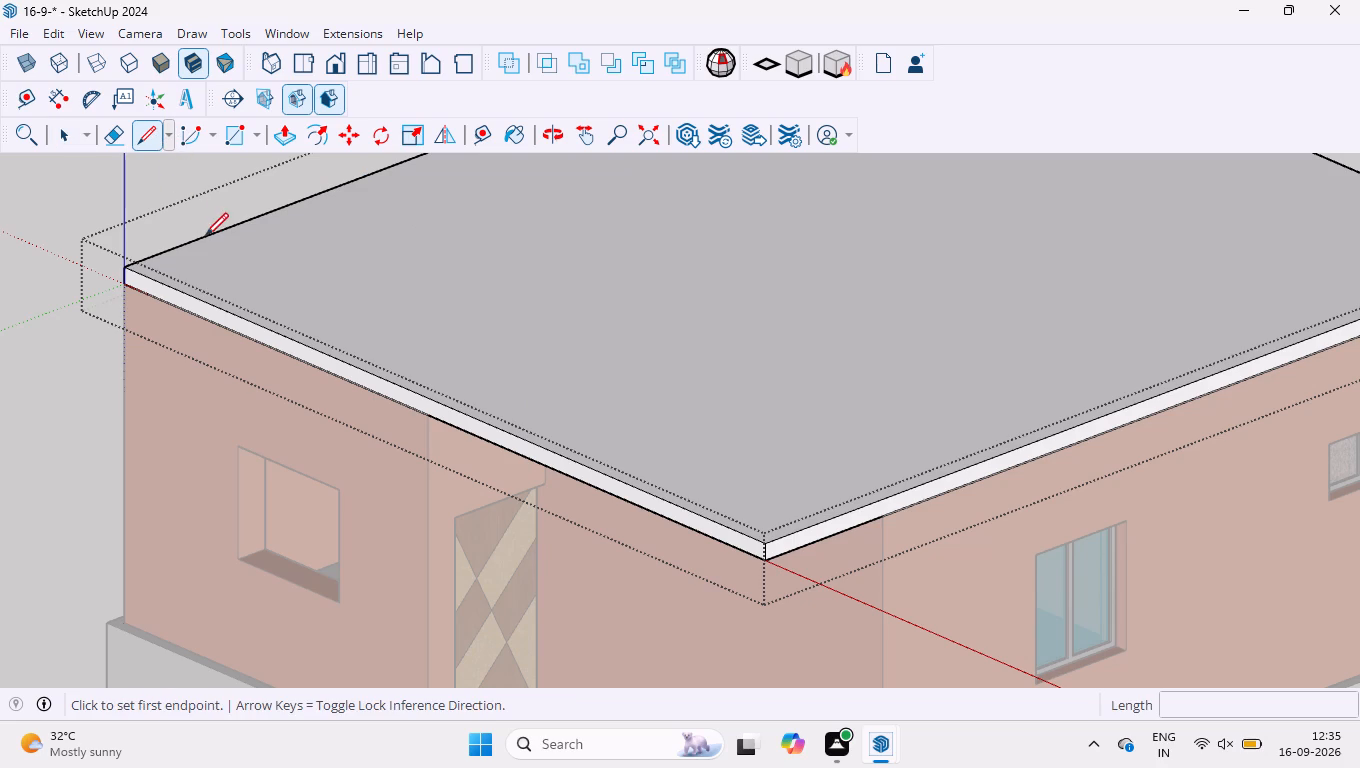
scroll(420, 441, "up", 4)
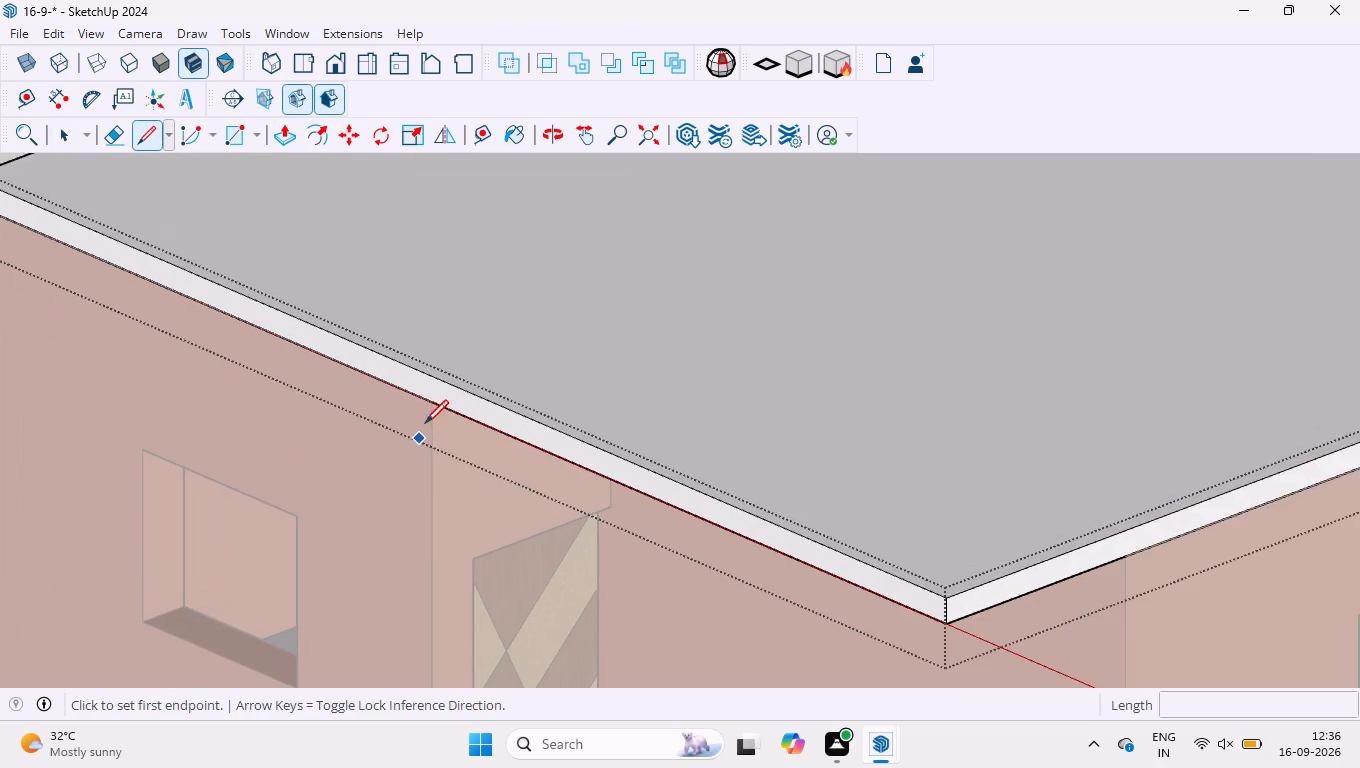
scroll(425, 423, "up", 9)
left_click(432, 396)
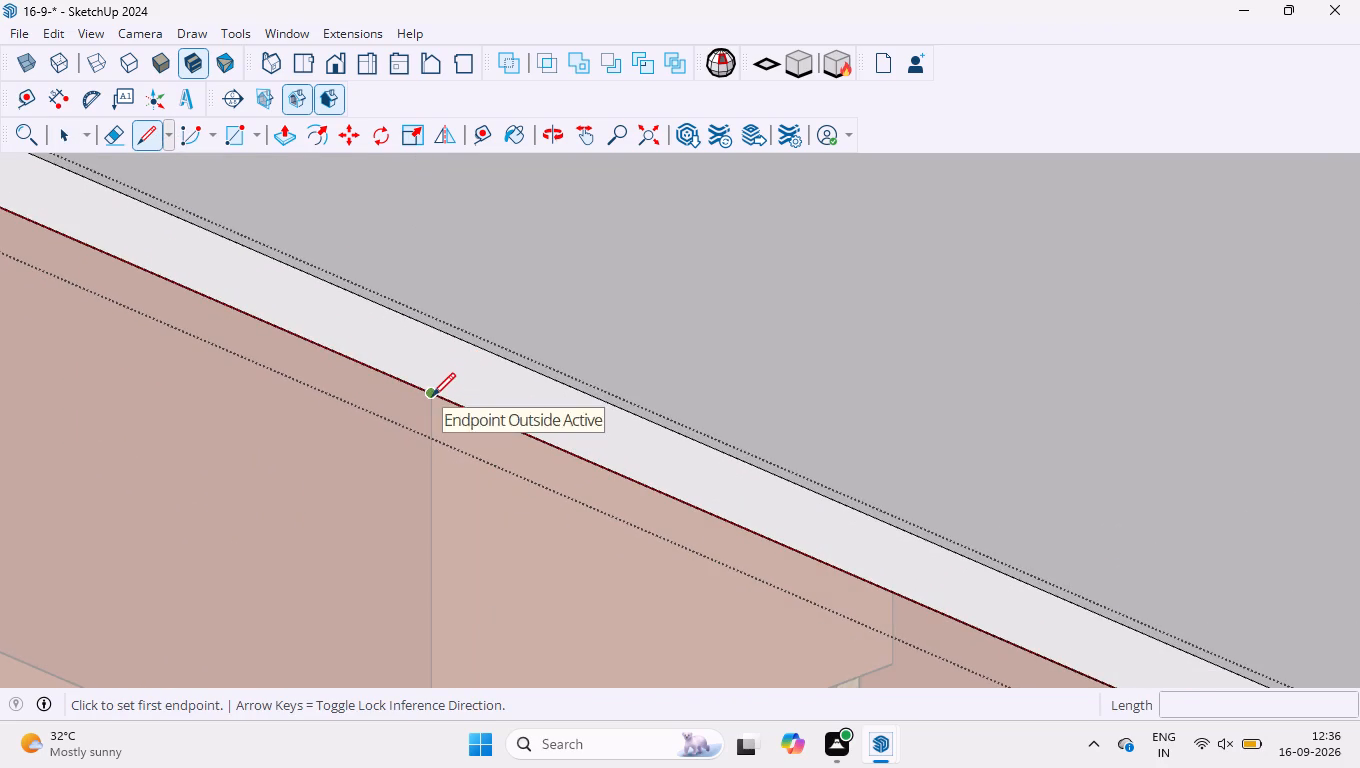
left_click(430, 327)
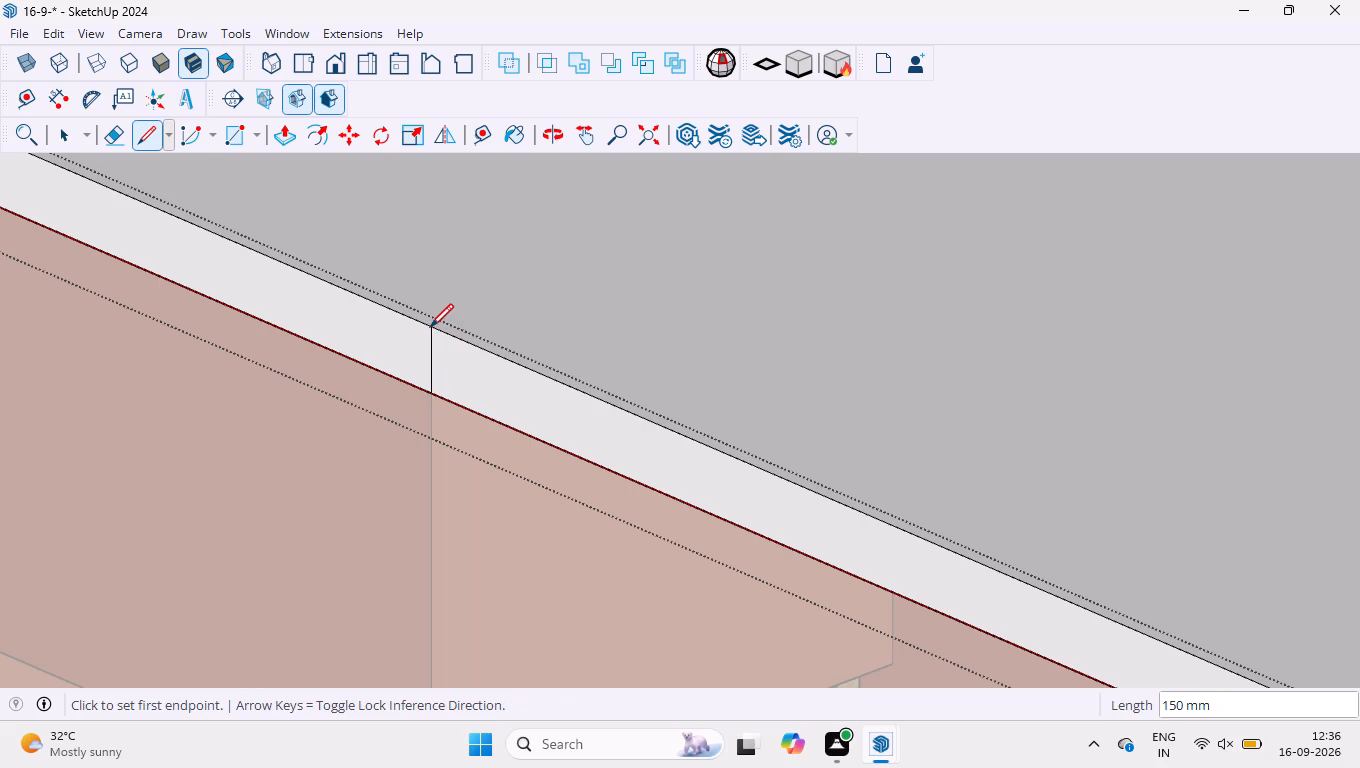
key("space")
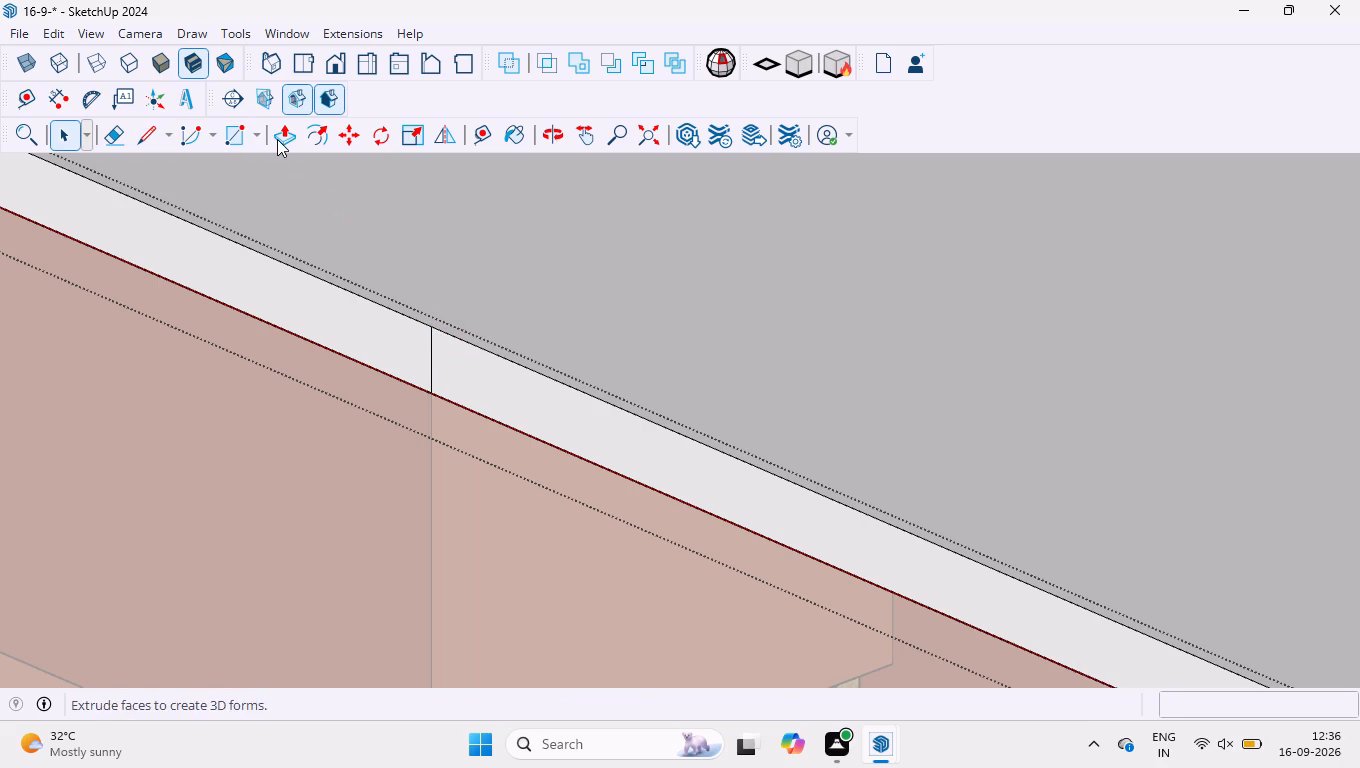
Push/pull the slab edge section above the entrance outward 2100 mm as an overhang, and exit the roof group.
left_click(277, 139)
scroll(526, 309, "down", 11)
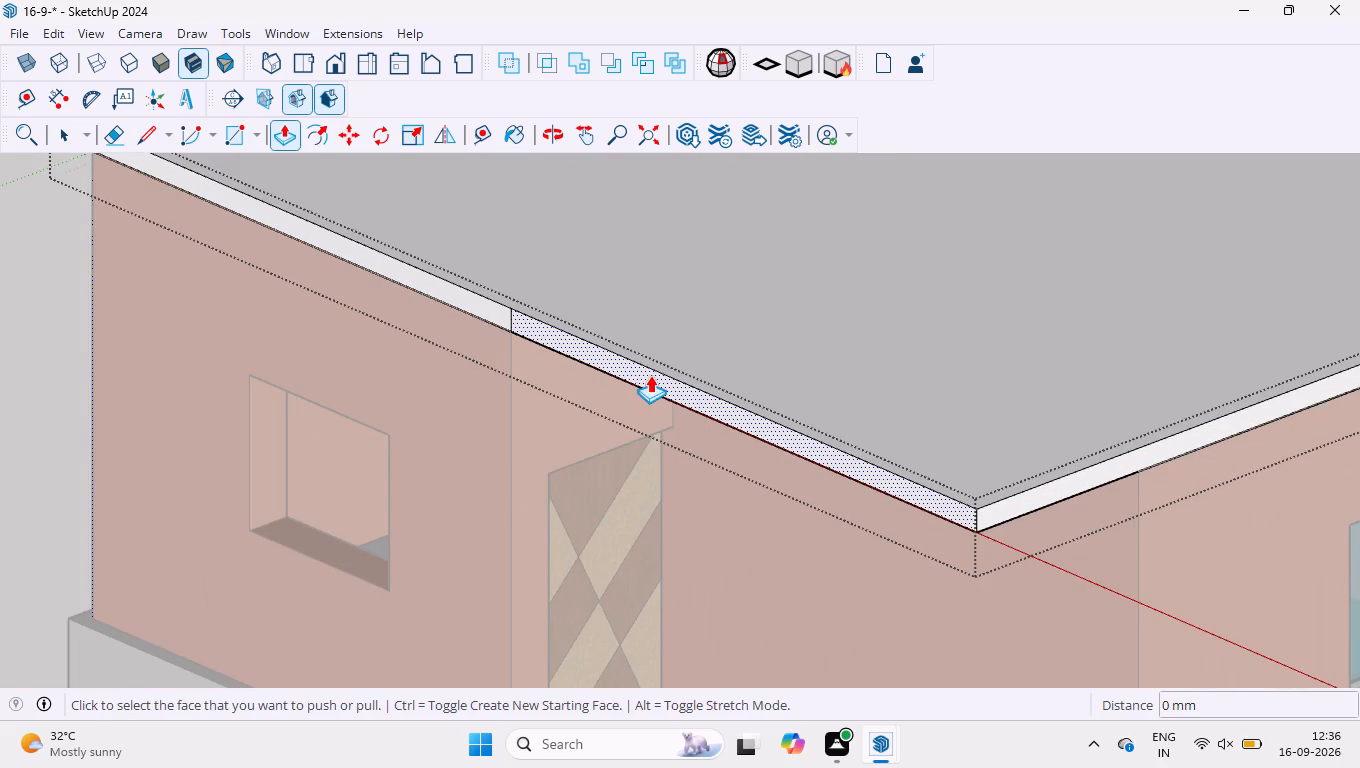
left_click(652, 373)
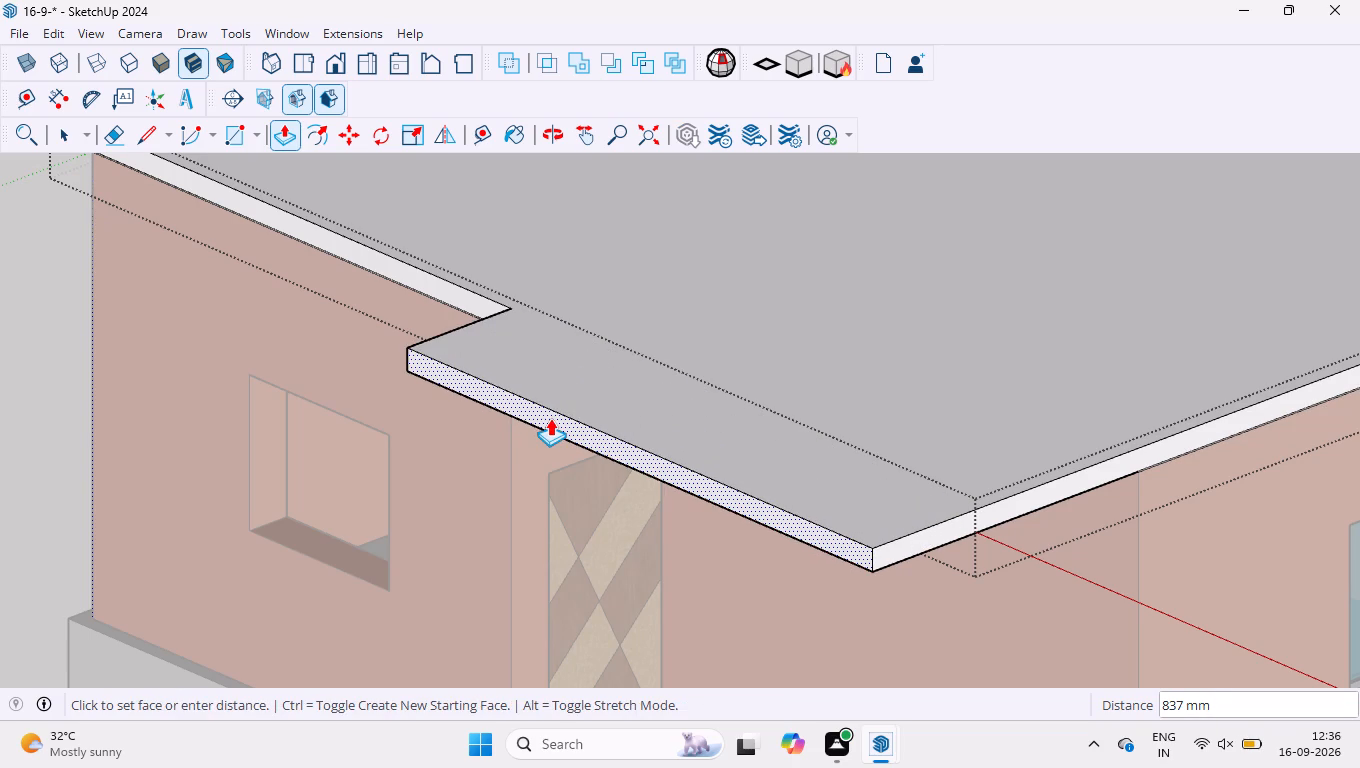
type("21")
type("00")
key("Return")
scroll(538, 405, "down", 1)
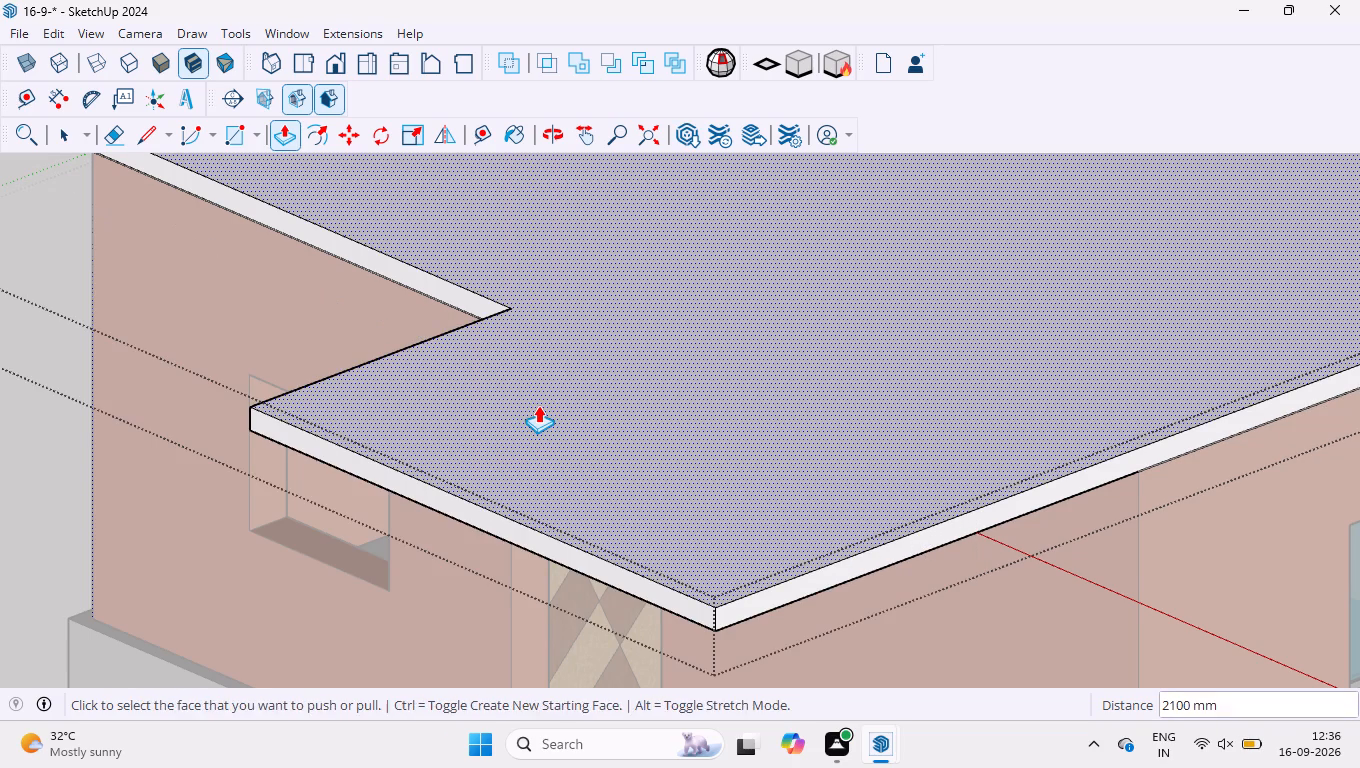
key("space")
scroll(538, 405, "down", 8)
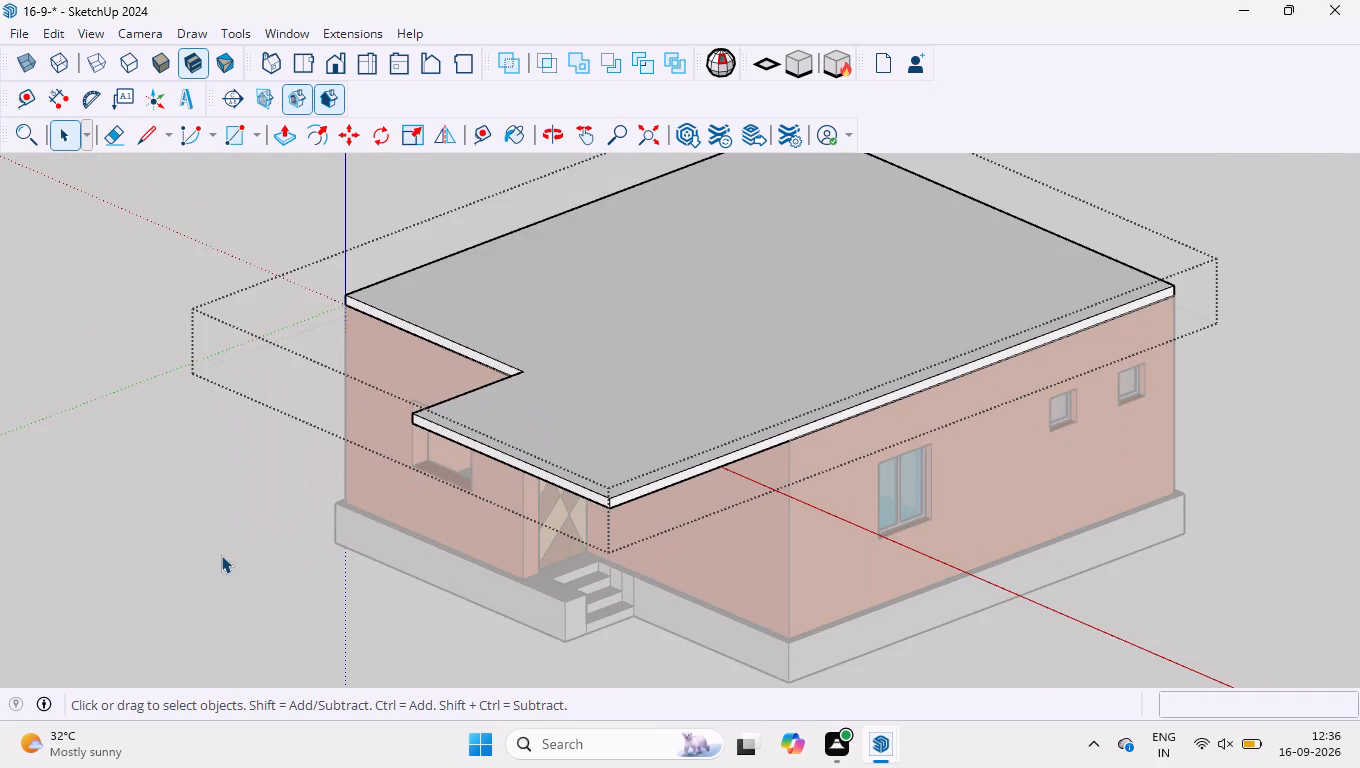
left_click(221, 555)
scroll(396, 503, "down", 3)
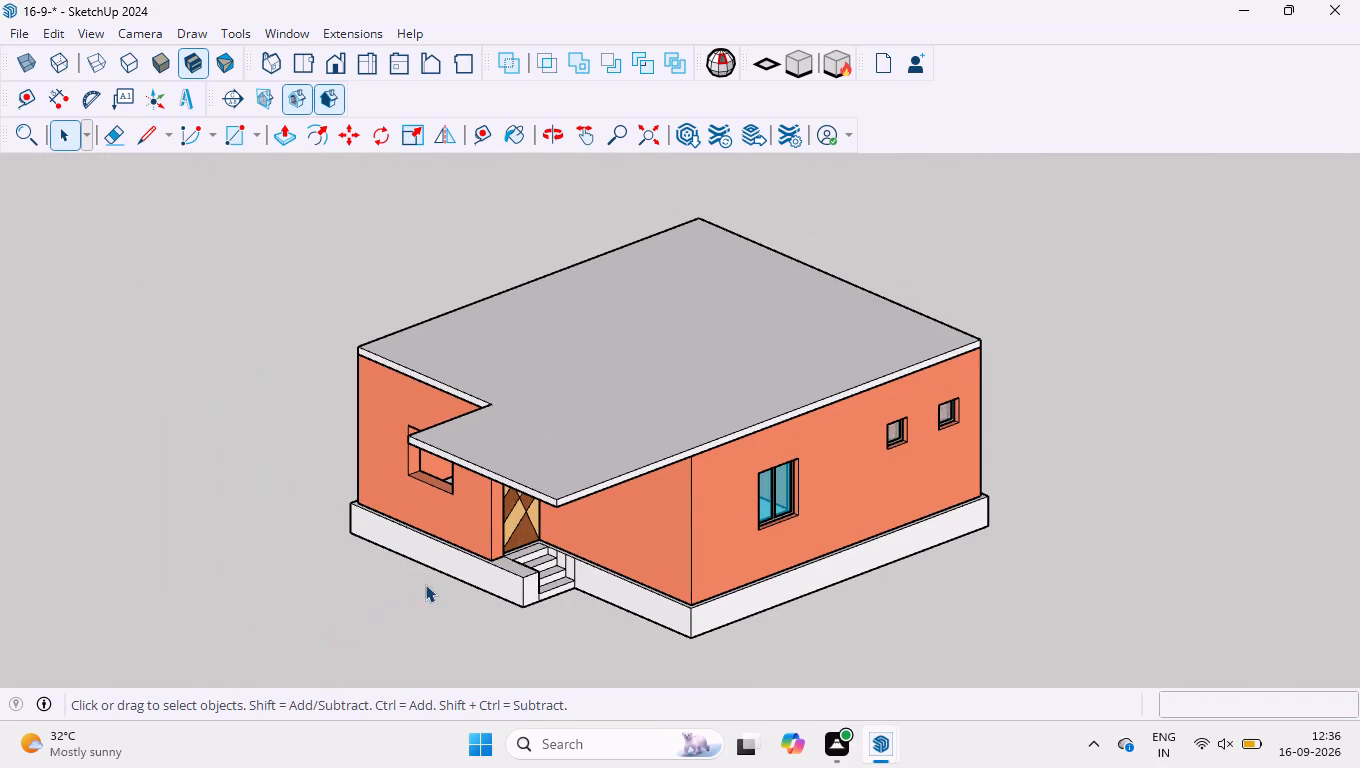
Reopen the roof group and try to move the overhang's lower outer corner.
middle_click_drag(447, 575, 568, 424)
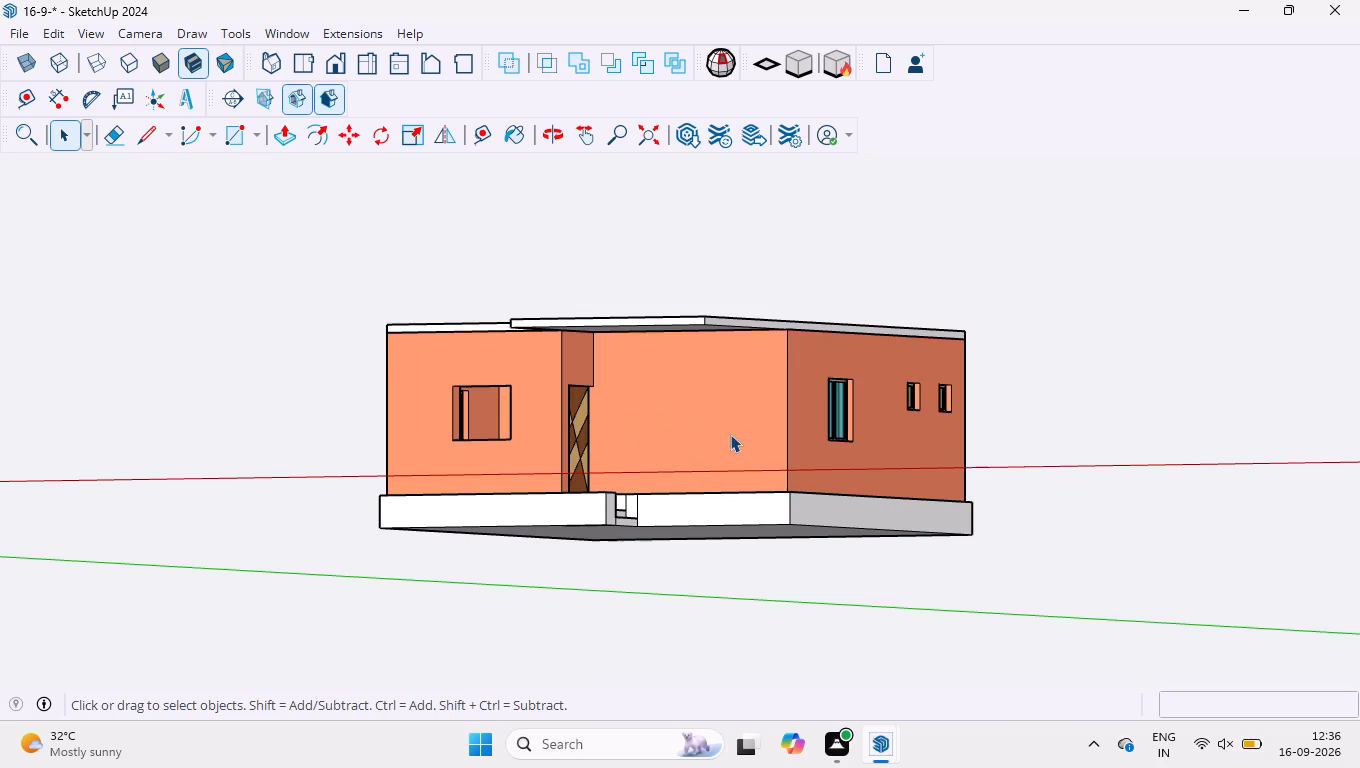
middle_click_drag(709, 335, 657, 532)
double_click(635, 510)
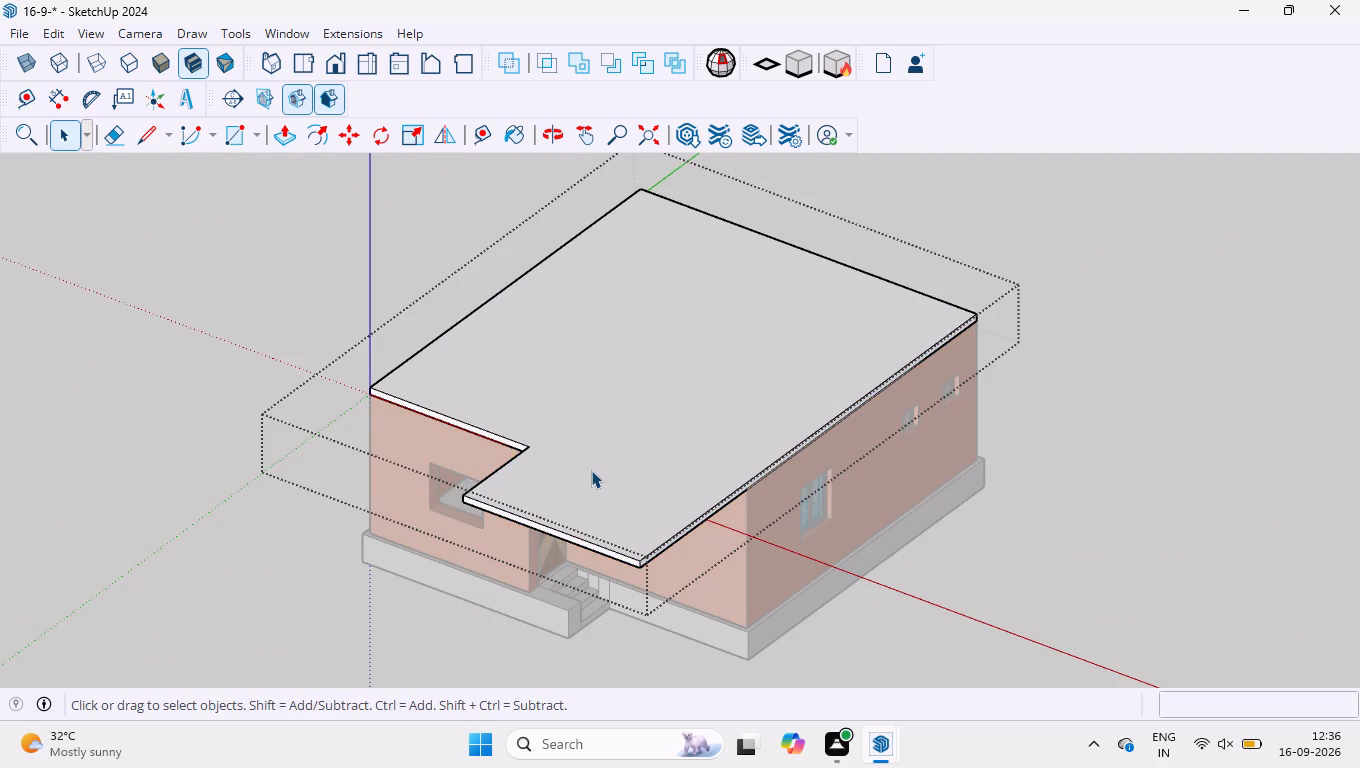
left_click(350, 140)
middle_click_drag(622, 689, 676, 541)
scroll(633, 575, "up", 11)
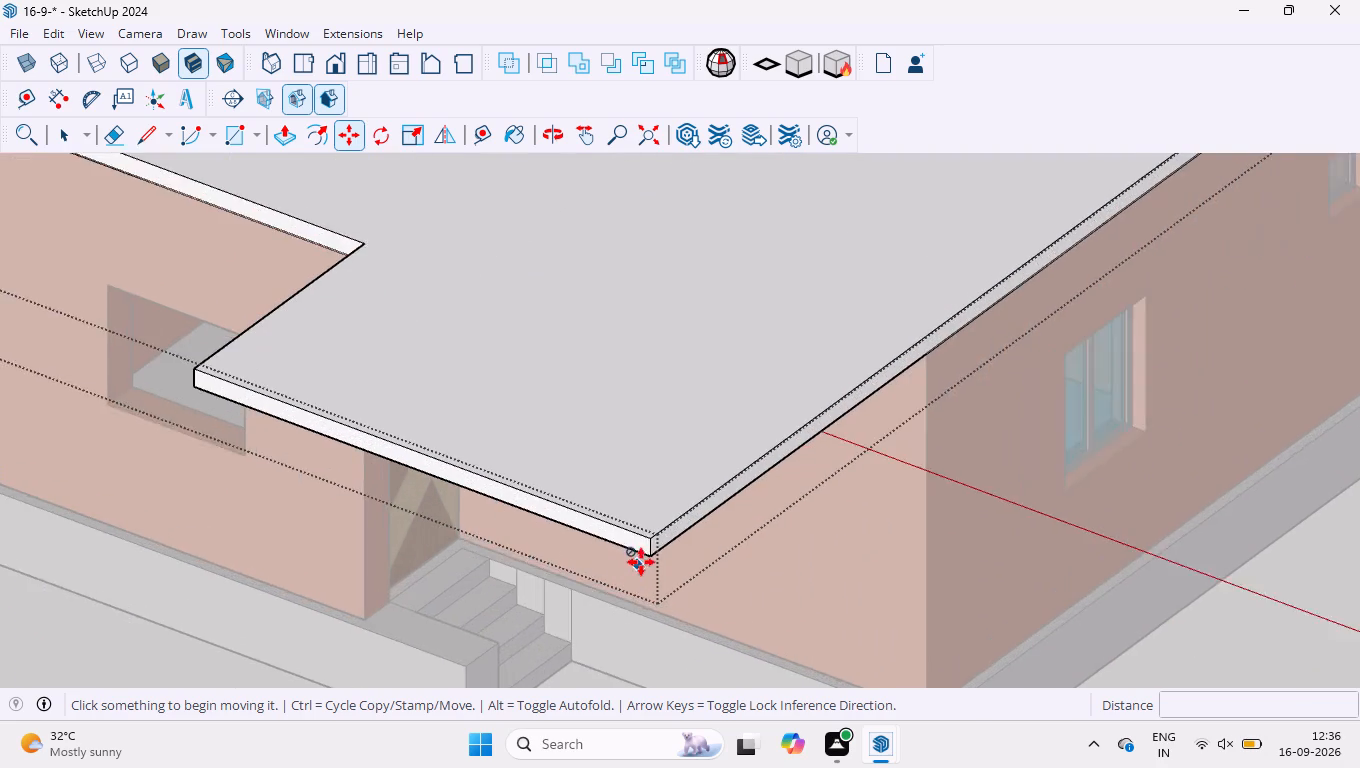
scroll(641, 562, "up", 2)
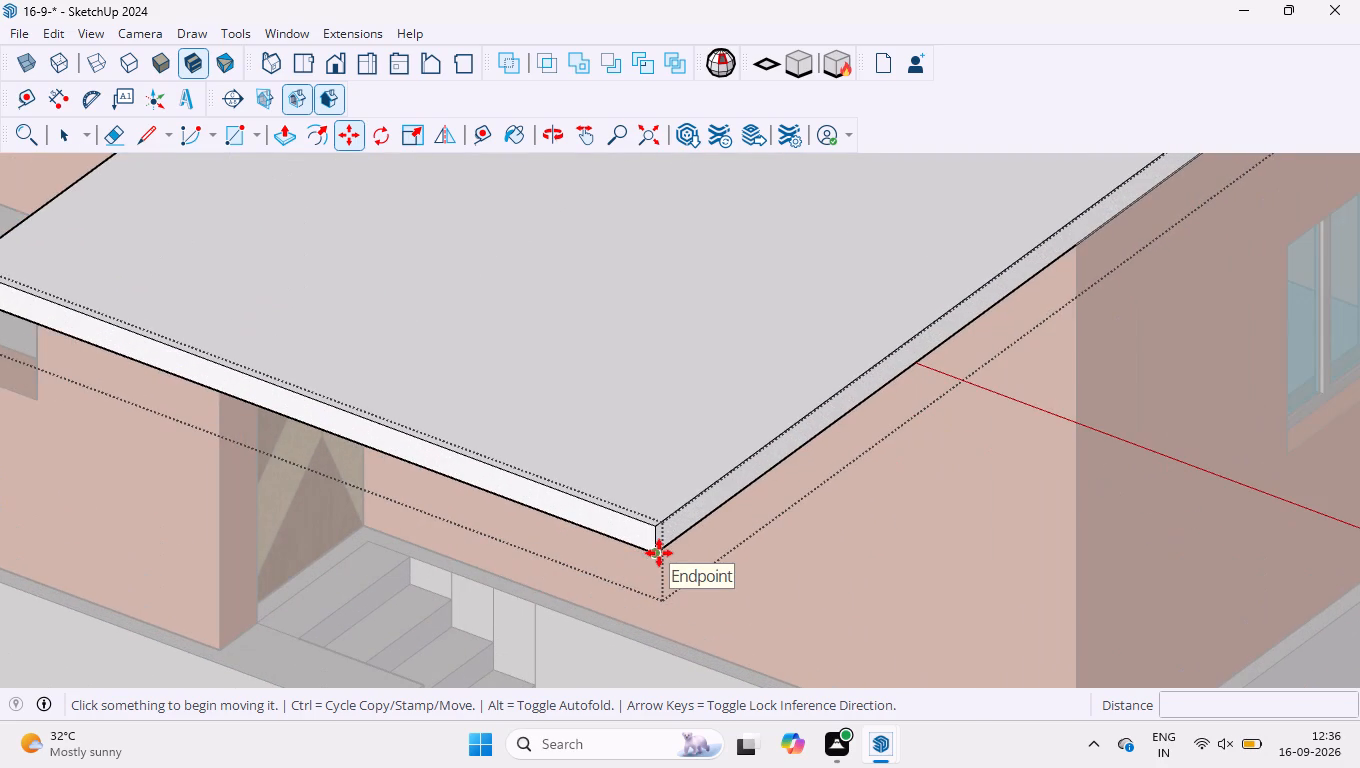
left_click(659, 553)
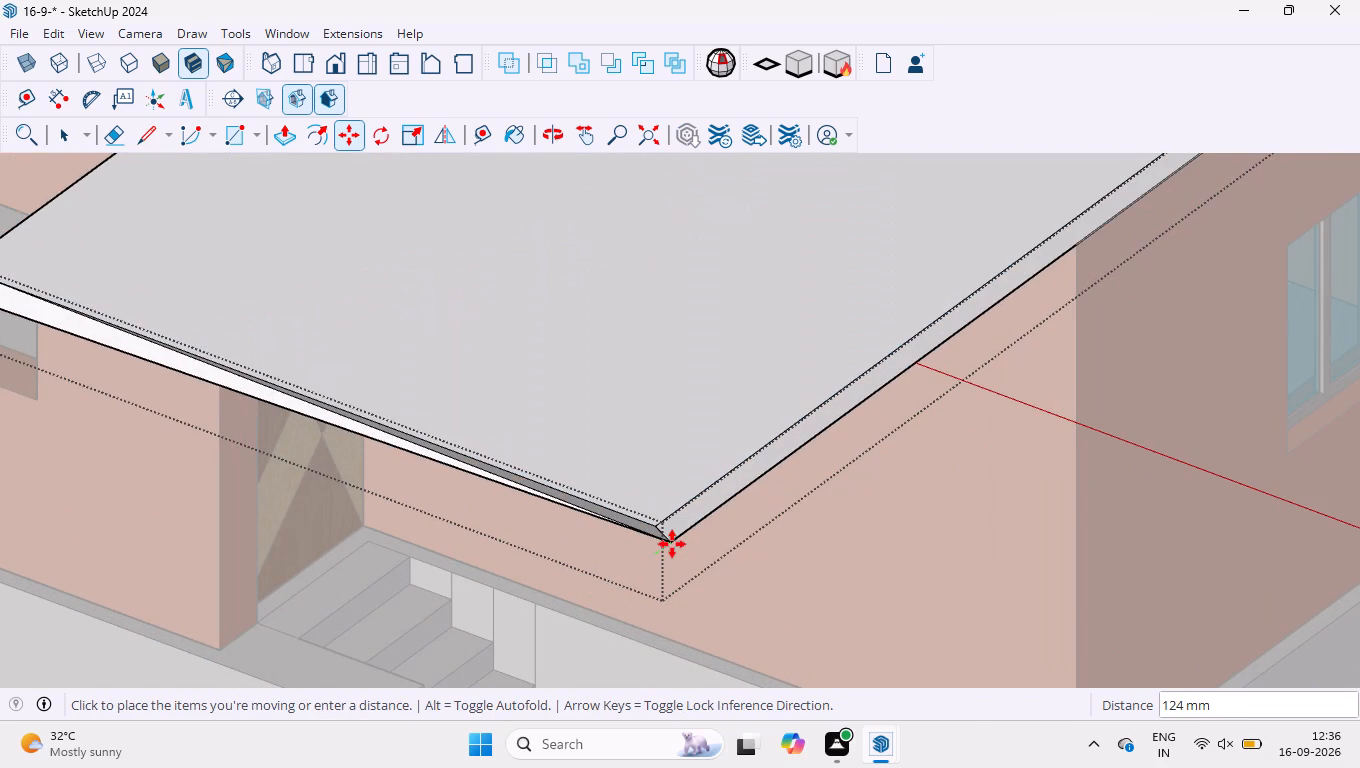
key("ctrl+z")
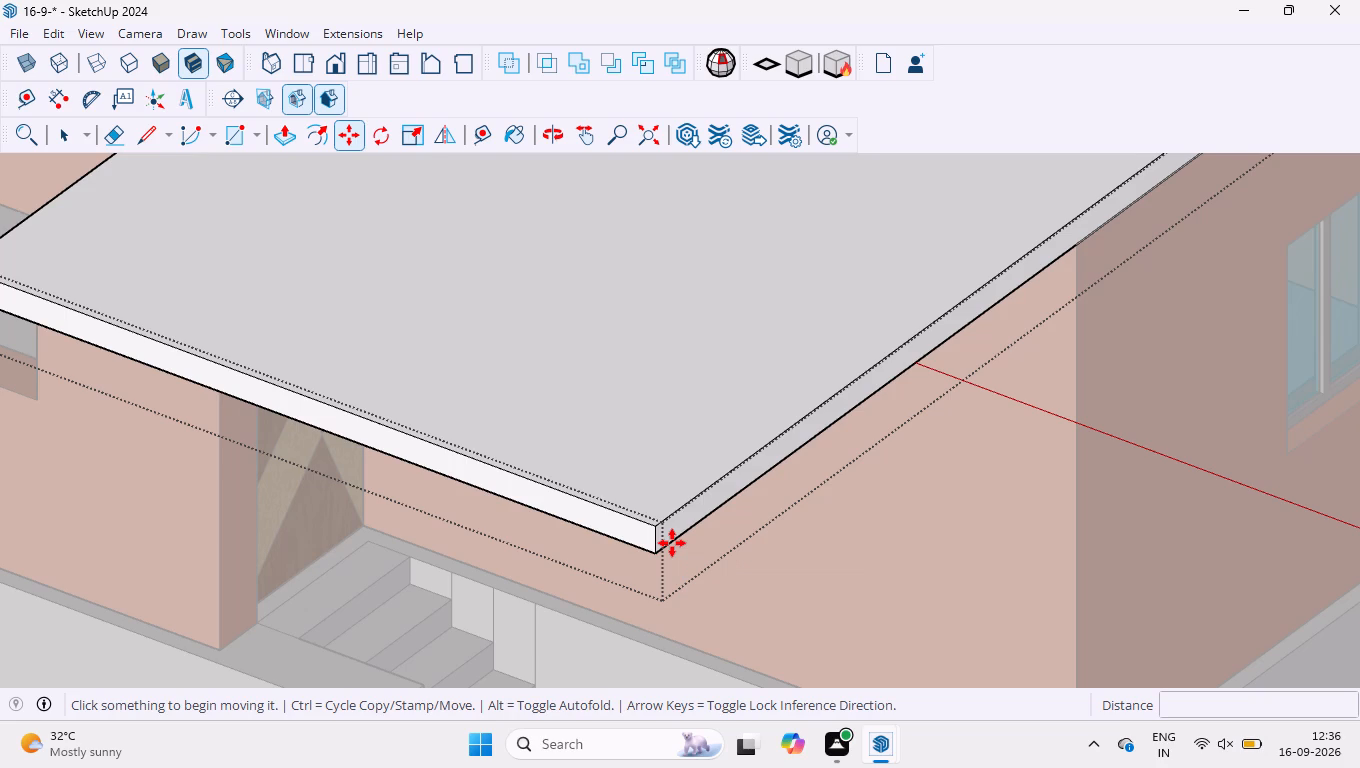
Exit the roof group and copy the whole roof slab 150 mm straight up, stacking it on the original.
key("space")
scroll(658, 530, "down", 4)
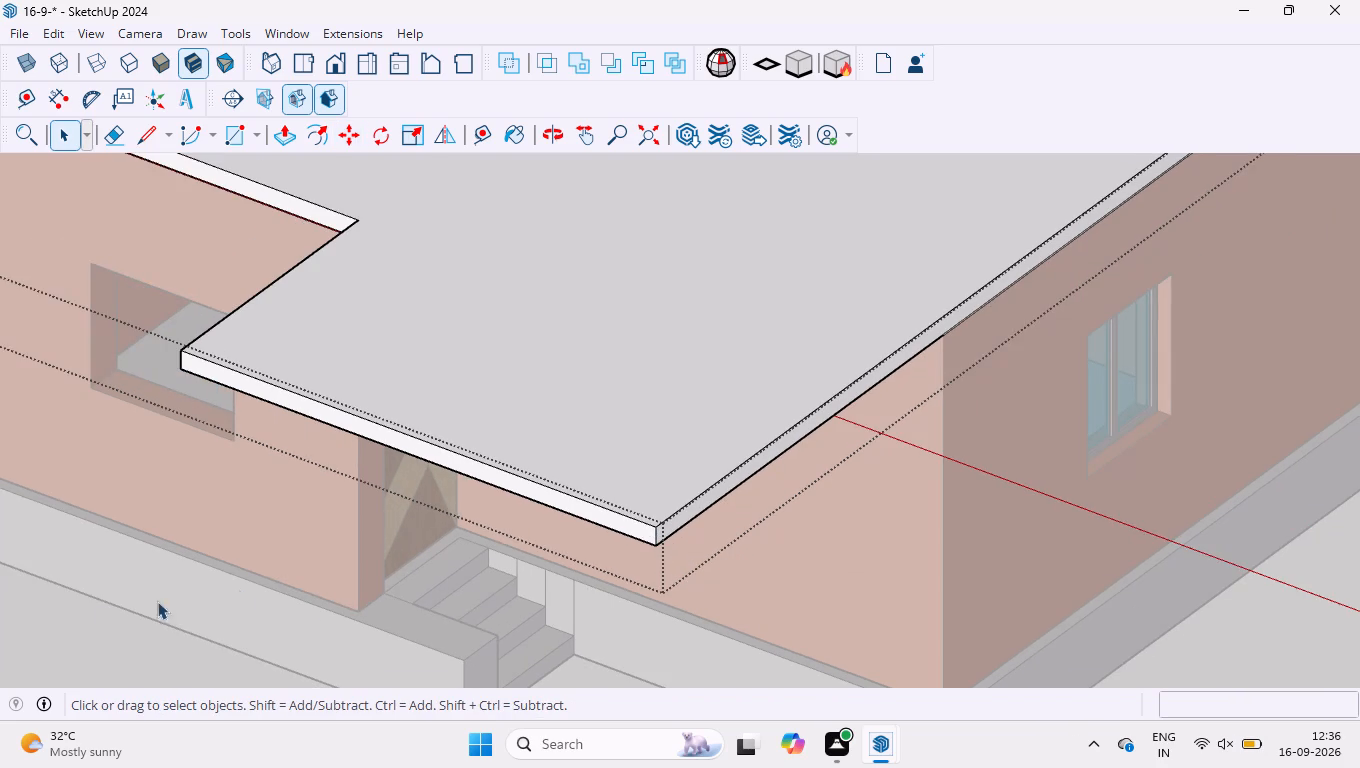
left_click(85, 650)
double_click(522, 408)
left_click(75, 660)
left_click(491, 364)
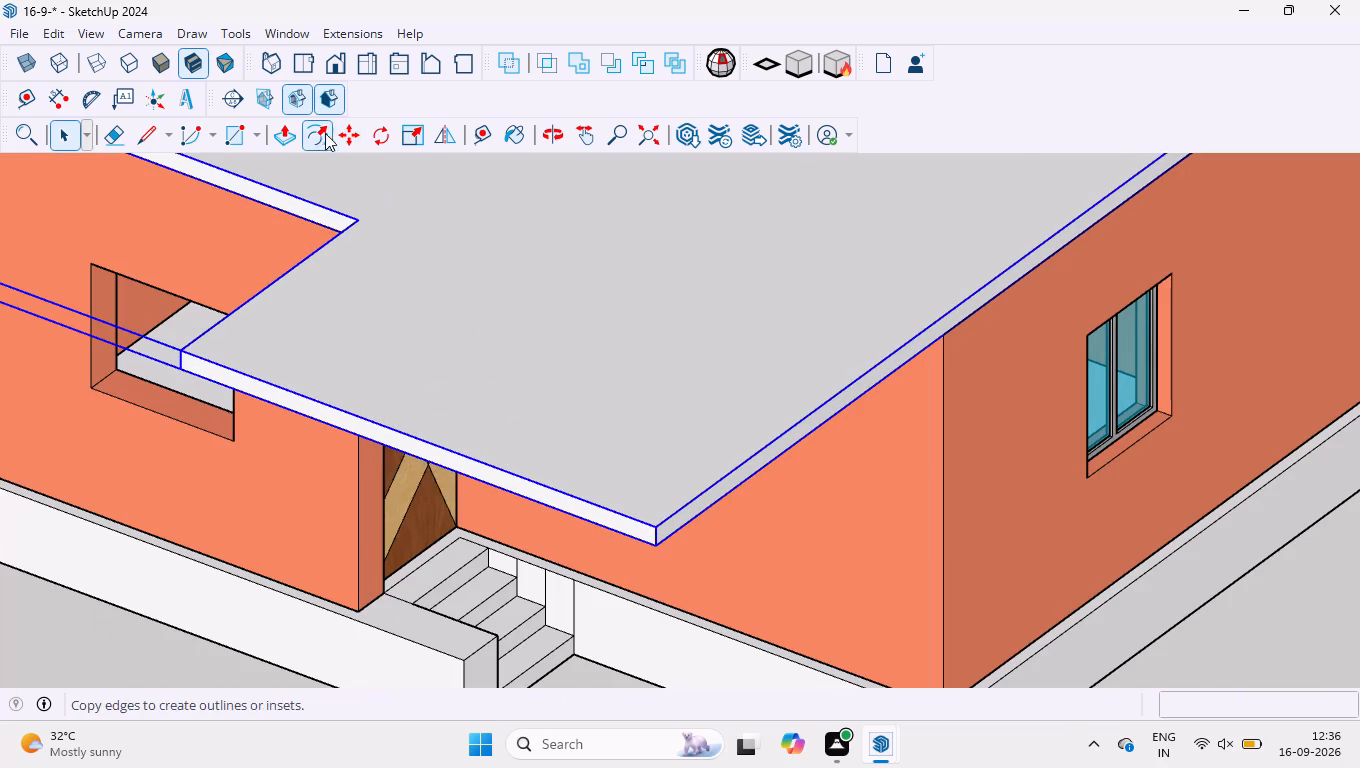
left_click(347, 139)
left_click(652, 548)
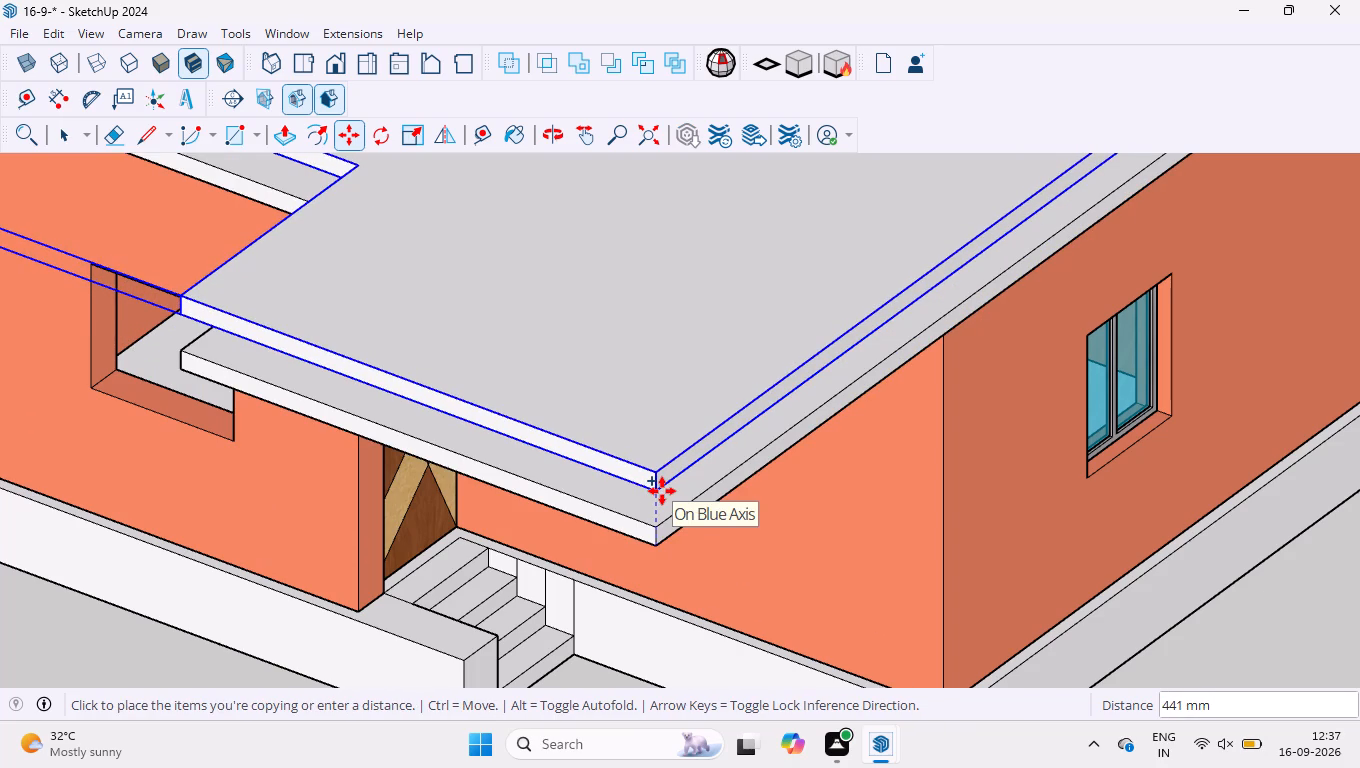
left_click(660, 530)
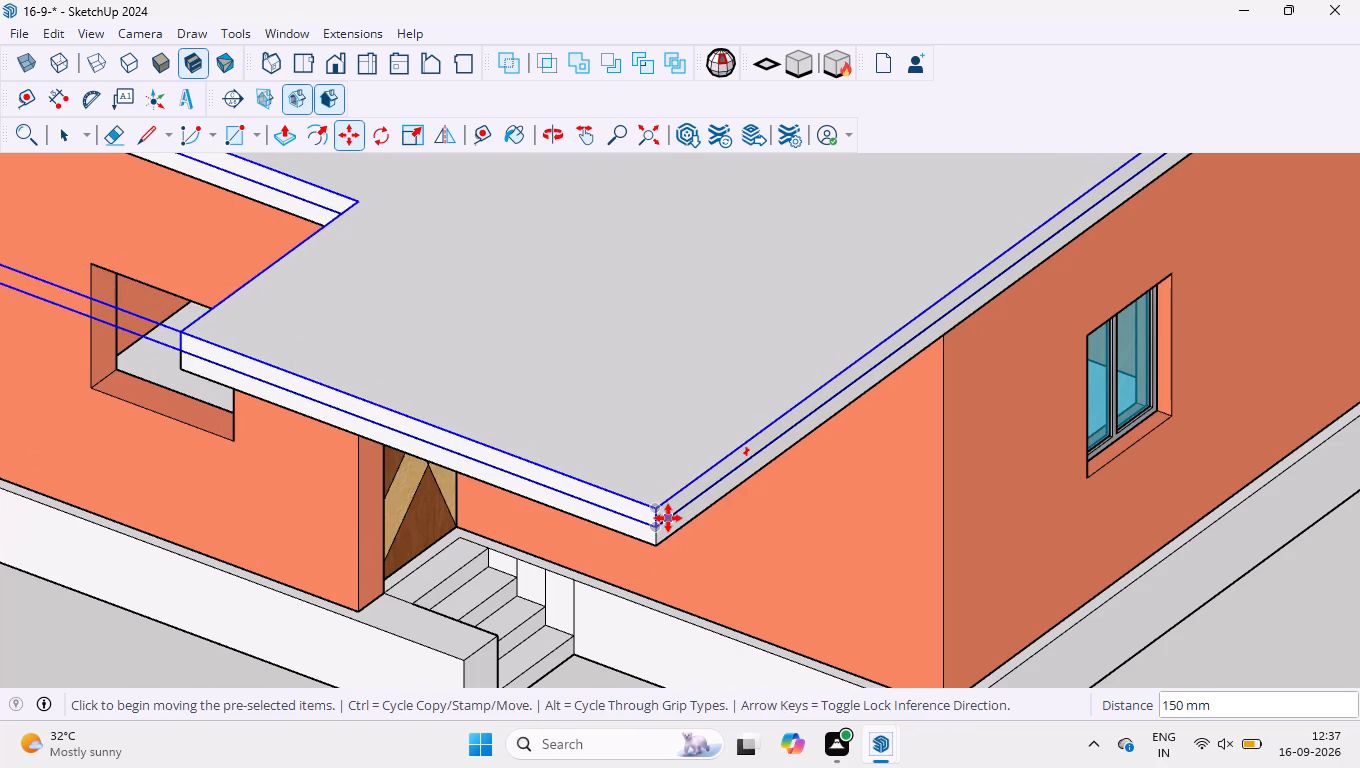
key("space")
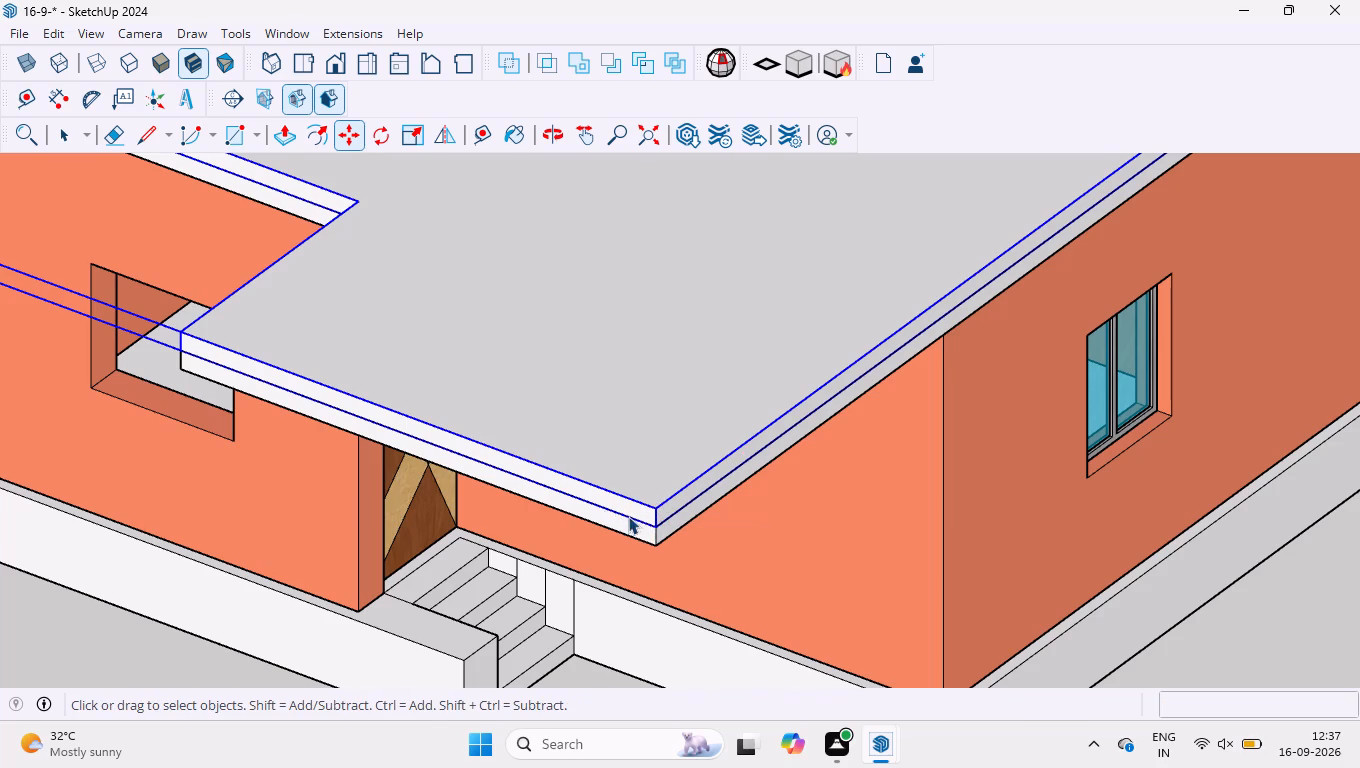
scroll(560, 494, "down", 9)
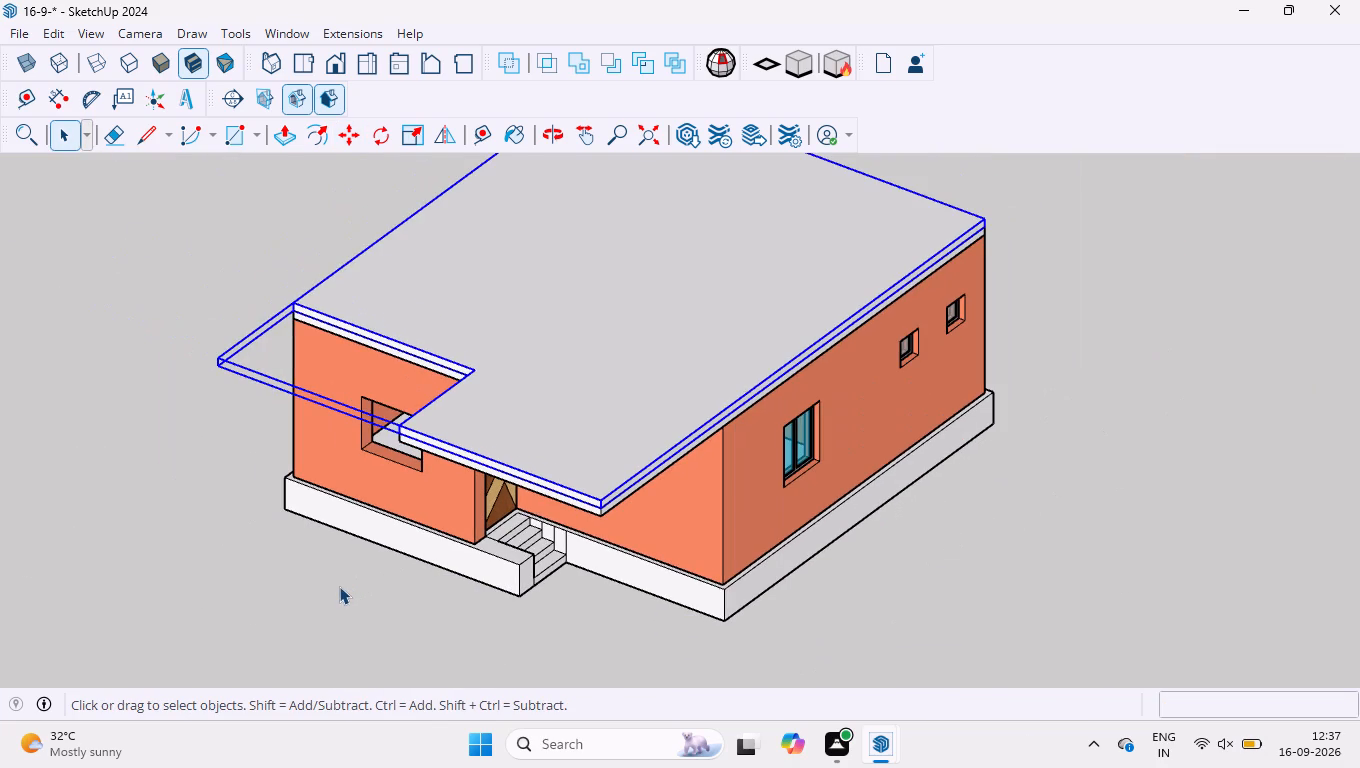
left_click(335, 607)
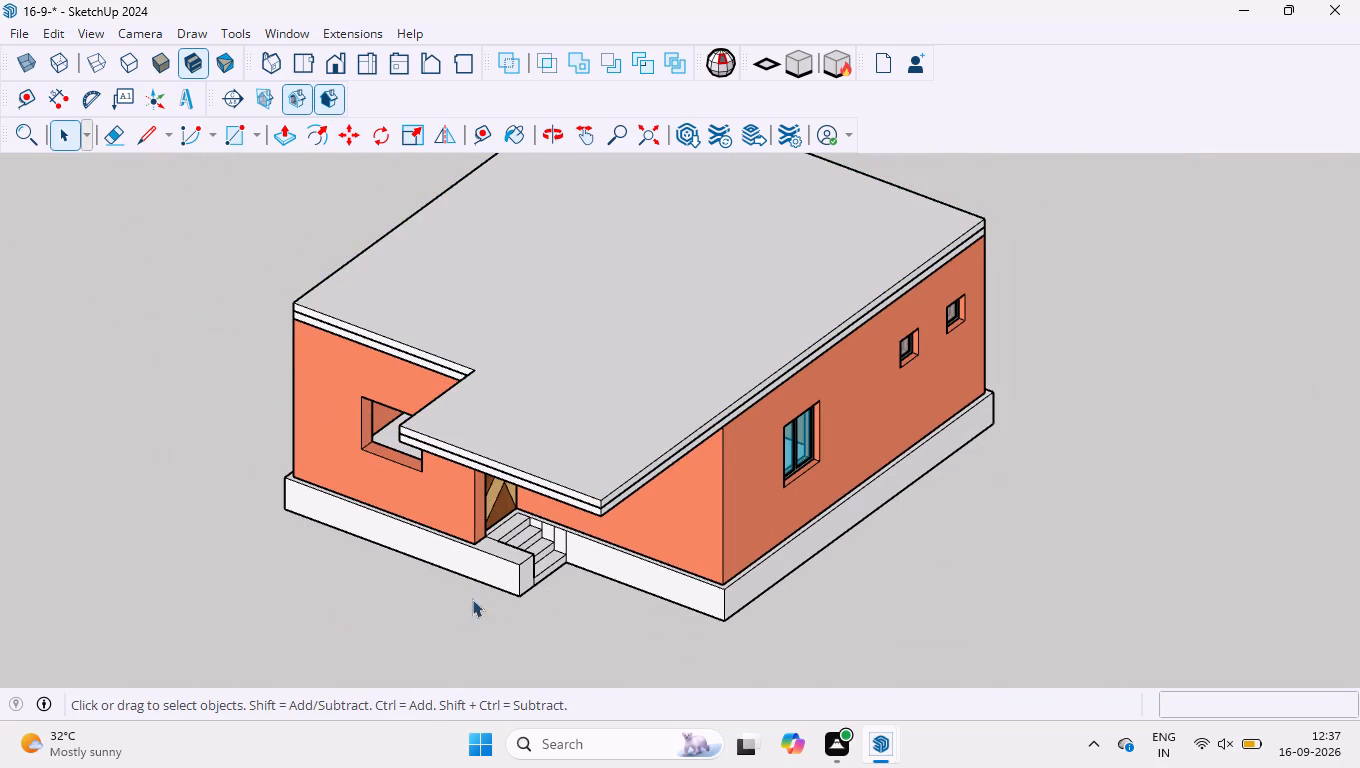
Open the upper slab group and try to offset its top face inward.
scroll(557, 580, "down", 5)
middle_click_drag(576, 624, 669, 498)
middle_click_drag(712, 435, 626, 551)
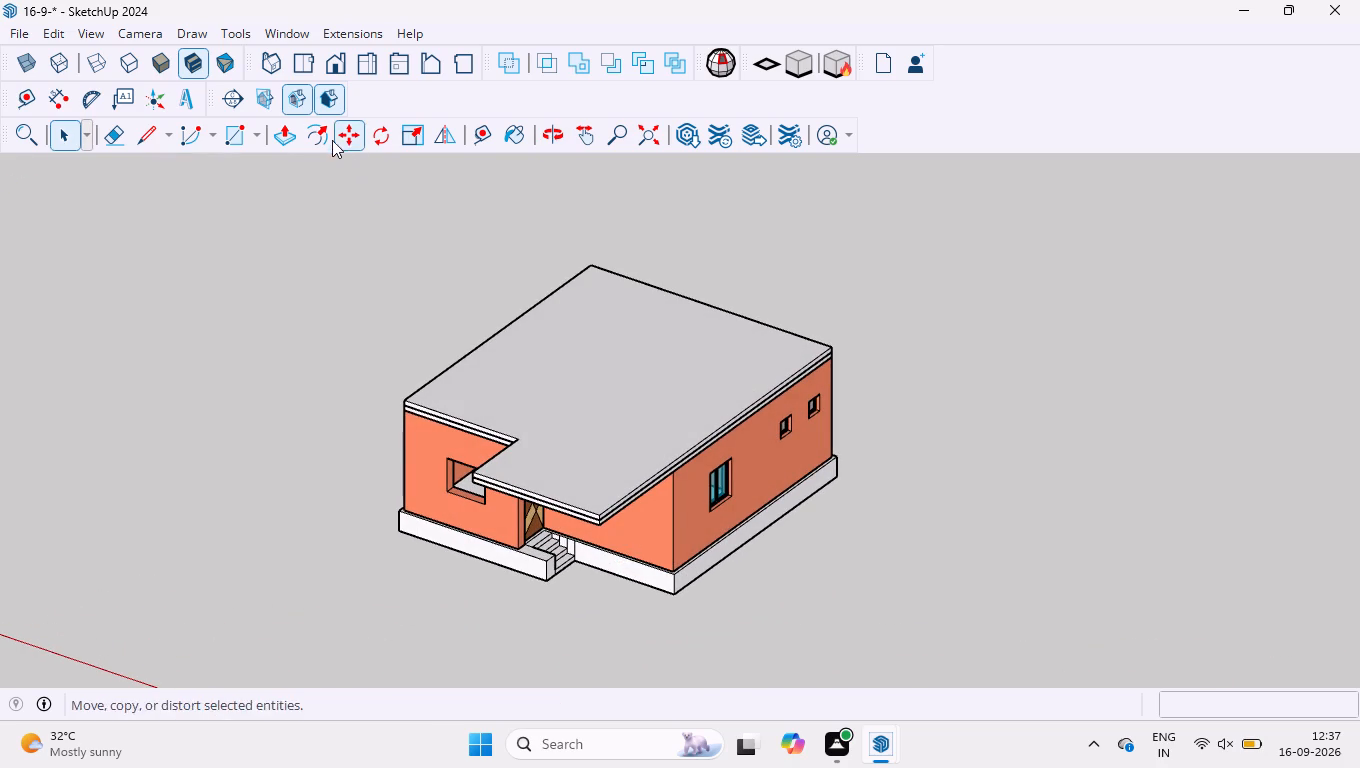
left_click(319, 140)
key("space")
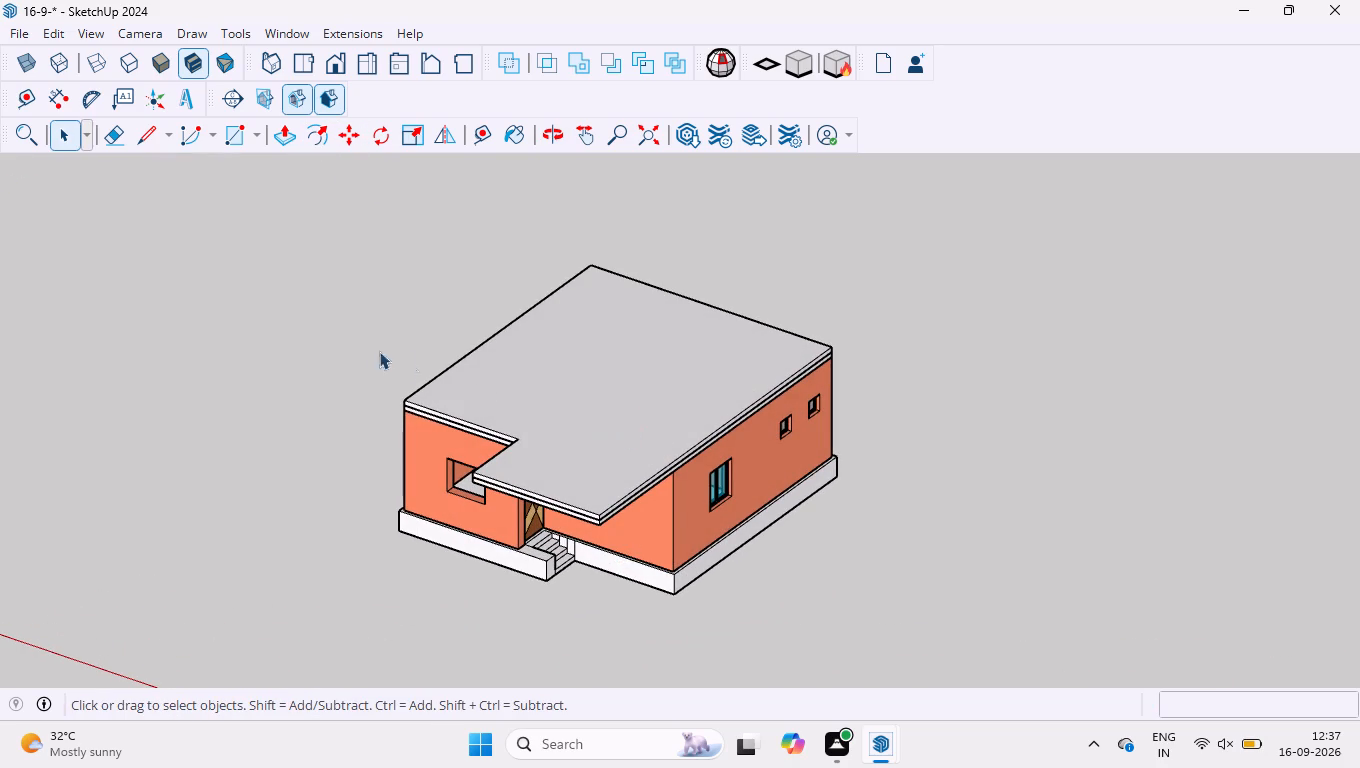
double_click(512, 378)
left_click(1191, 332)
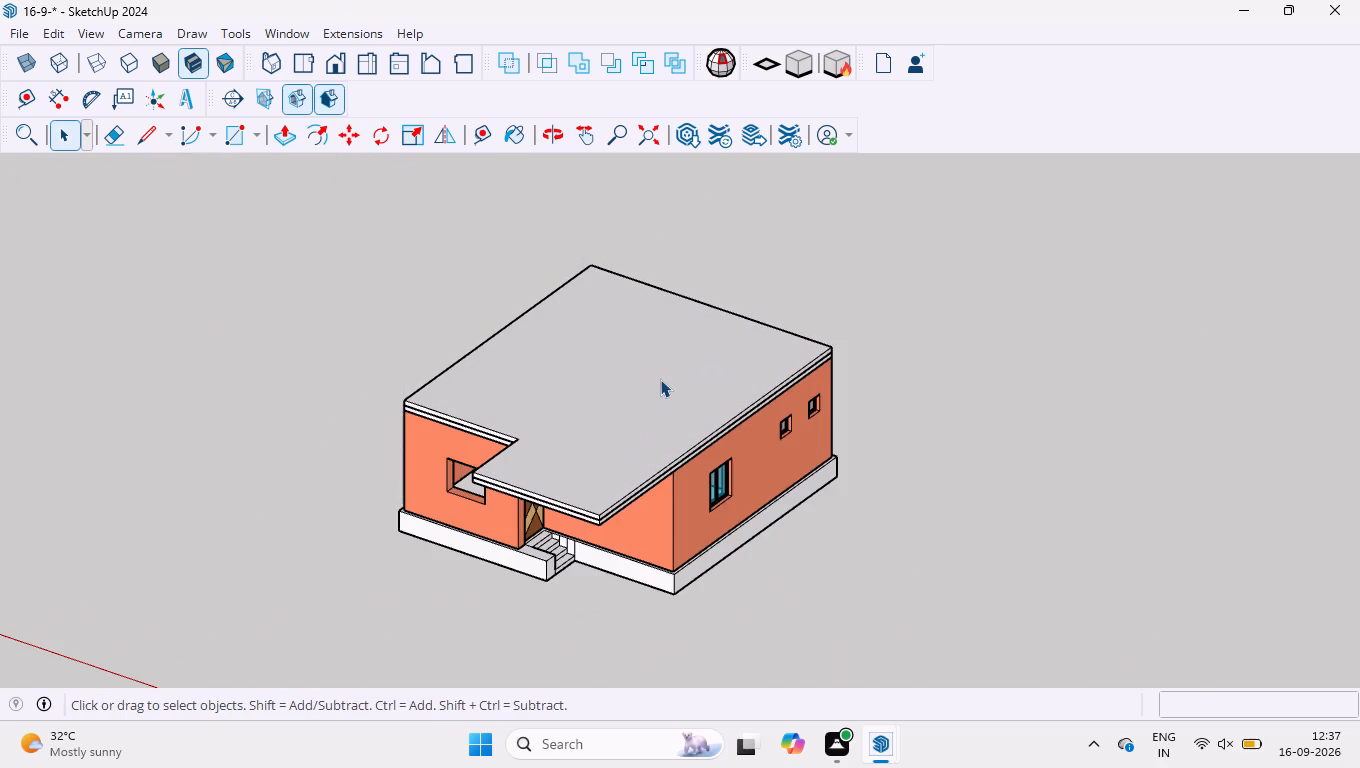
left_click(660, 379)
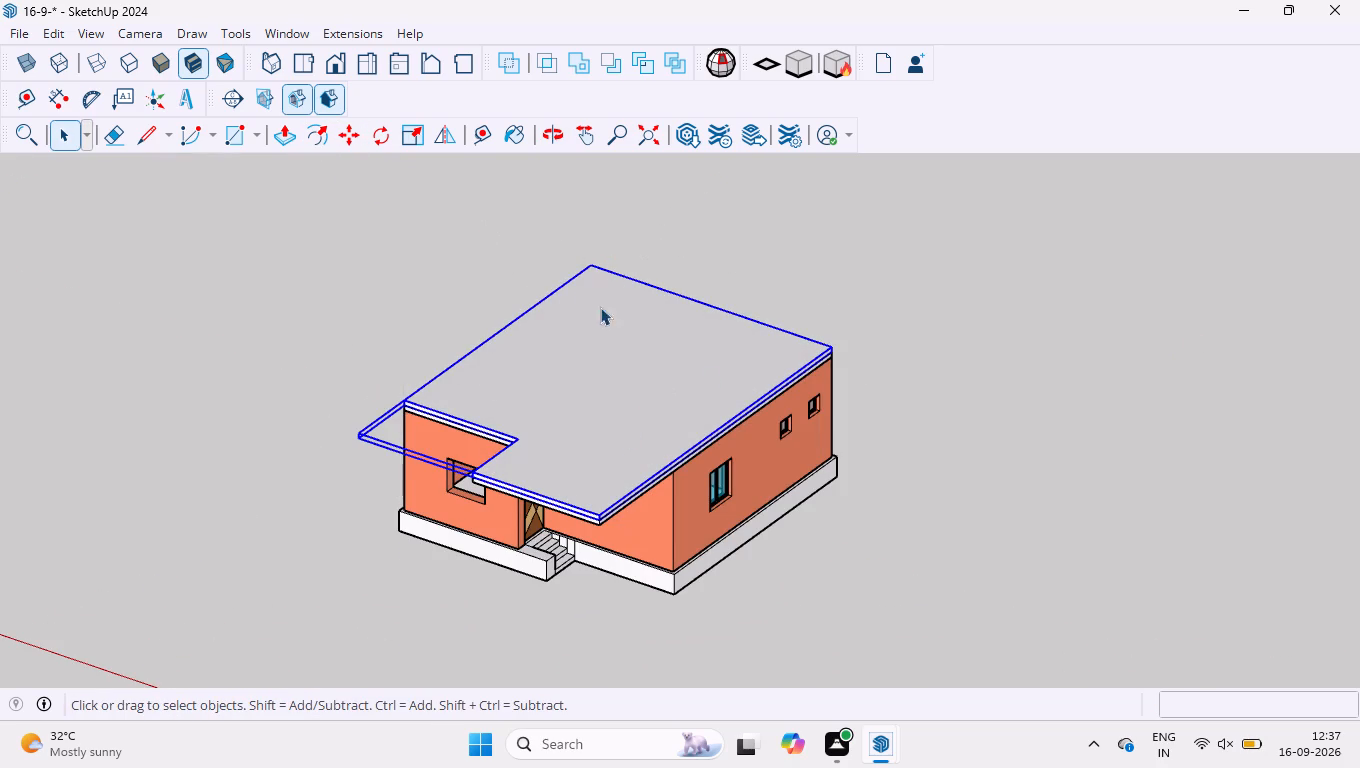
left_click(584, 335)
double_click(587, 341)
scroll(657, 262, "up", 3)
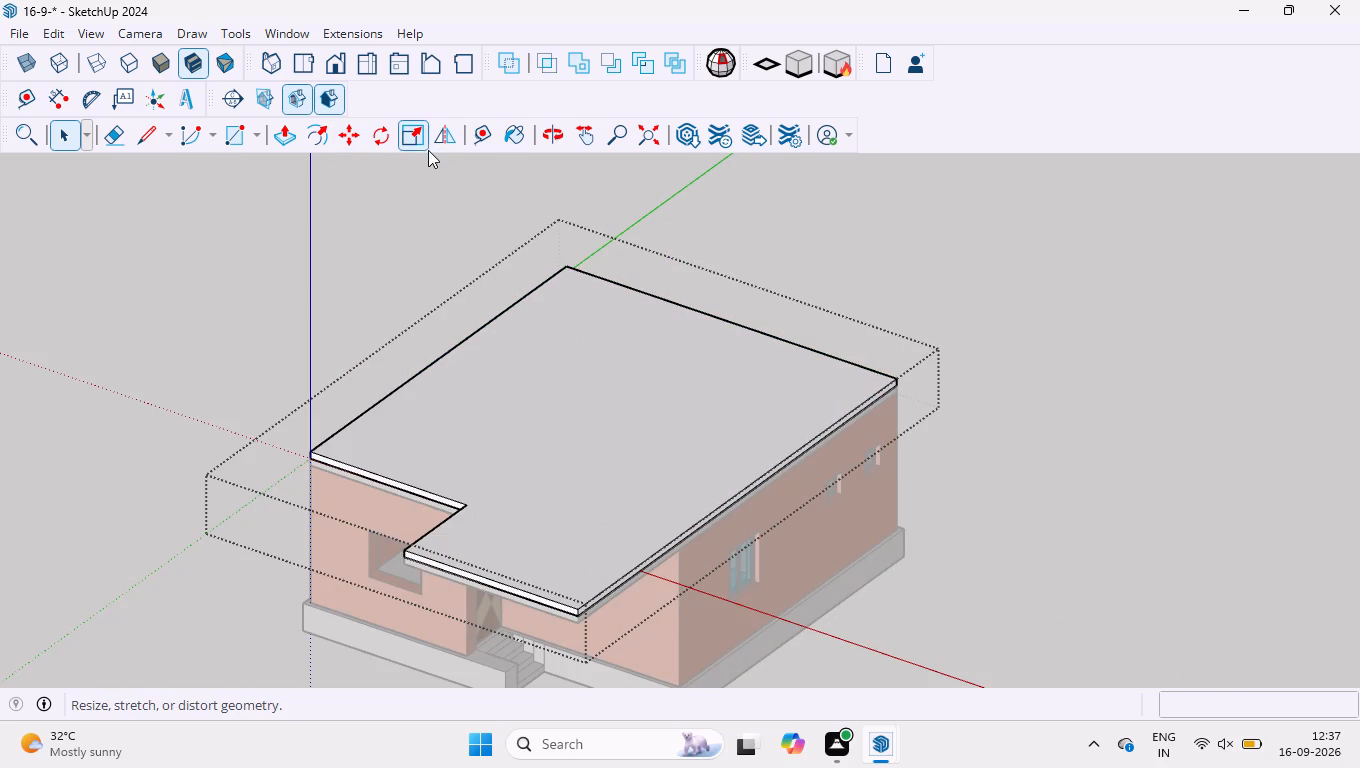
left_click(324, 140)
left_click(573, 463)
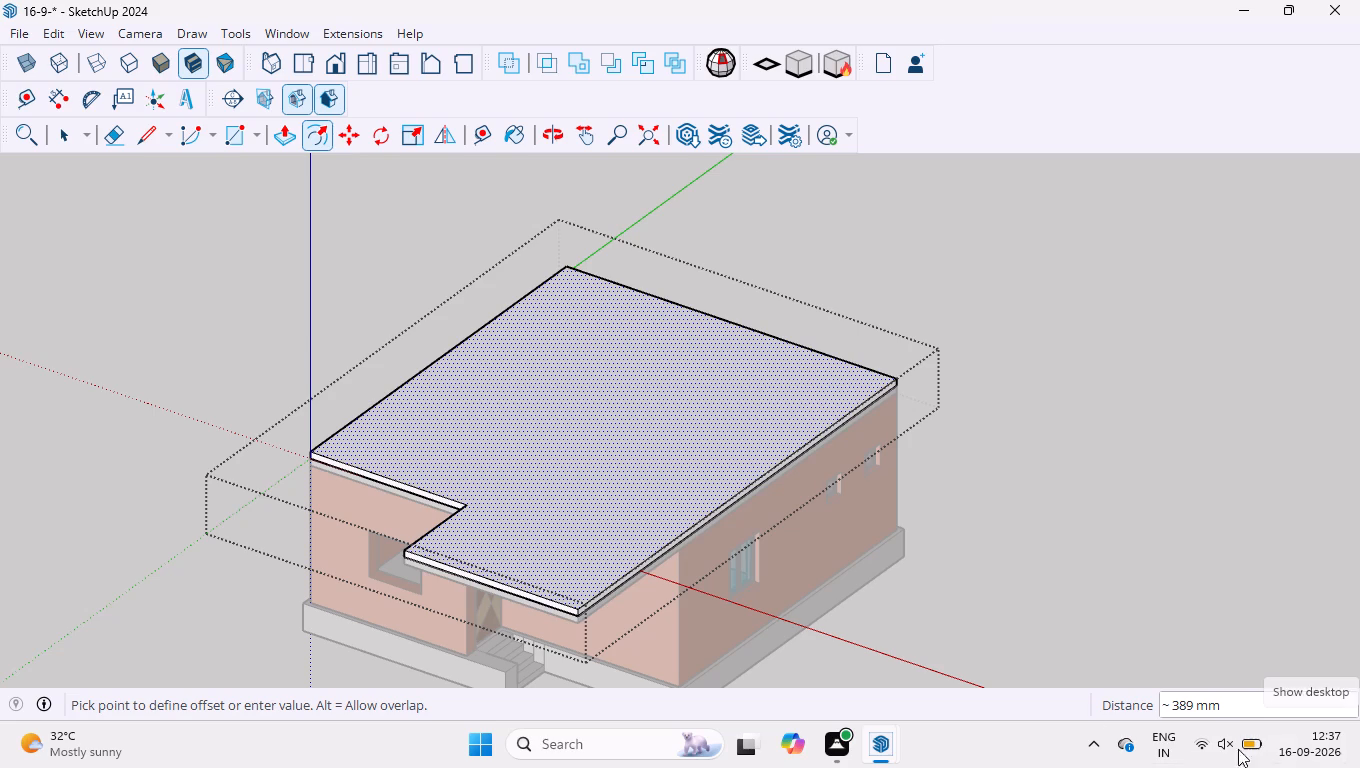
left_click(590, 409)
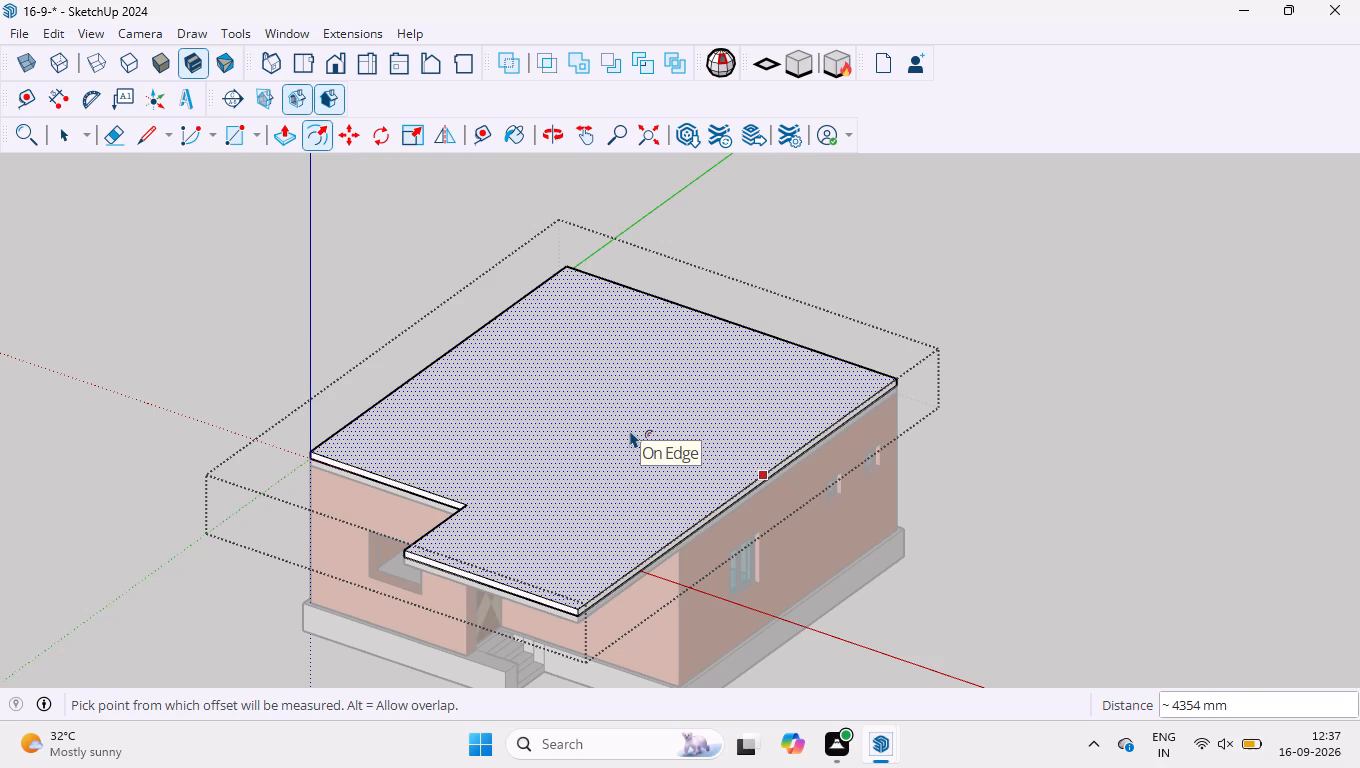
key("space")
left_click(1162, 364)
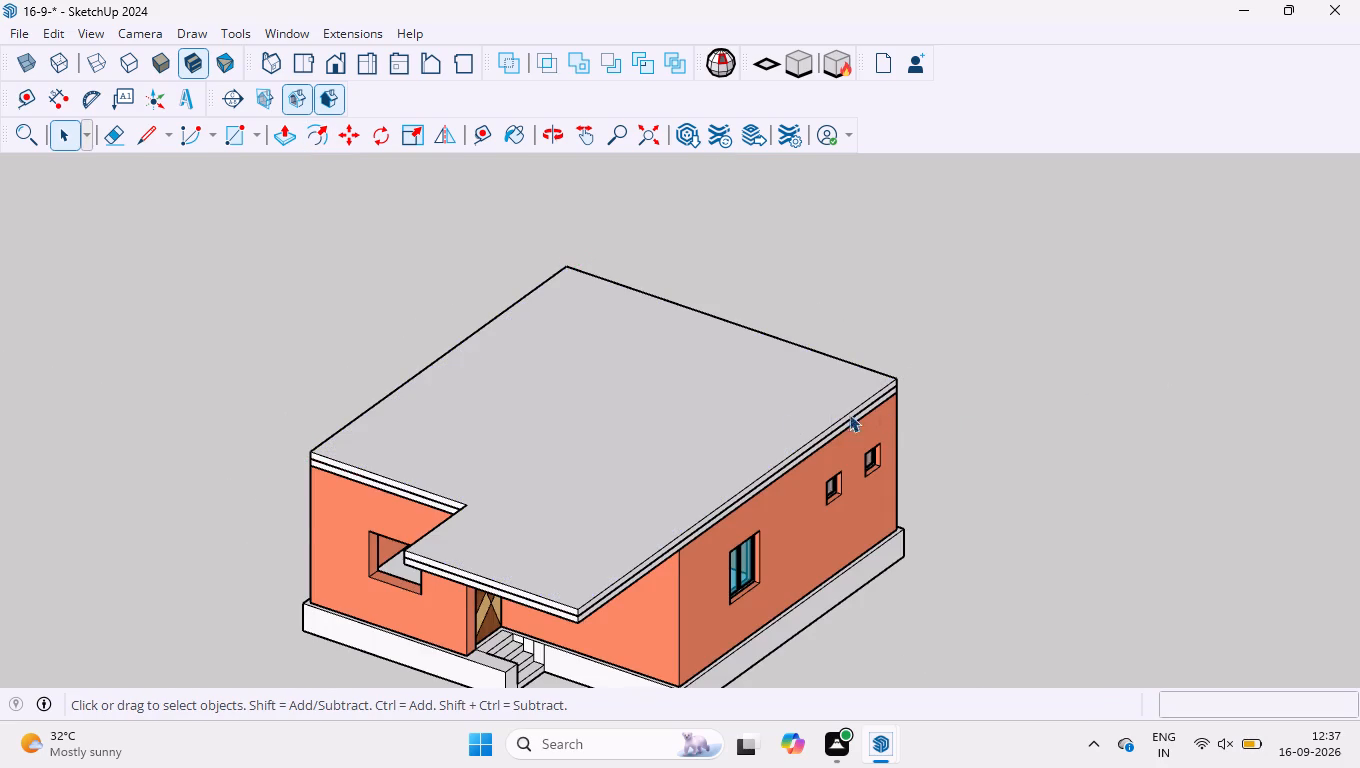
Reopen the upper slab group and offset the outline of its top face 300 mm inward.
double_click(789, 418)
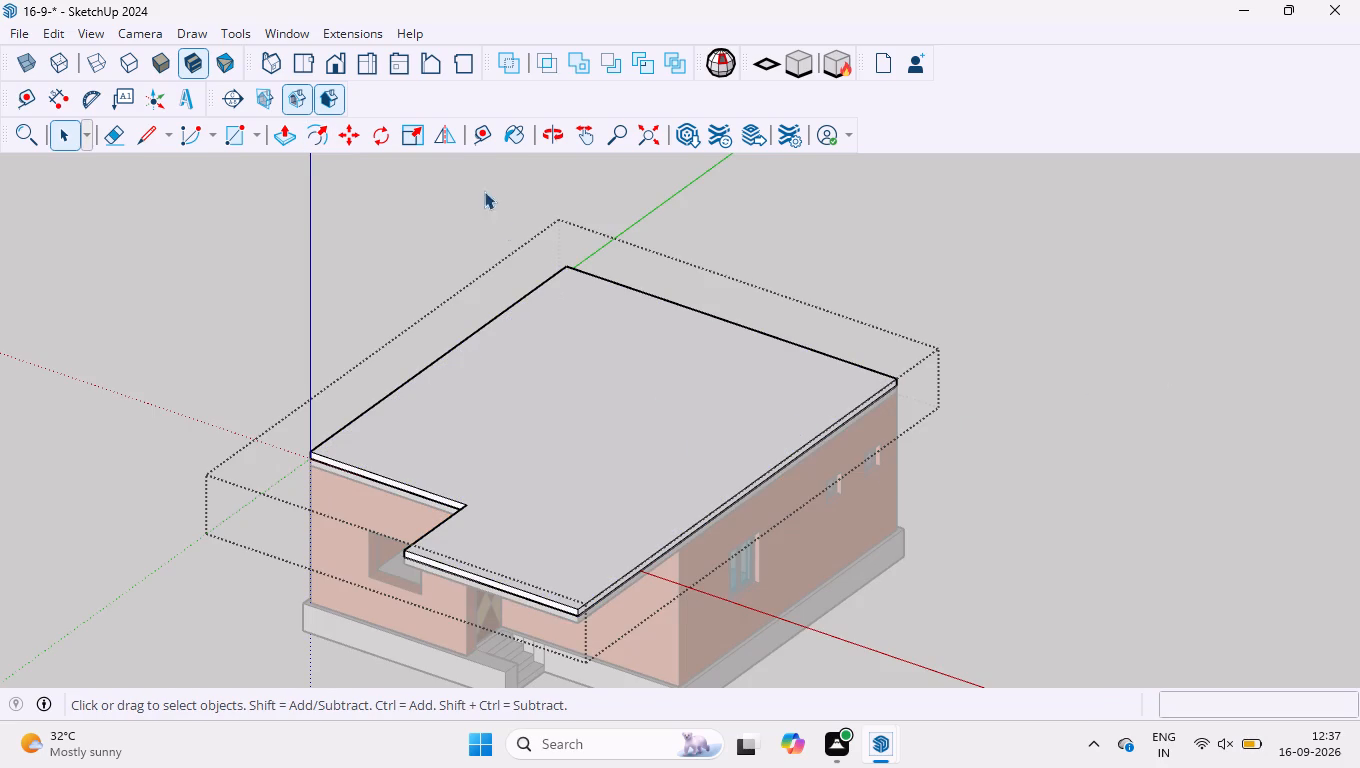
left_click(316, 140)
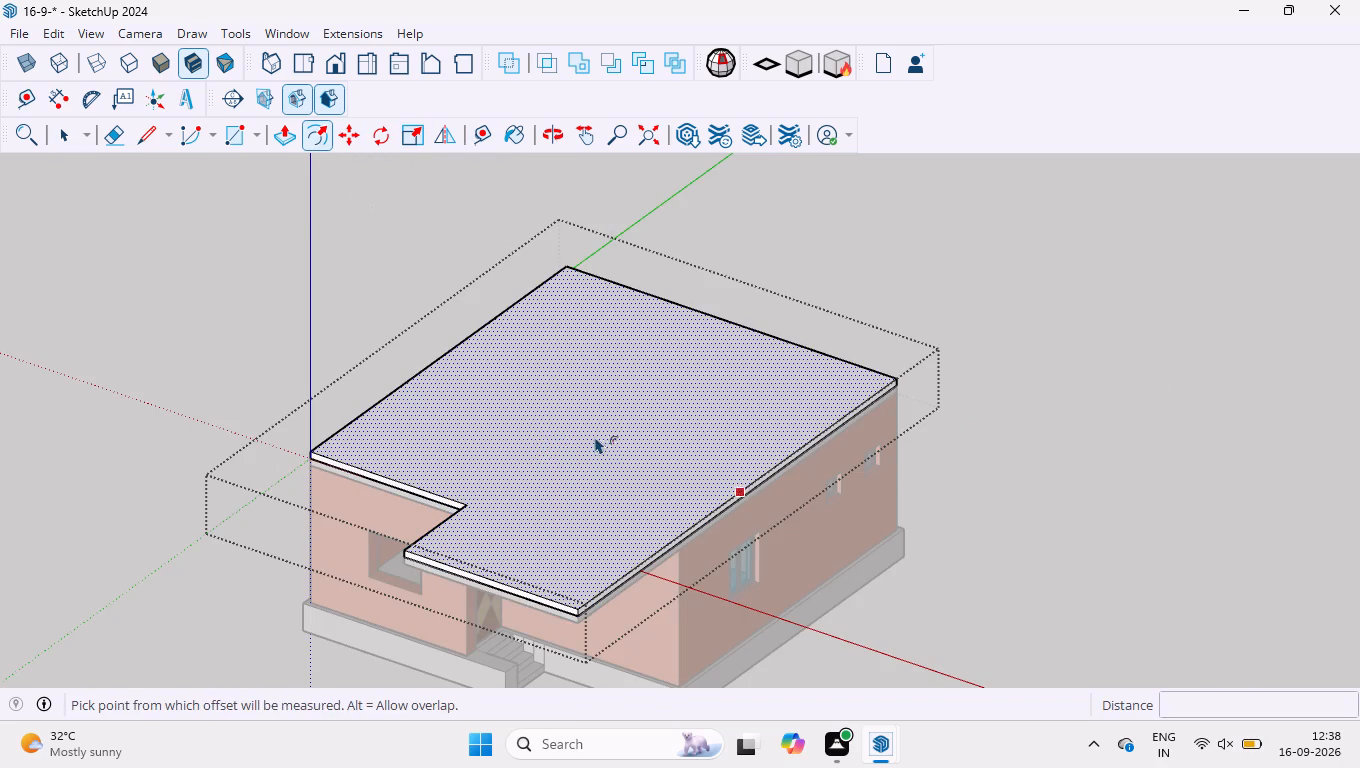
left_click(594, 415)
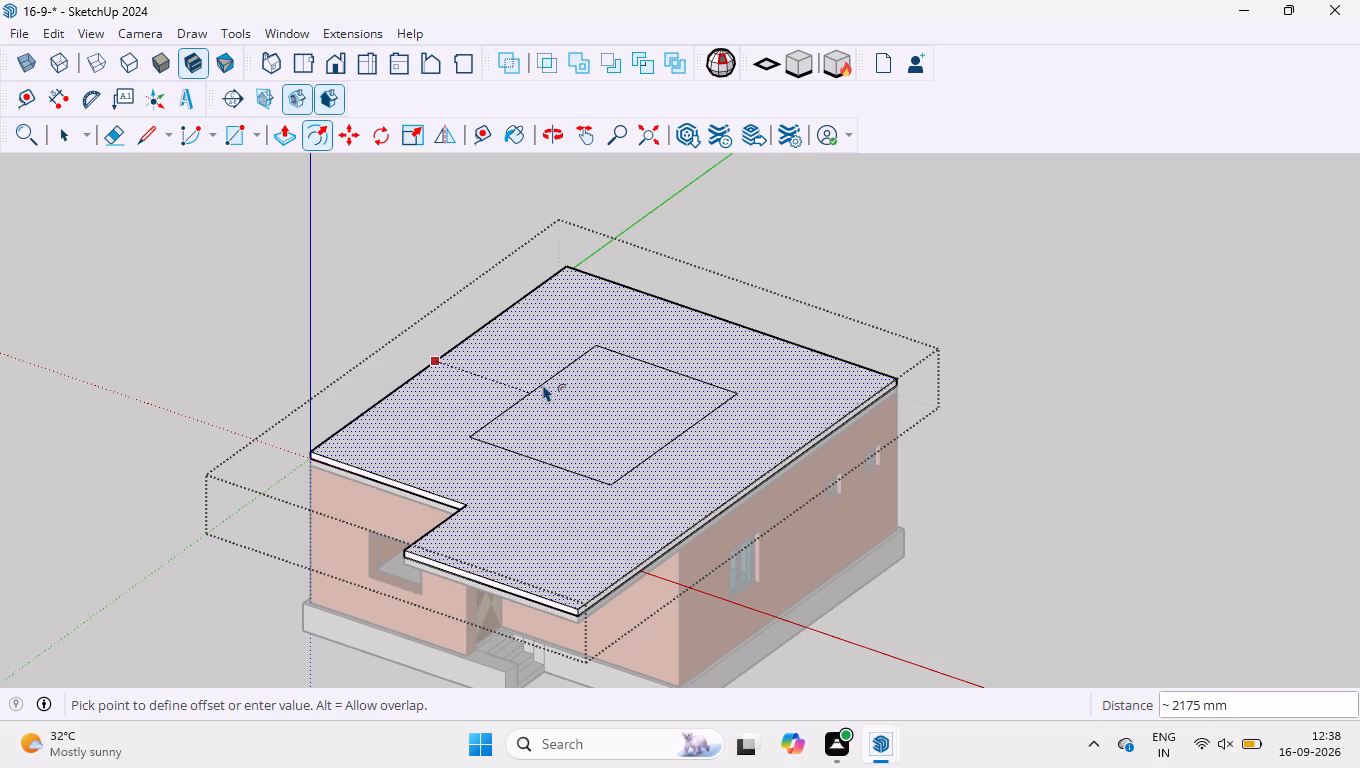
type("300")
key("Return")
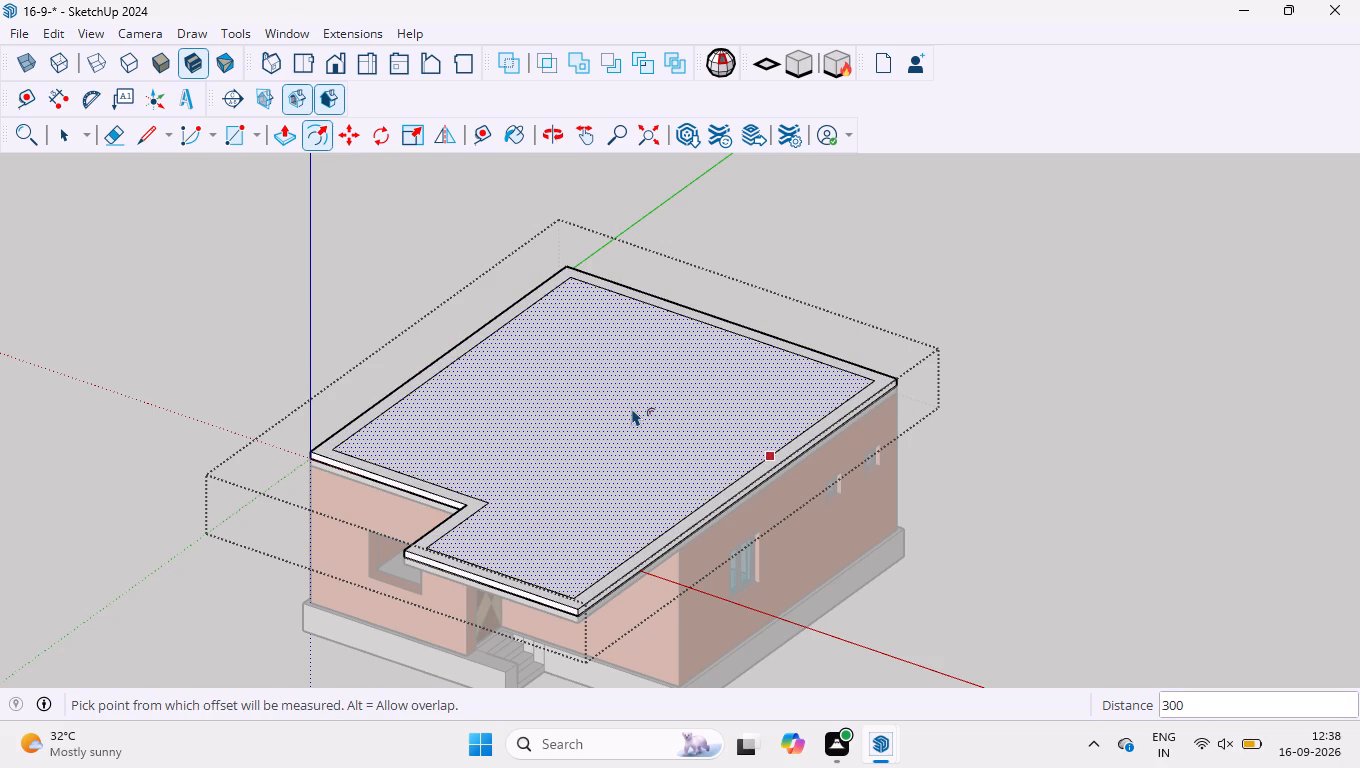
key("space")
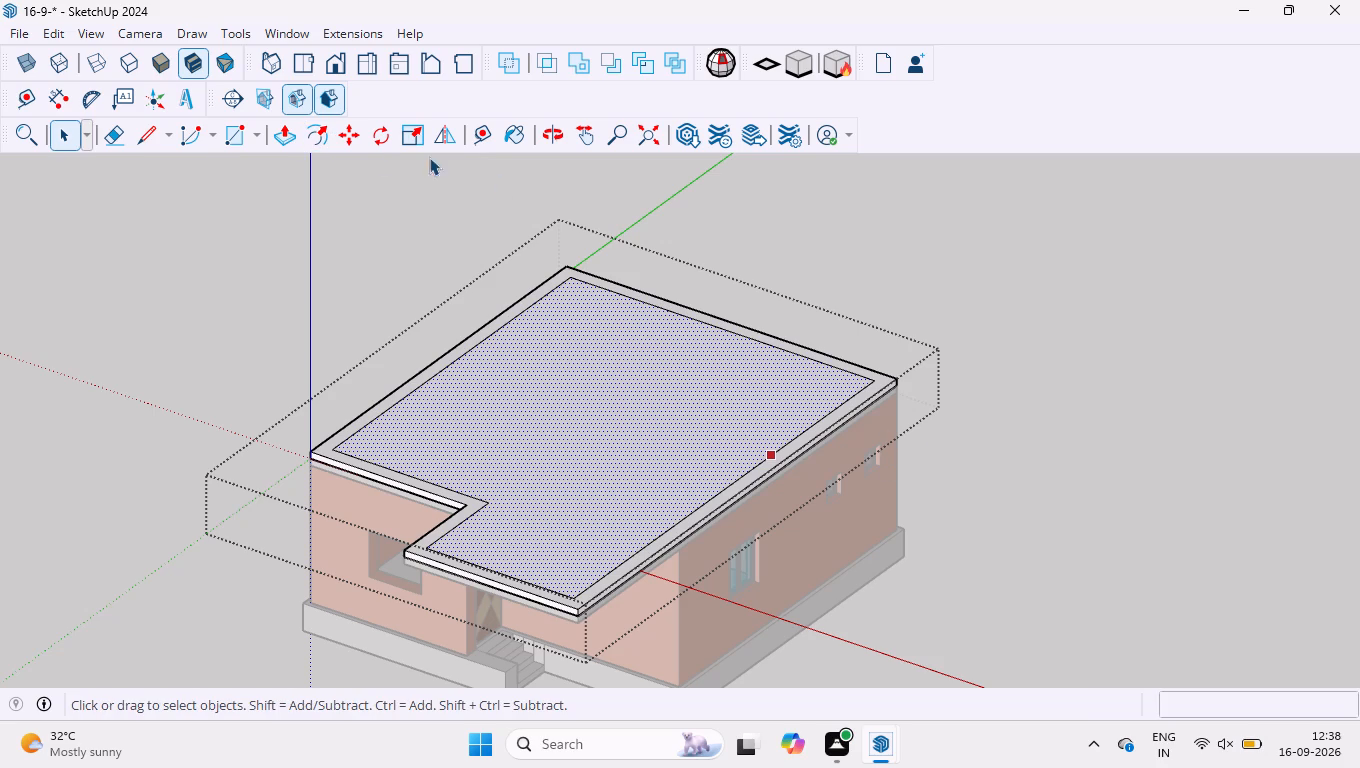
Push/pull the inner top face of the upper slab 150 mm downward, leaving only the border strip raised.
left_click(276, 135)
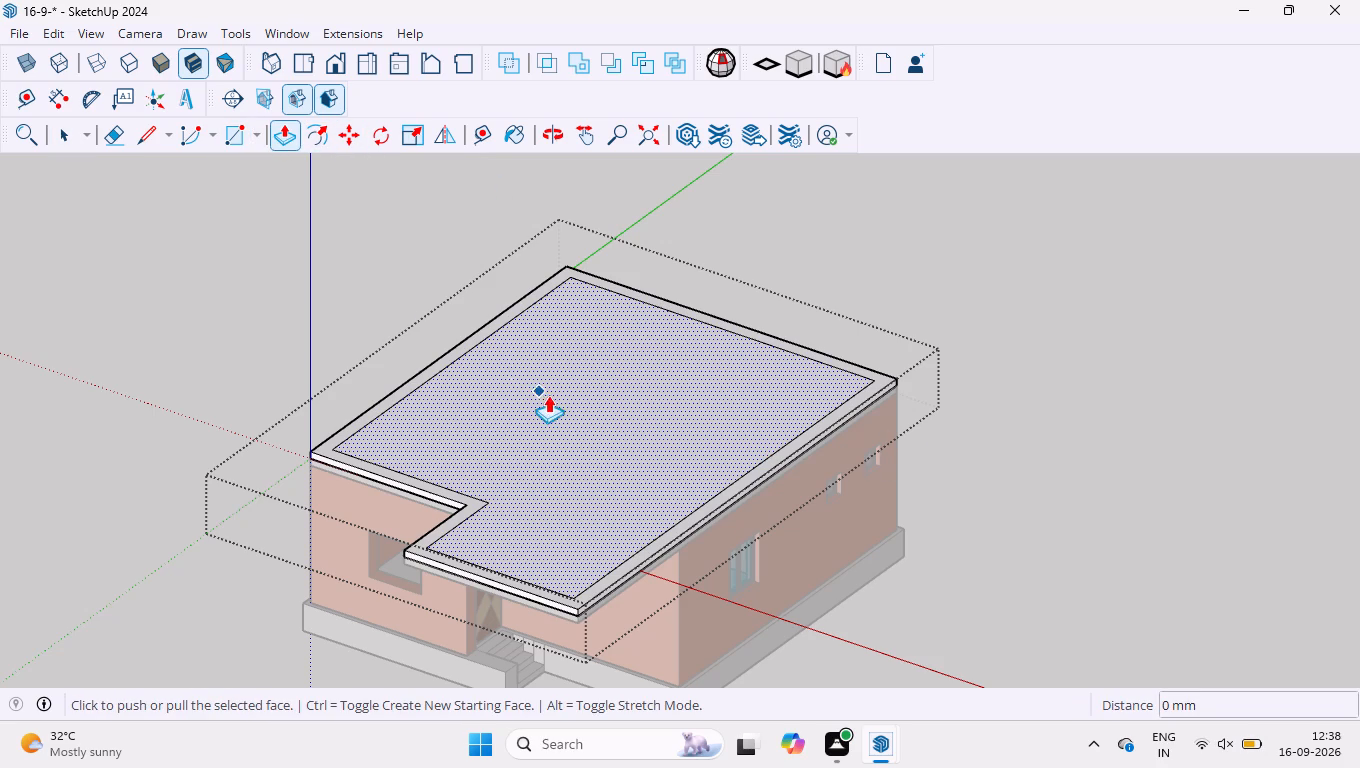
left_click(566, 415)
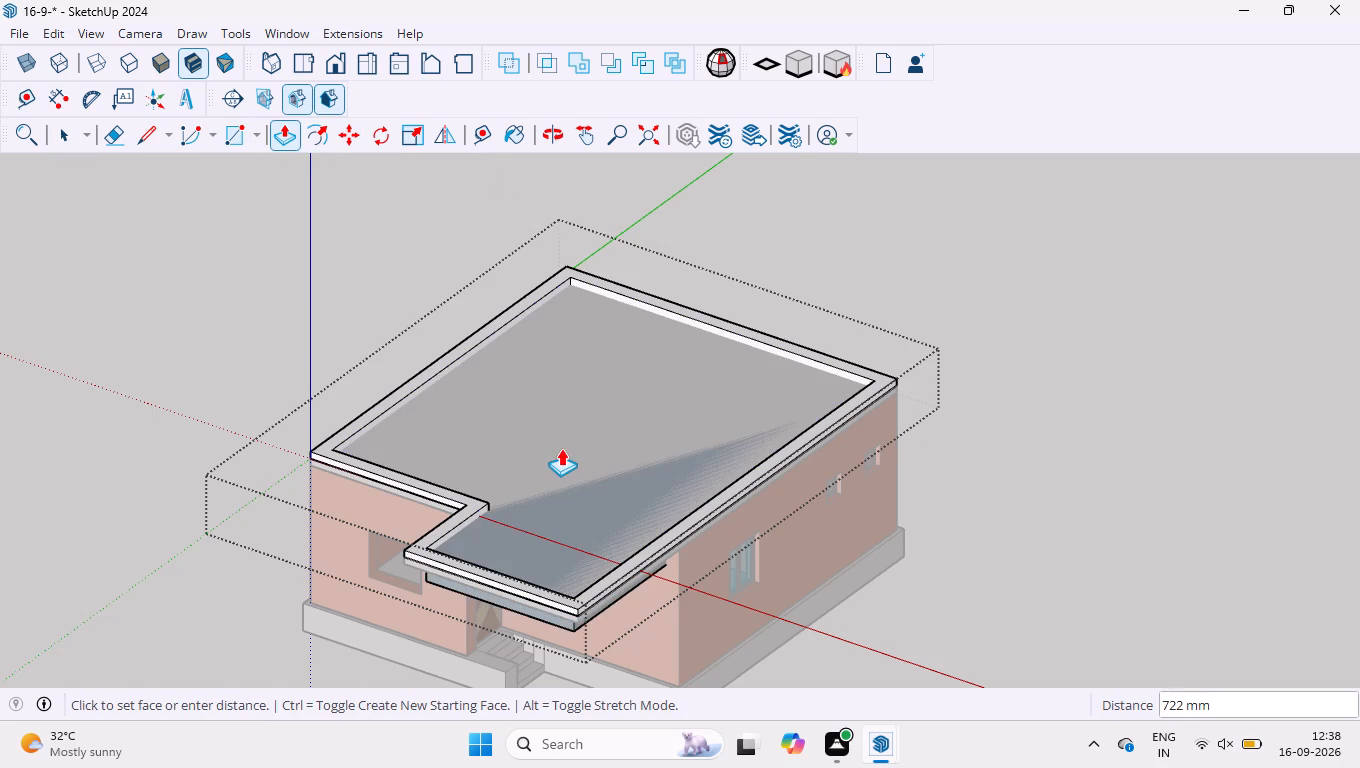
type("150")
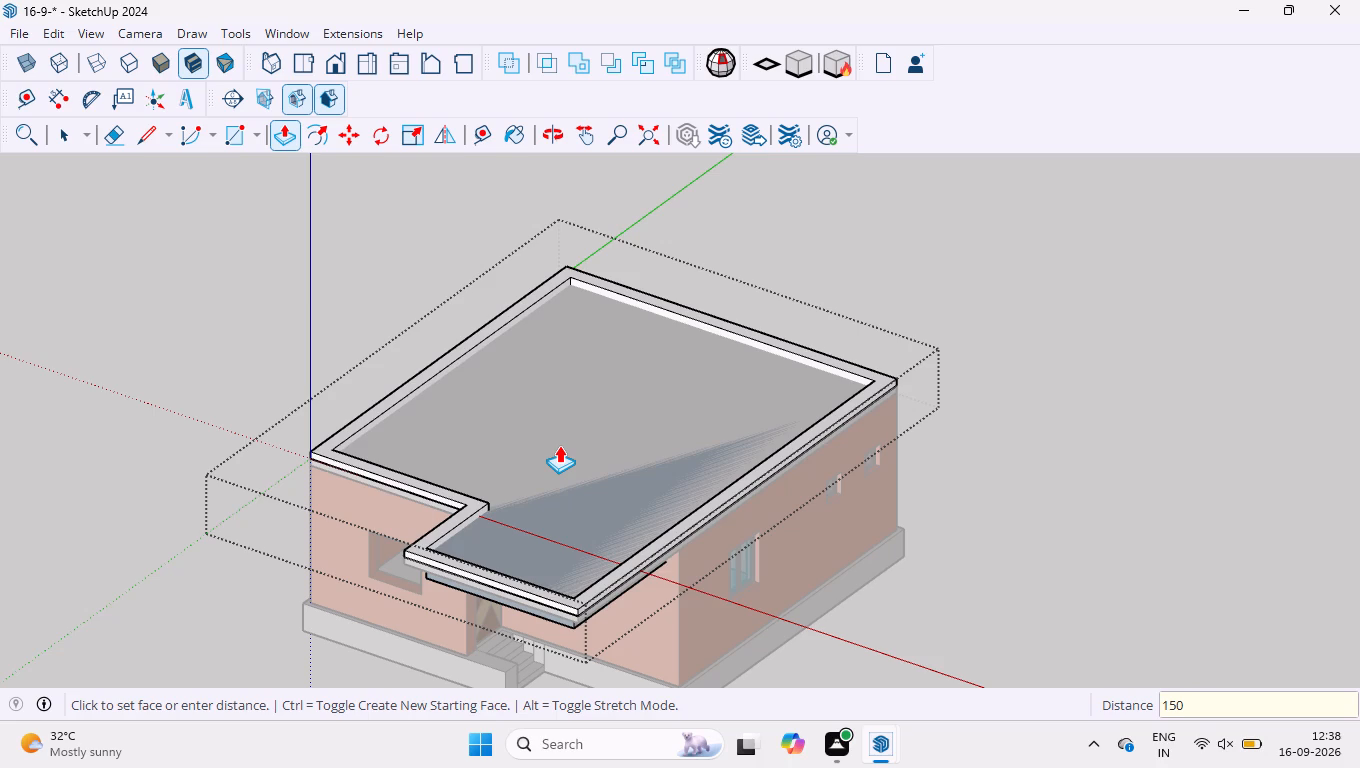
key("Return")
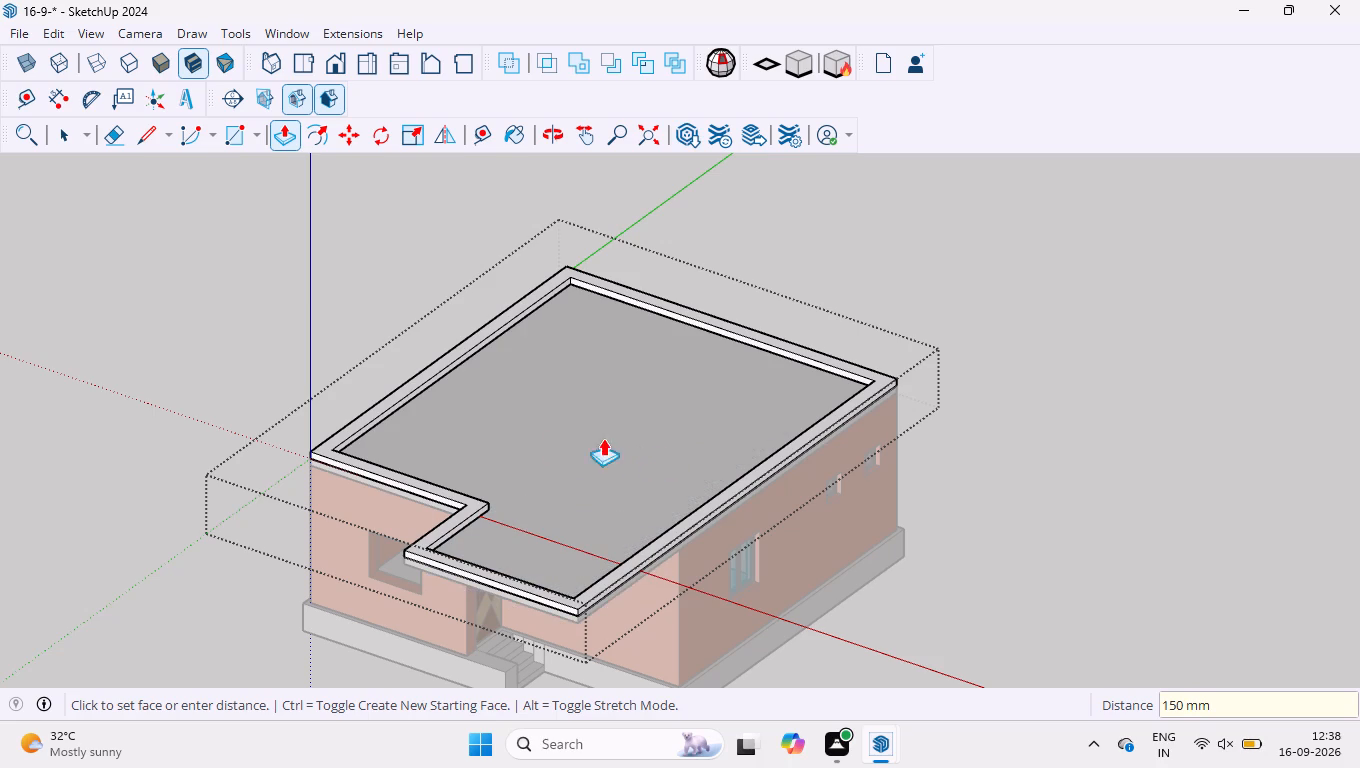
Push/pull the 300 mm border strip upward 600 mm to form the roof parapet, and exit the group.
scroll(395, 390, "up", 2)
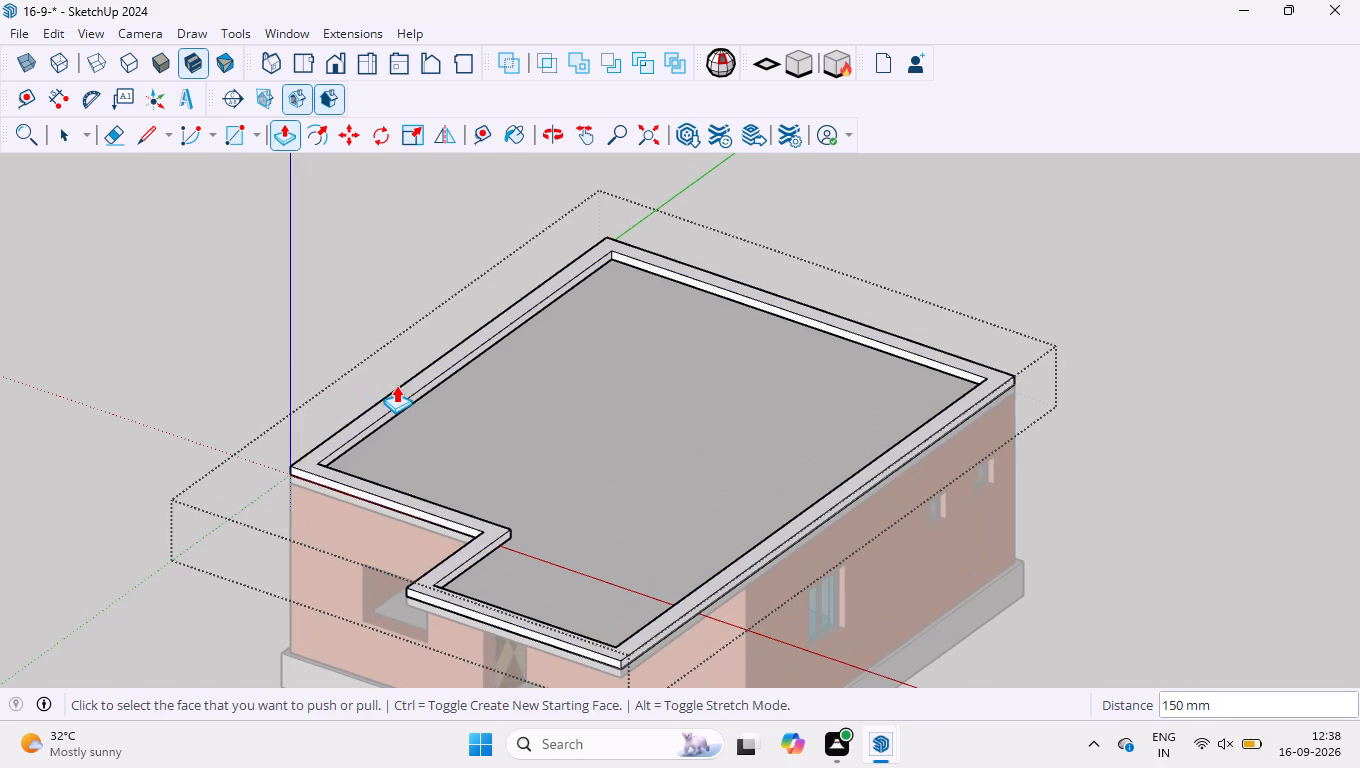
left_click(396, 385)
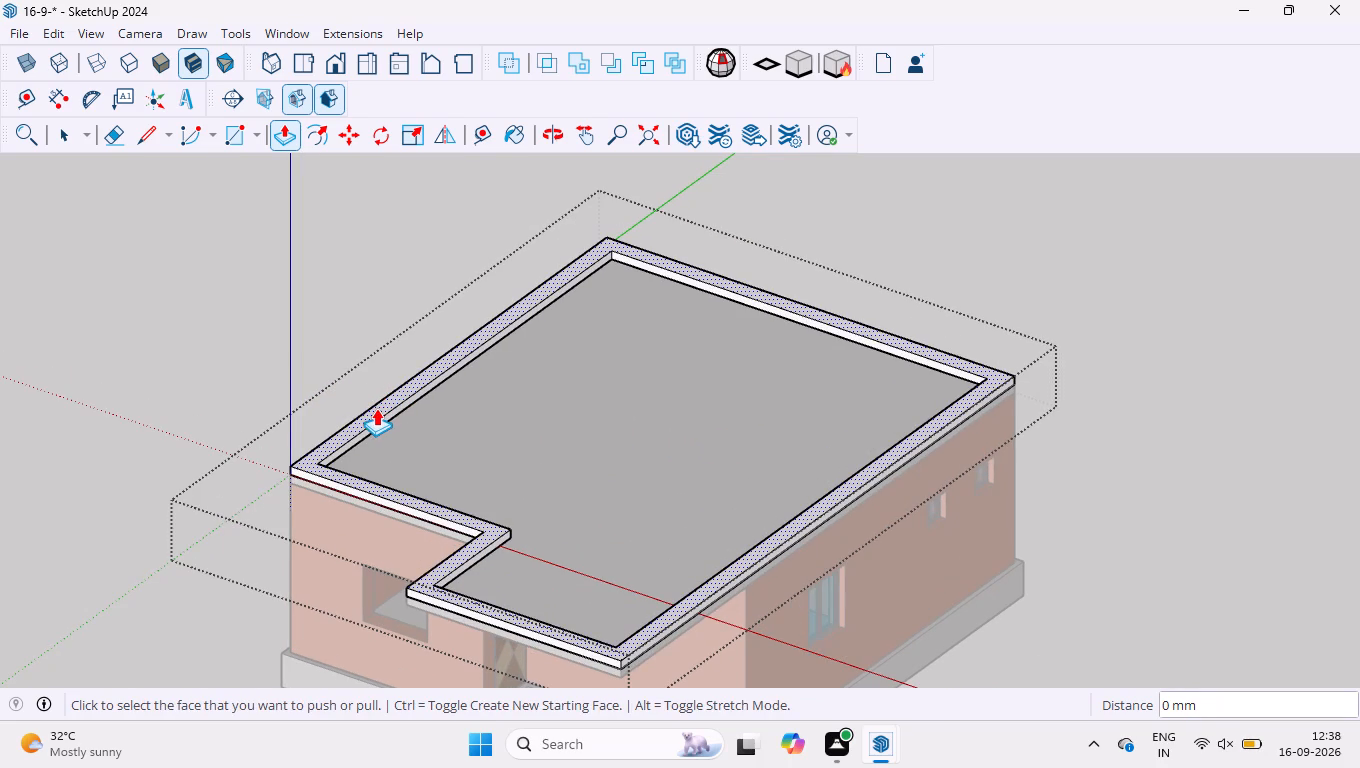
left_click(376, 408)
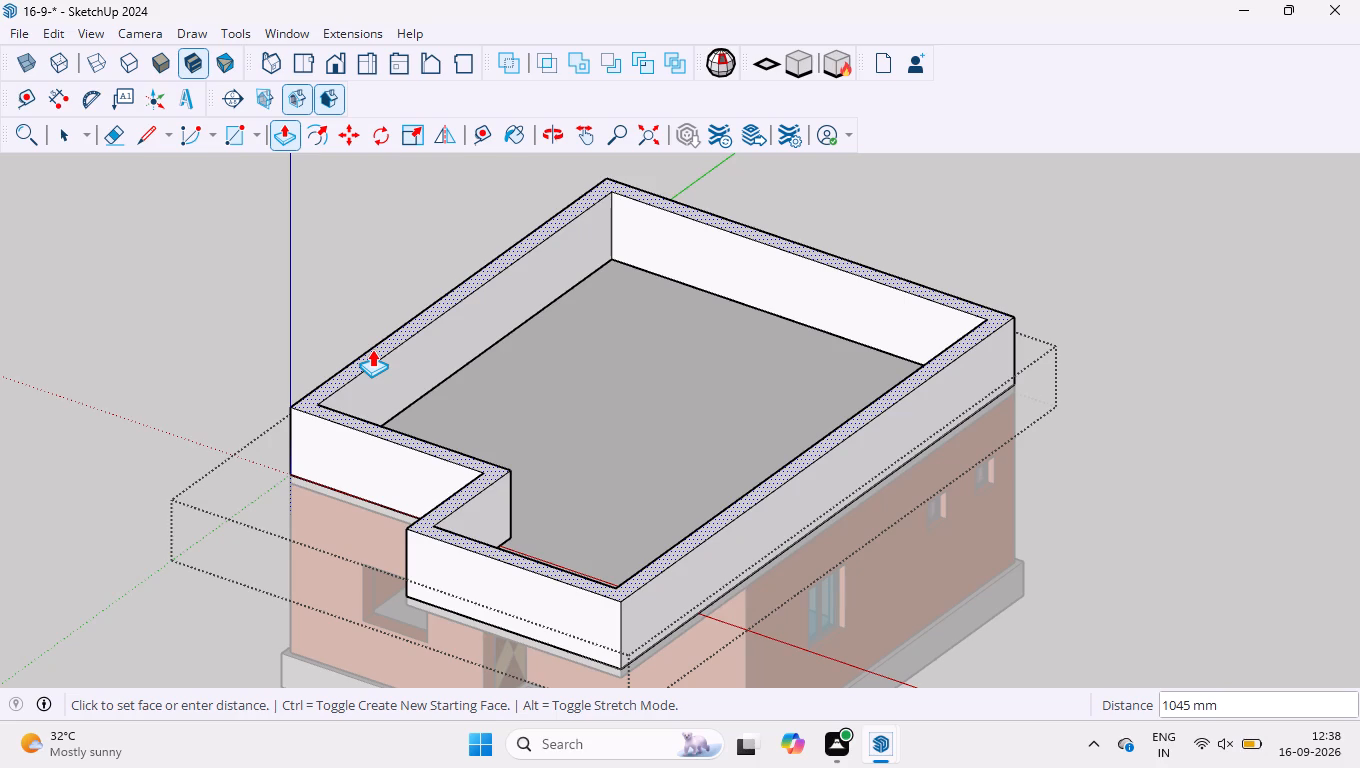
type("600")
key("Return")
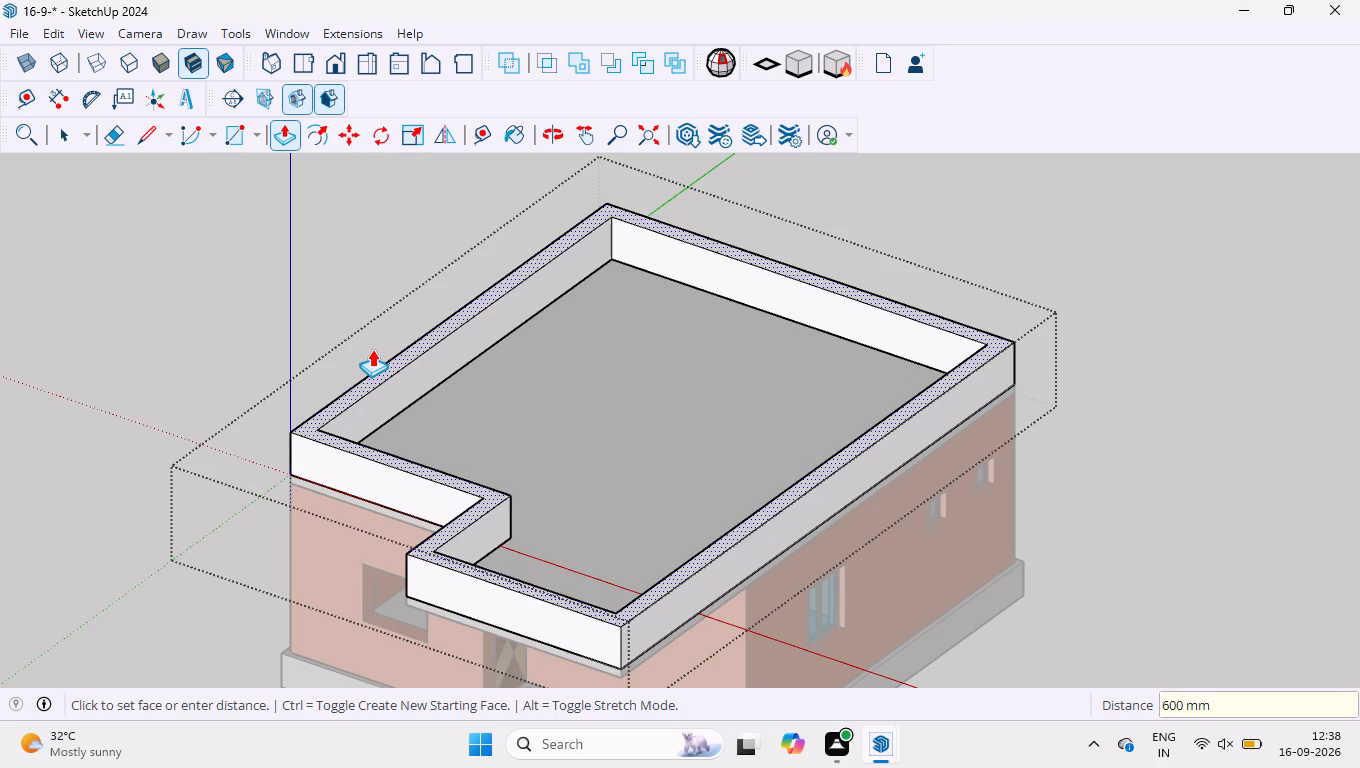
key("space")
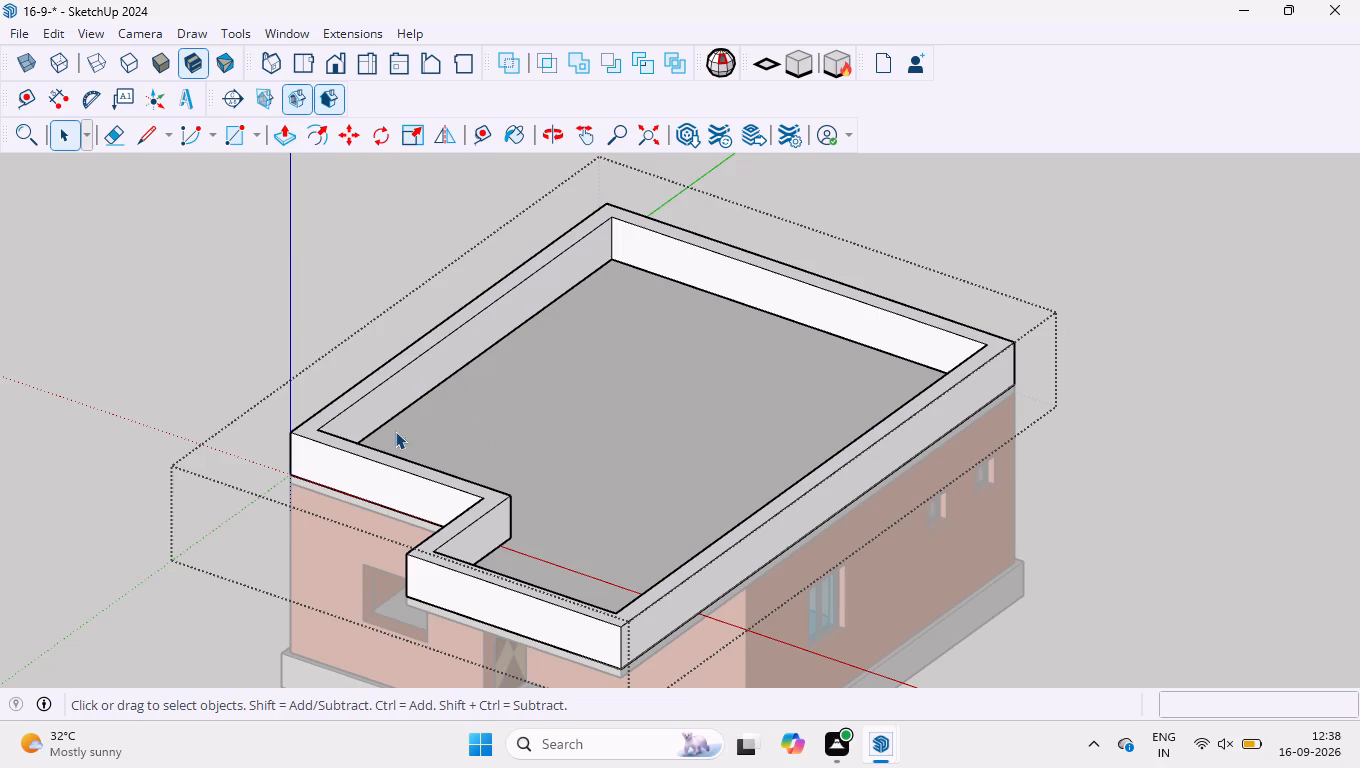
left_click(157, 285)
Examine the house from above and below, checking the parapet, the entrance overhang's underside and the walls beneath it.
scroll(723, 407, "down", 8)
middle_click_drag(785, 622, 819, 502)
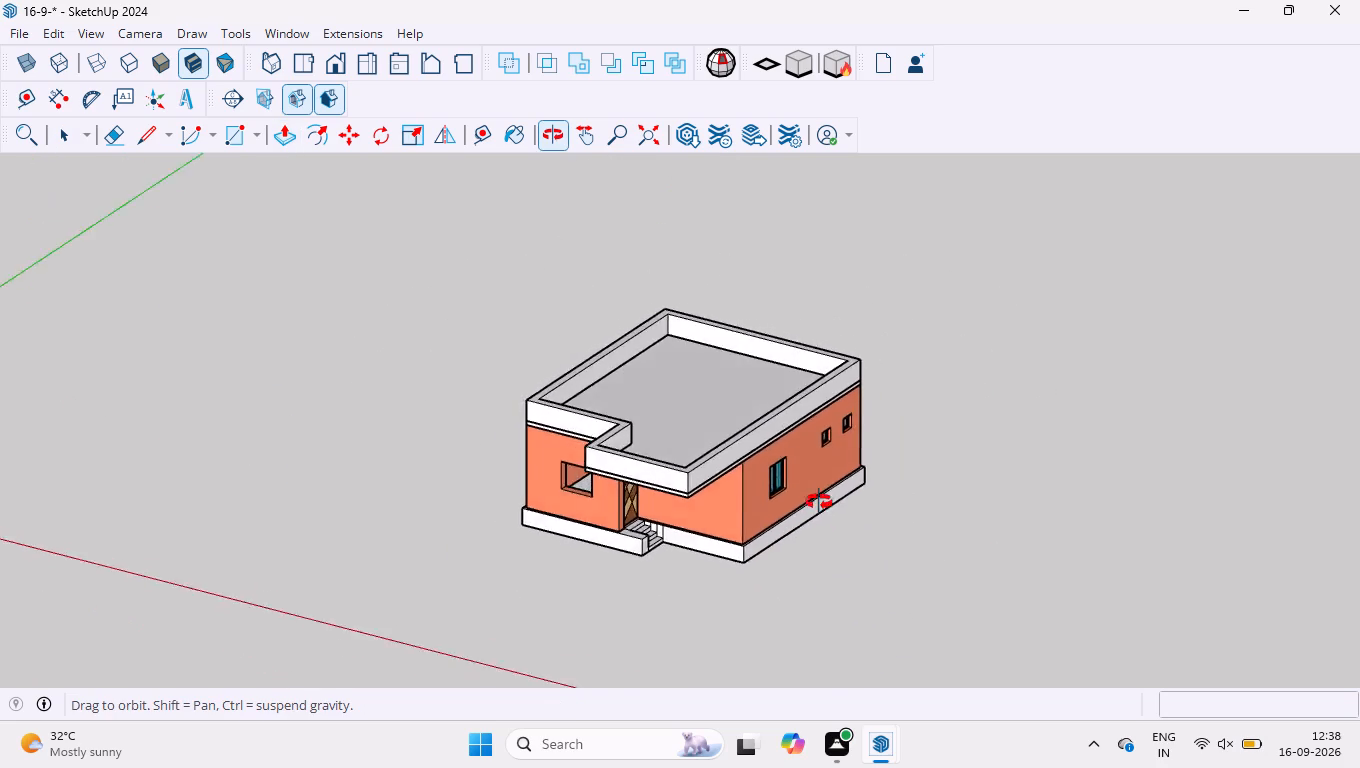
middle_click_drag(819, 502, 758, 496)
scroll(689, 498, "up", 2)
middle_click_drag(735, 341, 701, 445)
scroll(847, 287, "up", 2)
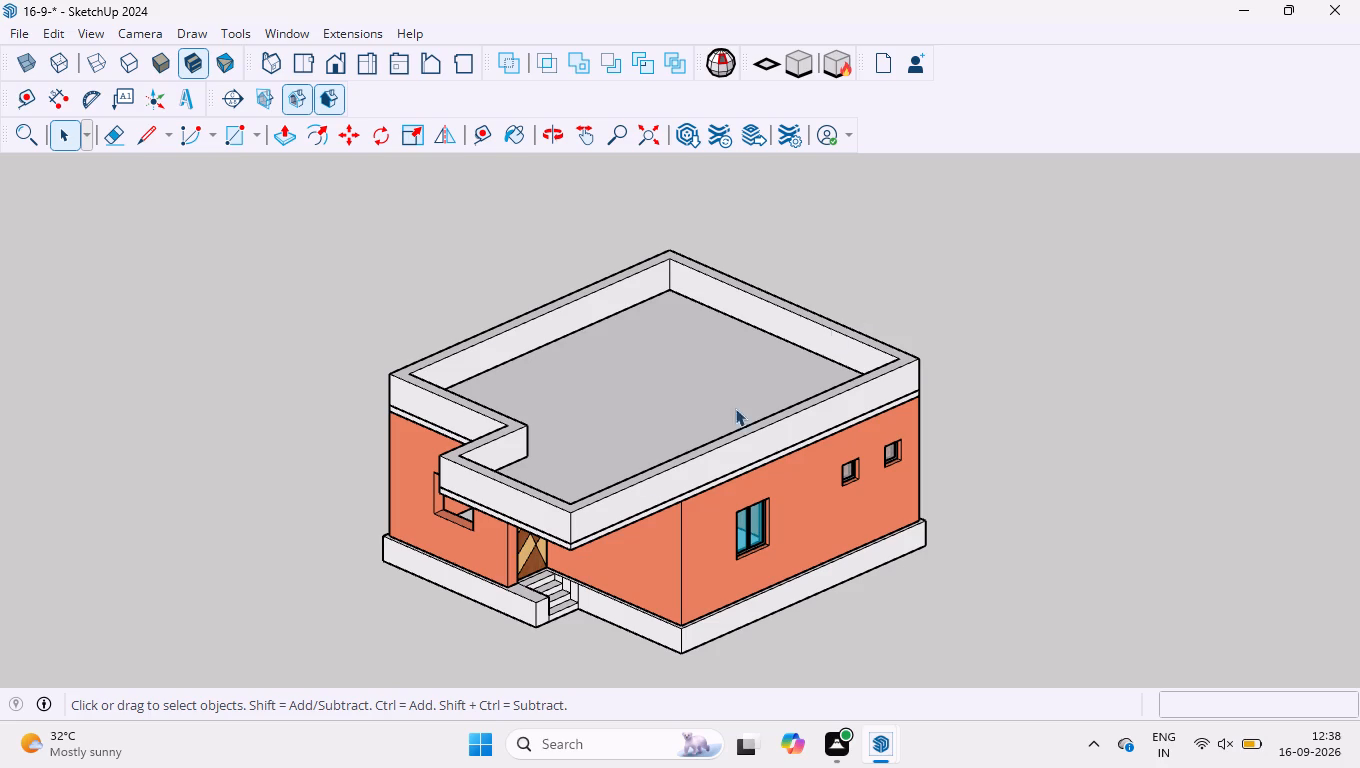
middle_click_drag(630, 494, 700, 186)
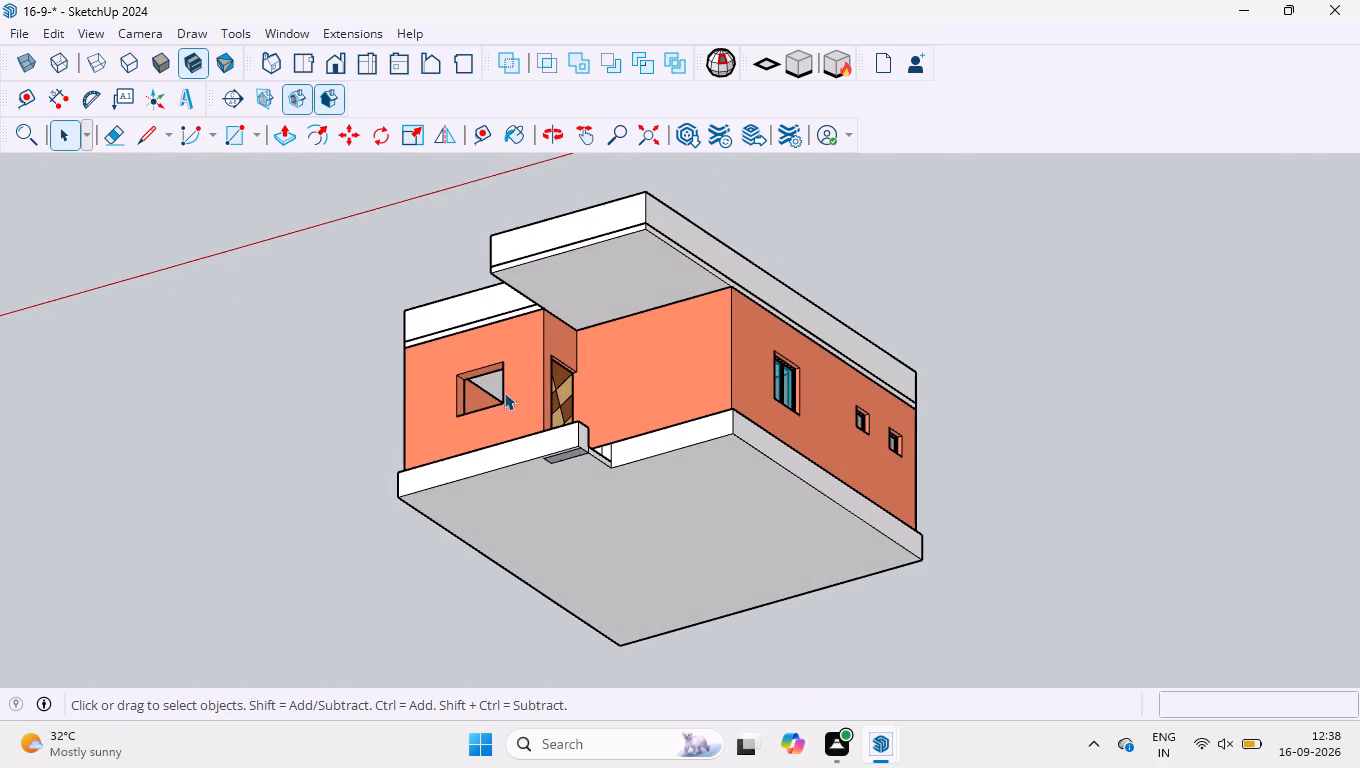
scroll(467, 360, "up", 1)
scroll(495, 225, "up", 6)
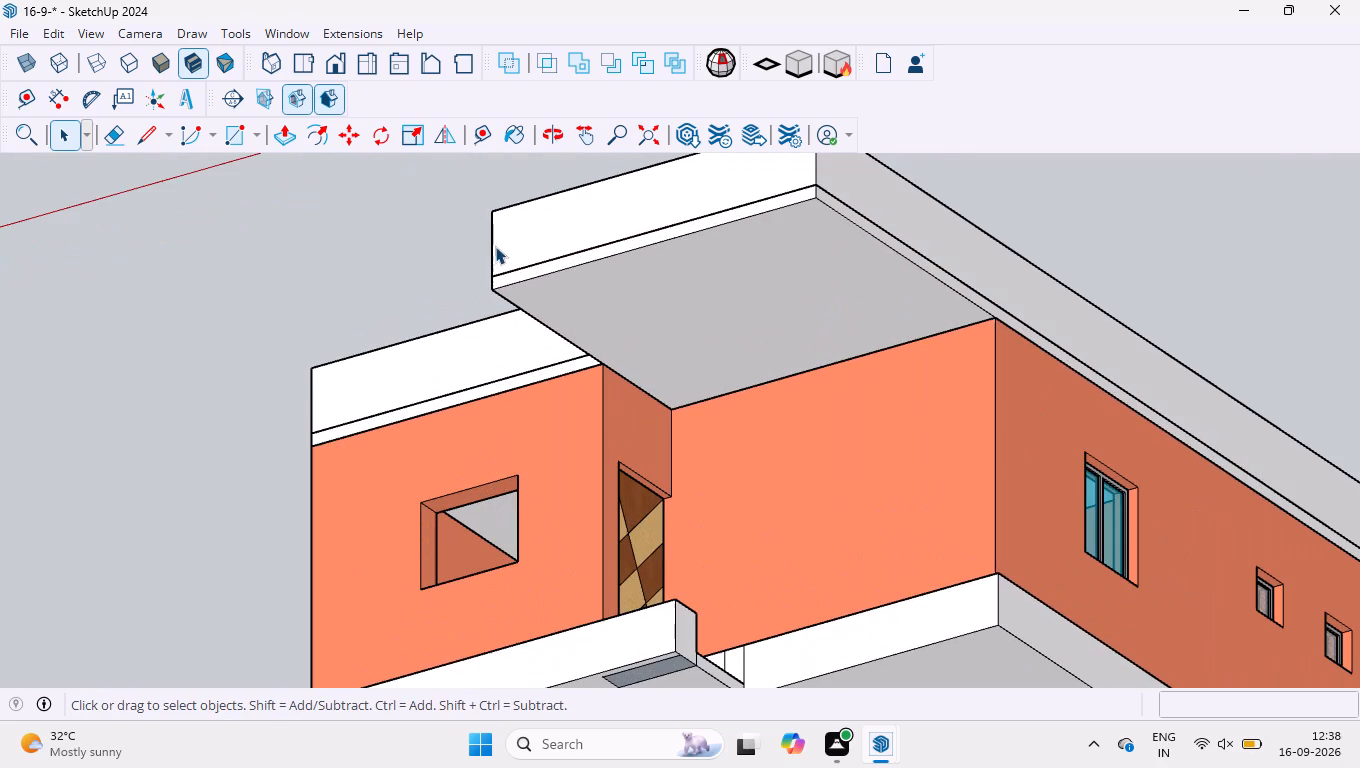
Draw a 400 x 300 mm rectangle on the entrance overhang's underside, starting at its outer corner beside the long side wall.
left_click(231, 128)
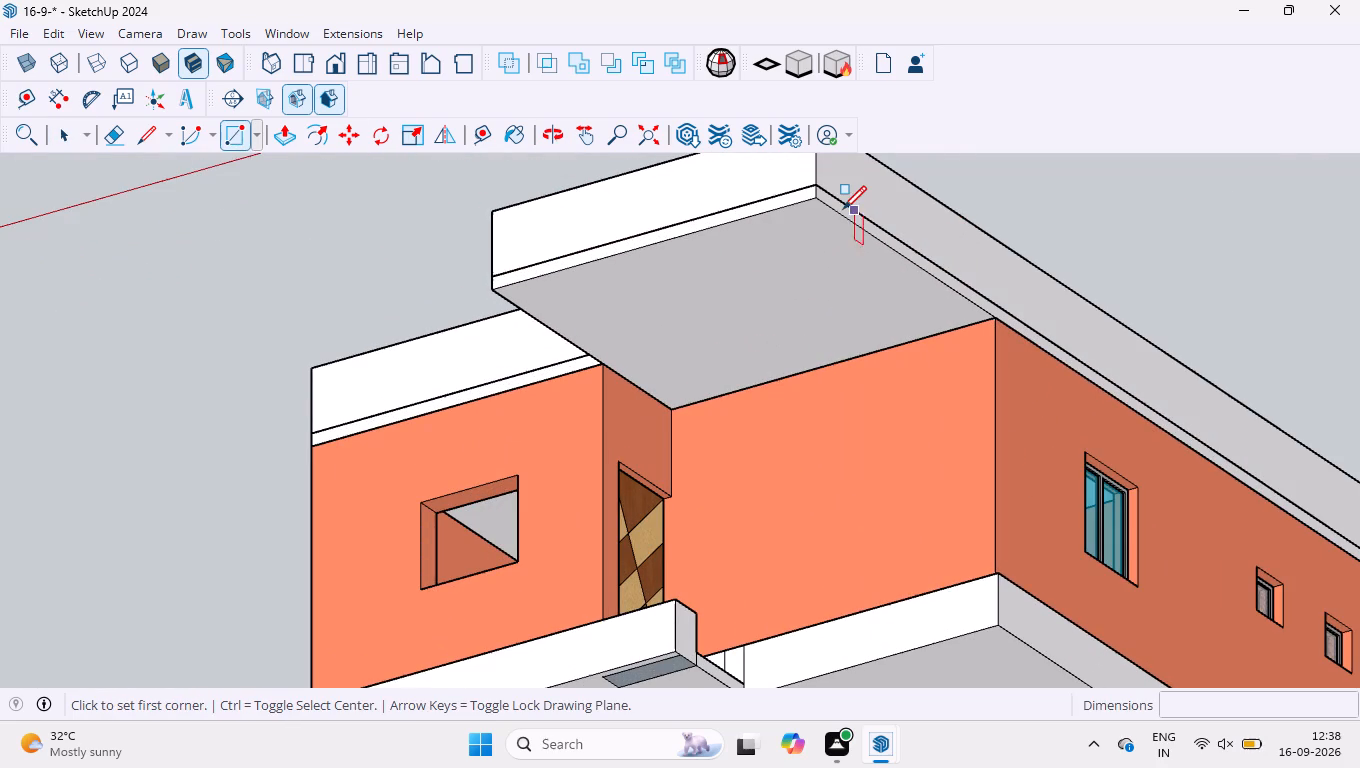
left_click(813, 200)
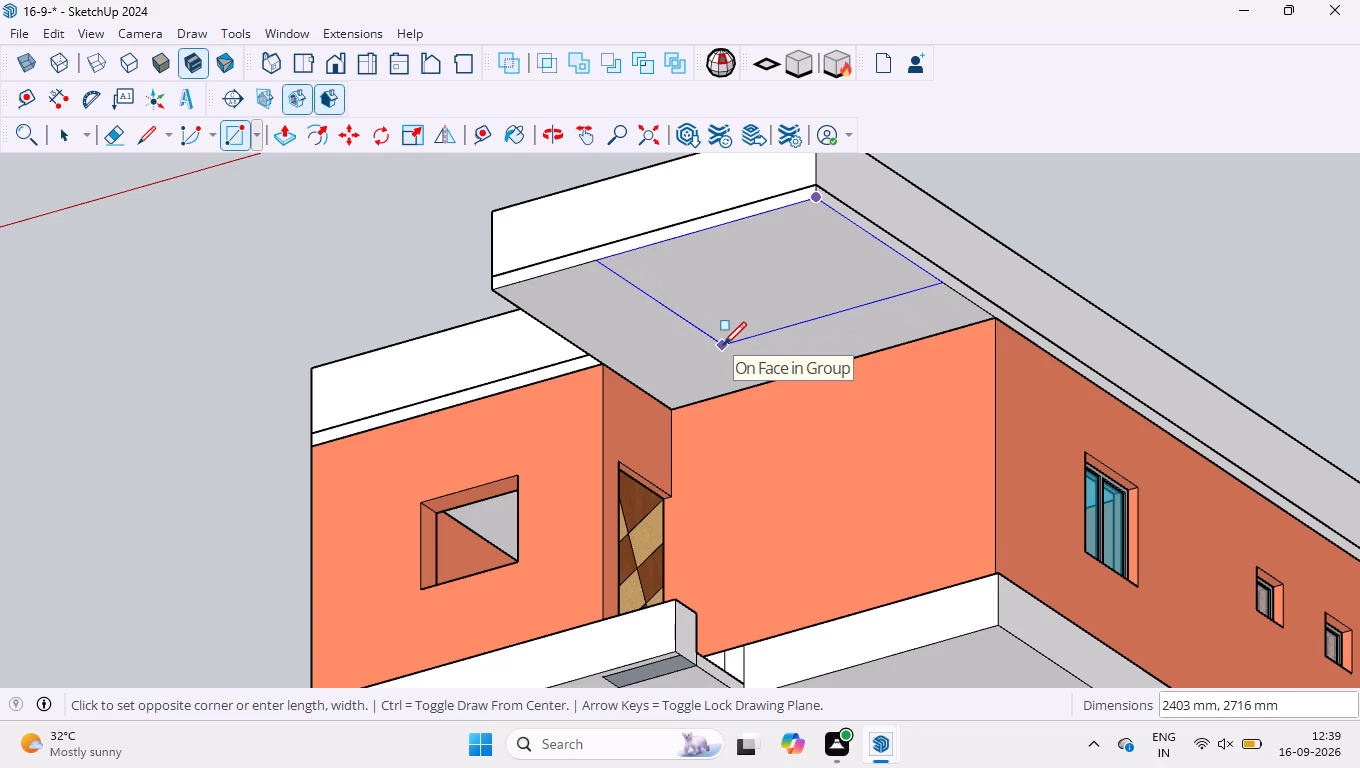
type("400,300")
key("Return")
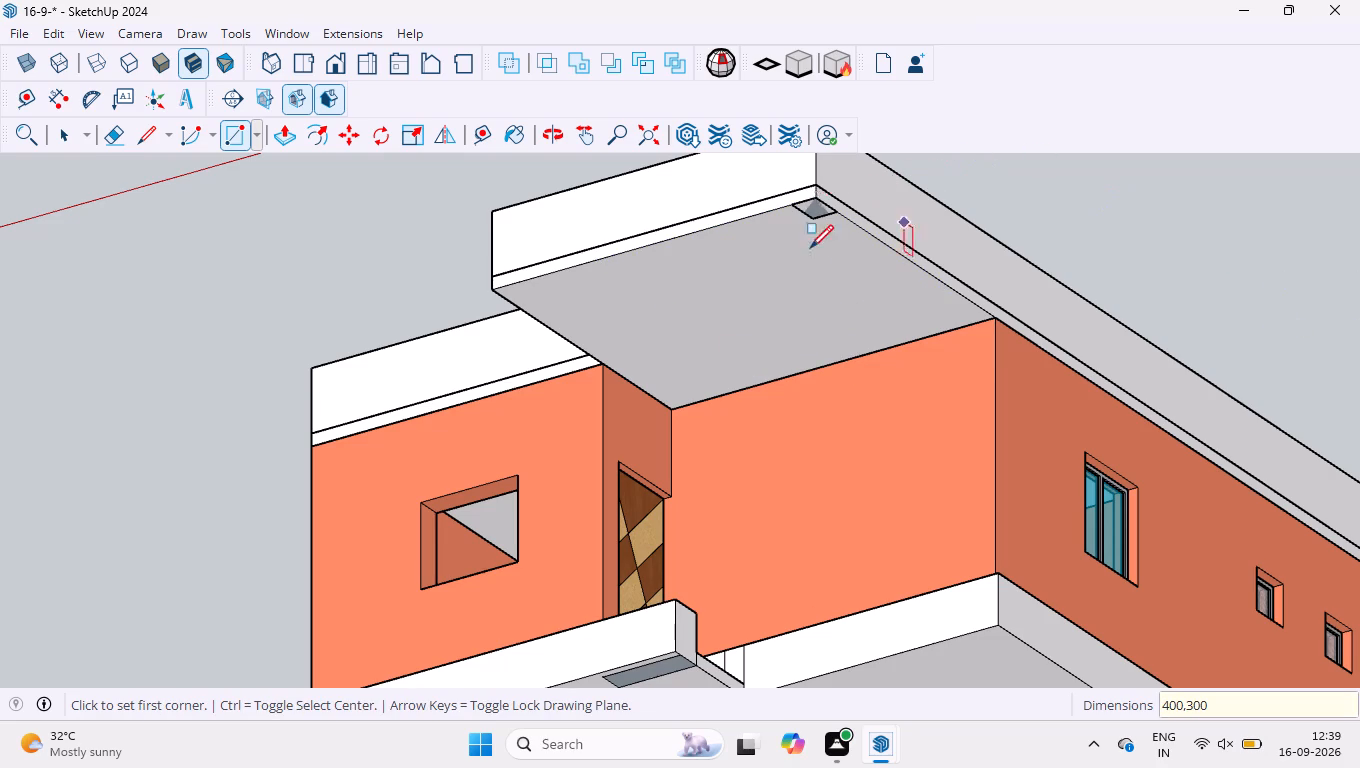
key("space")
Make the small corner rectangle, face and edges together, into its own group.
scroll(790, 187, "up", 10)
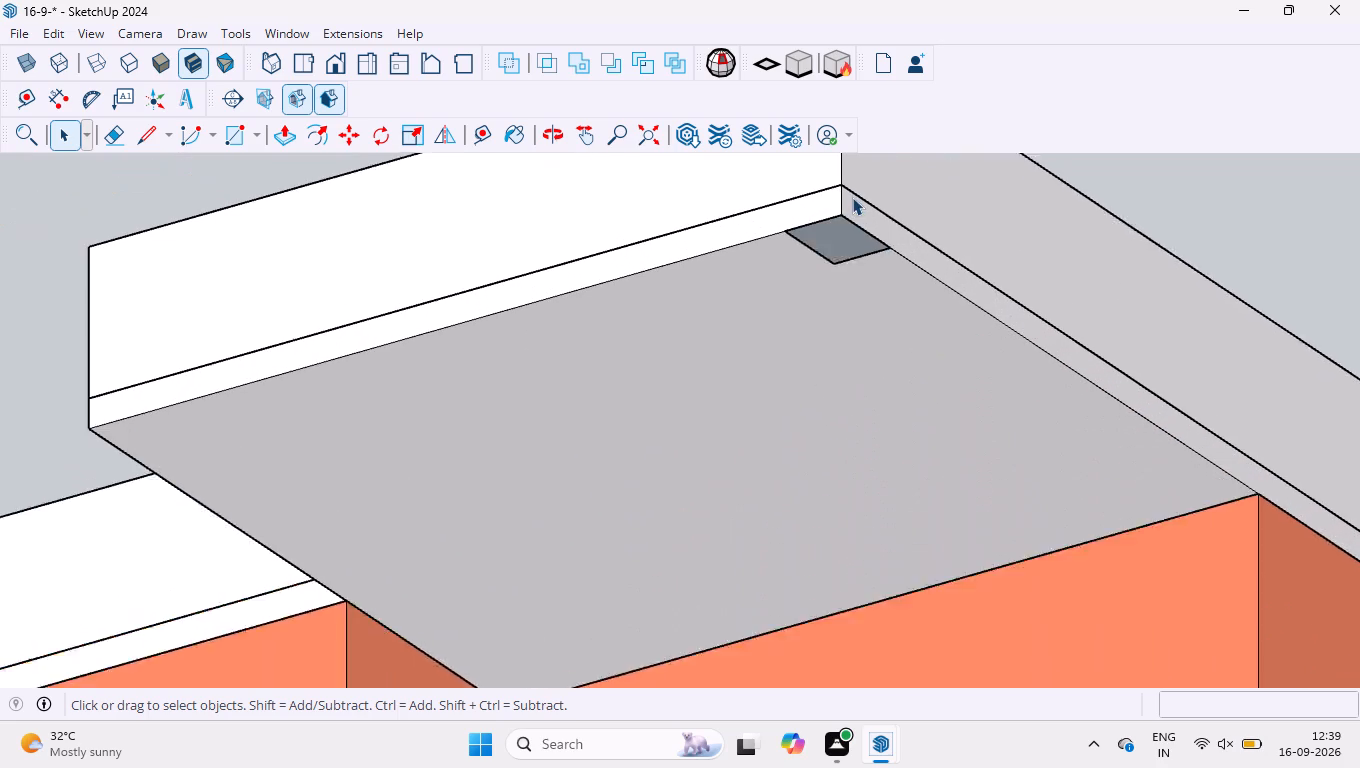
double_click(843, 258)
right_click(841, 256)
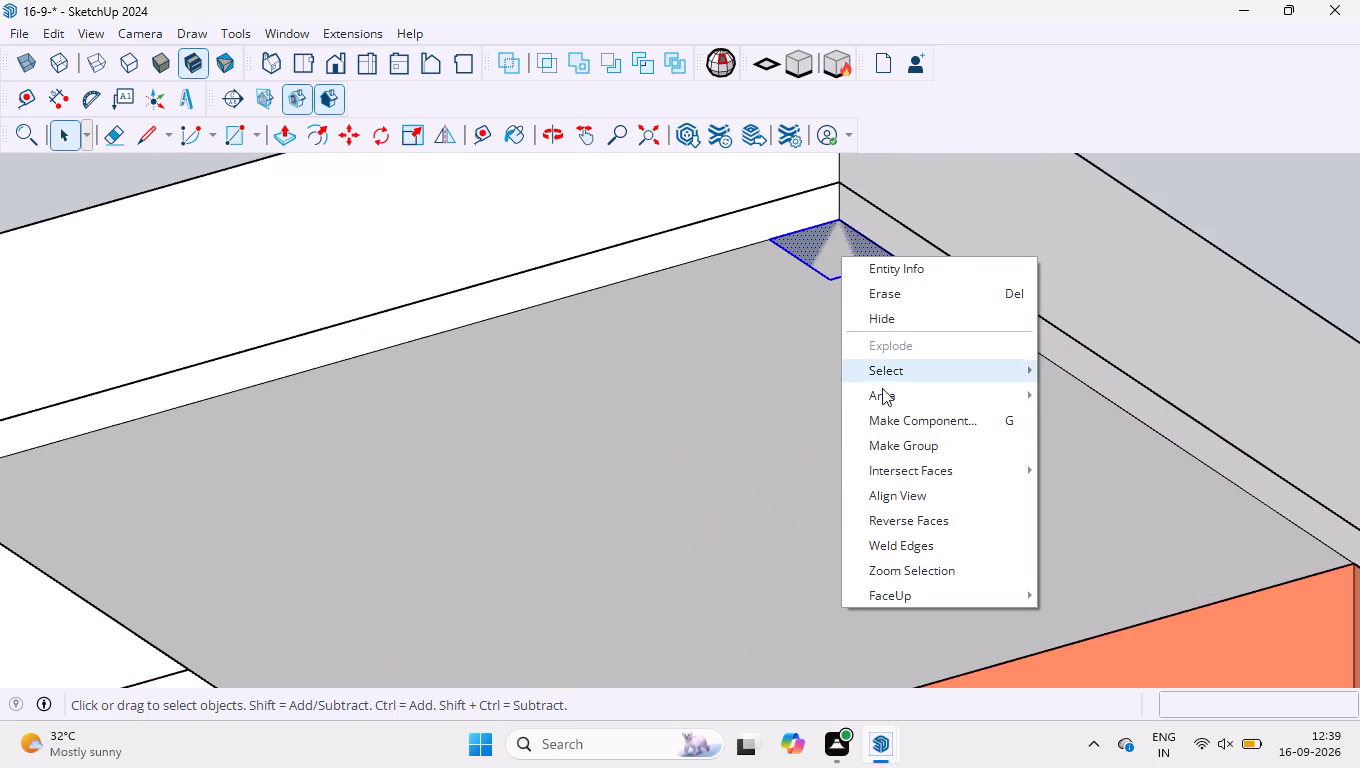
left_click(885, 448)
Open the rectangle's group and push/pull its face 3600 mm down to the plinth's bottom level as a column, and exit the group.
double_click(837, 255)
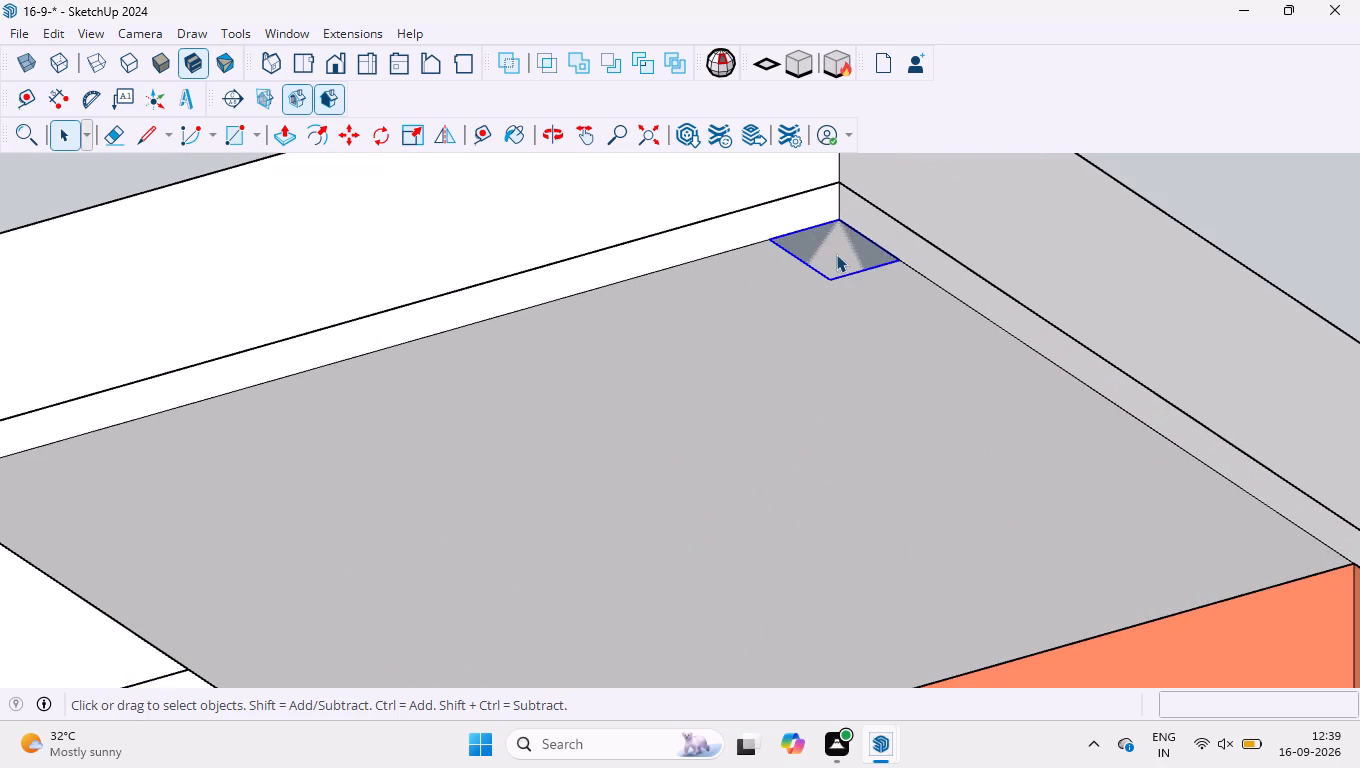
left_click(291, 138)
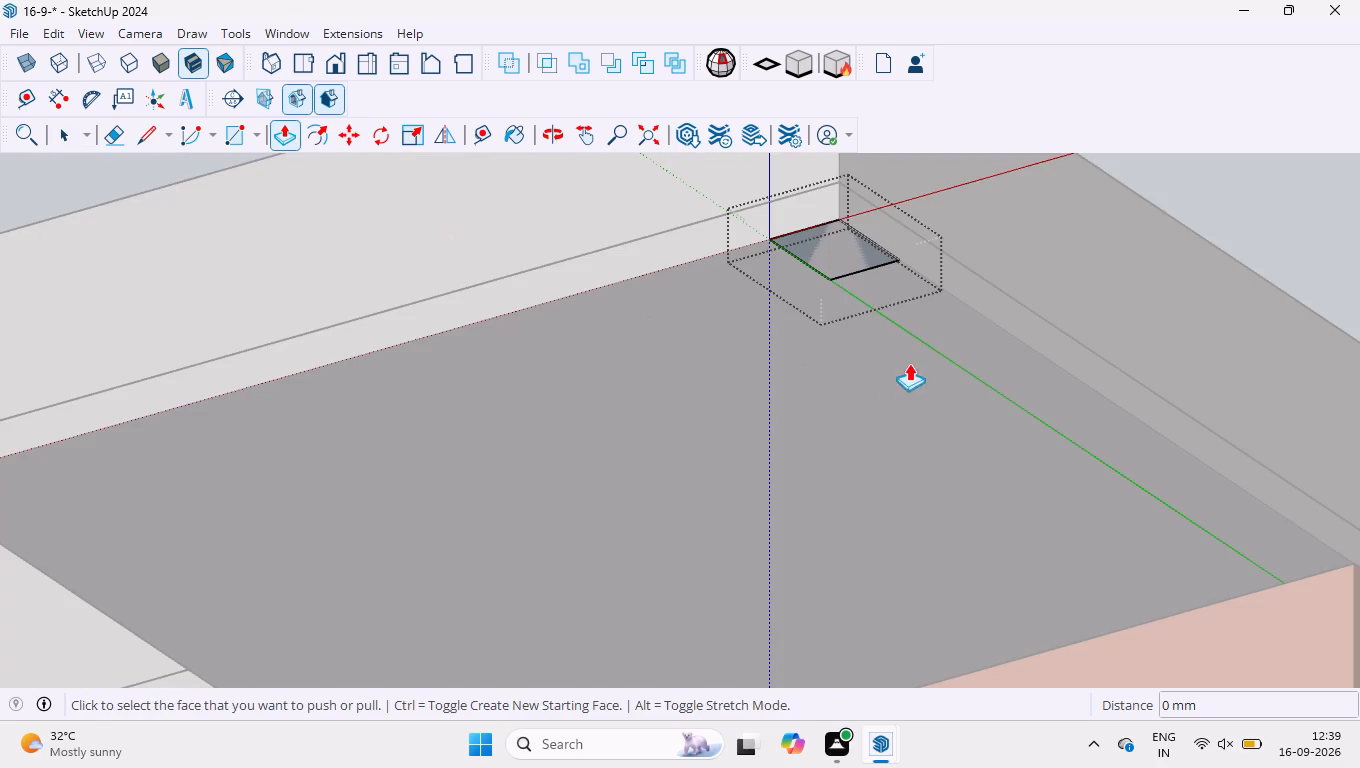
left_click(850, 246)
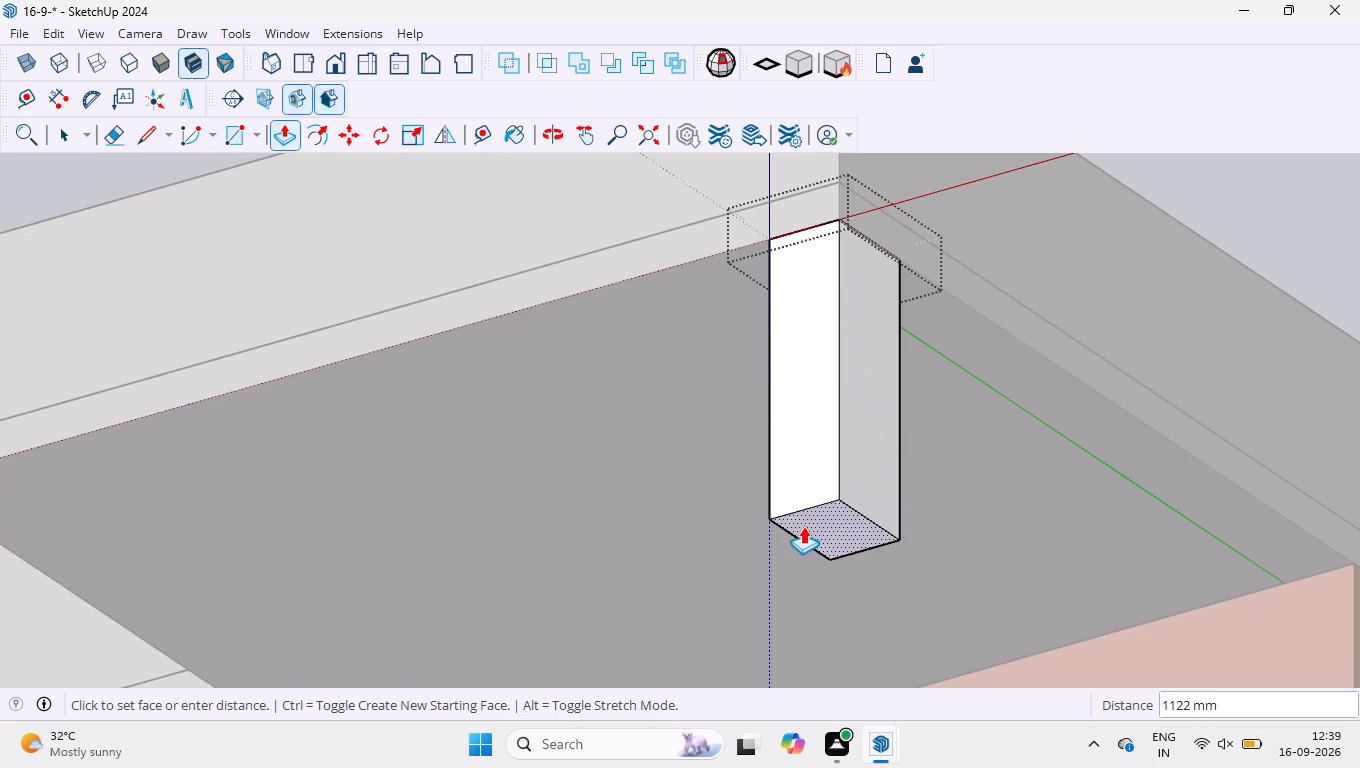
scroll(803, 526, "down", 9)
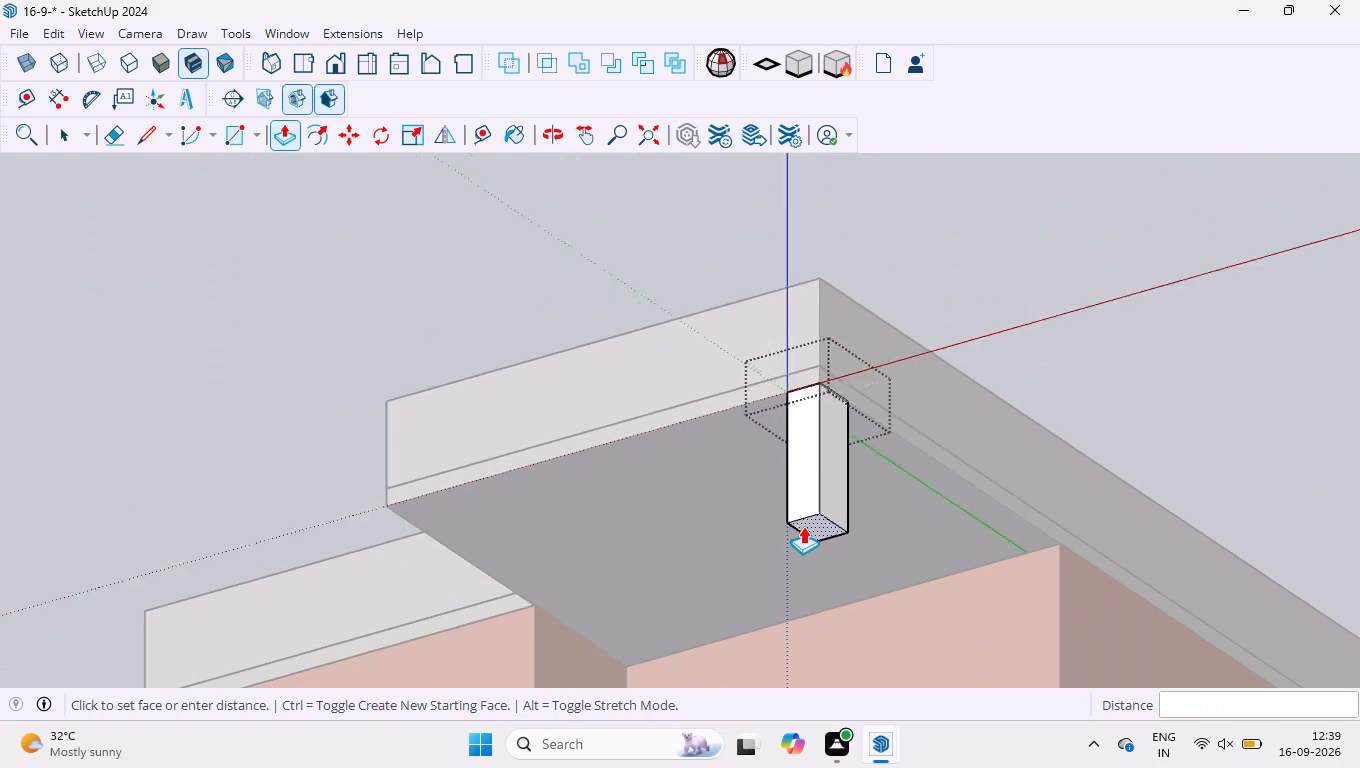
scroll(803, 526, "down", 18)
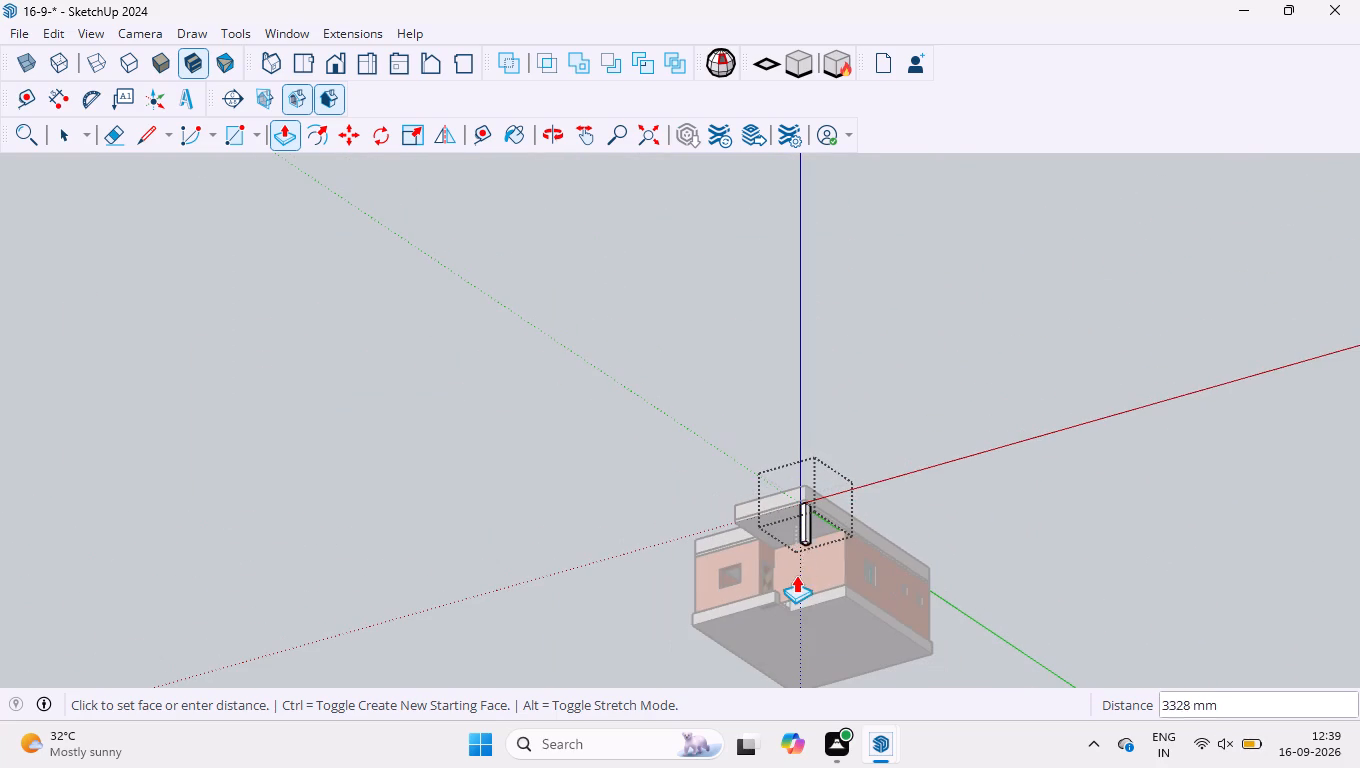
middle_click_drag(796, 579, 792, 680)
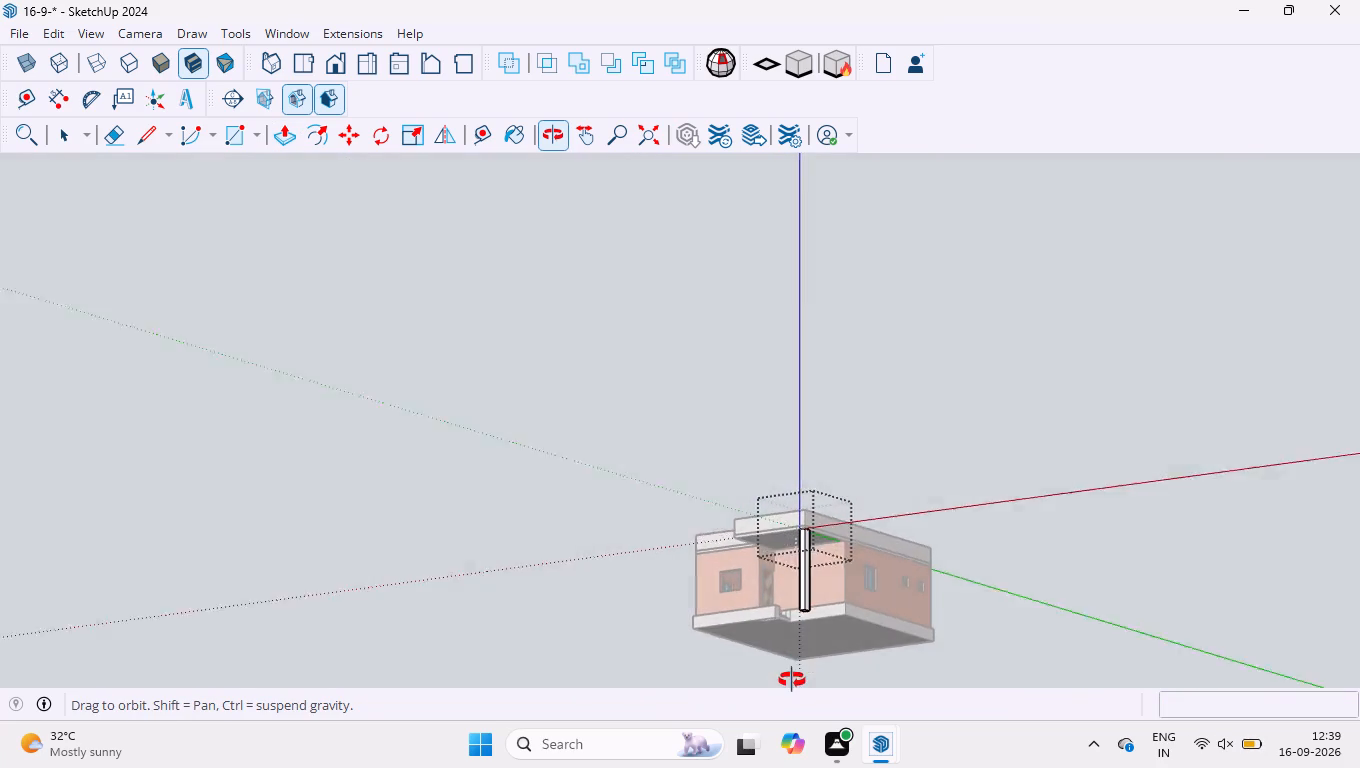
middle_click_drag(792, 680, 790, 694)
scroll(778, 625, "up", 15)
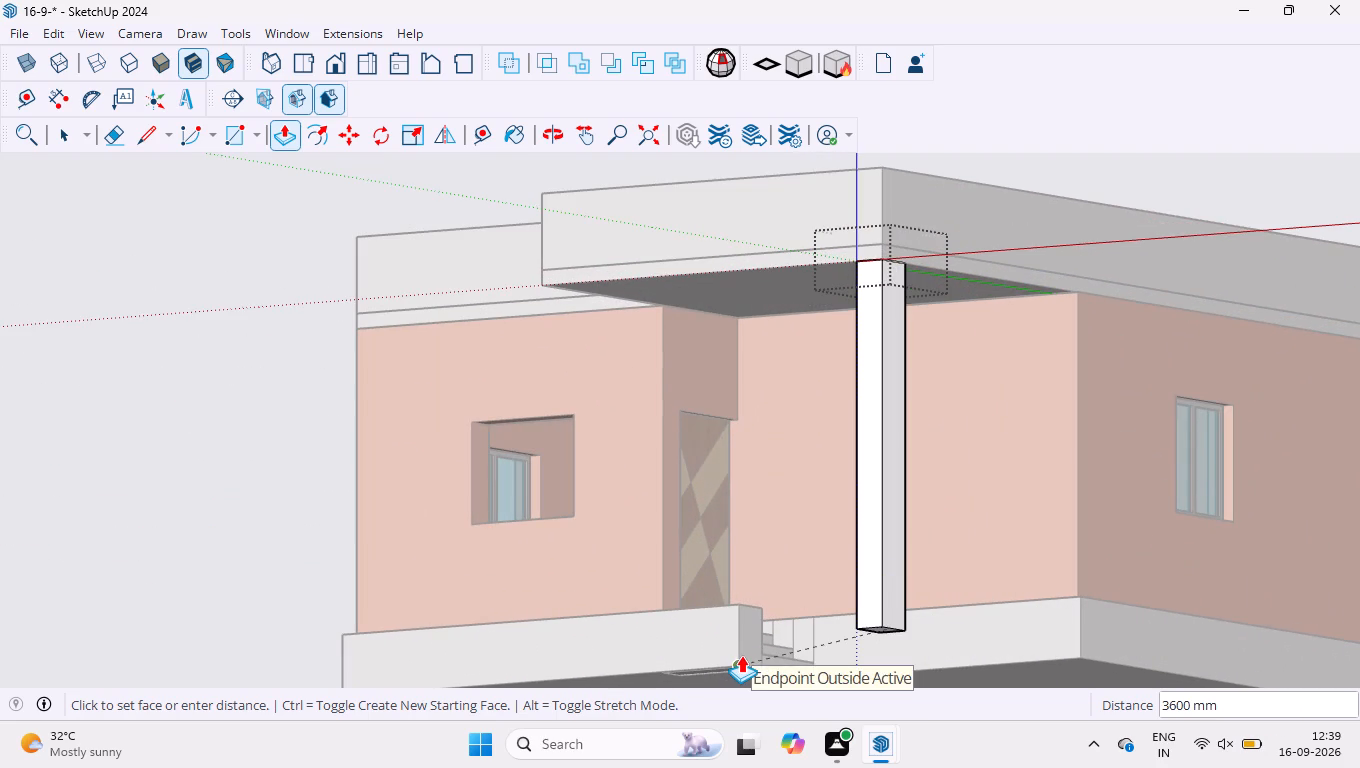
left_click(741, 655)
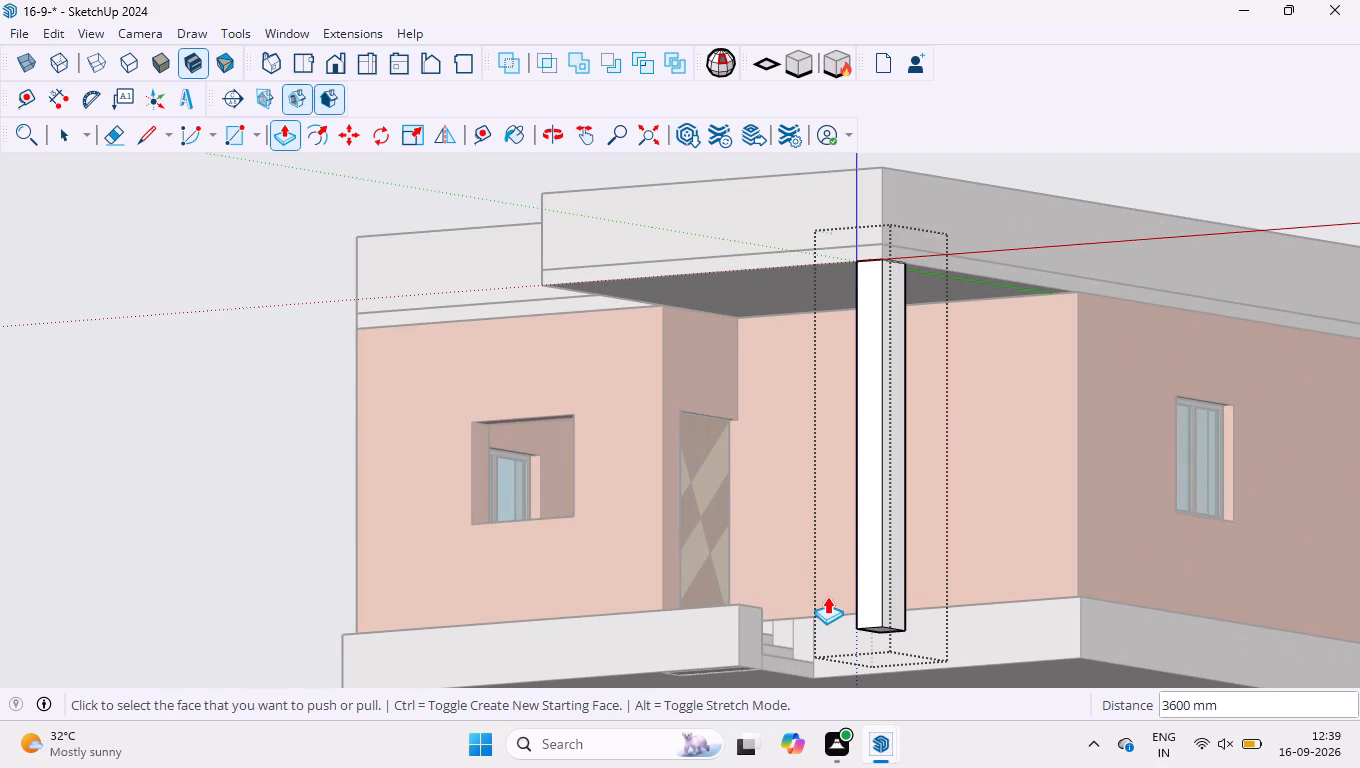
key("space")
left_click(854, 449)
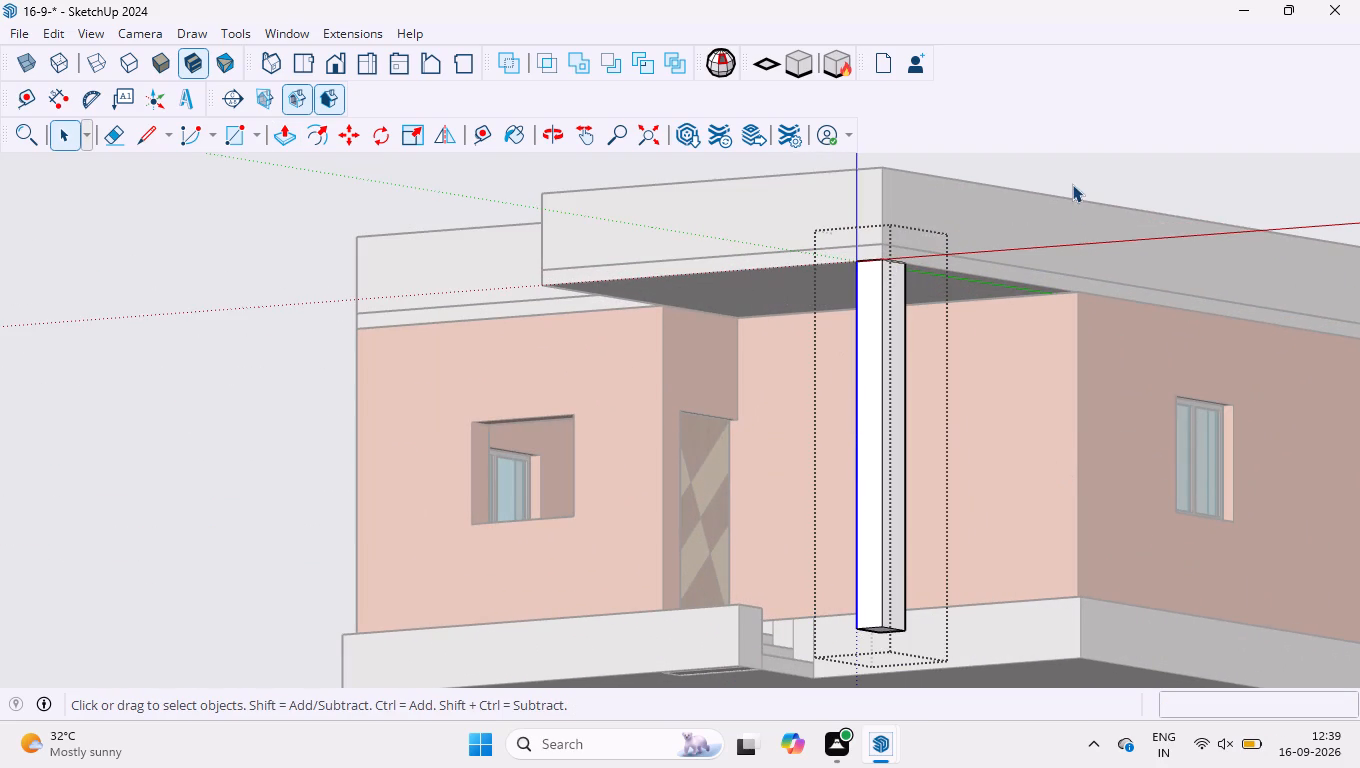
left_click(1072, 180)
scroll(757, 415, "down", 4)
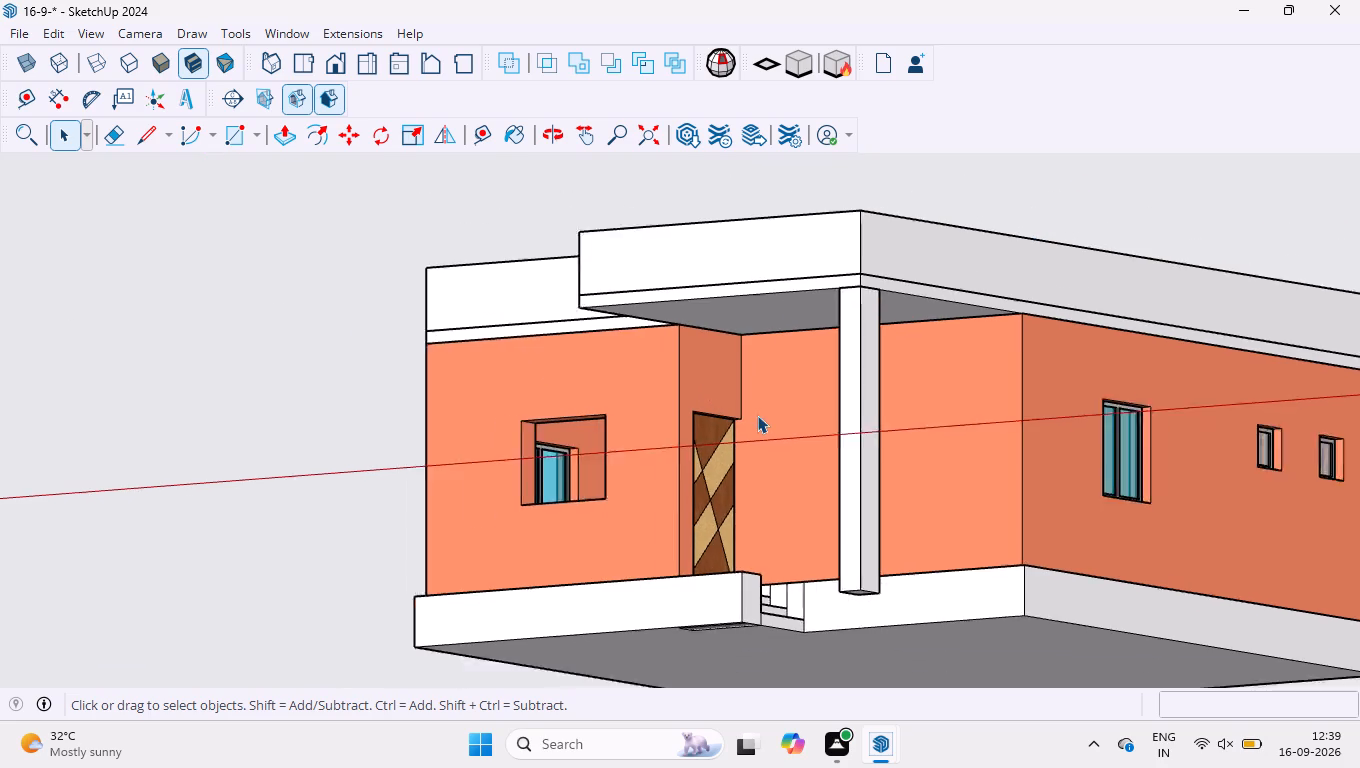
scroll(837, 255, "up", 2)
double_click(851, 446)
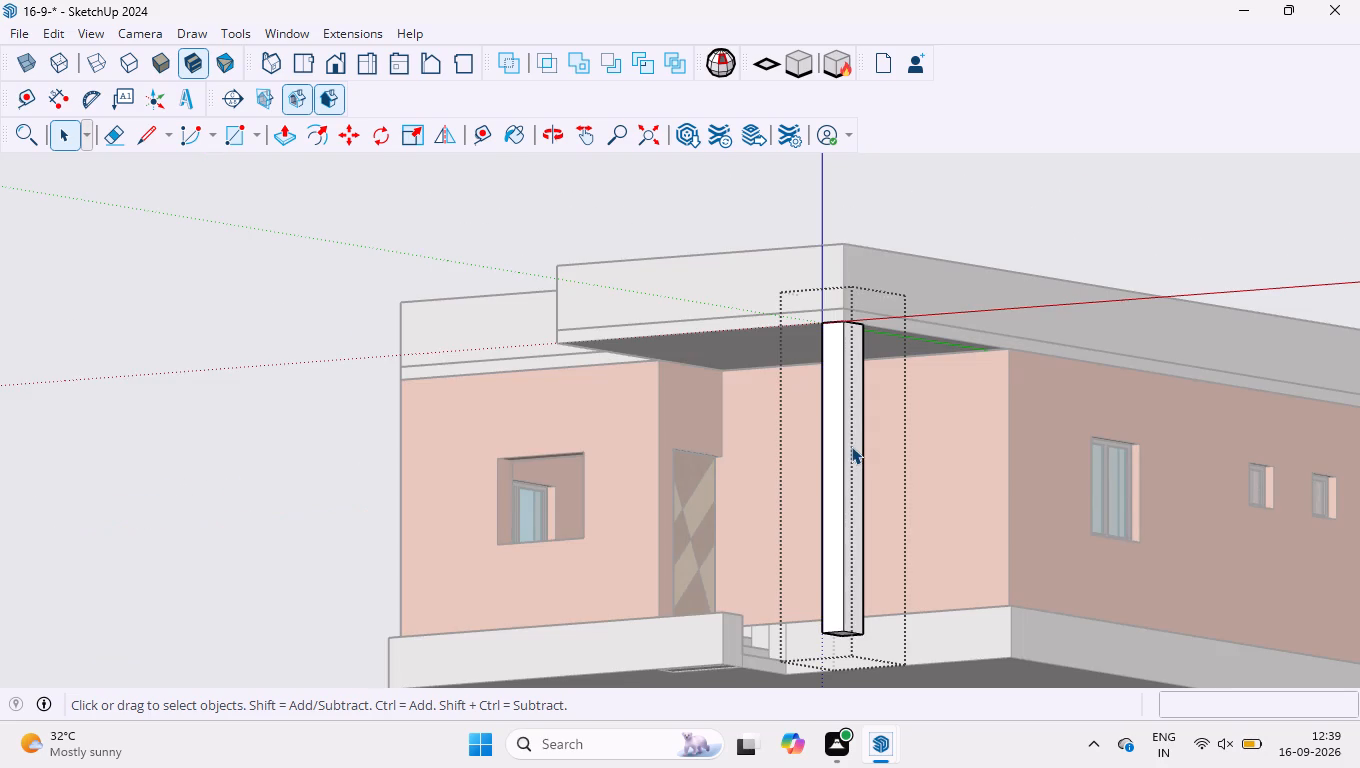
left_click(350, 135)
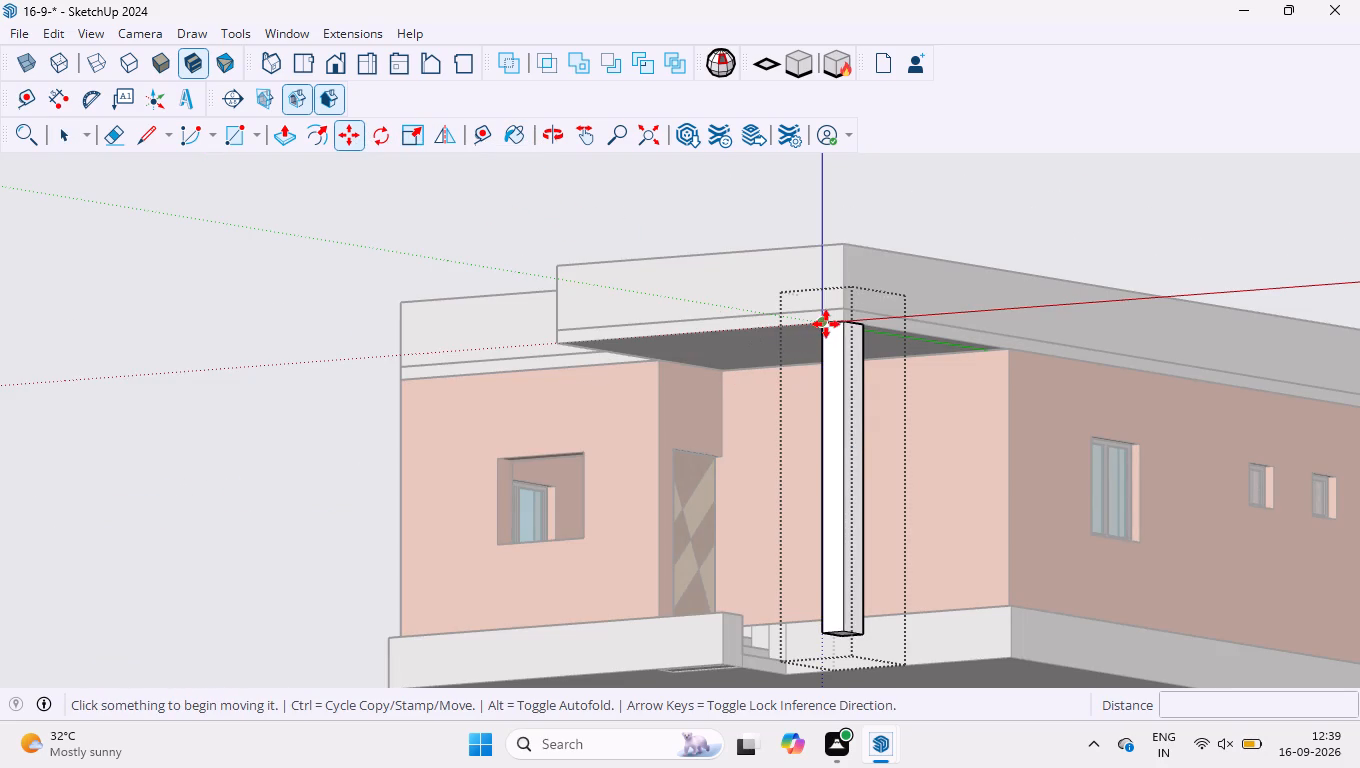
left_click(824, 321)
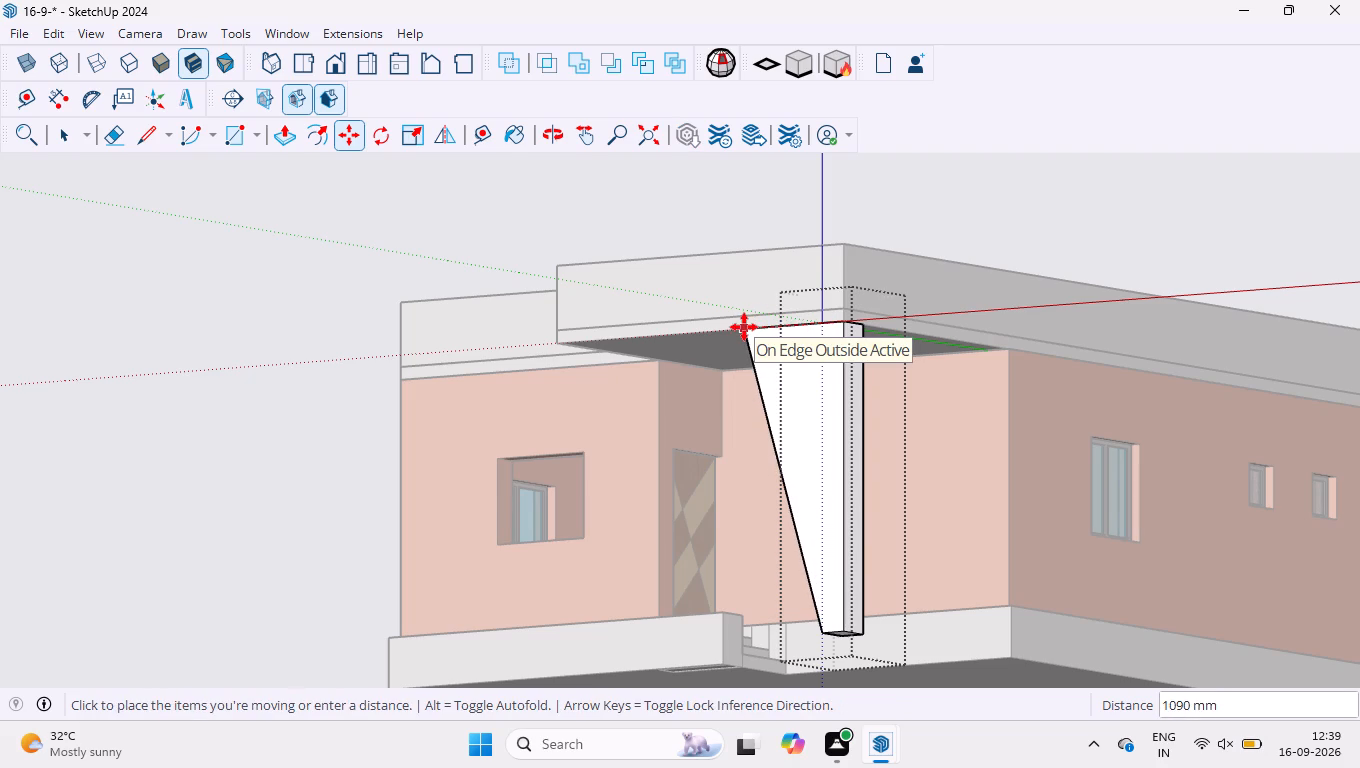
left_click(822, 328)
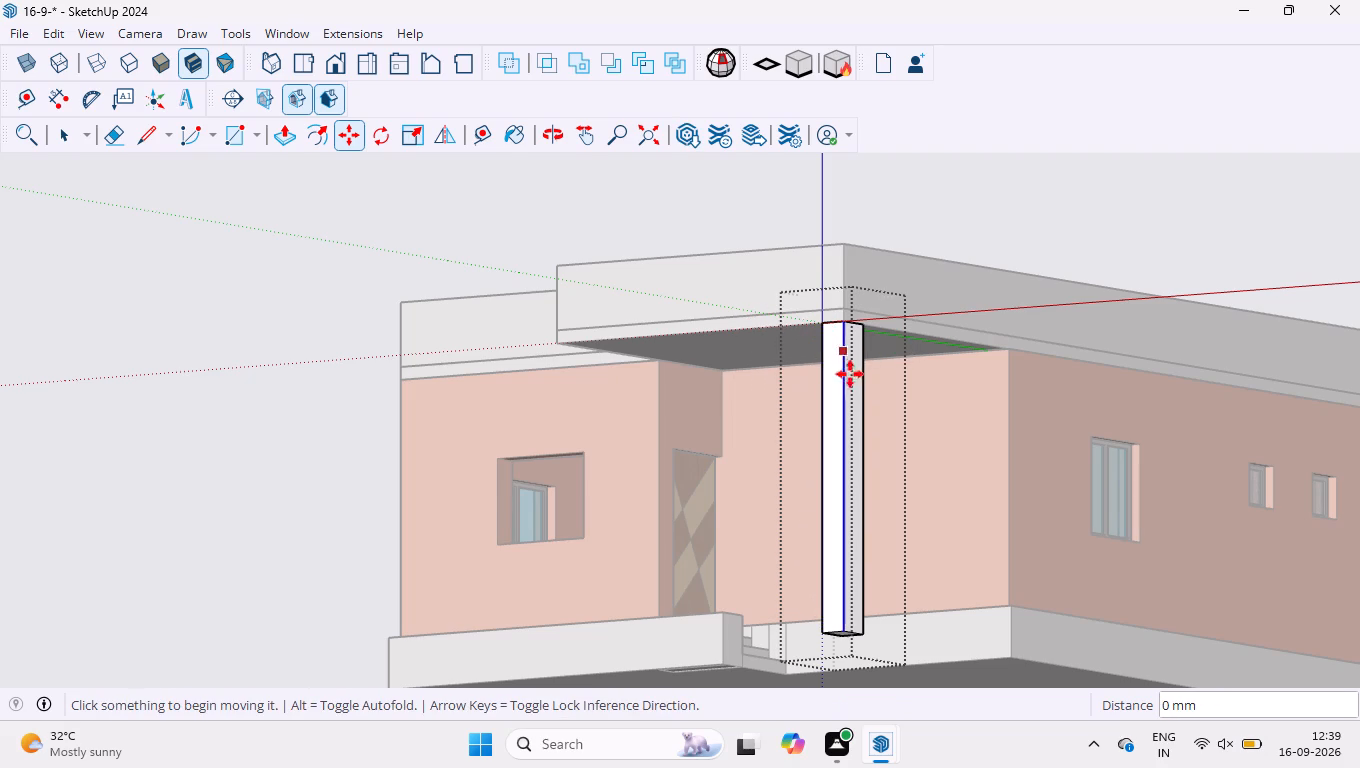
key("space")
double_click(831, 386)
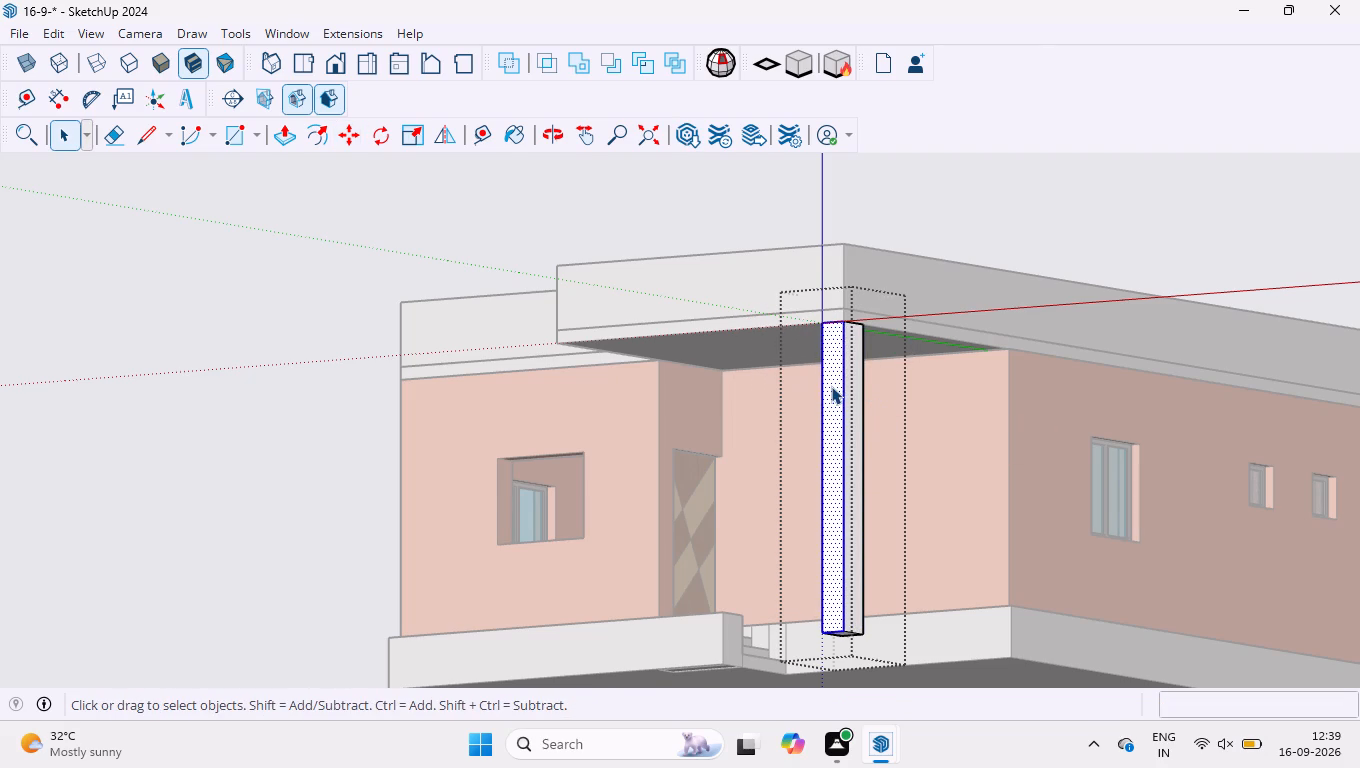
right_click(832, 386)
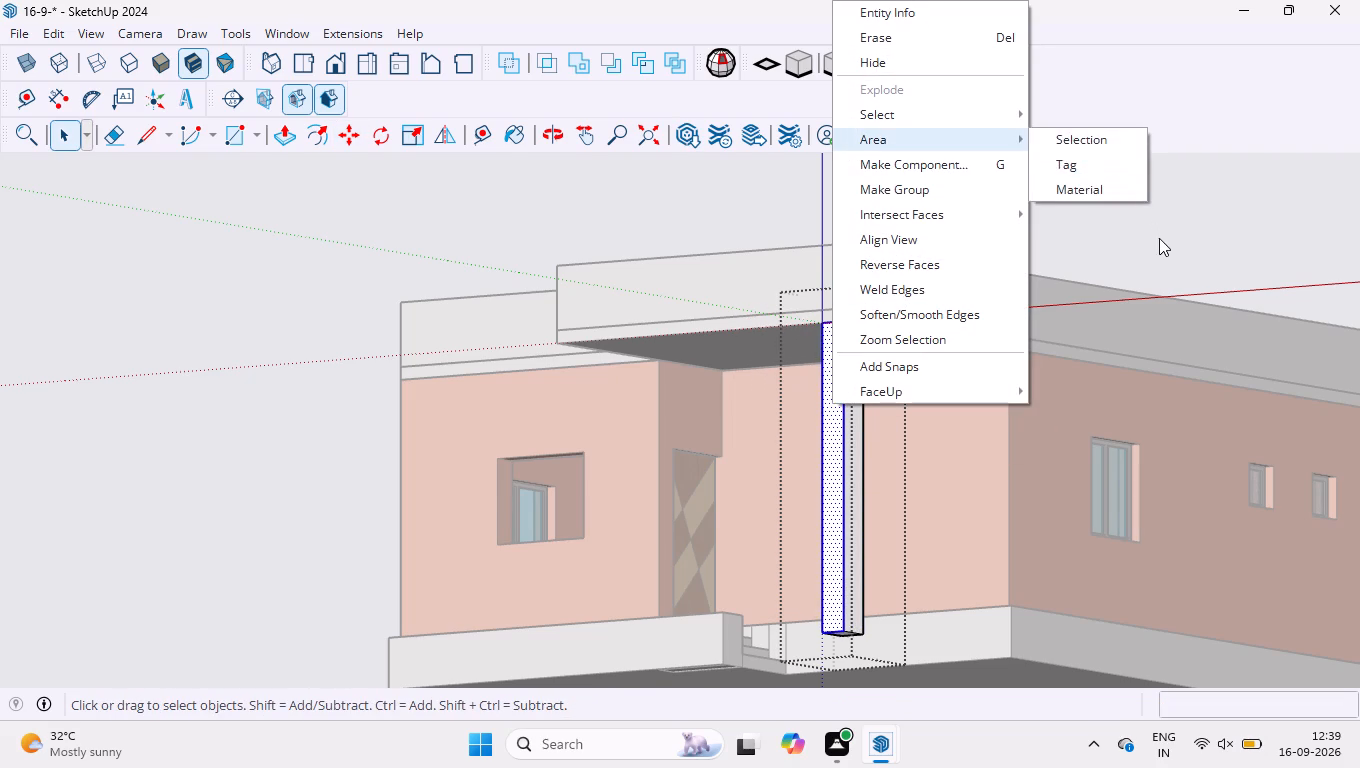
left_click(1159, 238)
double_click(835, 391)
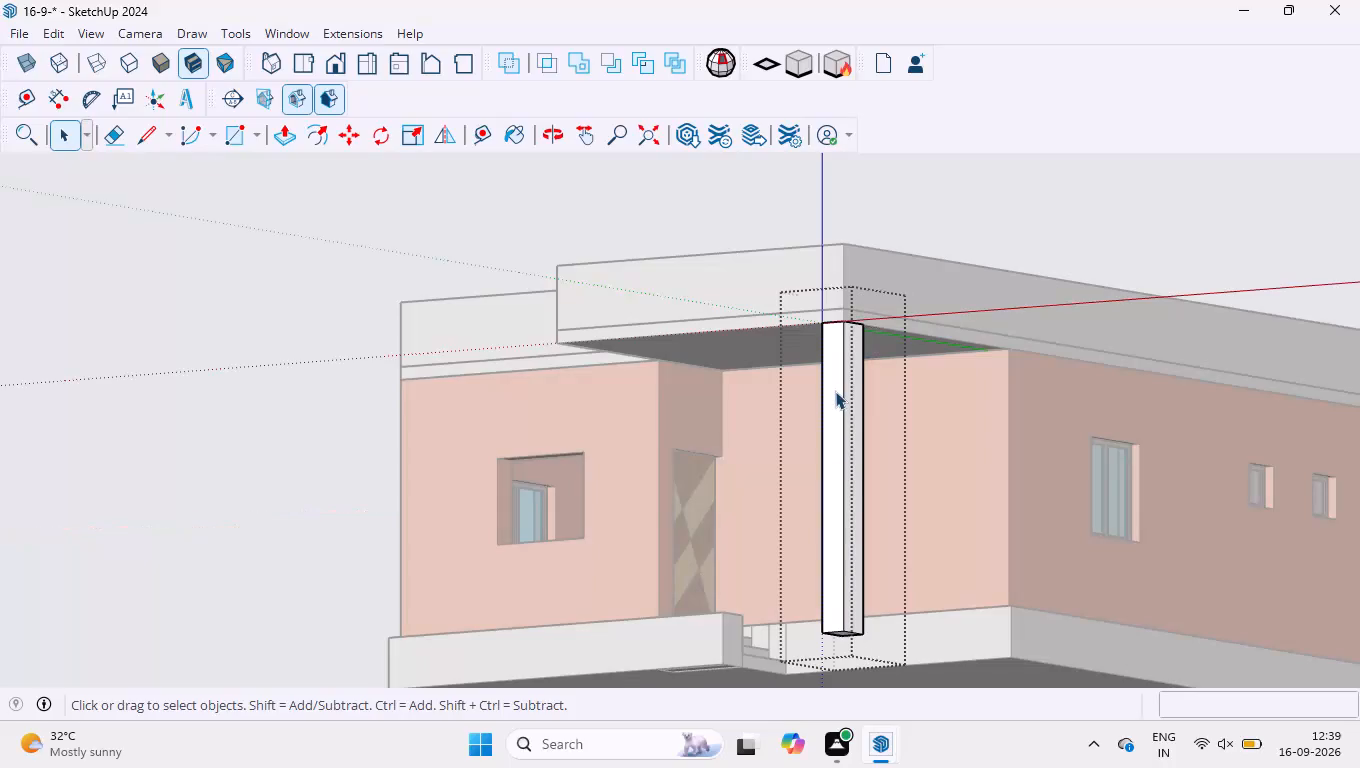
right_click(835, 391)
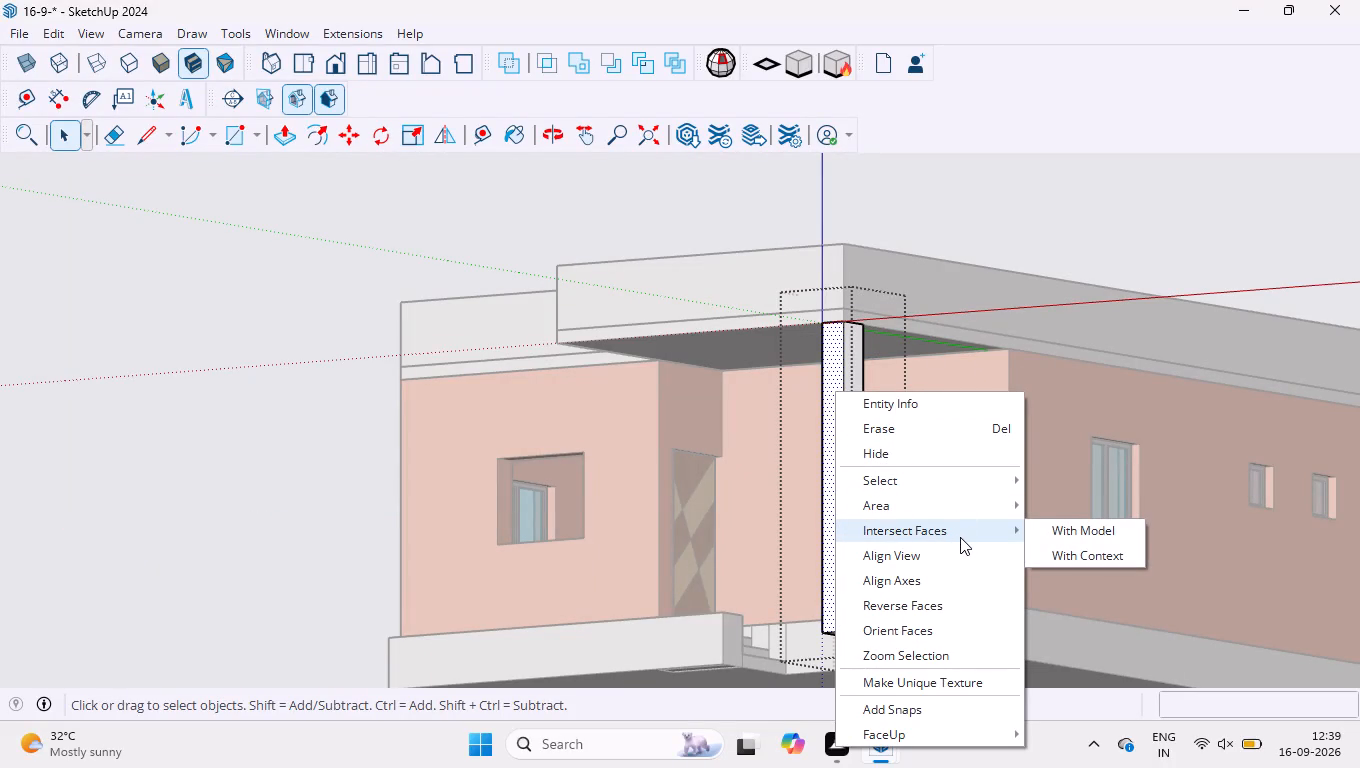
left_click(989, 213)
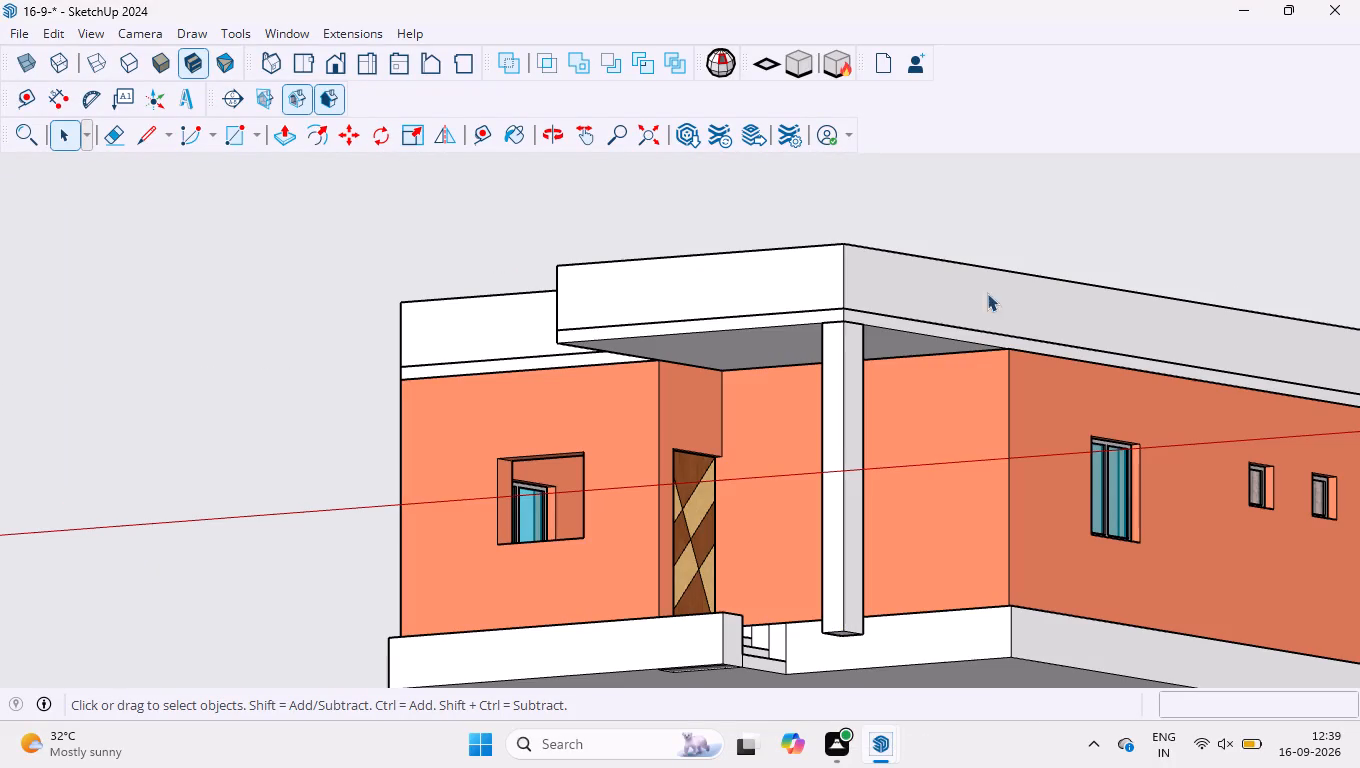
Copy the column 3700 mm along the overhang's front edge to its opposite outer corner.
left_click_drag(782, 274, 897, 675)
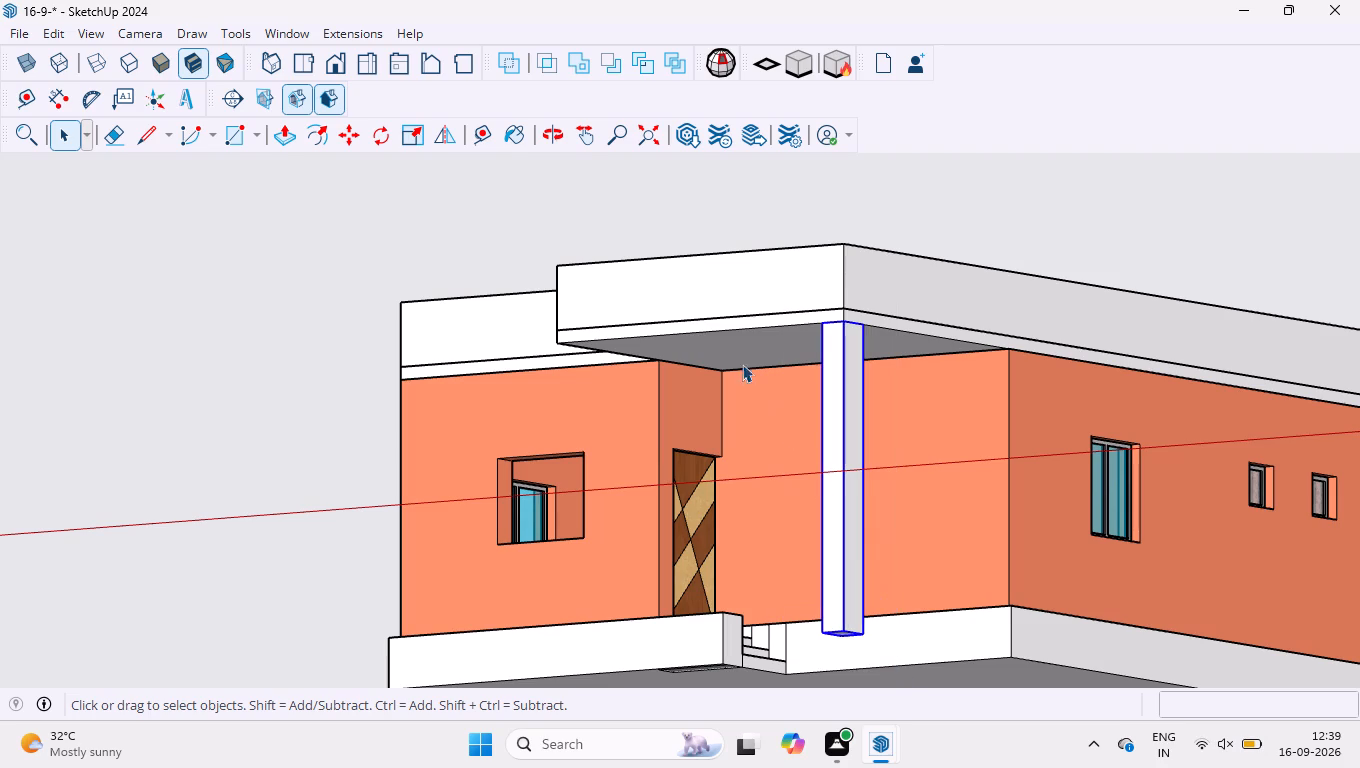
left_click(350, 144)
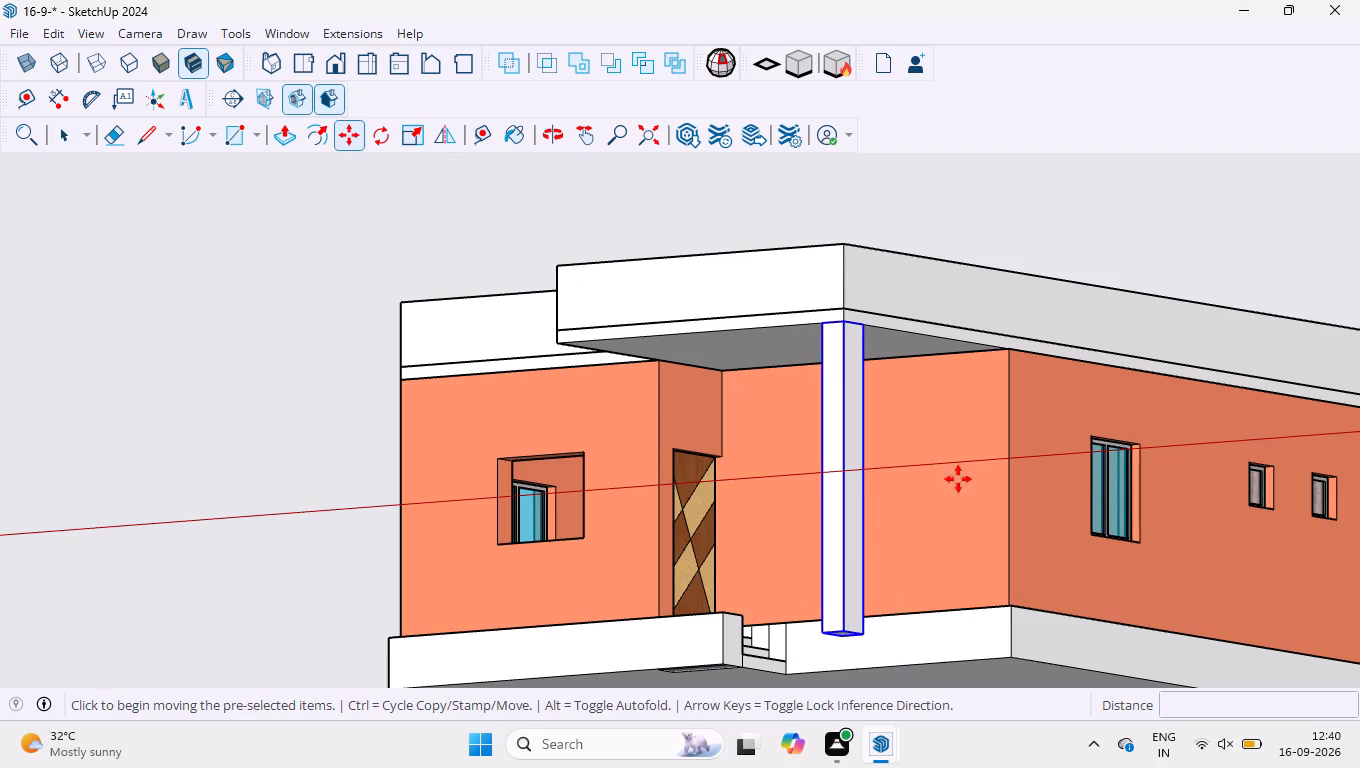
left_click(824, 322)
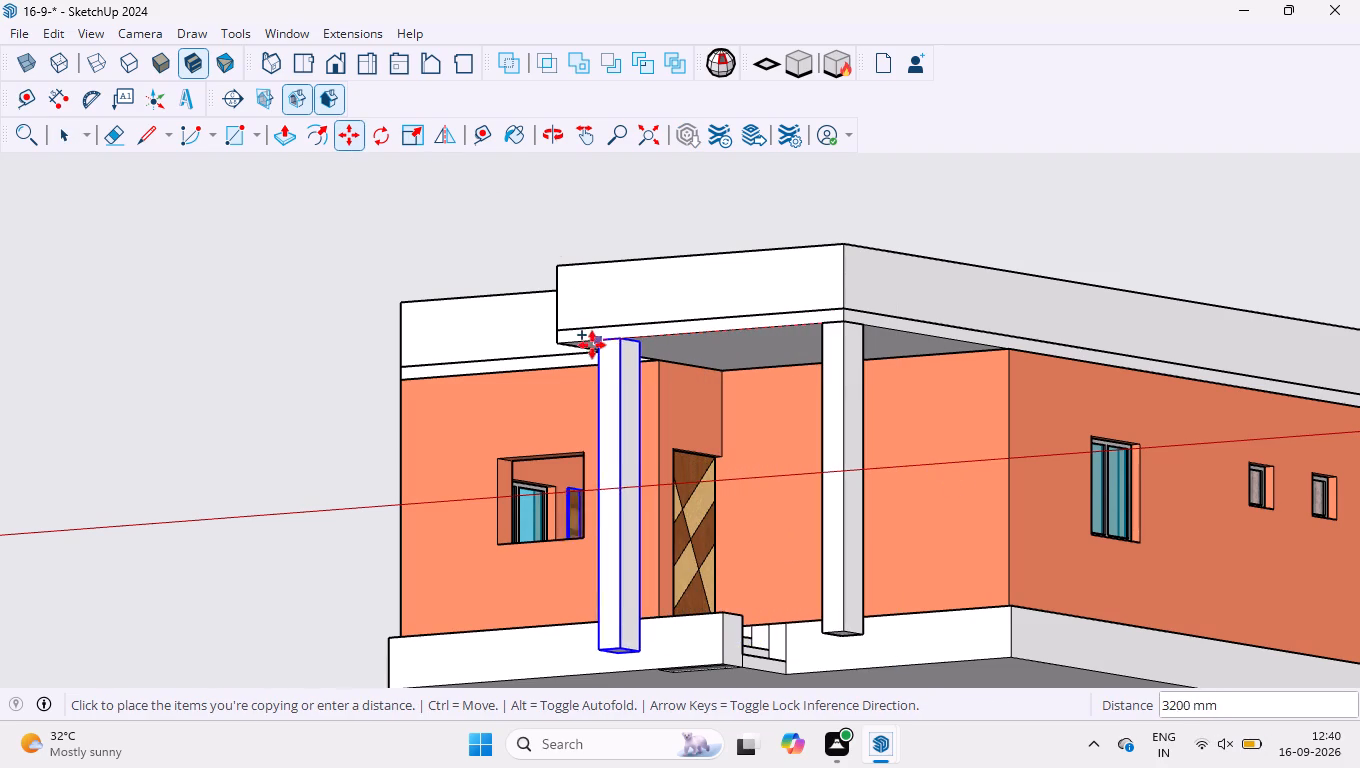
left_click(560, 346)
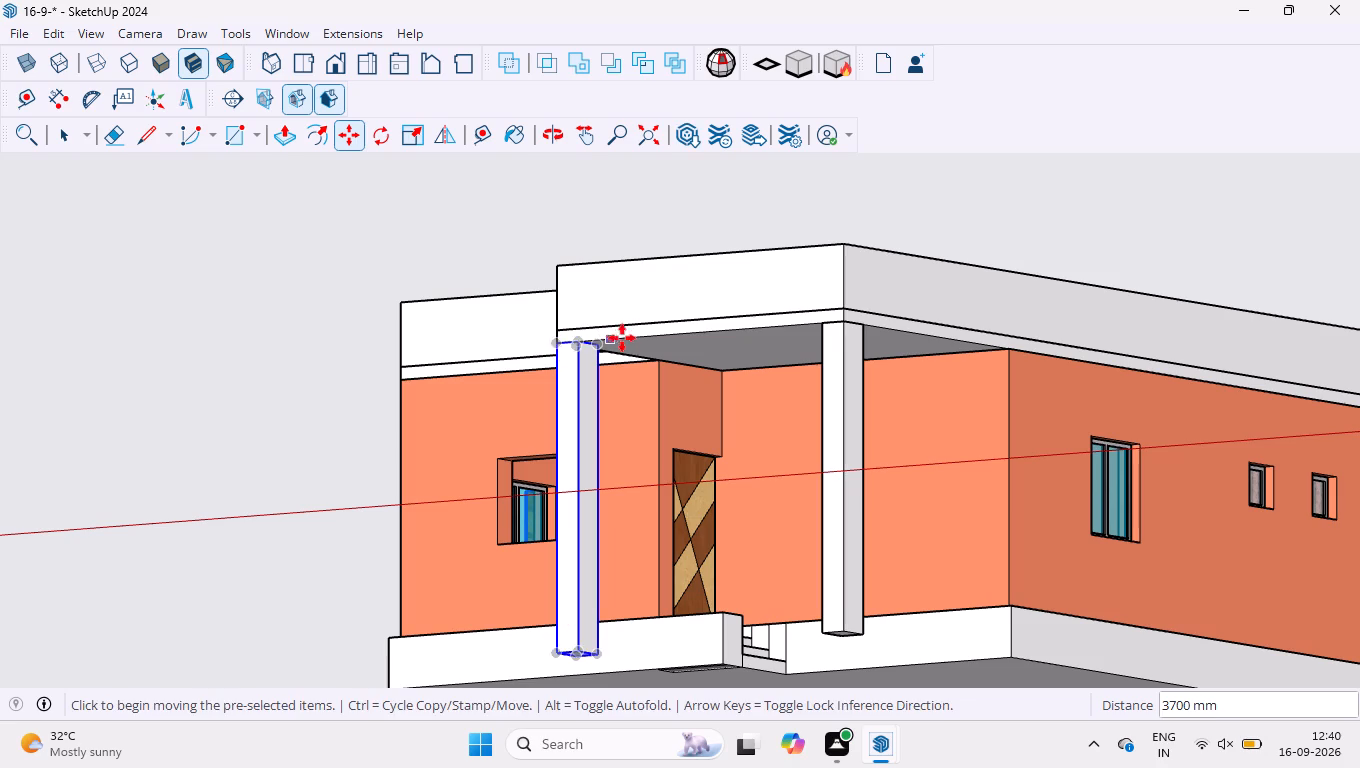
key("space")
Examine the house from several sides, checking both entrance columns, the overhang and the plinth.
middle_click_drag(531, 229, 583, 341)
scroll(625, 214, "down", 9)
middle_click_drag(519, 280, 970, 347)
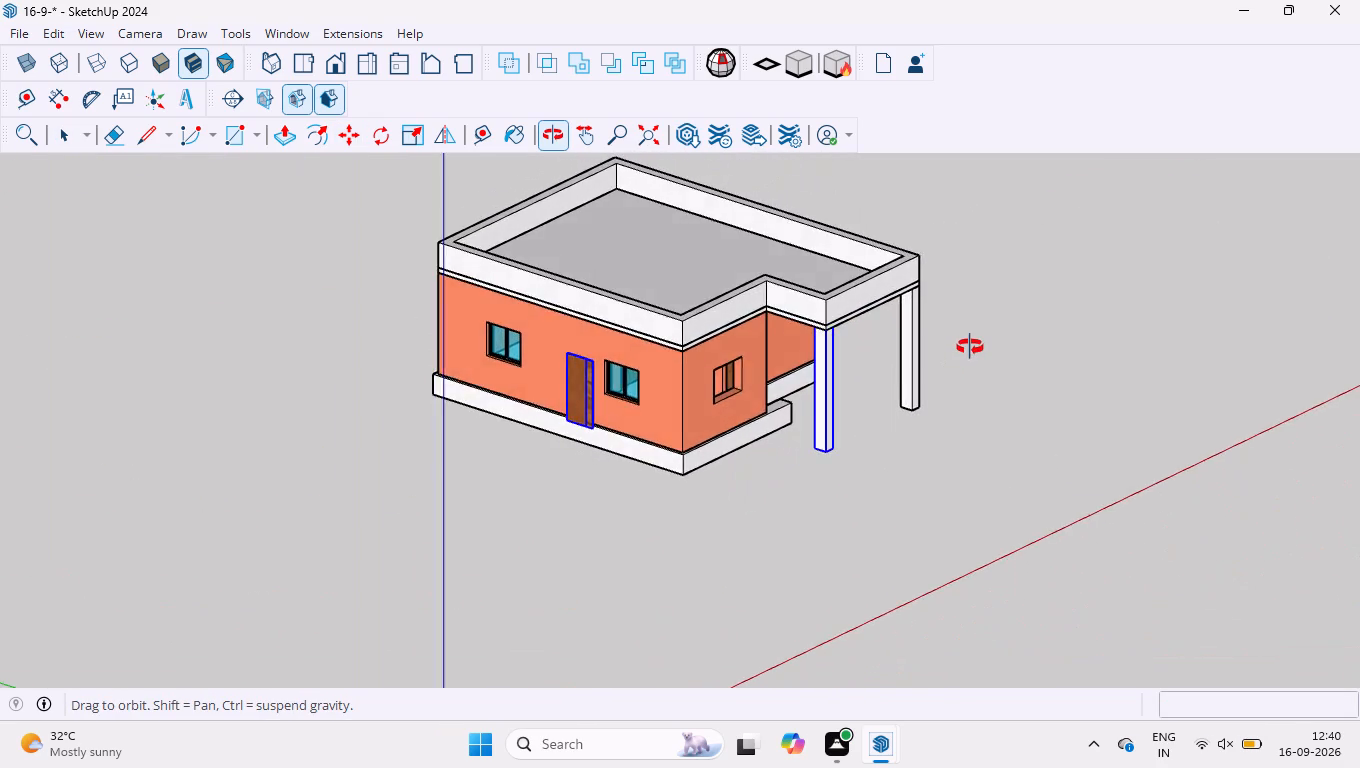
middle_click_drag(970, 347, 394, 272)
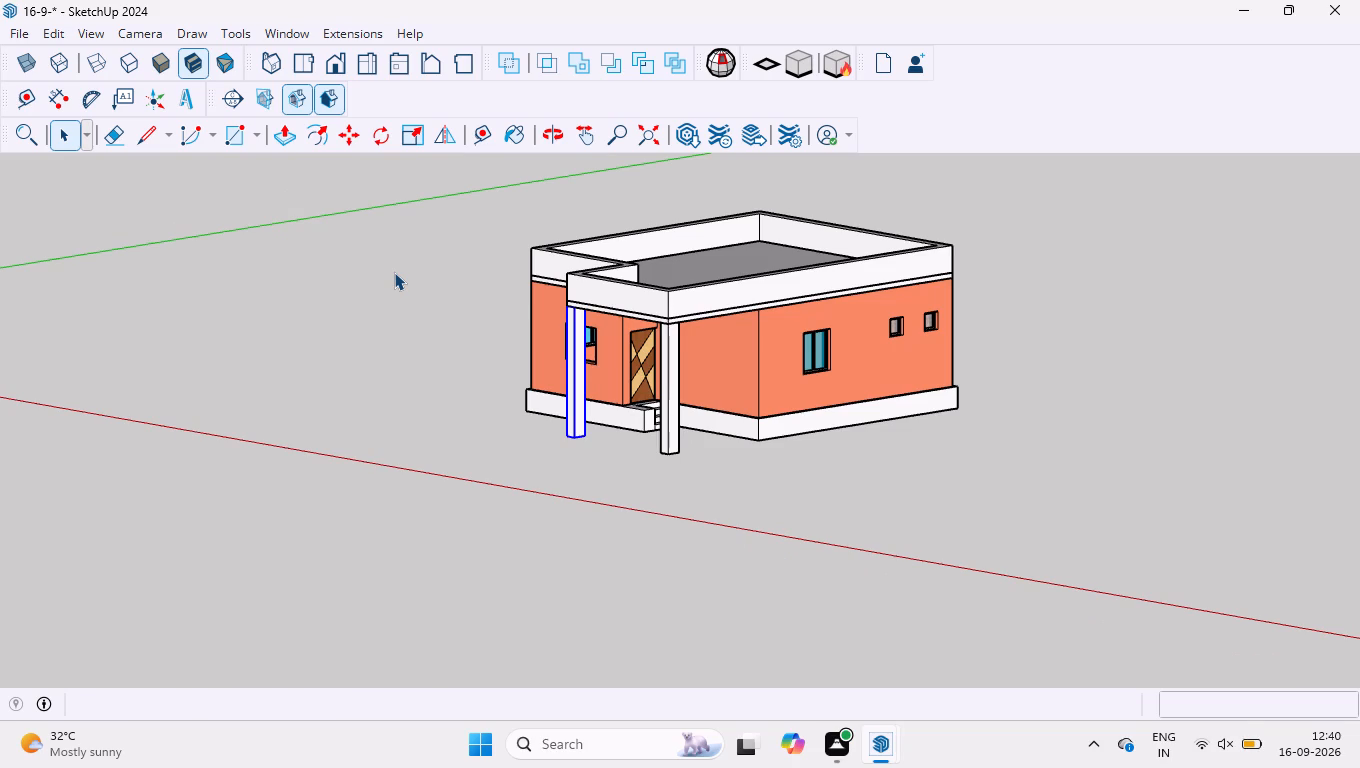
scroll(806, 429, "up", 5)
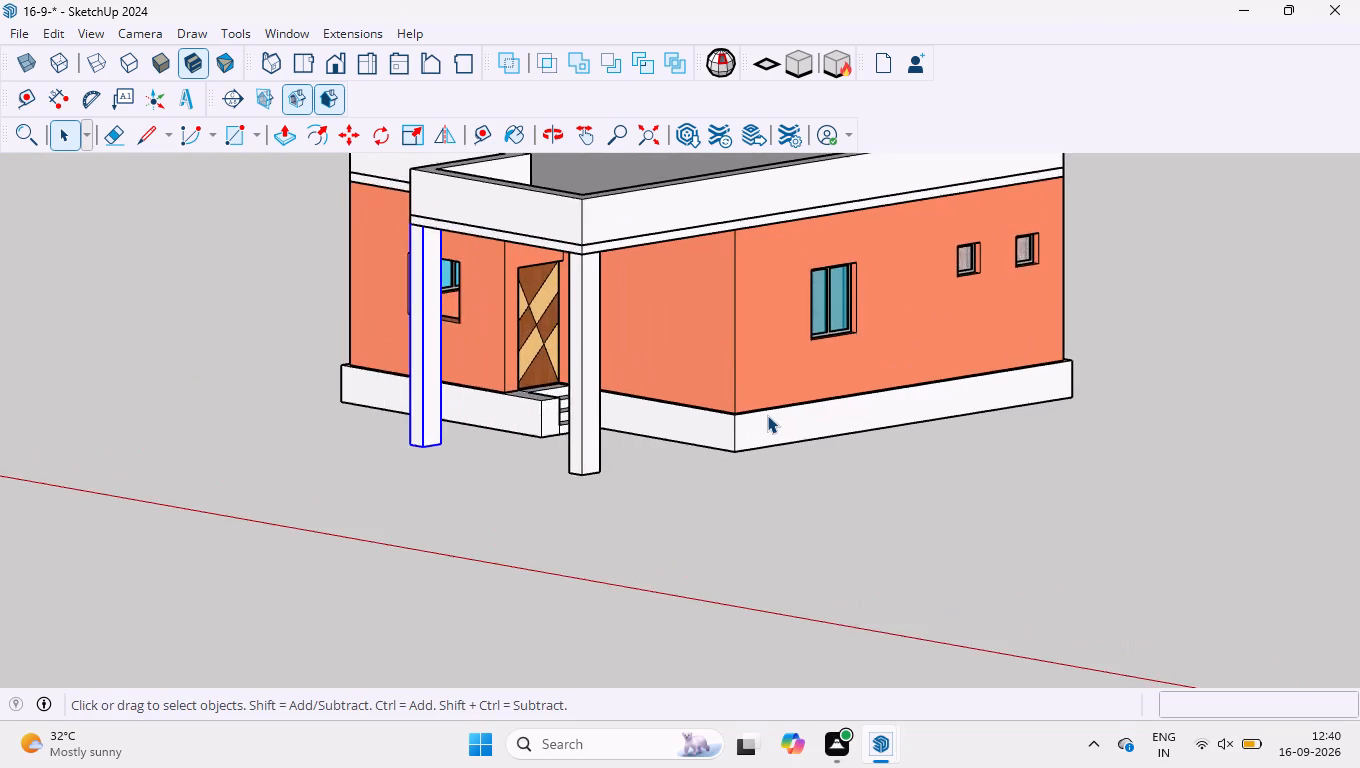
scroll(767, 415, "up", 4)
scroll(760, 445, "down", 2)
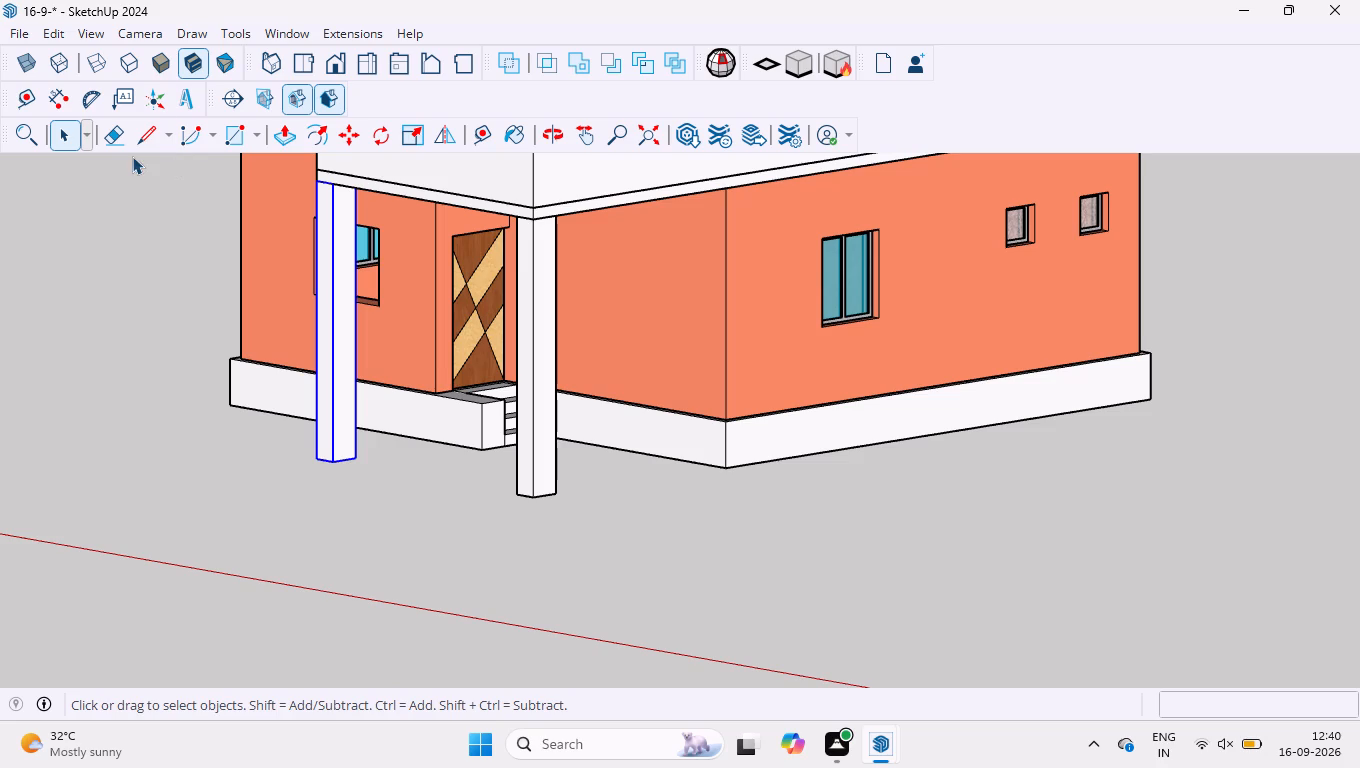
Draw a stair step profile beside the house: a 150 mm vertical riser followed by a 240 mm tread along the green axis.
left_click(146, 133)
scroll(471, 461, "down", 14)
scroll(793, 410, "down", 1)
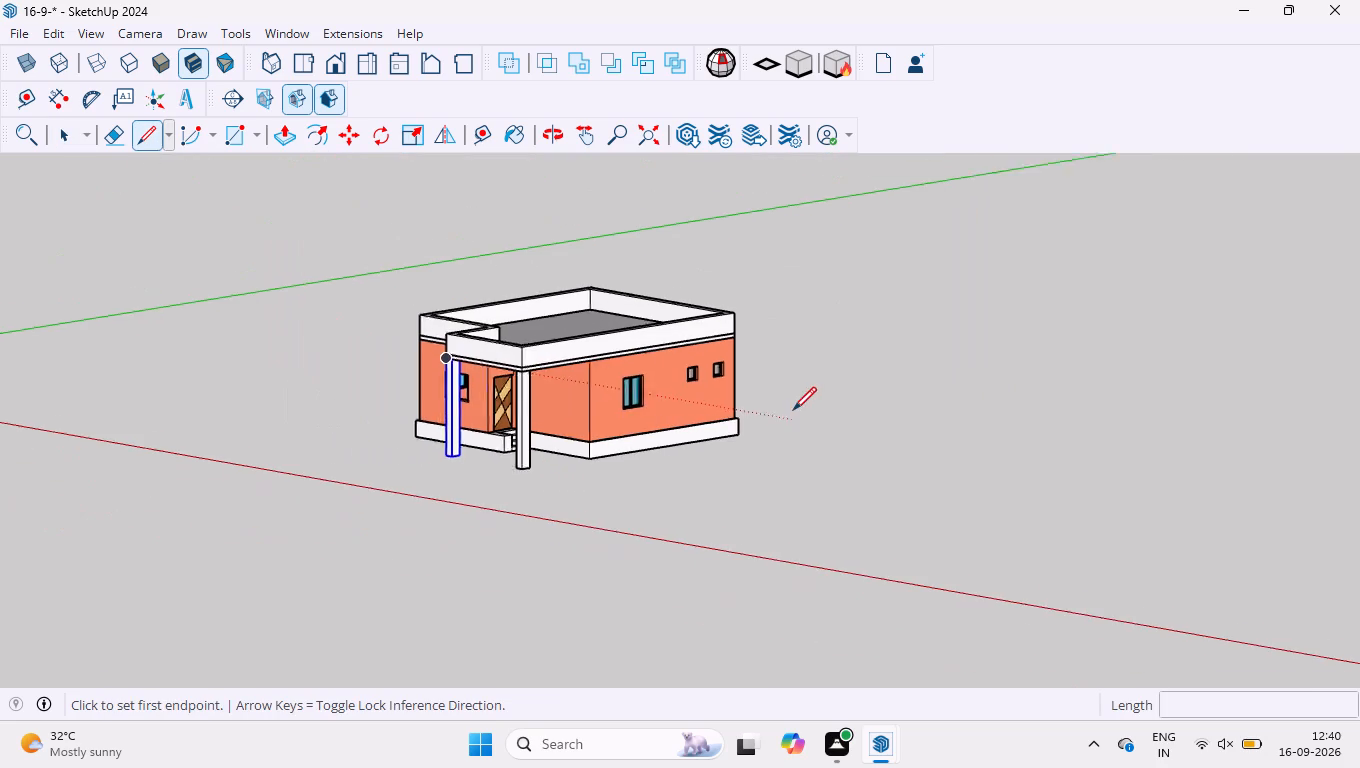
scroll(793, 410, "down", 1)
scroll(792, 292, "up", 7)
left_click(914, 513)
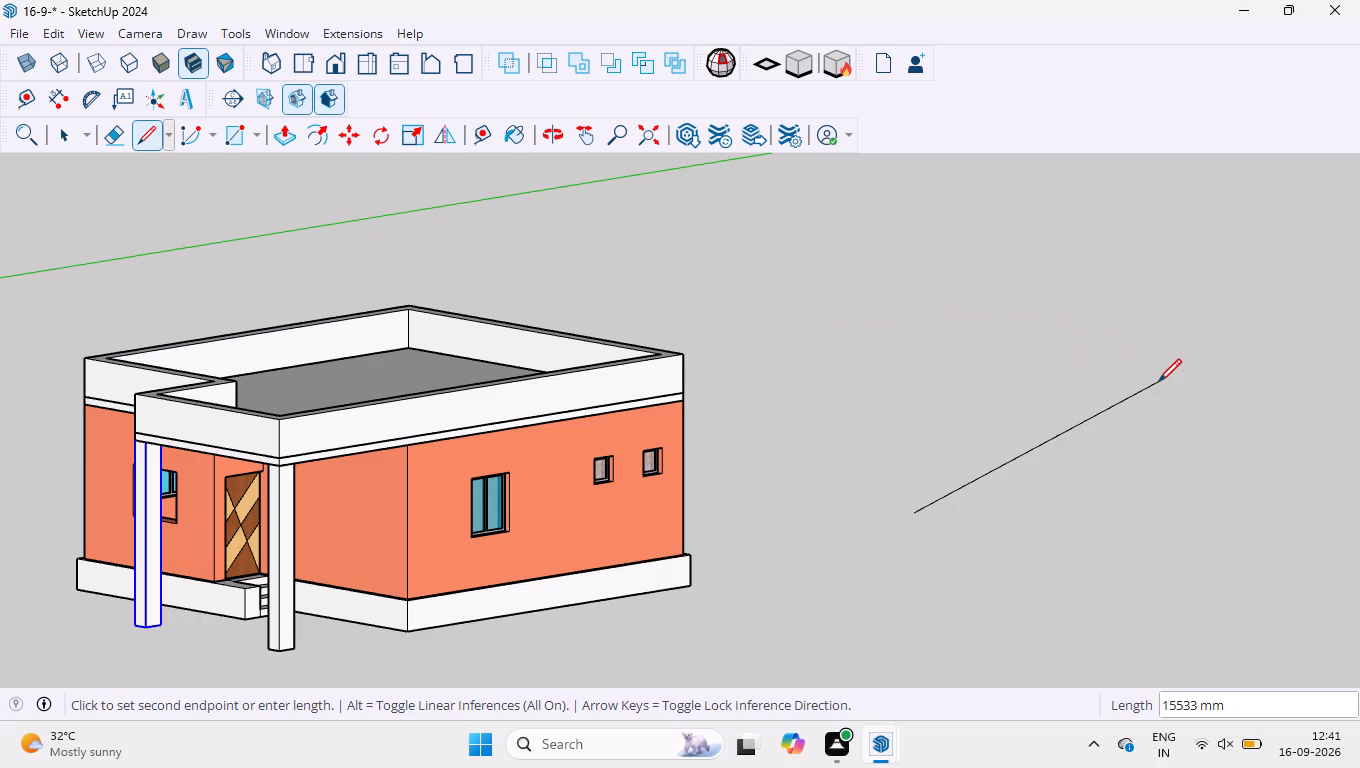
key("Up")
type("150")
key("Return")
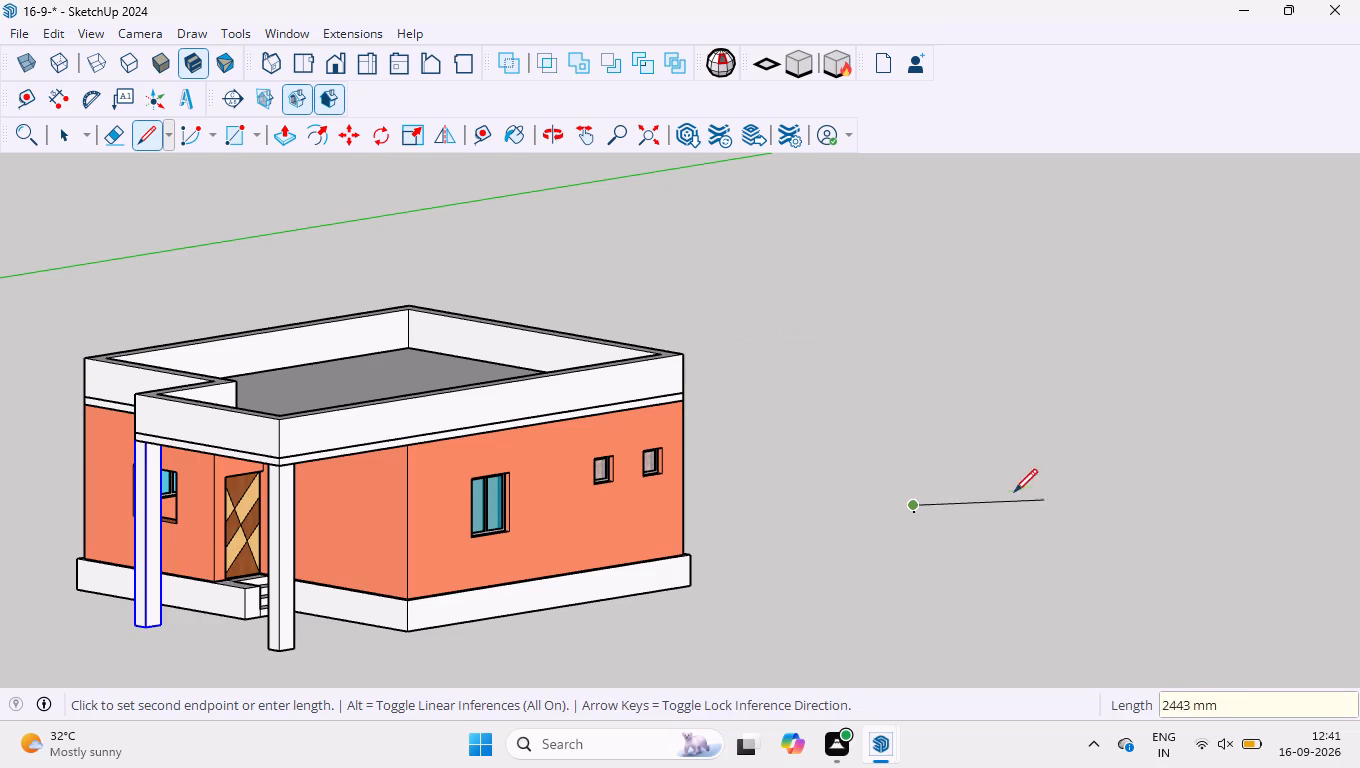
scroll(922, 552, "up", 4)
scroll(867, 430, "up", 9)
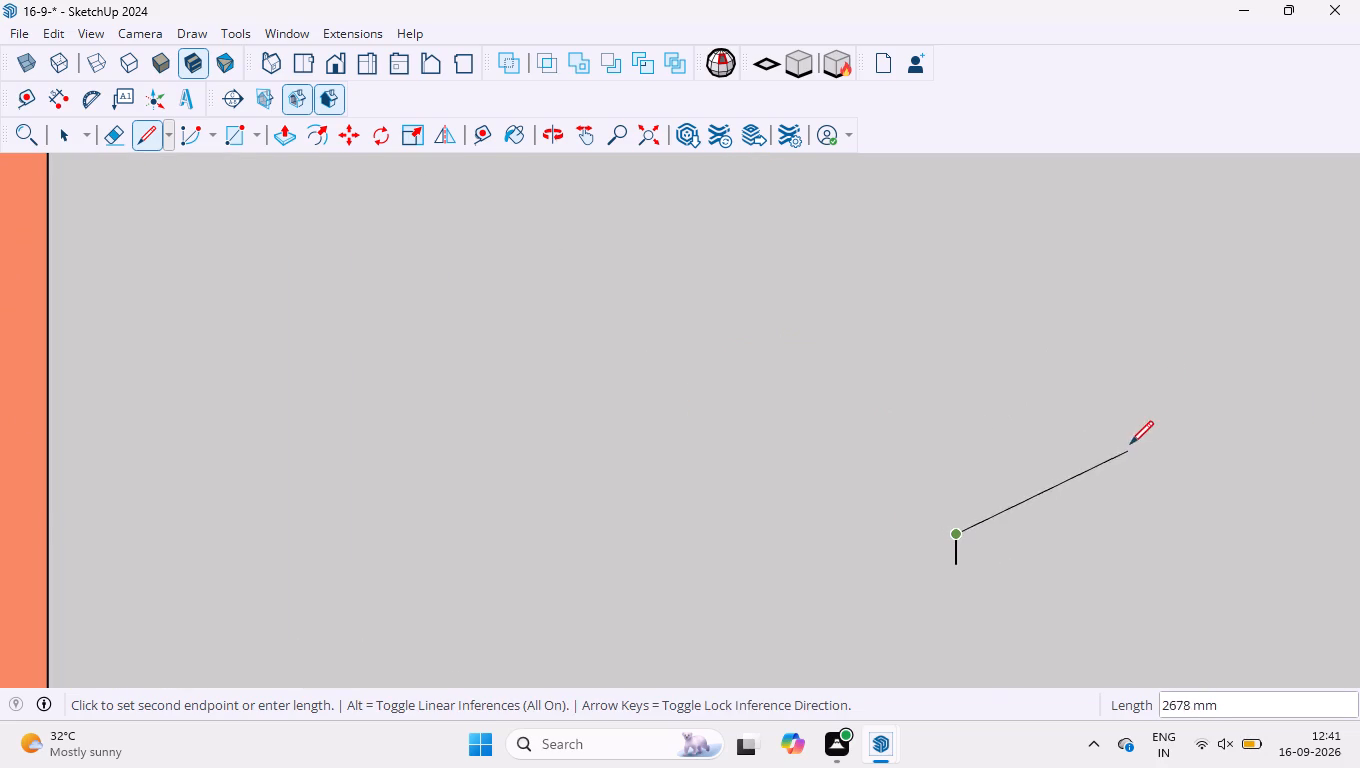
key("Left")
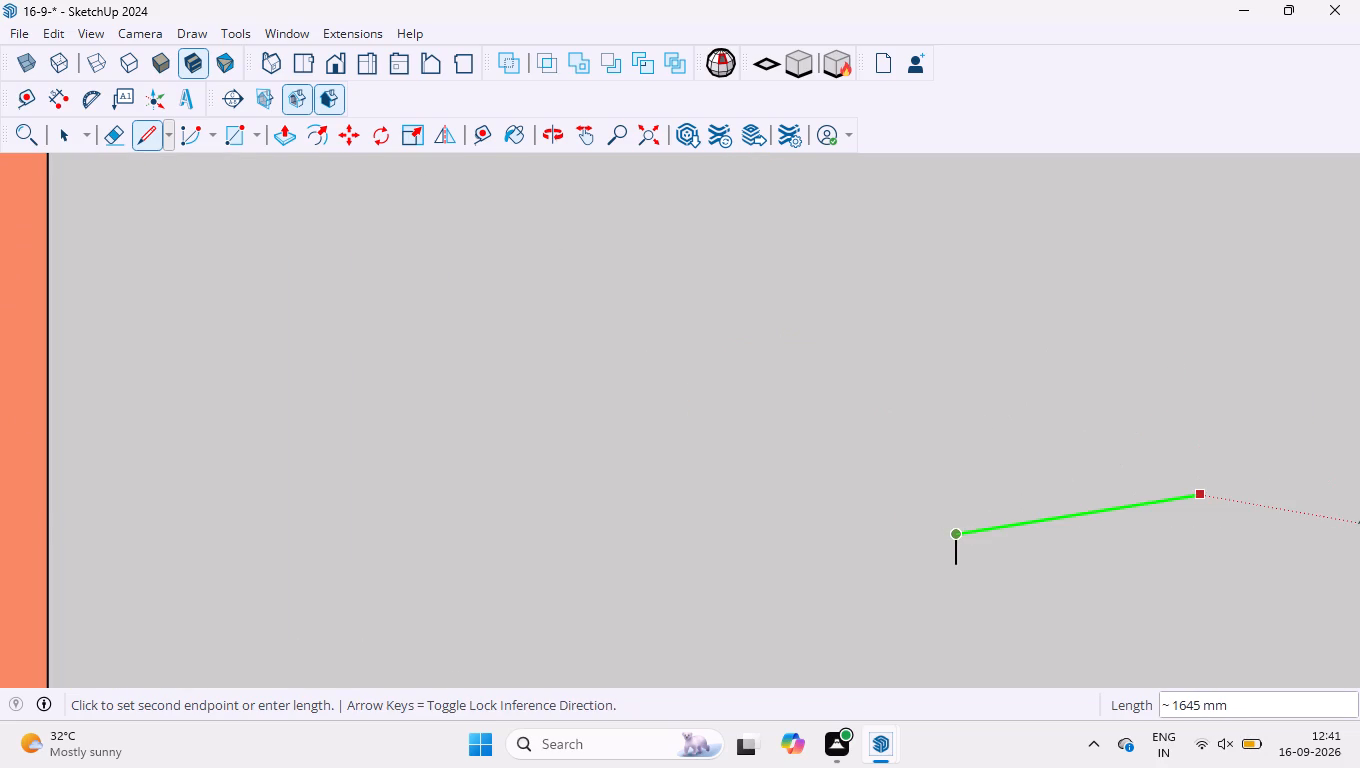
type("249")
key("BackSpace")
key("0")
key("Return")
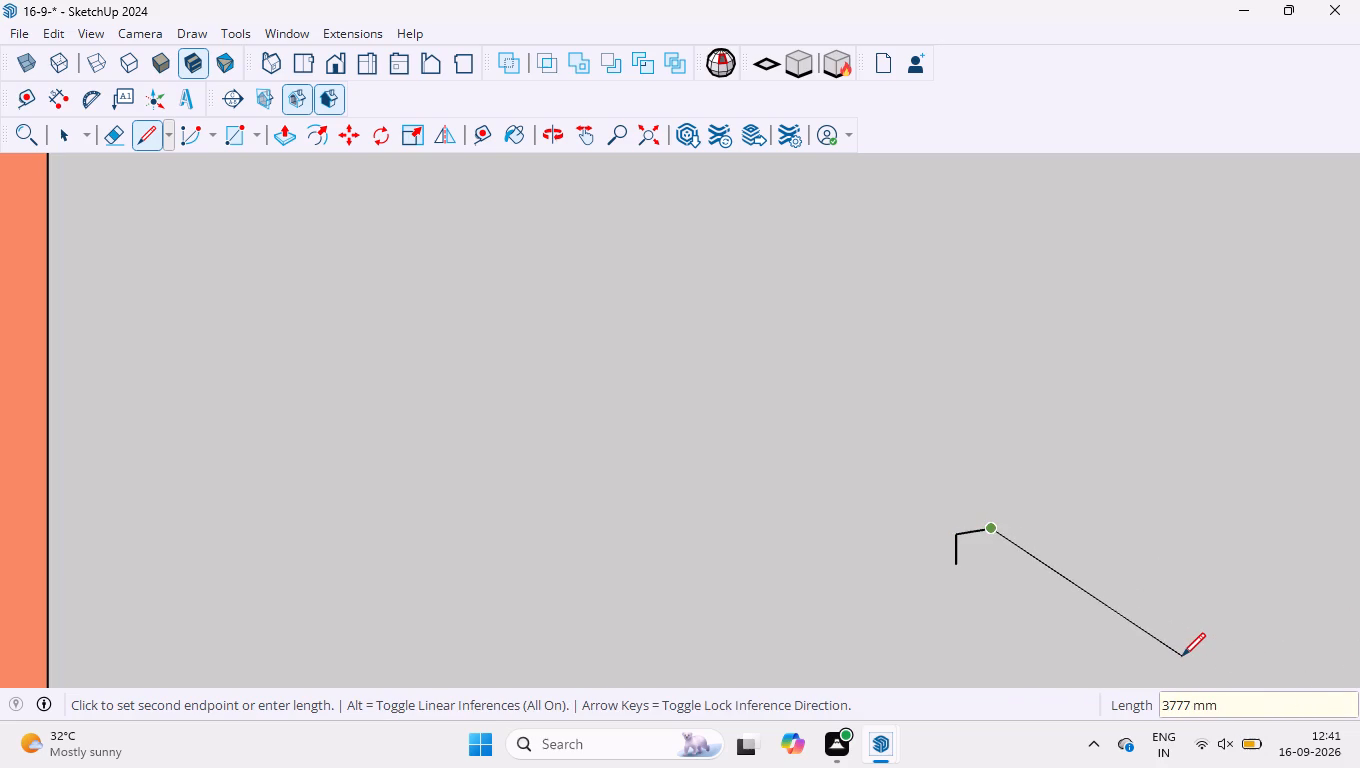
key("space")
Copy the riser and tread from the riser's foot to the tread's end and multiply the copy 13 times into a stair profile.
left_click_drag(888, 444, 1068, 618)
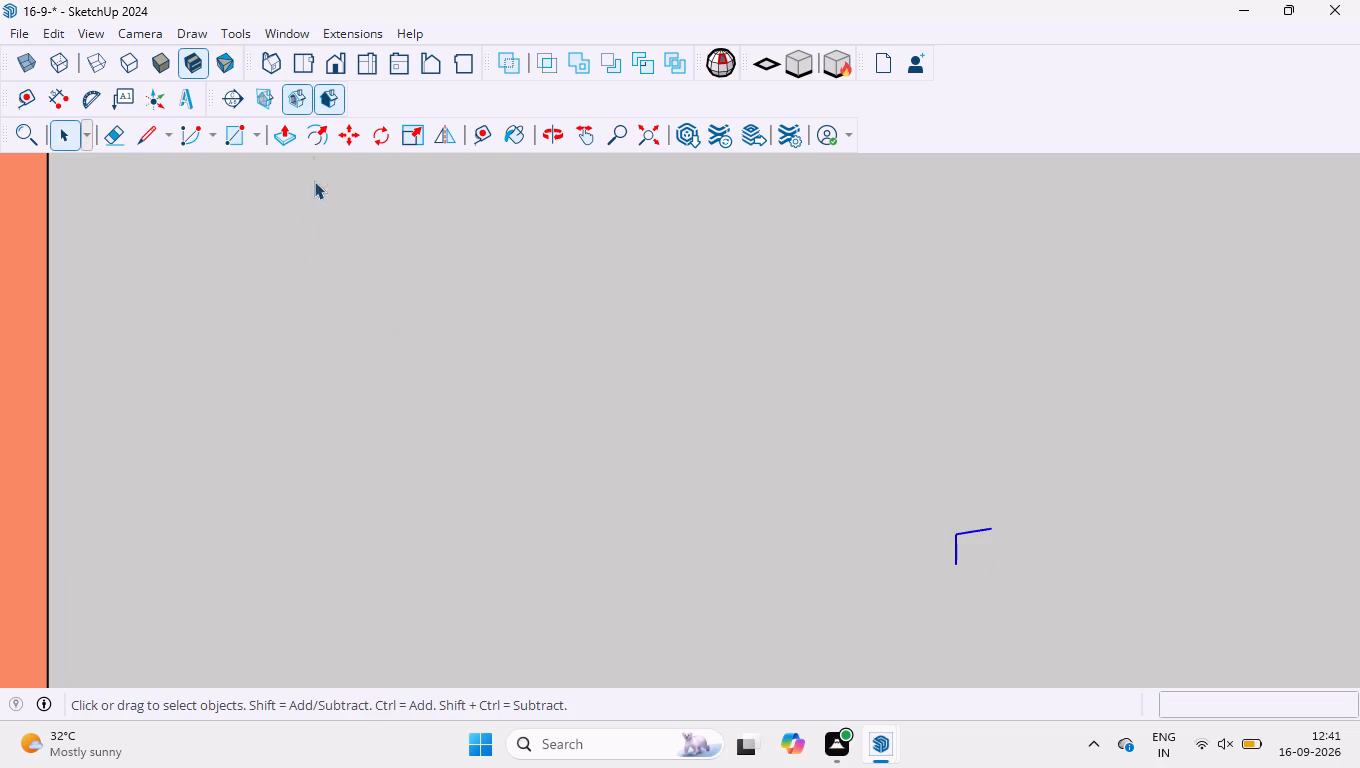
left_click(349, 140)
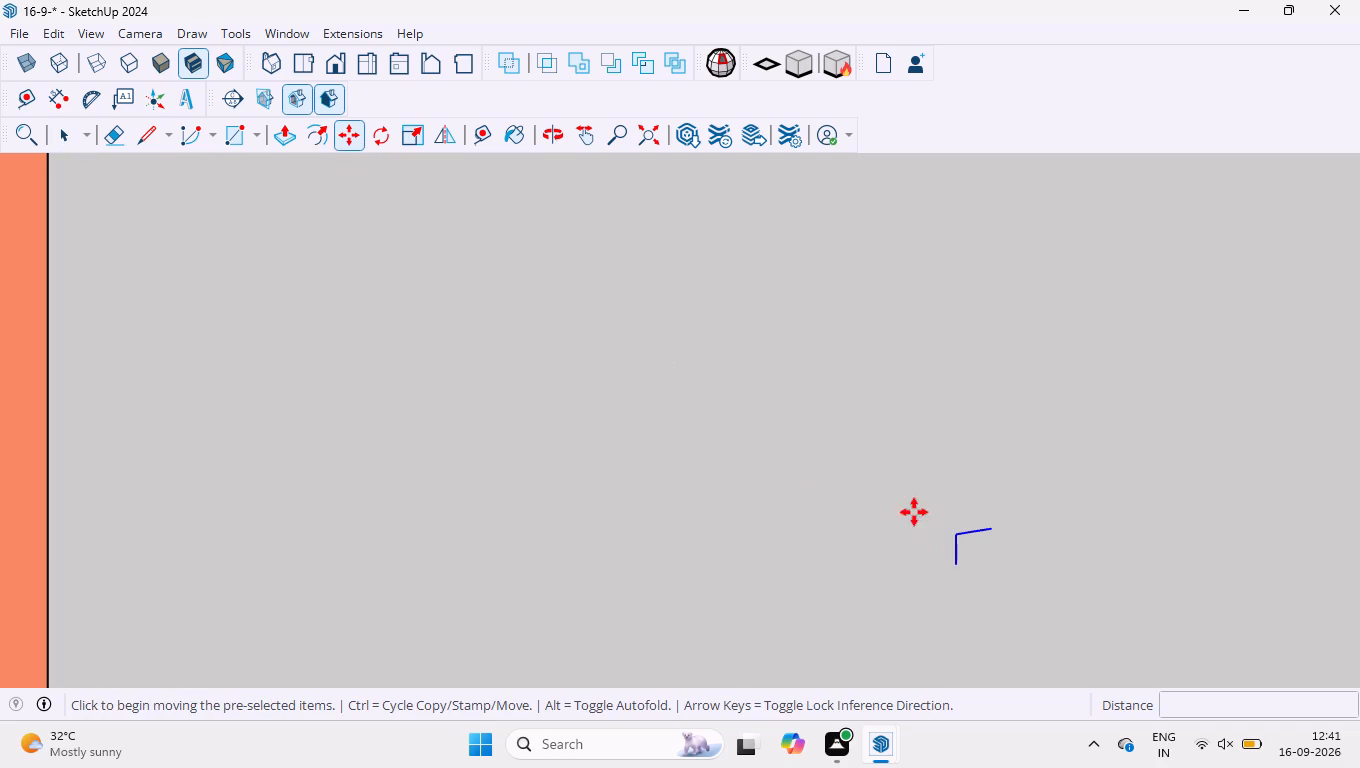
left_click(959, 564)
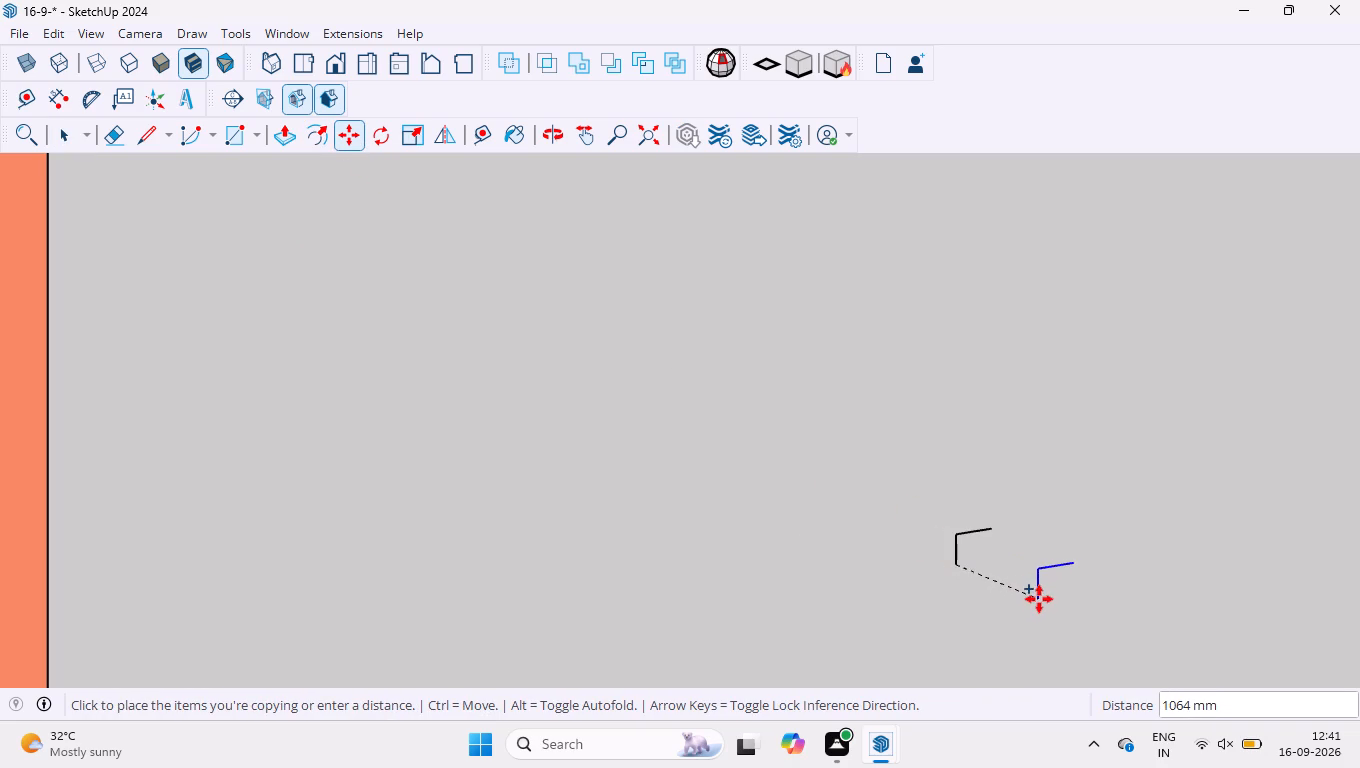
left_click(992, 531)
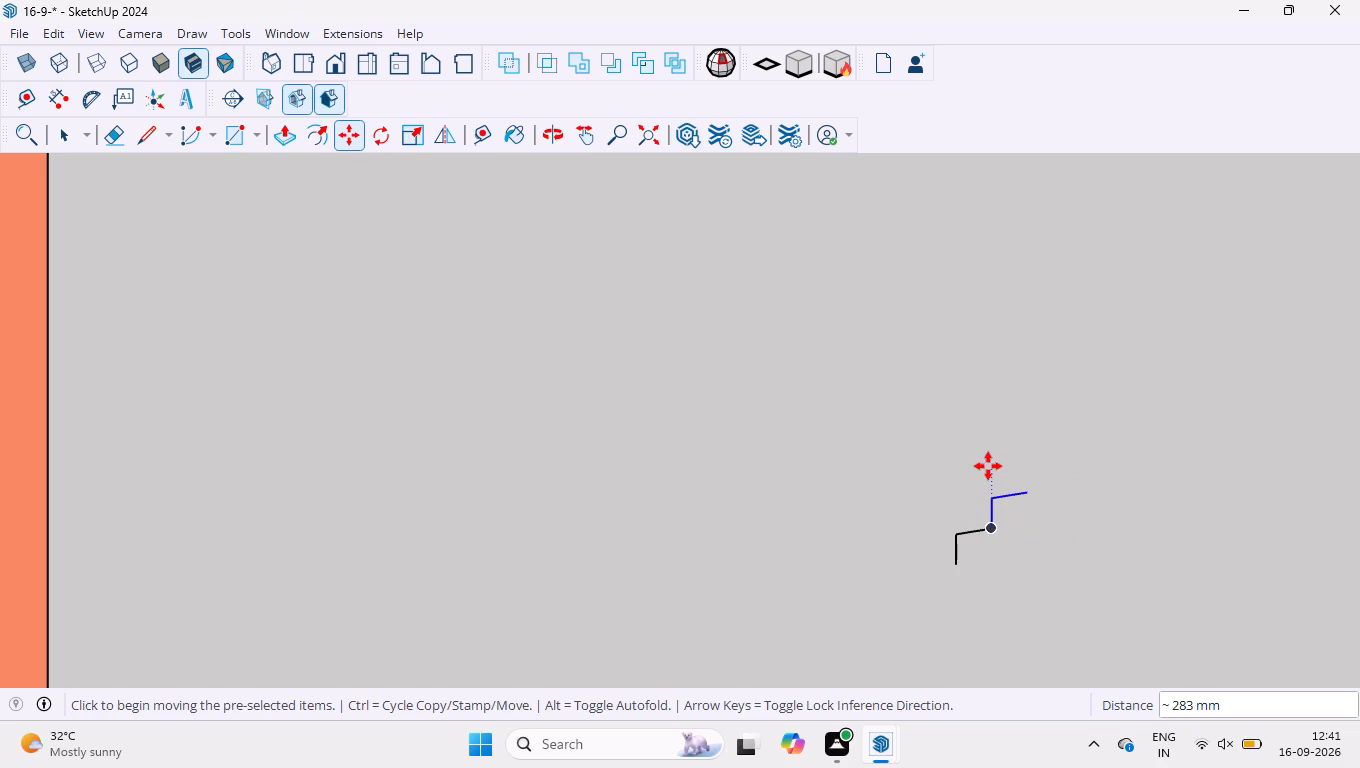
key("shift+asterisk")
type("13")
key("Return")
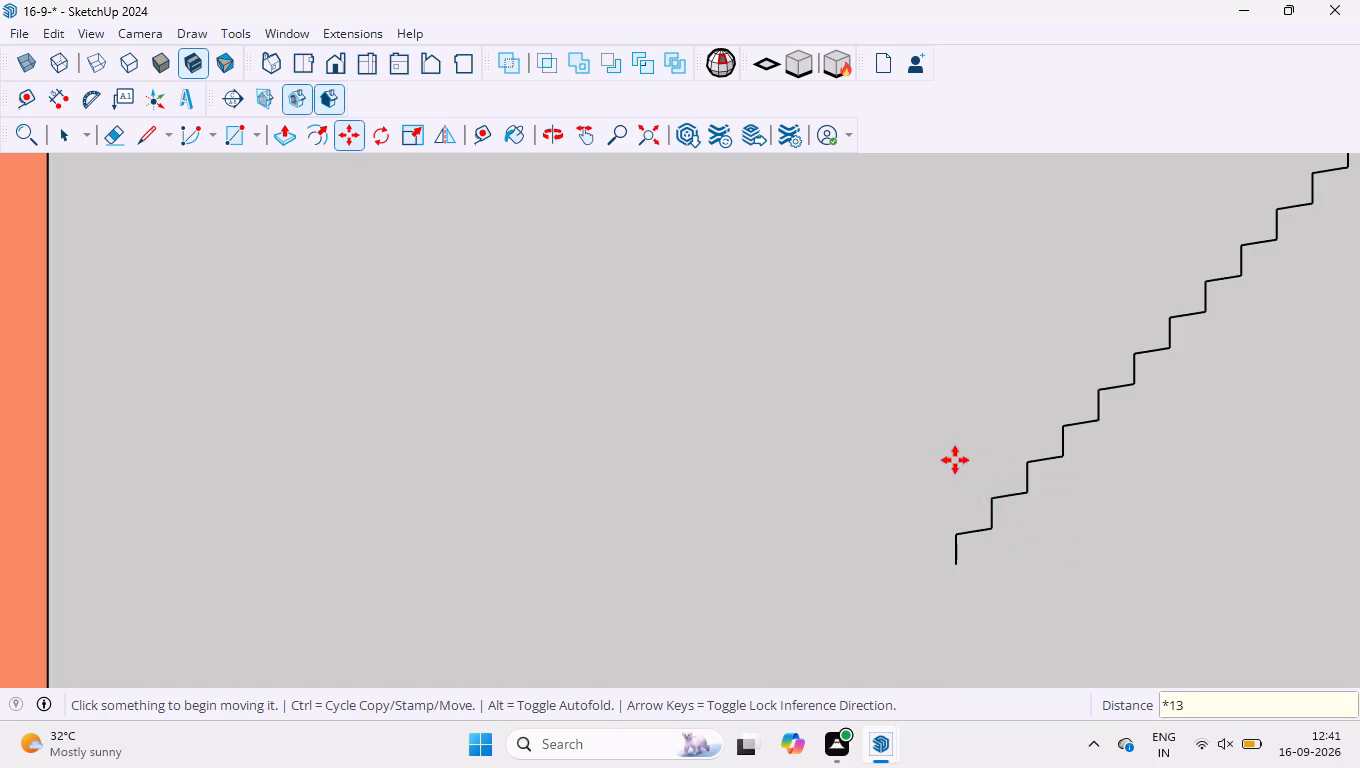
Erase the topmost riser and tread from the stair profile.
scroll(917, 477, "down", 13)
scroll(1073, 391, "up", 3)
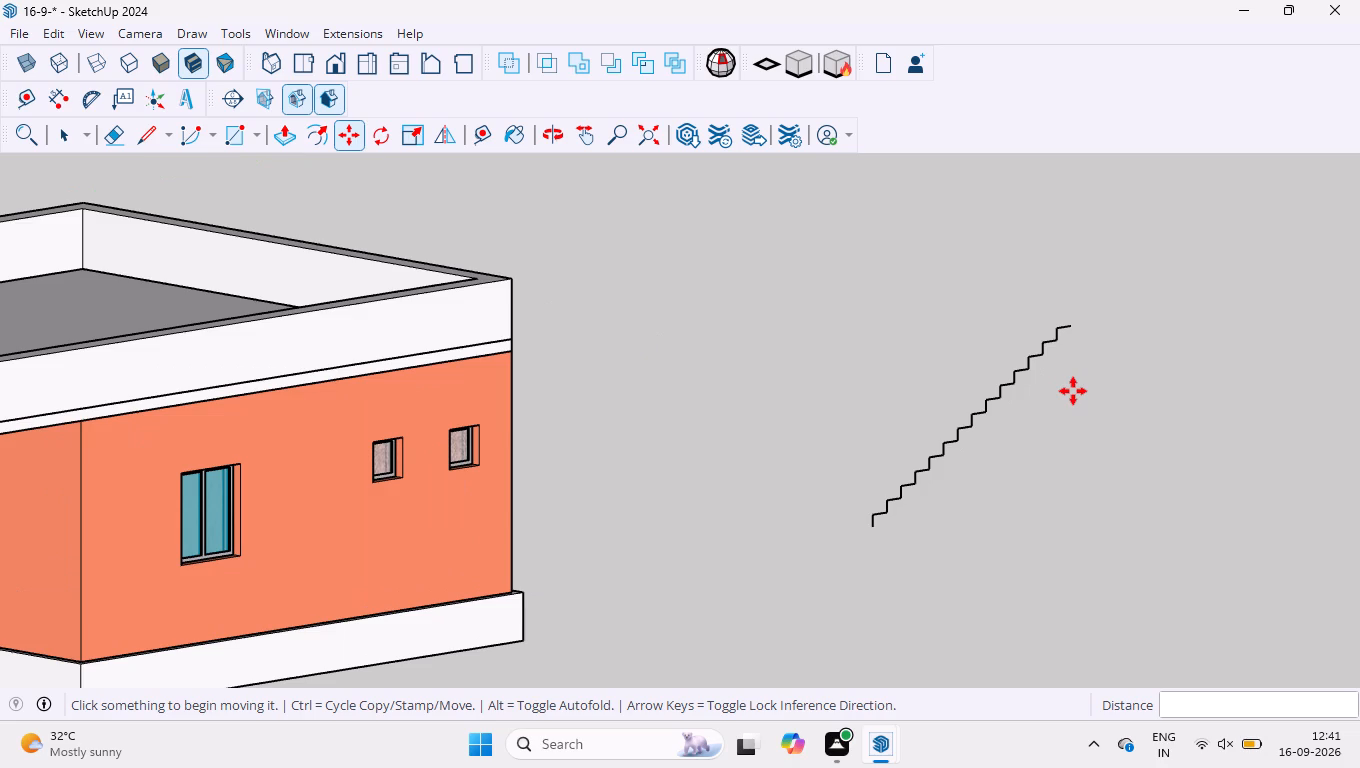
key("space")
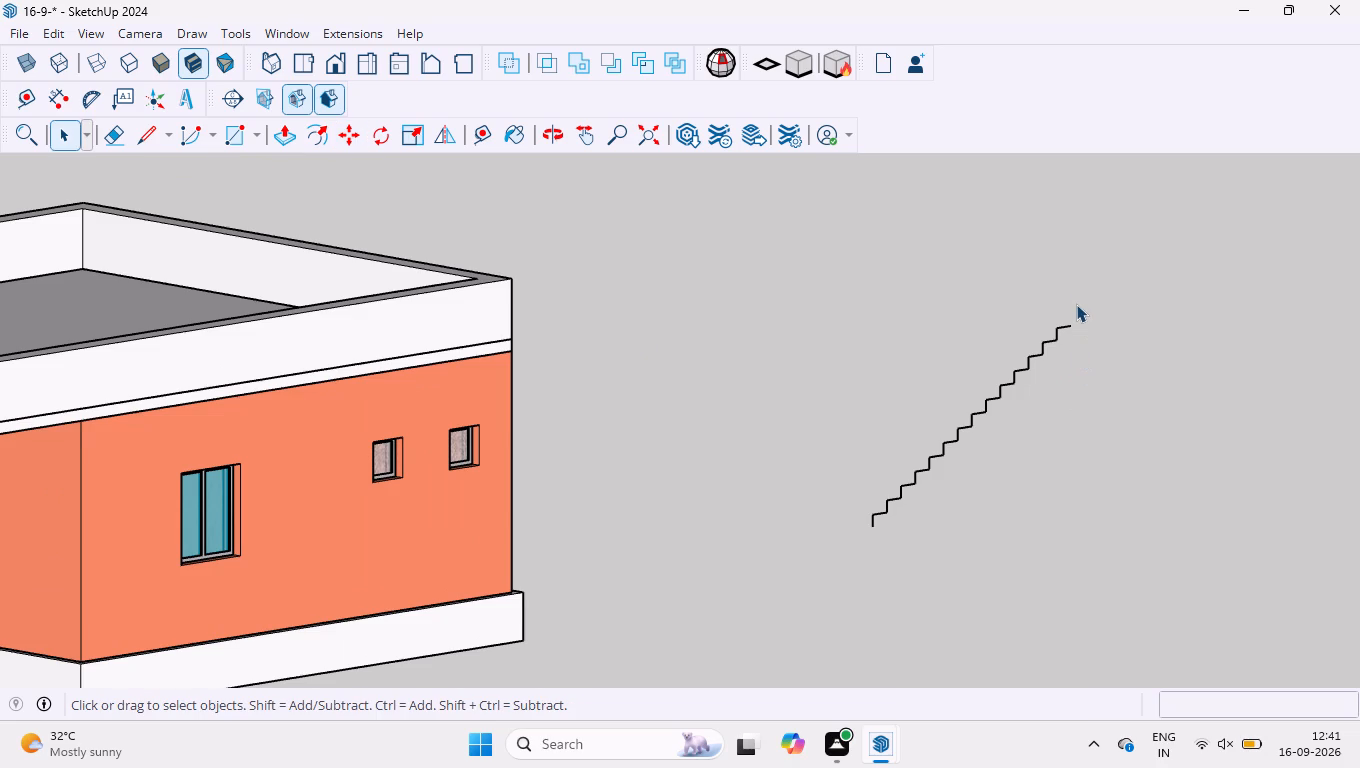
scroll(1076, 304, "up", 13)
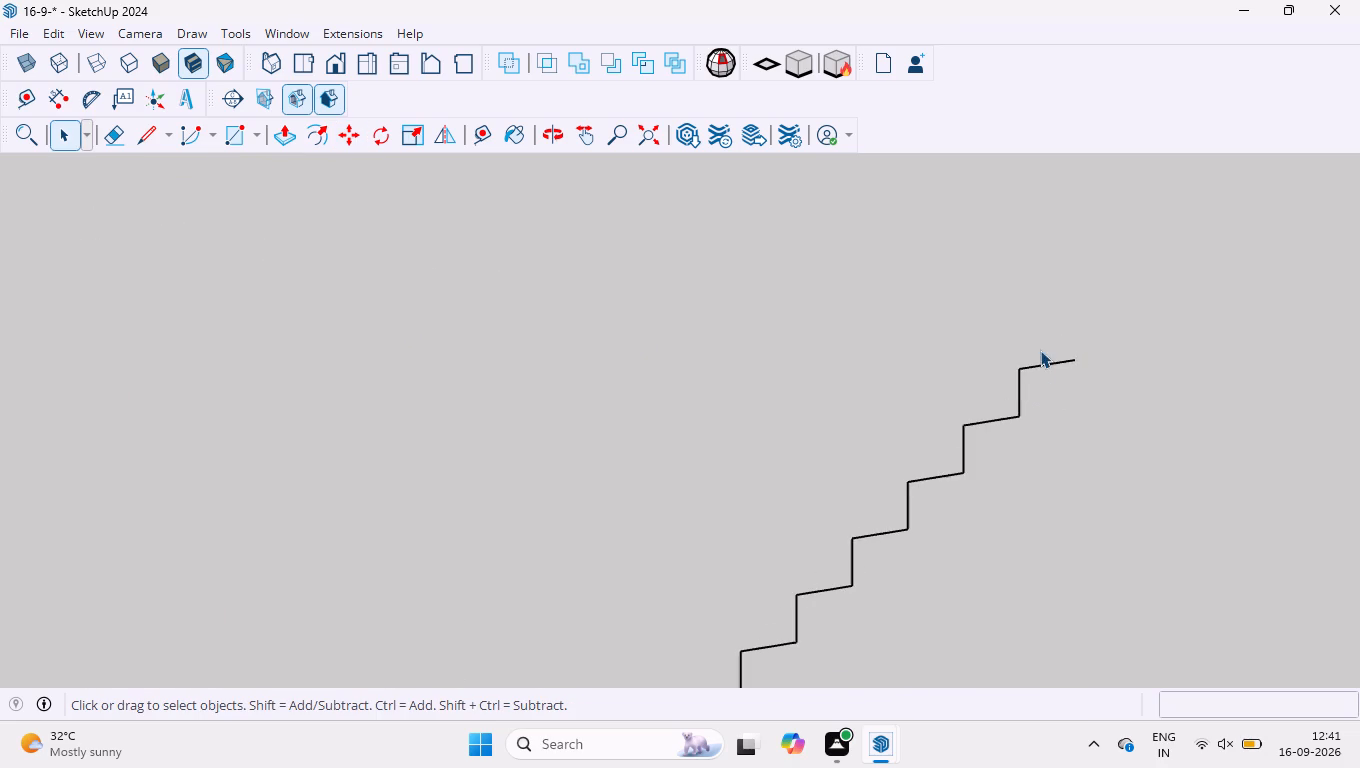
scroll(1053, 353, "up", 3)
key("e")
left_click_drag(1061, 349, 1005, 409)
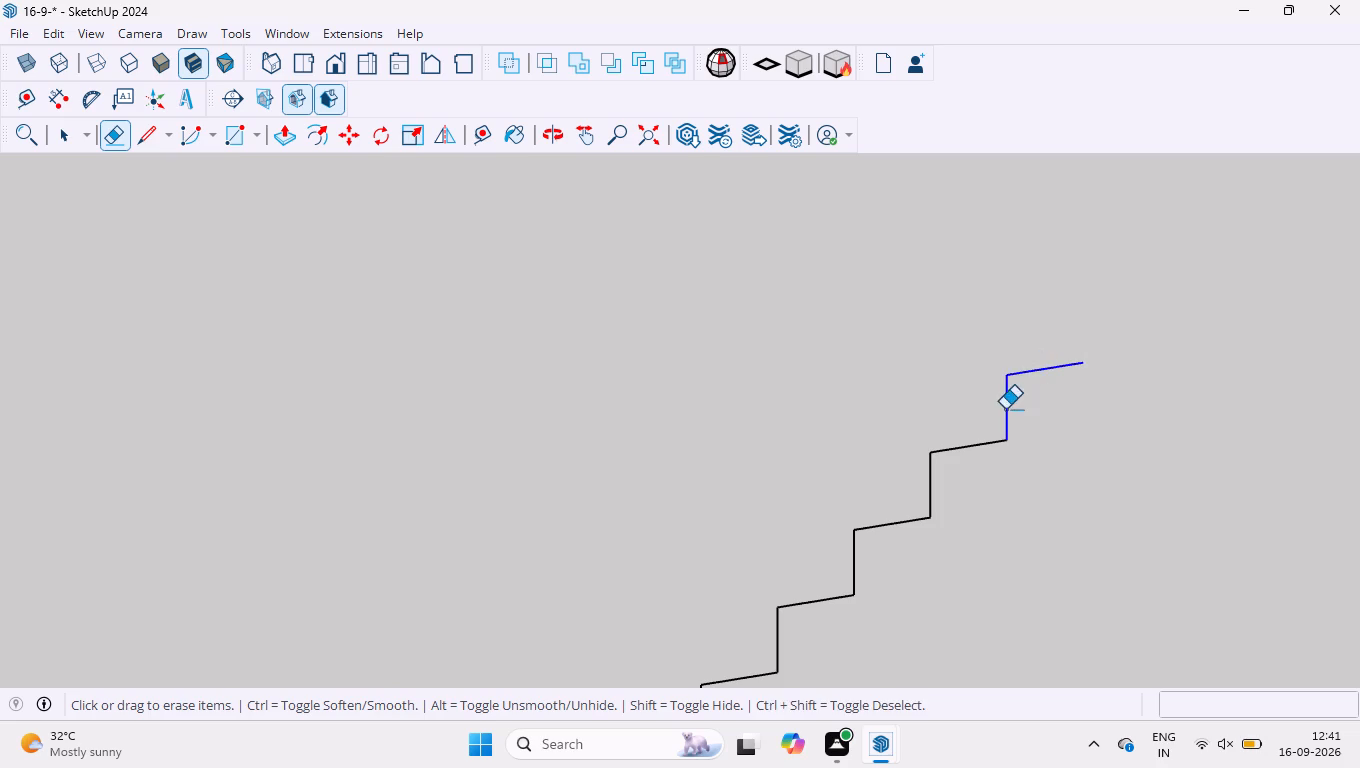
left_click_drag(1005, 409, 1004, 411)
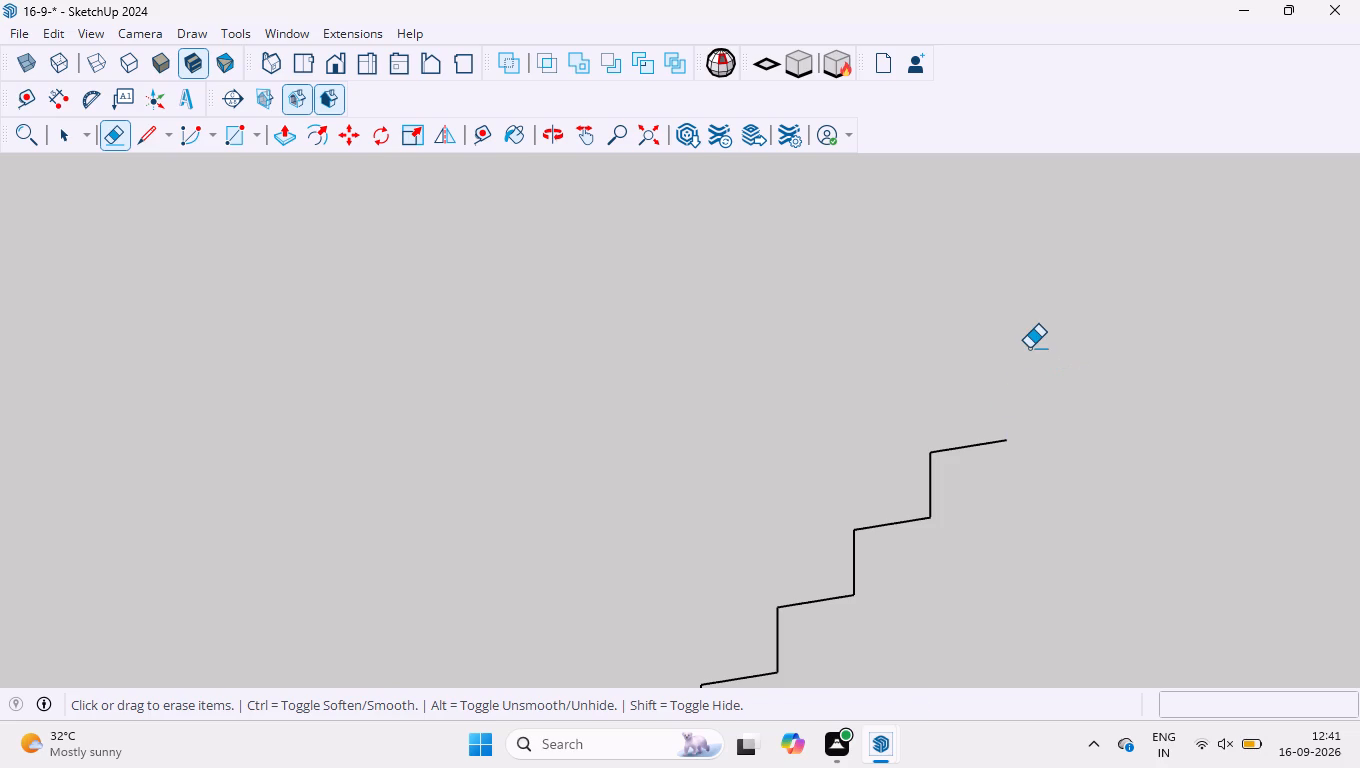
key("space")
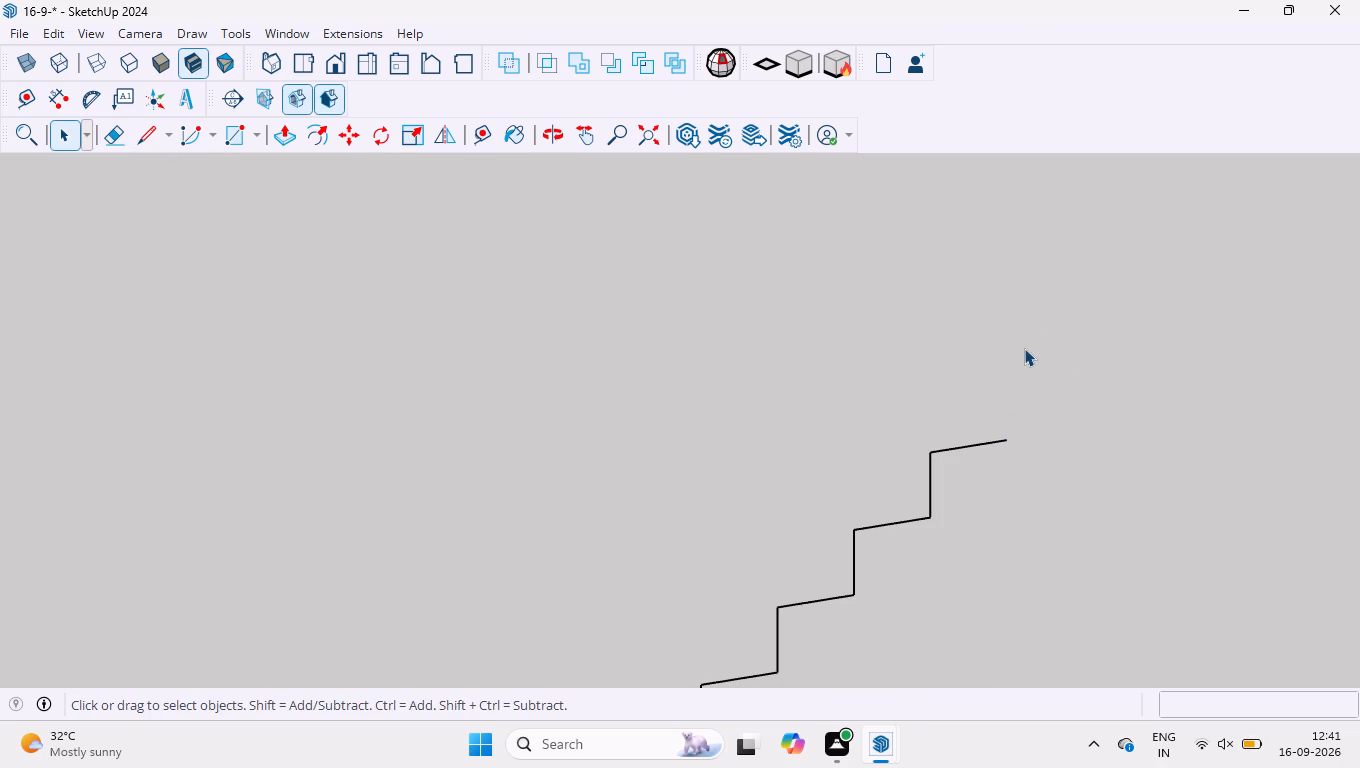
Place a diagonal guide line from the foot of the lowest riser to the end of the top tread.
scroll(1024, 346, "down", 16)
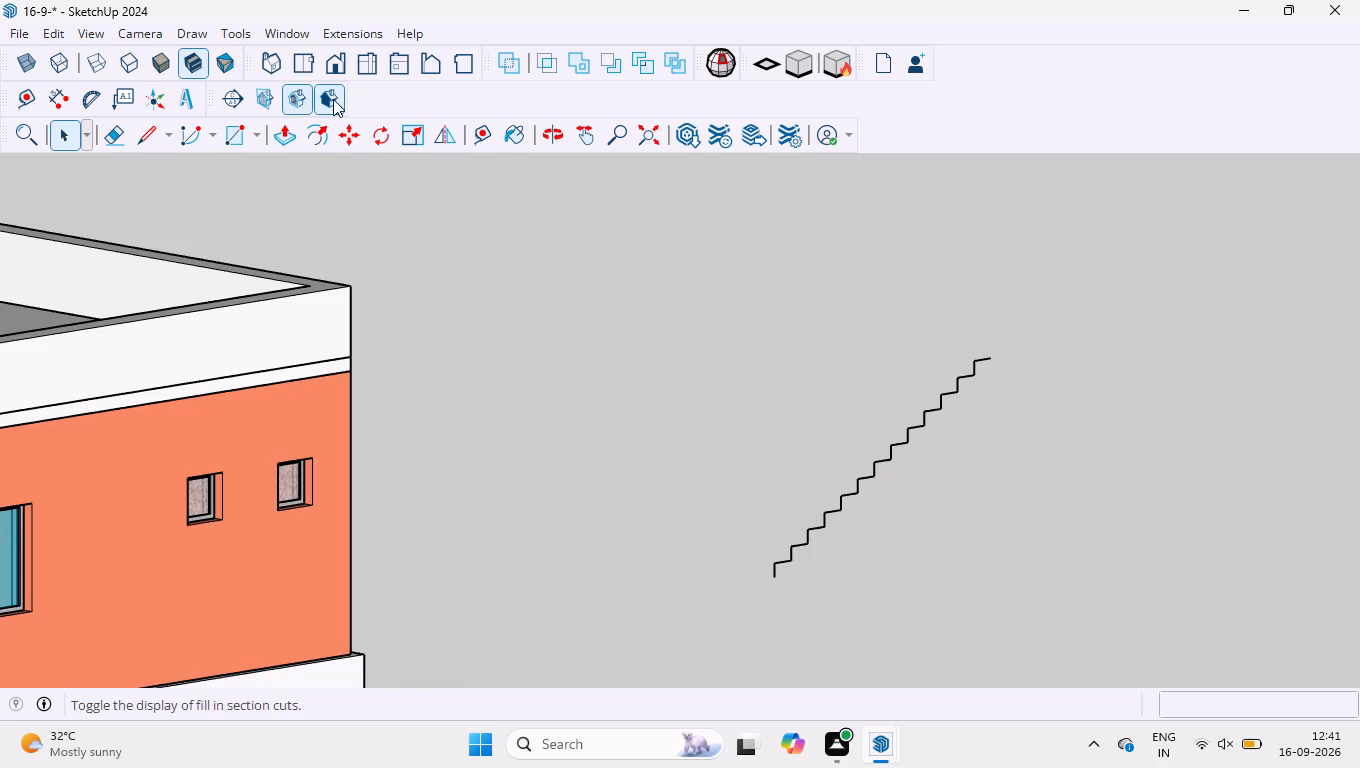
left_click(476, 139)
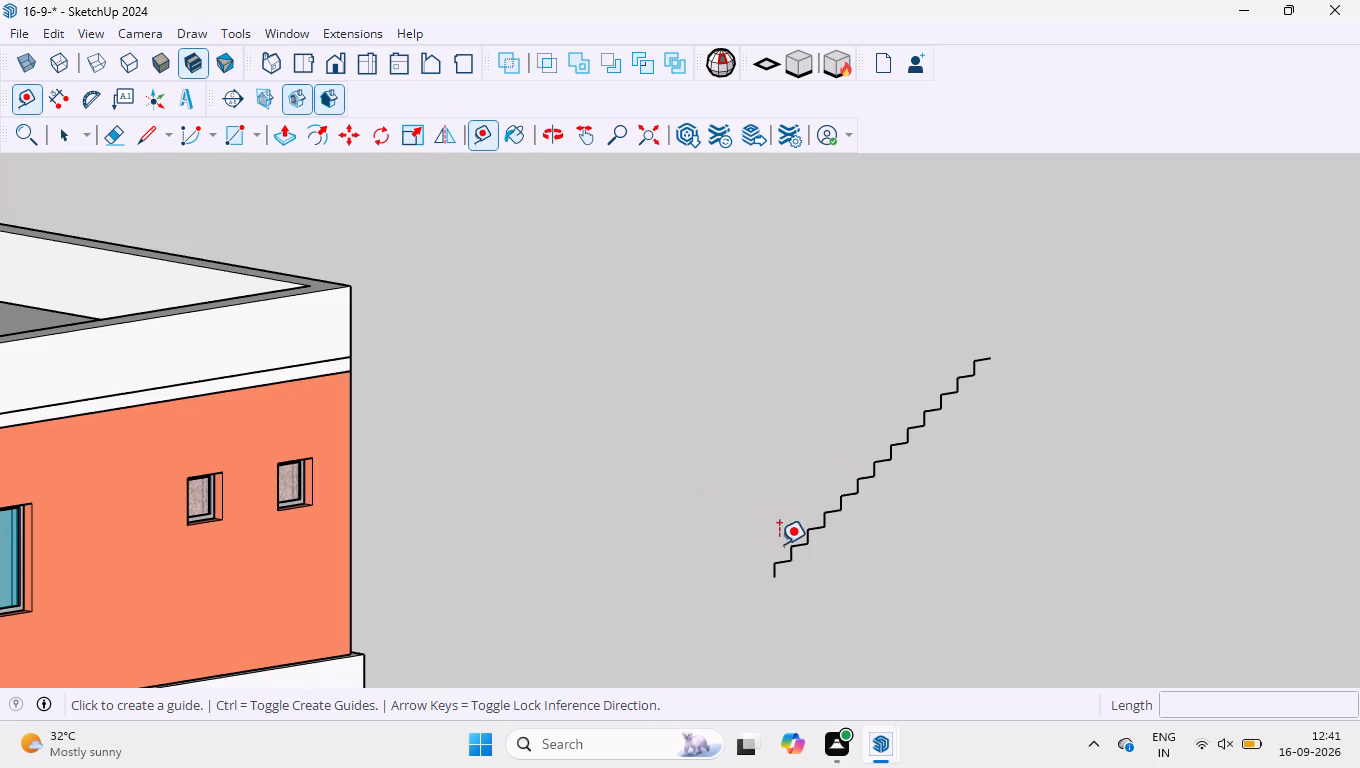
left_click(770, 580)
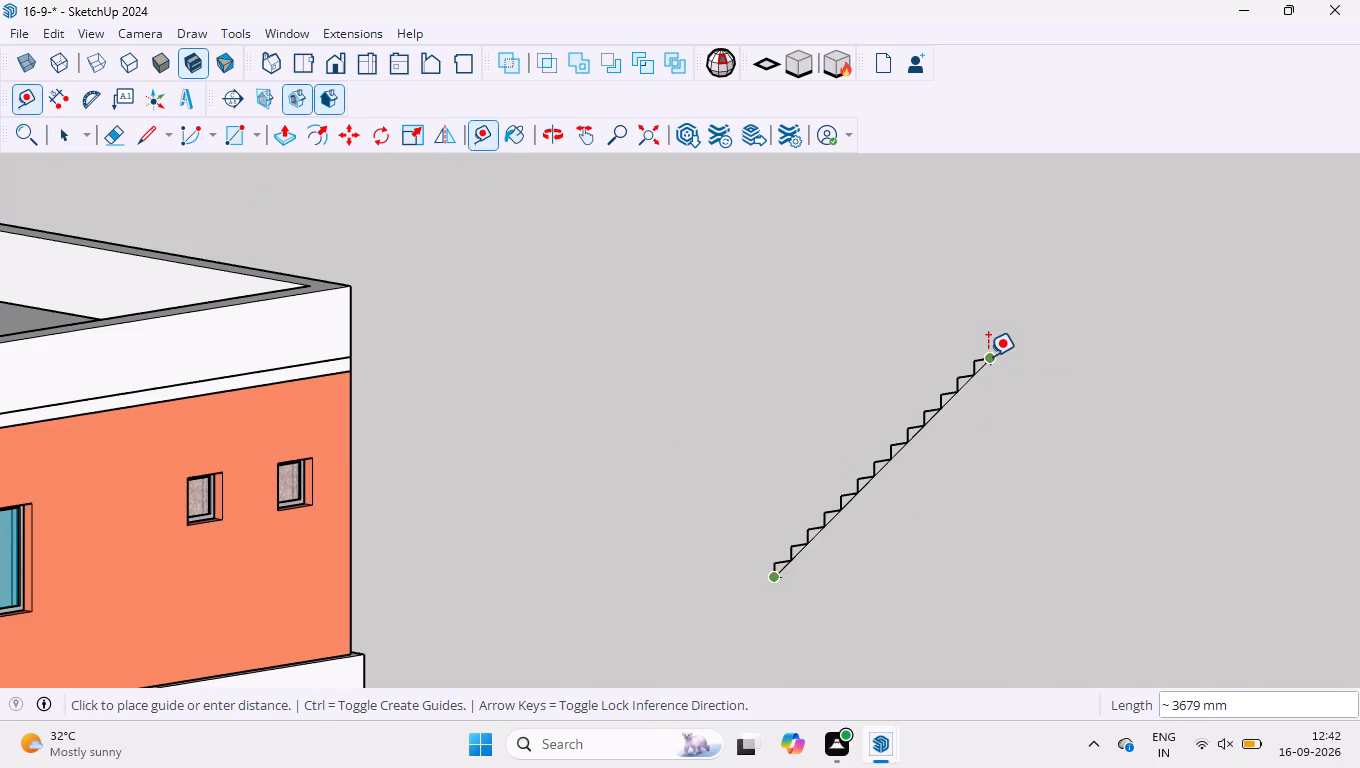
left_click(988, 356)
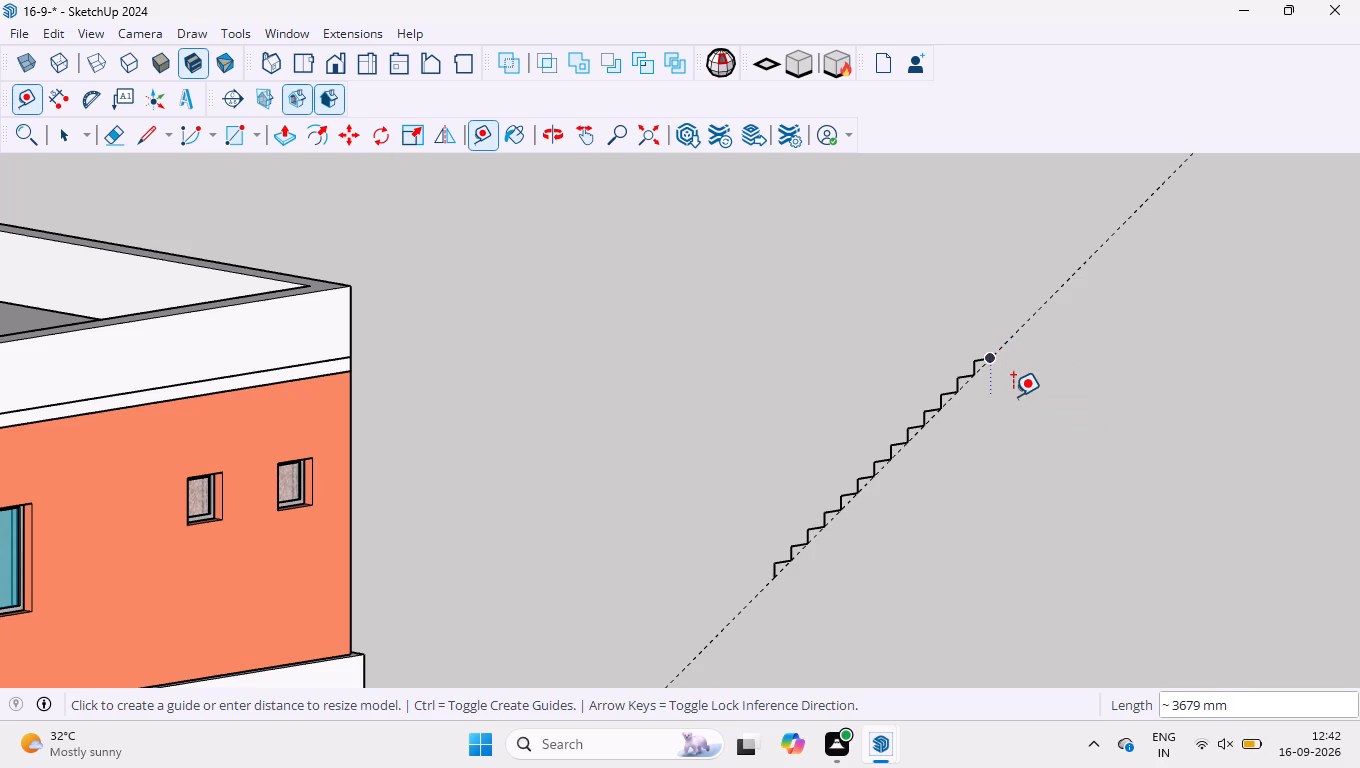
Add a second guide parallel to the stair's diagonal guide, offset 50 mm with the direction locked to the red axis.
scroll(980, 426, "up", 2)
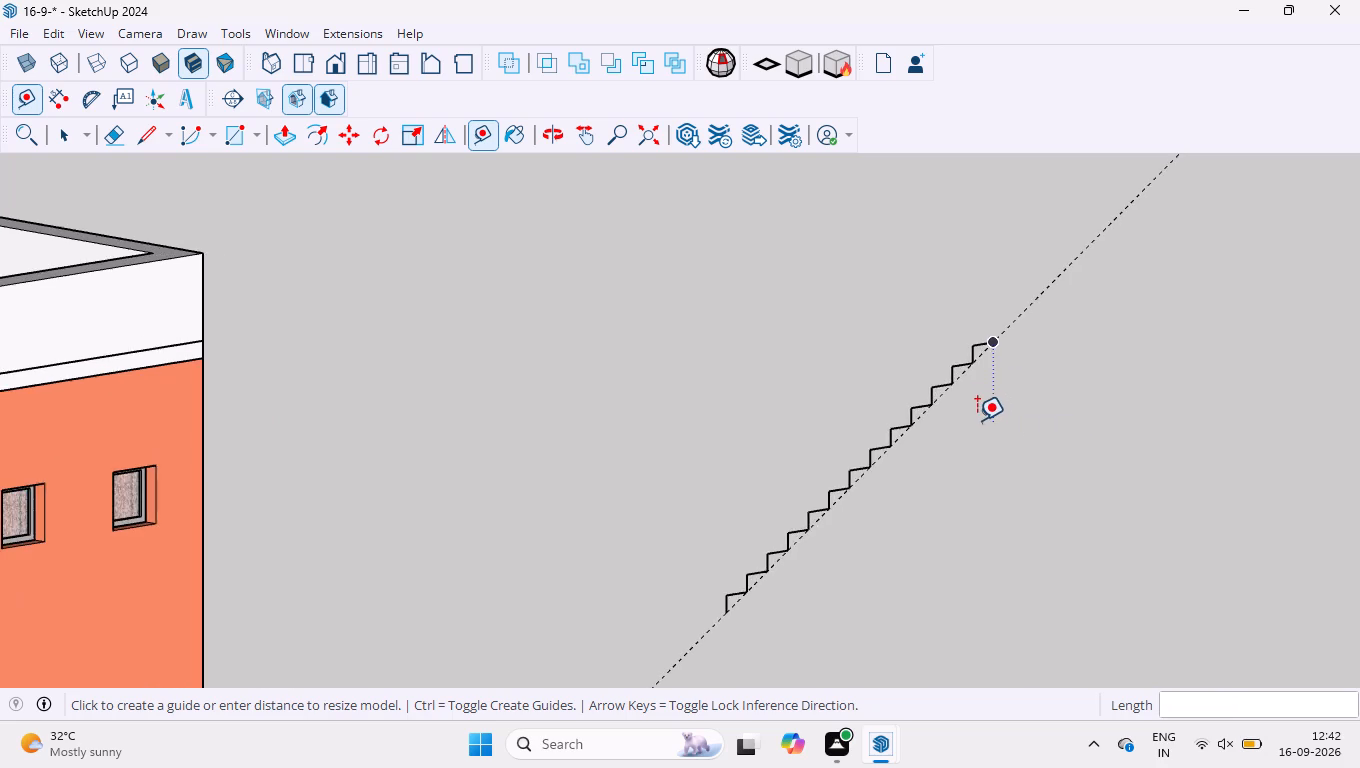
scroll(985, 399, "up", 11)
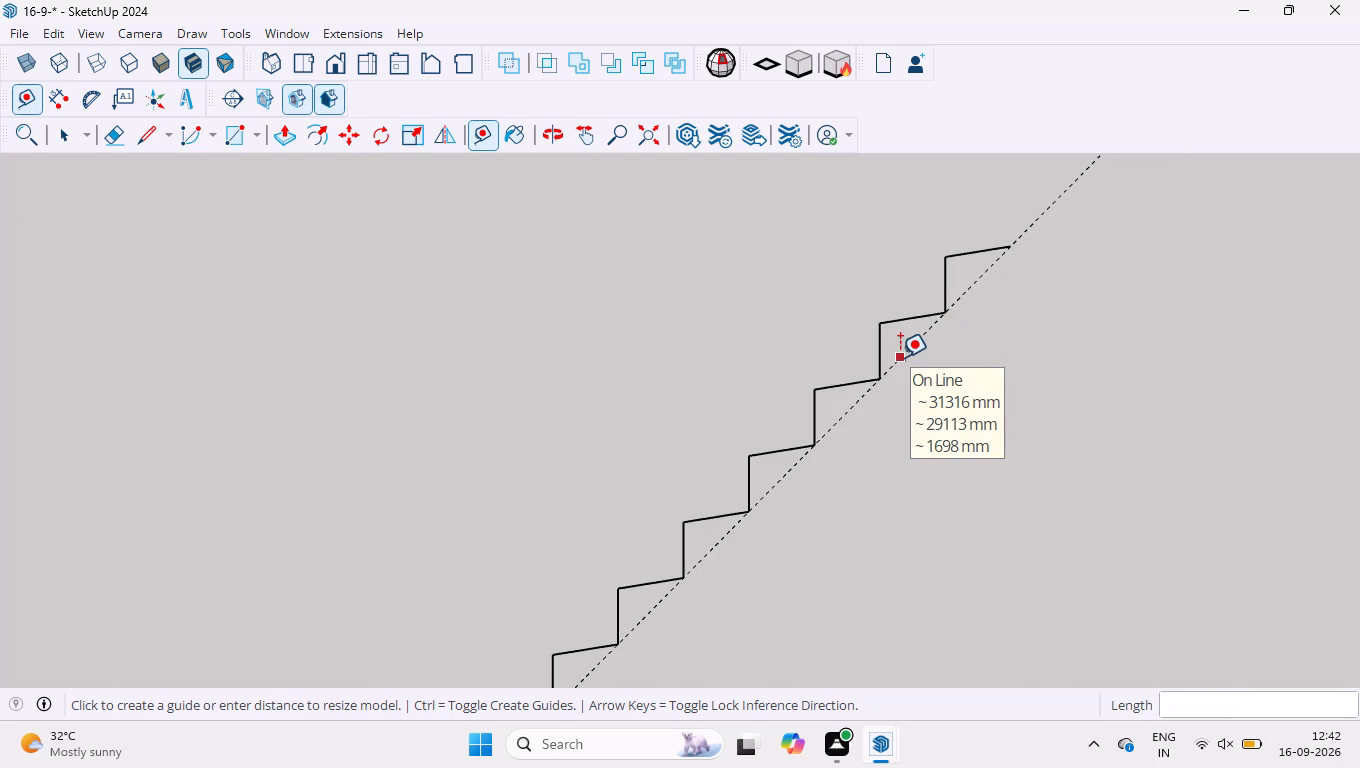
left_click(900, 357)
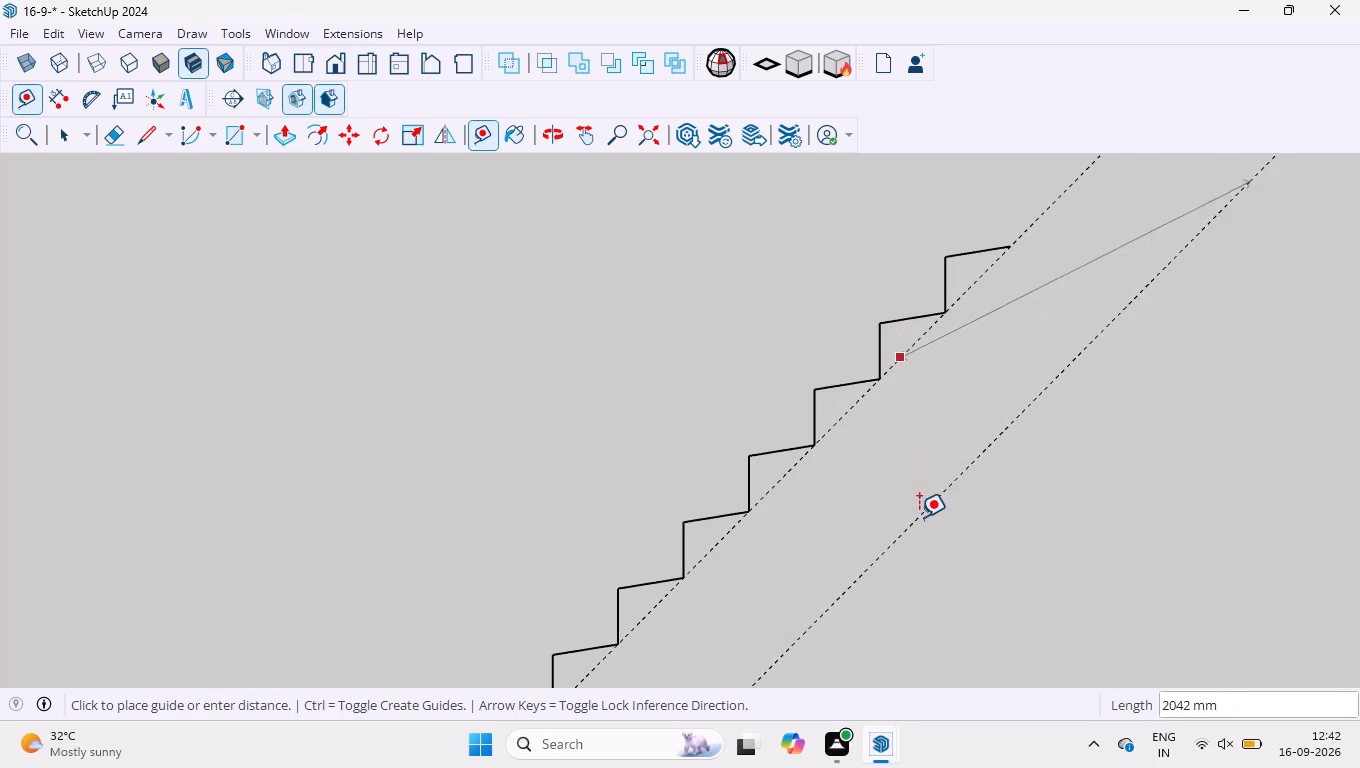
scroll(918, 470, "down", 9)
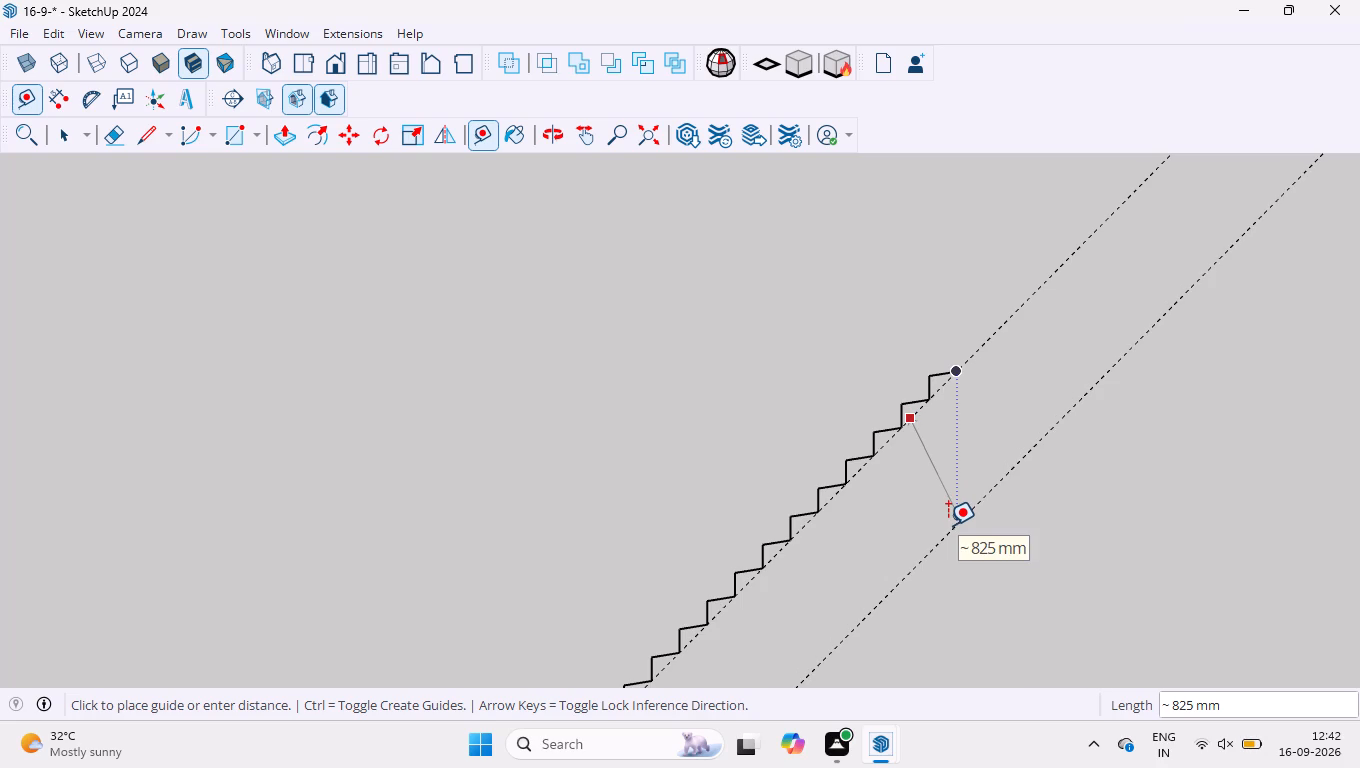
key("Left")
key("Right")
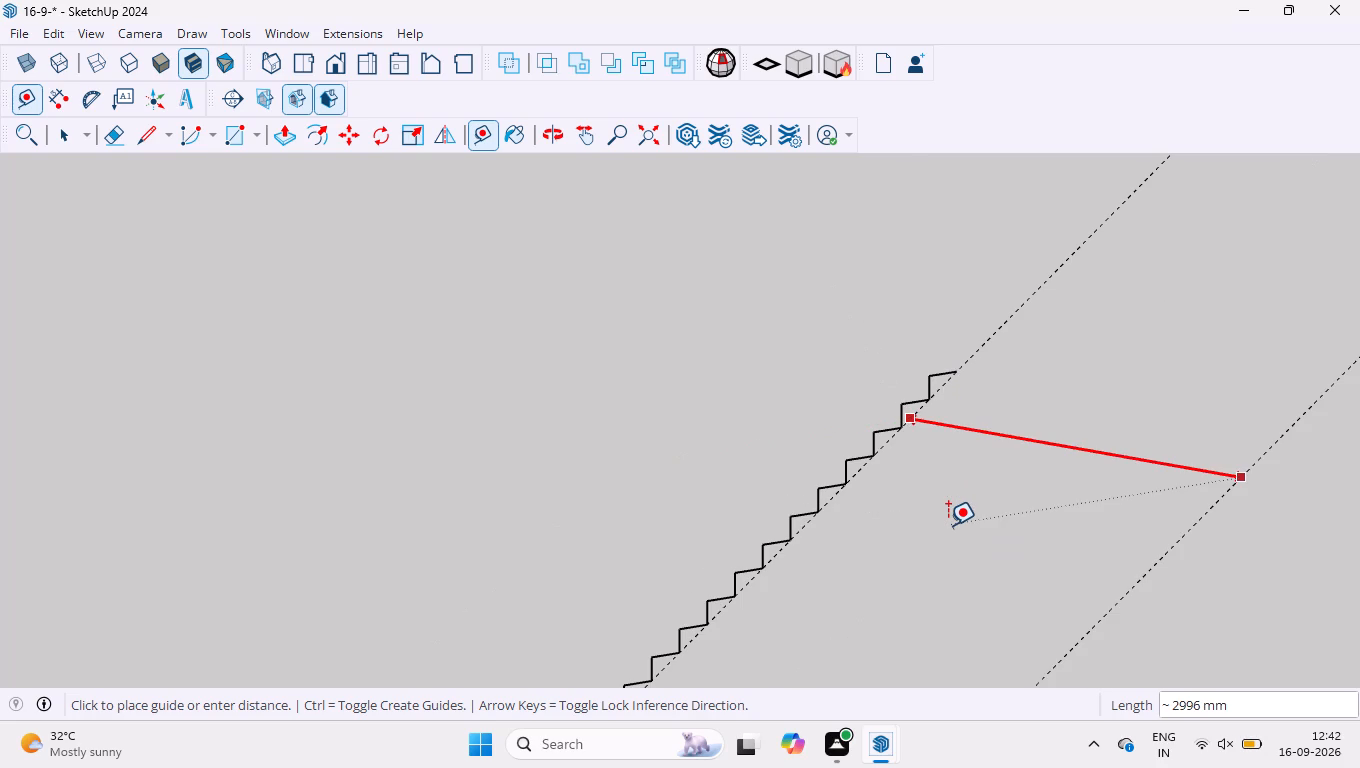
type("50")
key("Return")
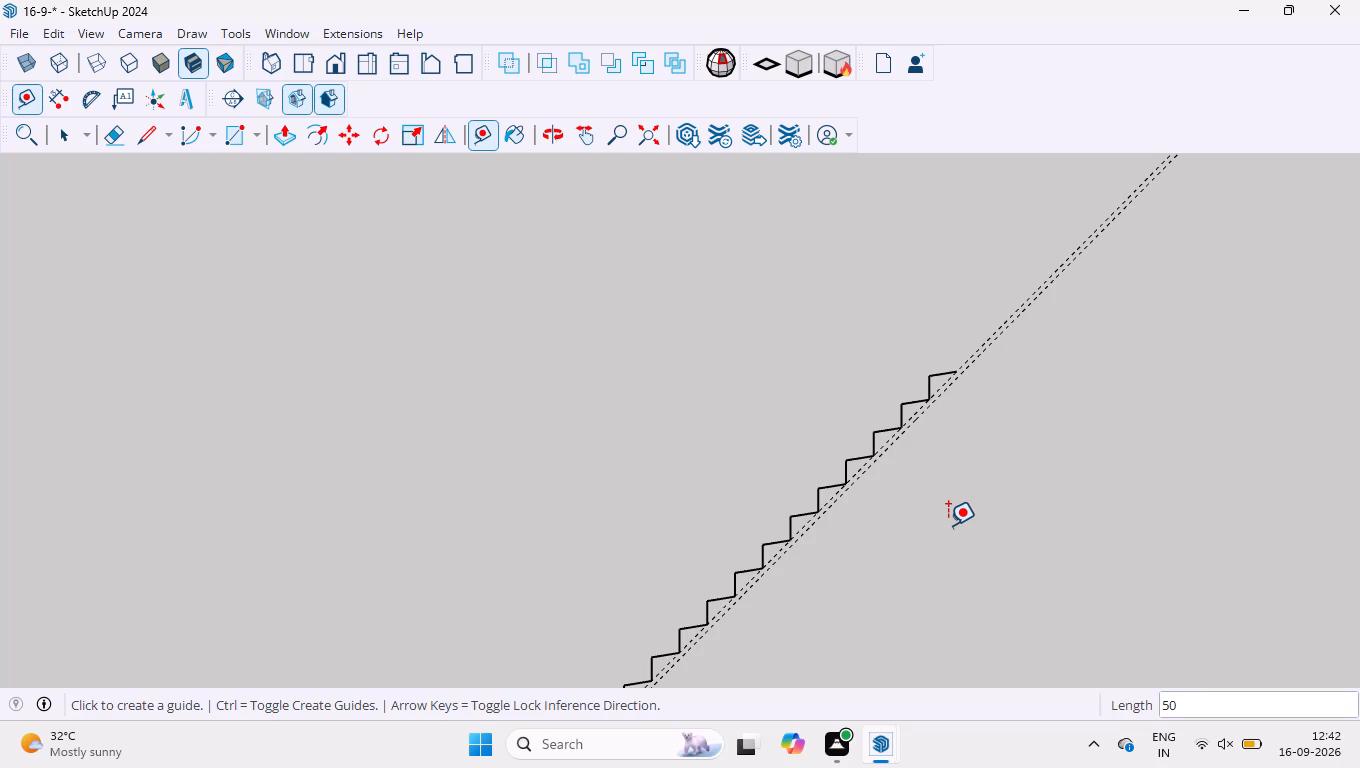
Draw a 50 mm line along the red axis from the foot of the lowest riser to the offset guide.
scroll(939, 484, "down", 4)
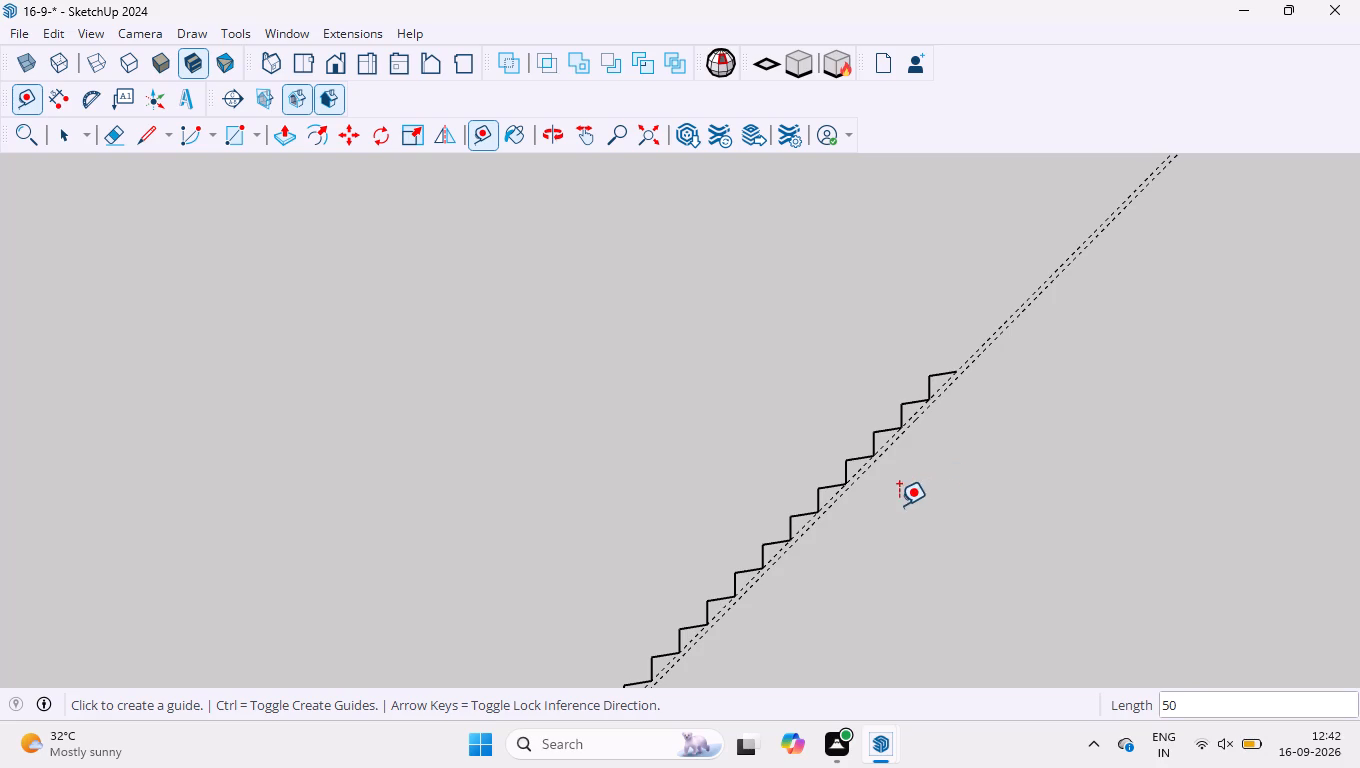
scroll(899, 510, "down", 12)
scroll(925, 525, "up", 8)
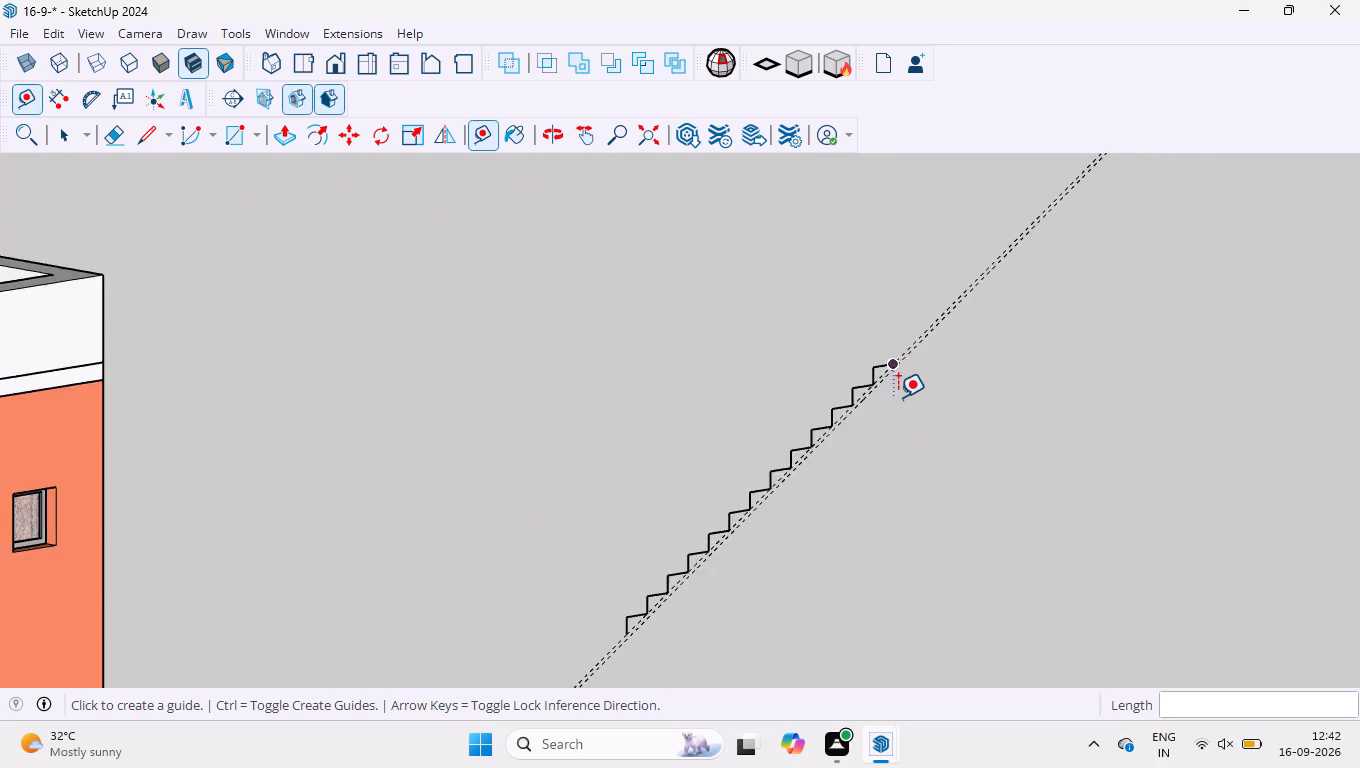
scroll(898, 397, "up", 16)
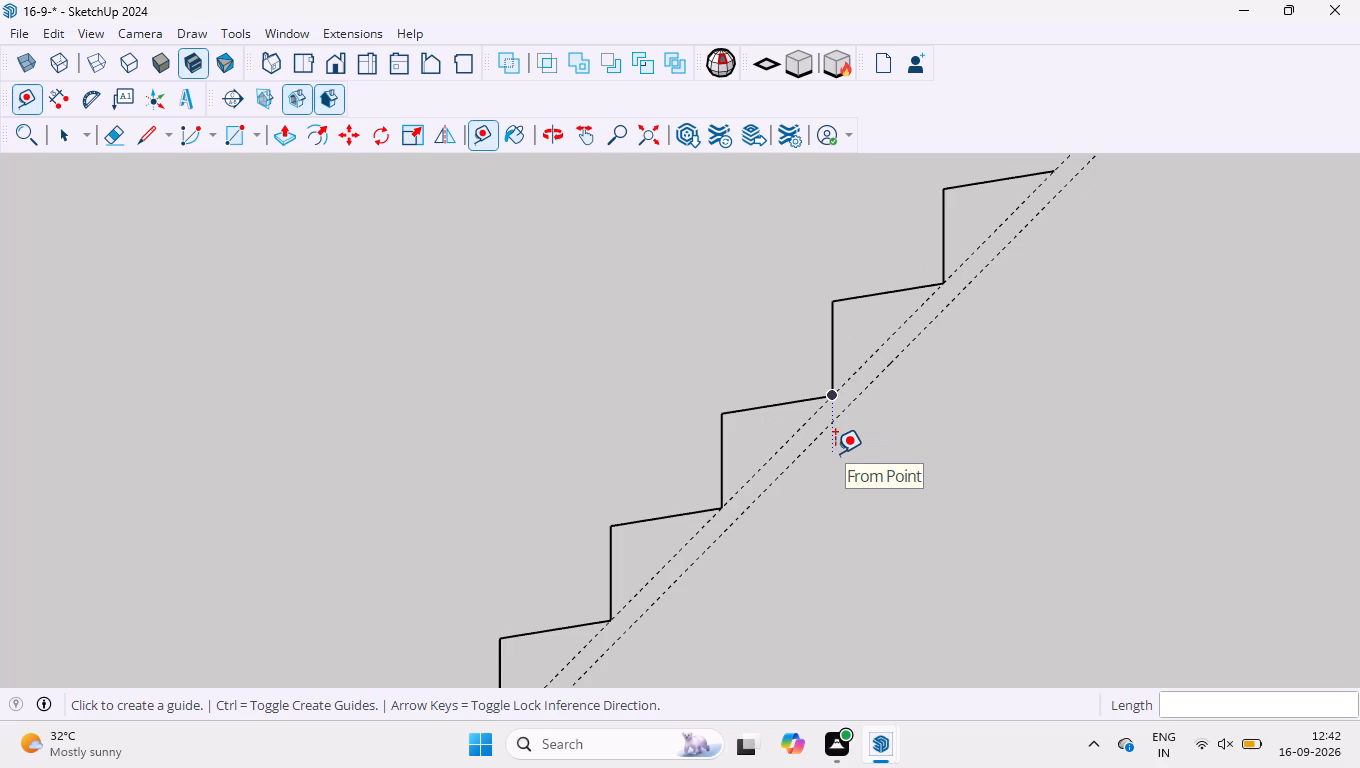
left_click(152, 140)
scroll(566, 422, "down", 7)
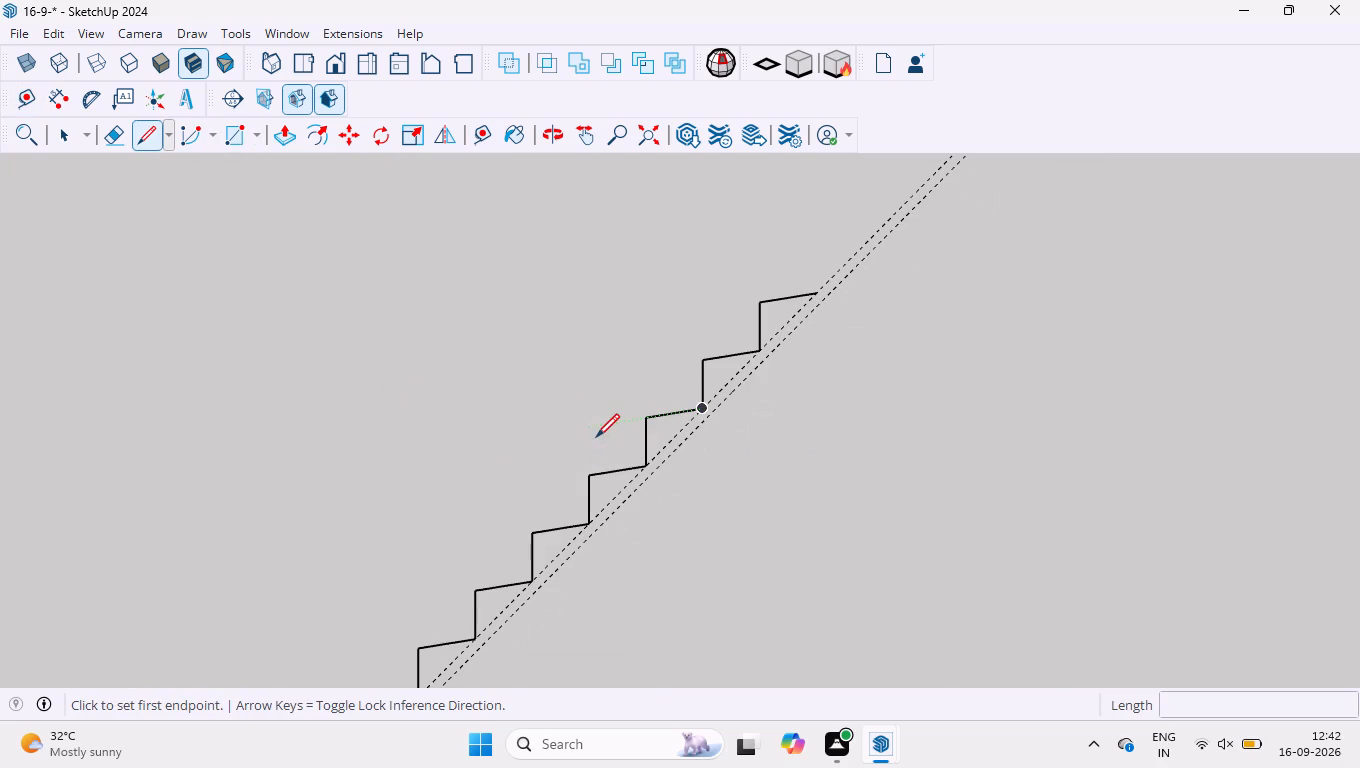
scroll(596, 437, "down", 7)
scroll(511, 454, "down", 5)
scroll(387, 651, "up", 4)
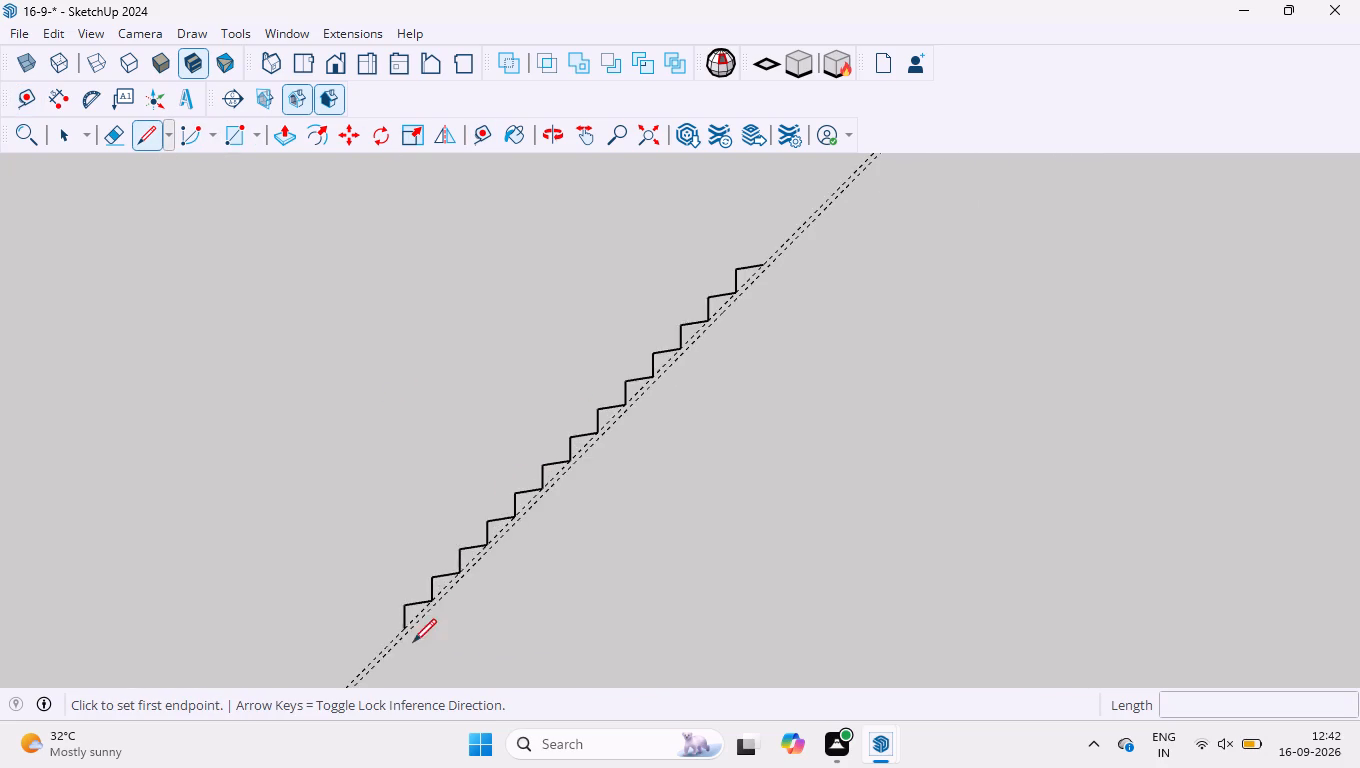
scroll(415, 636, "up", 5)
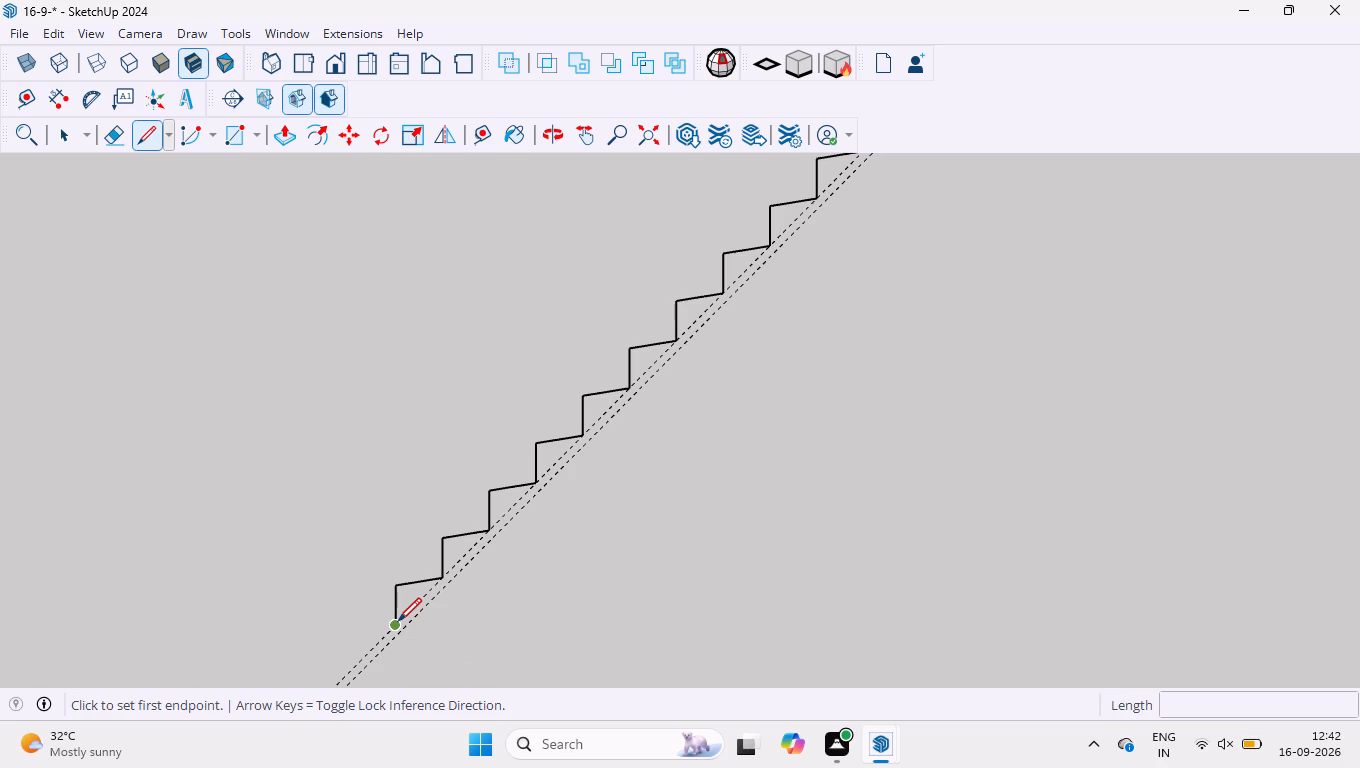
left_click(398, 621)
scroll(415, 634, "up", 7)
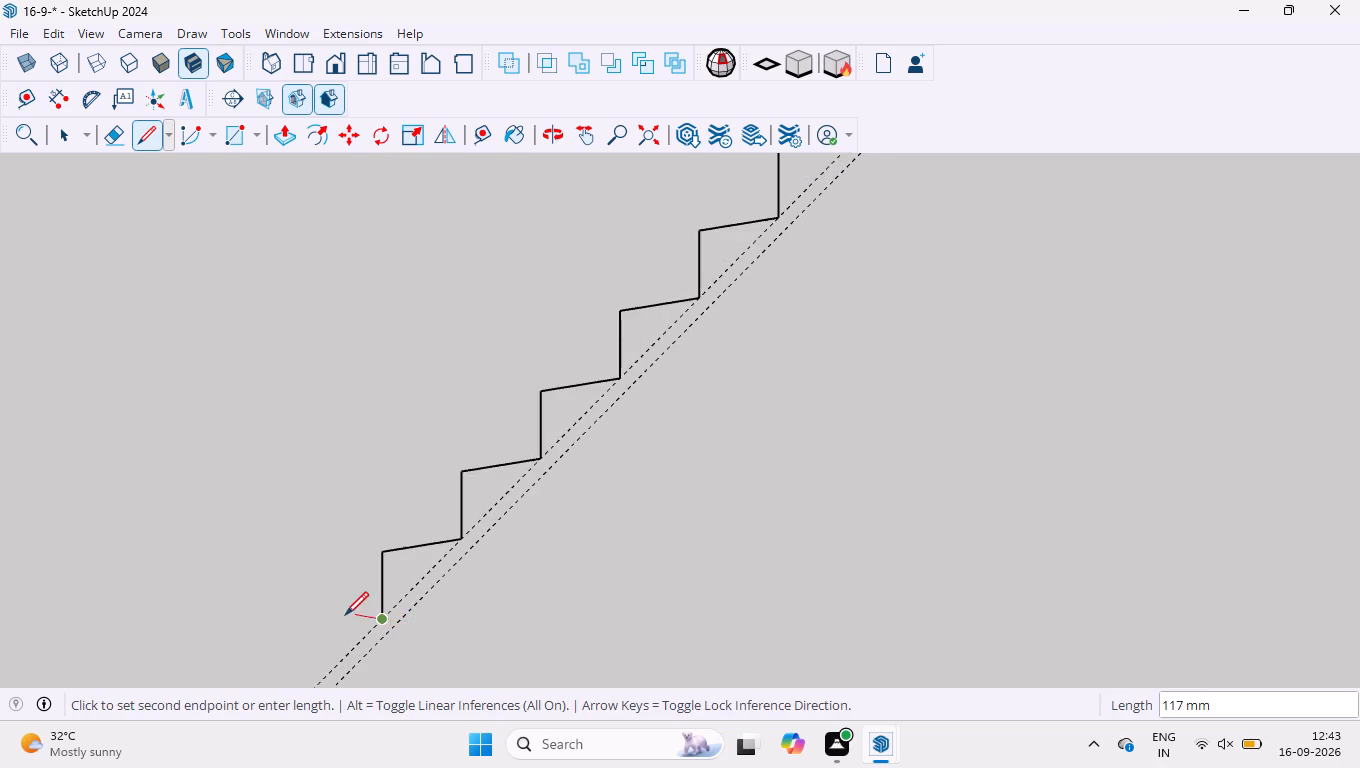
scroll(345, 615, "up", 6)
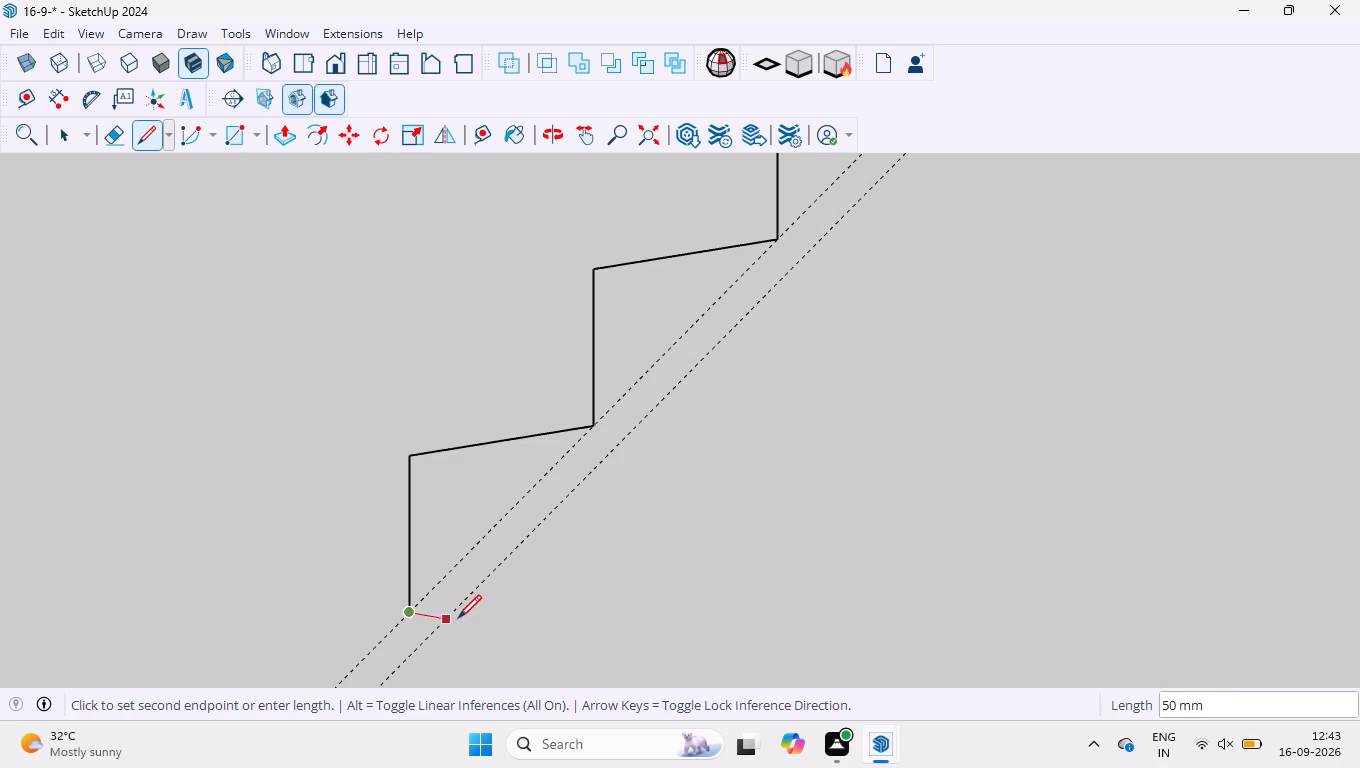
left_click(451, 615)
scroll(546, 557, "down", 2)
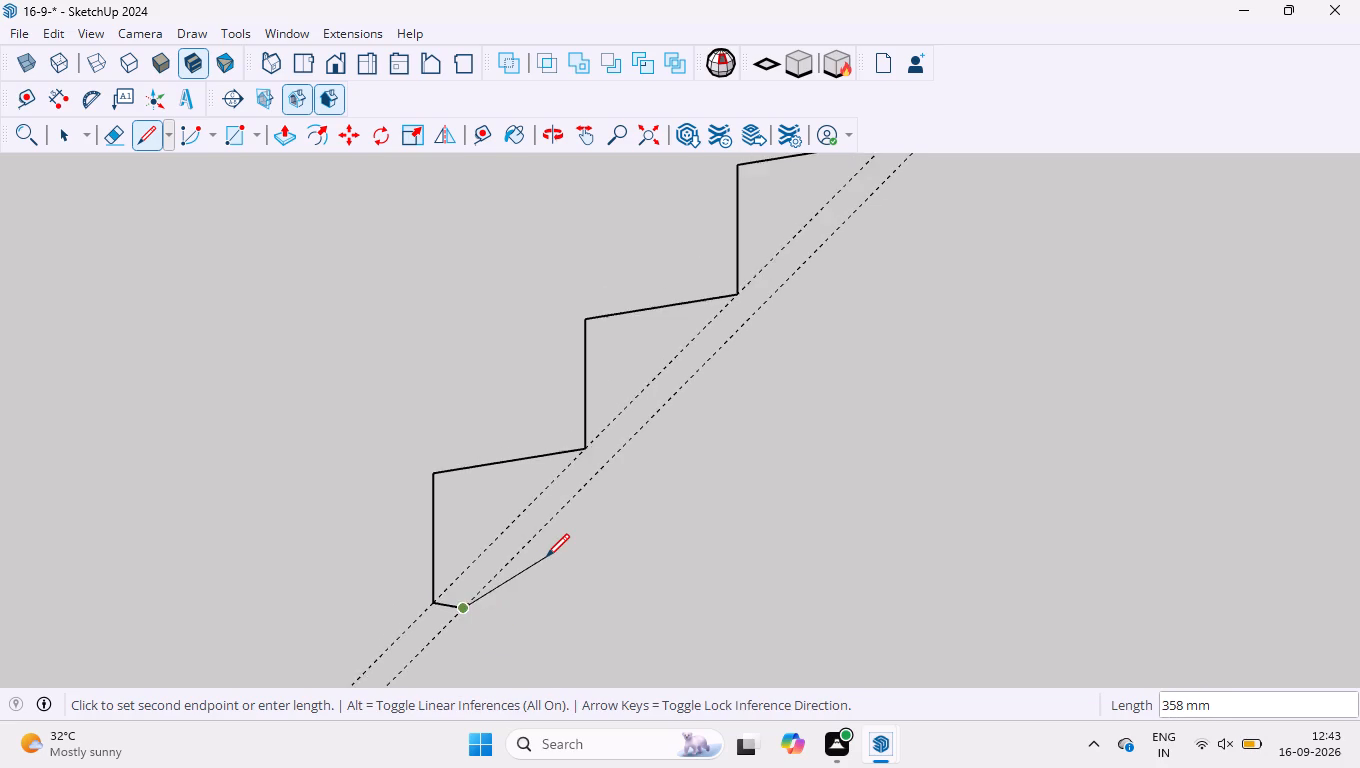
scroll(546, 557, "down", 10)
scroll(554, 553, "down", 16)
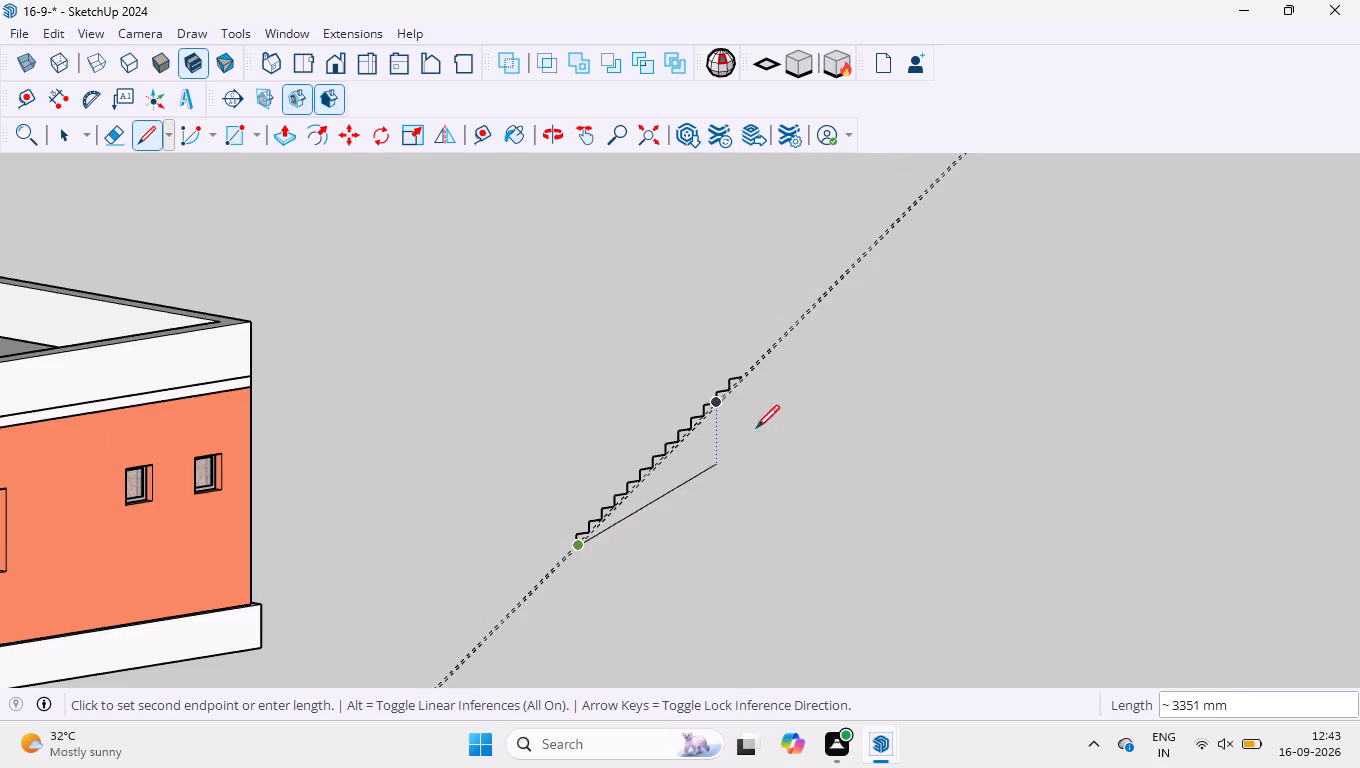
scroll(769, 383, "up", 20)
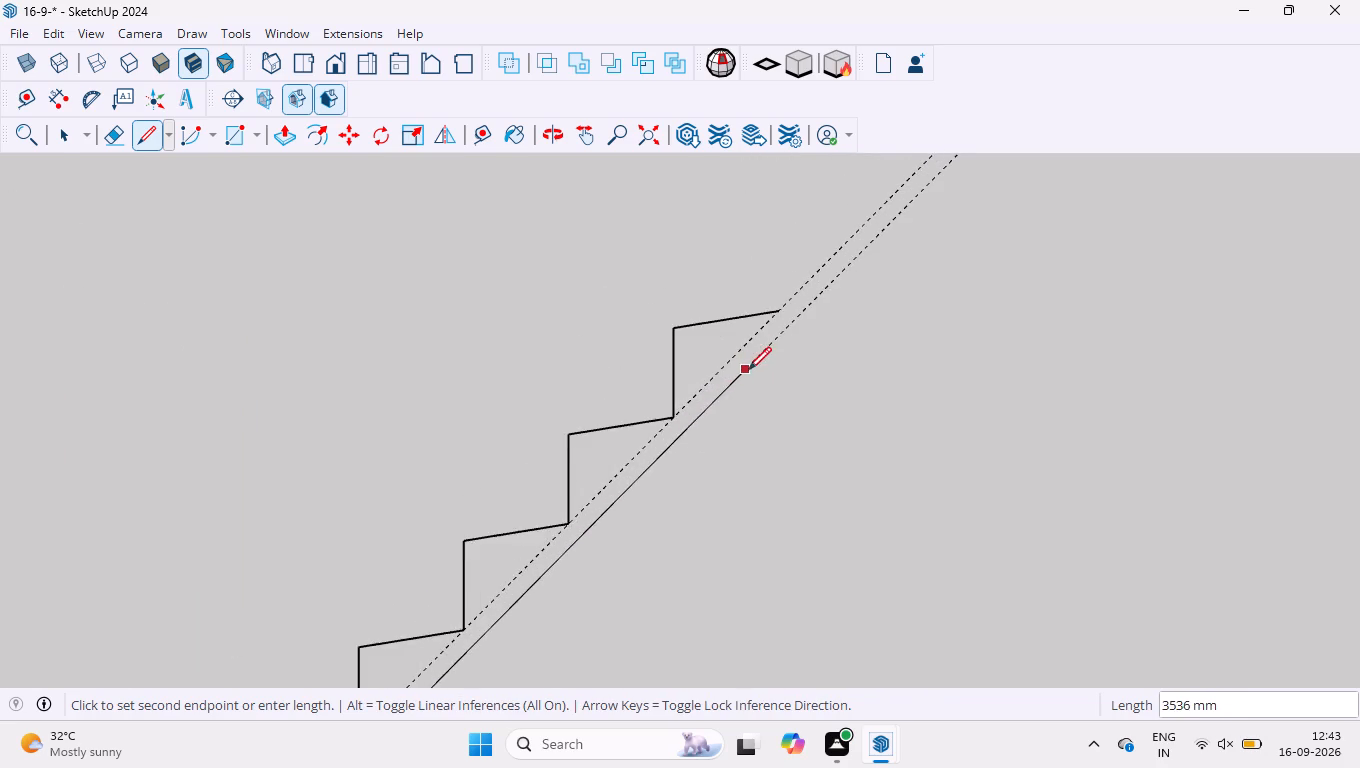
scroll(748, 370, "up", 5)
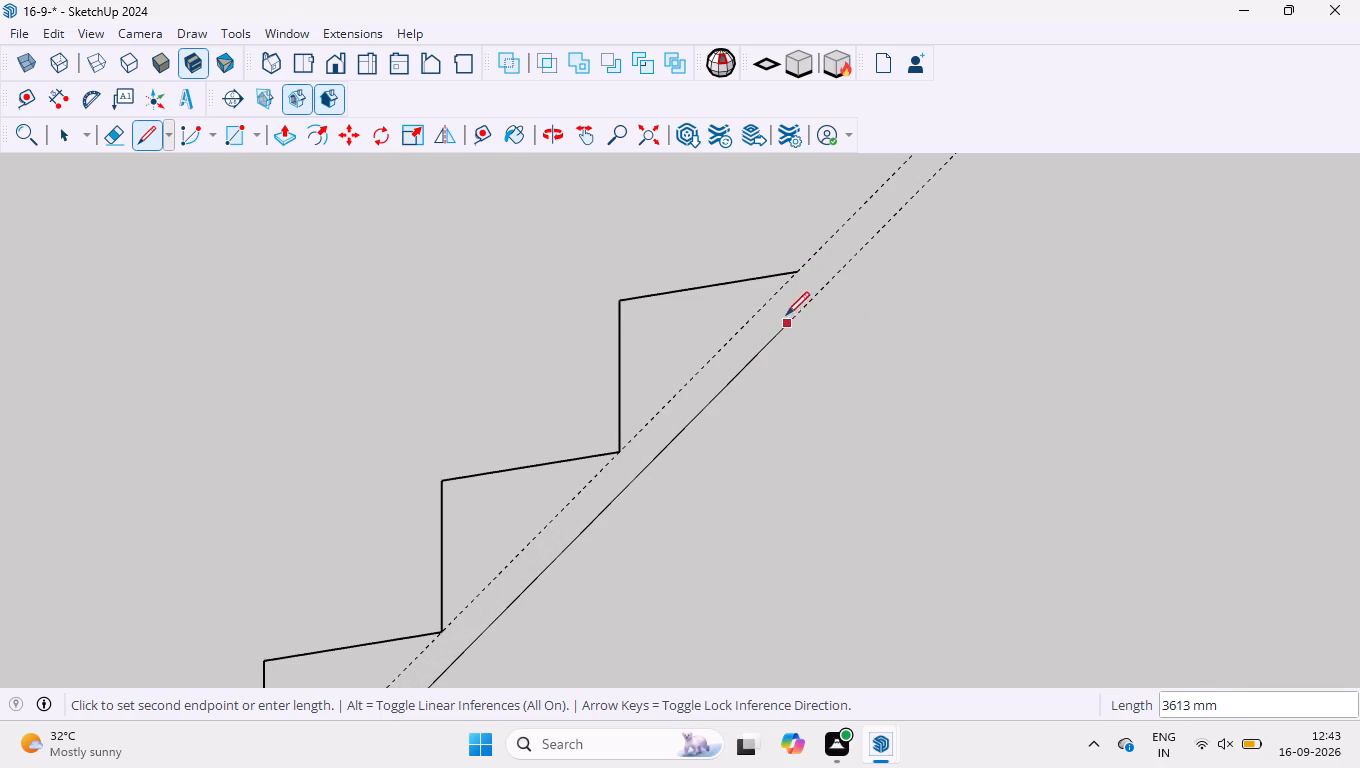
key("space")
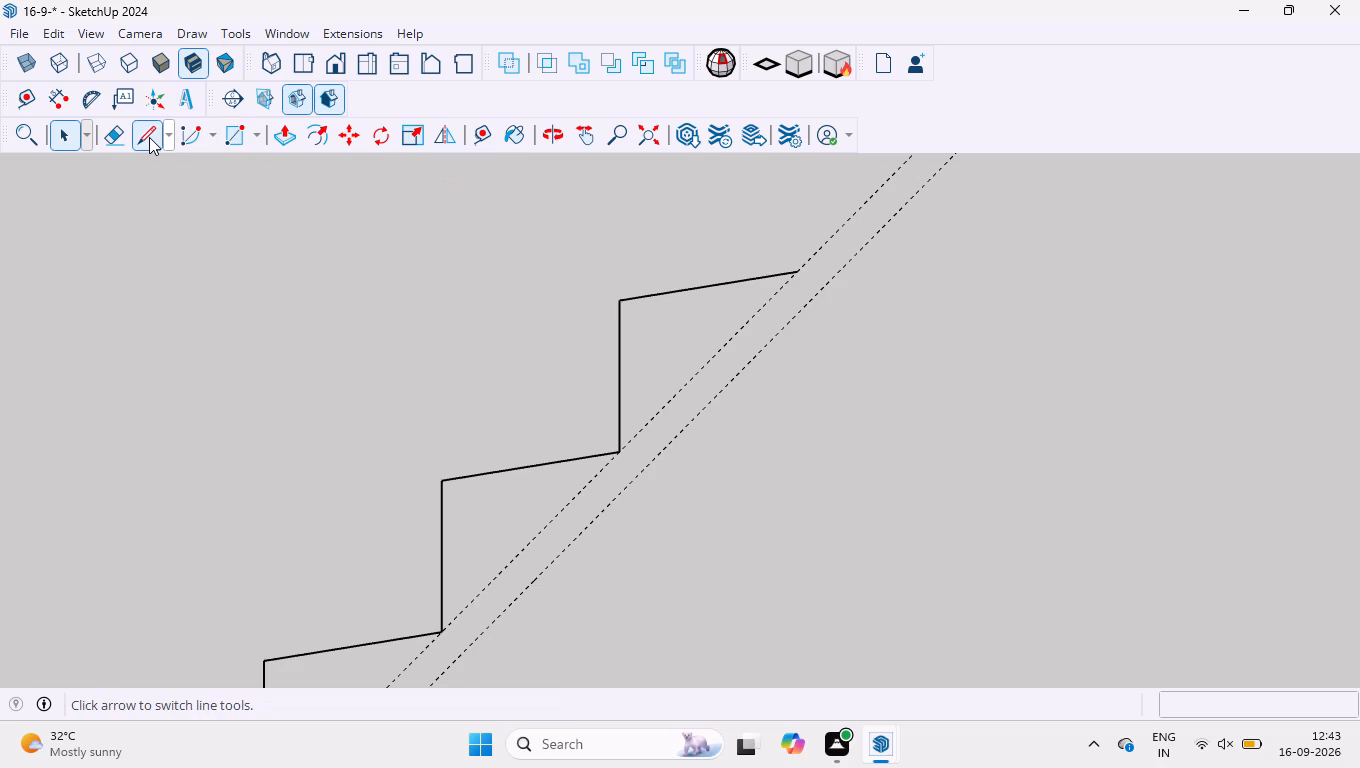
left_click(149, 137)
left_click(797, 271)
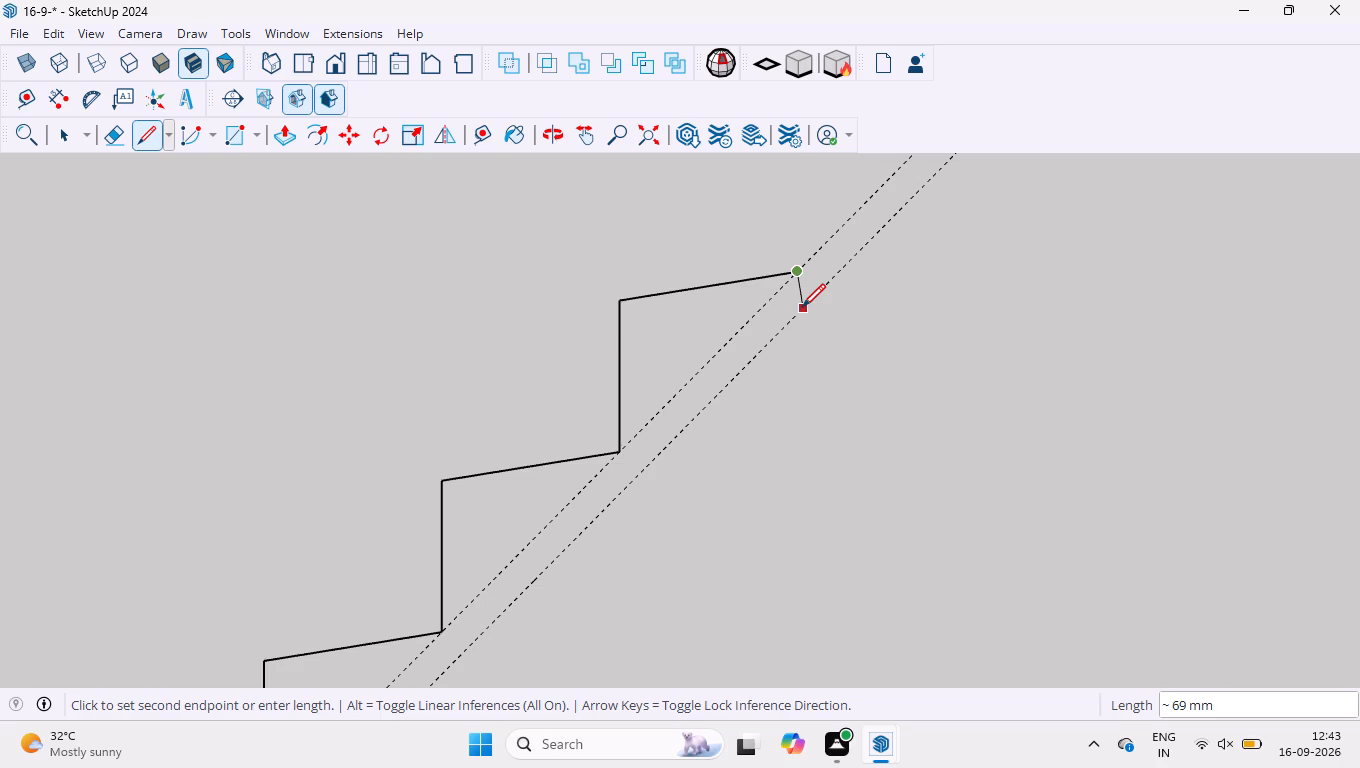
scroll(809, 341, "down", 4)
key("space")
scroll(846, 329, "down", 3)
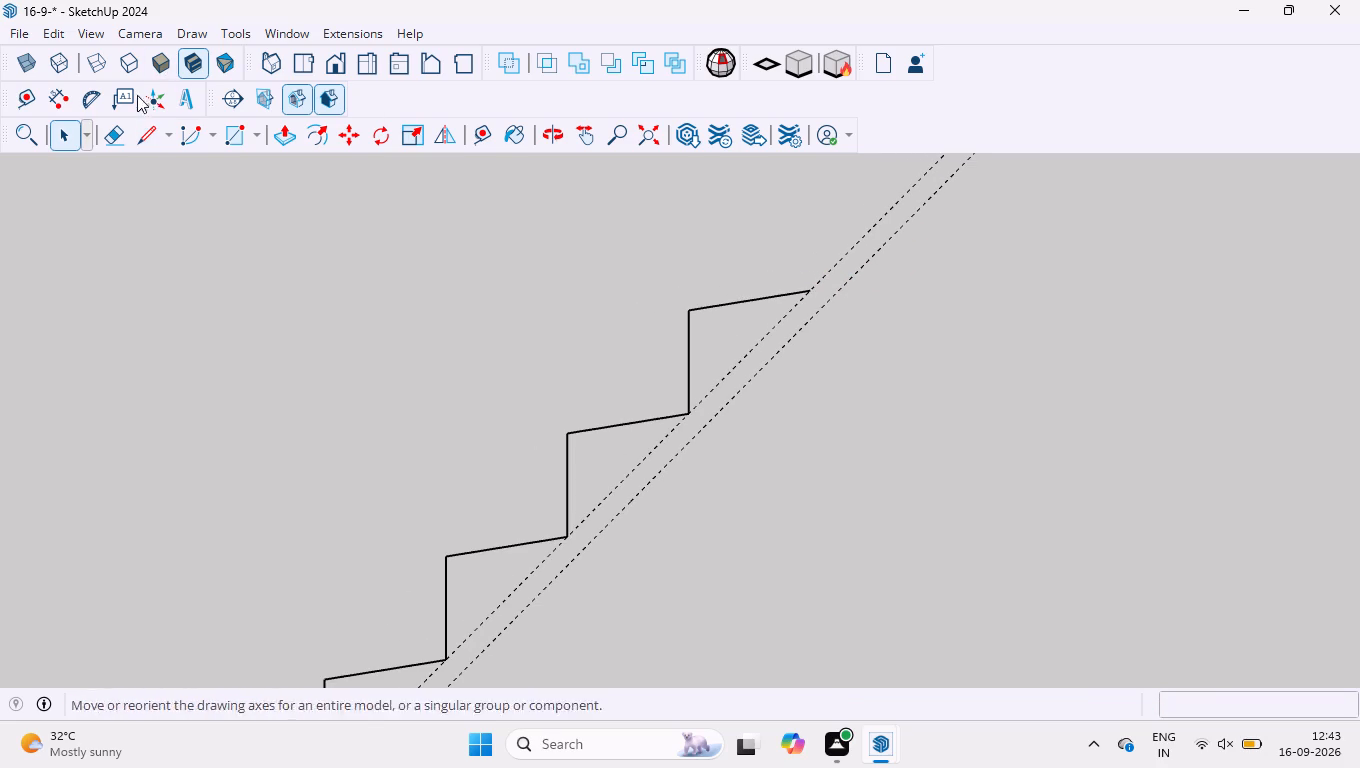
Close the stair outline with a sloping underside about 3660 mm long on the offset guide and an upright edge about 75 mm to the top tread's end.
left_click(153, 125)
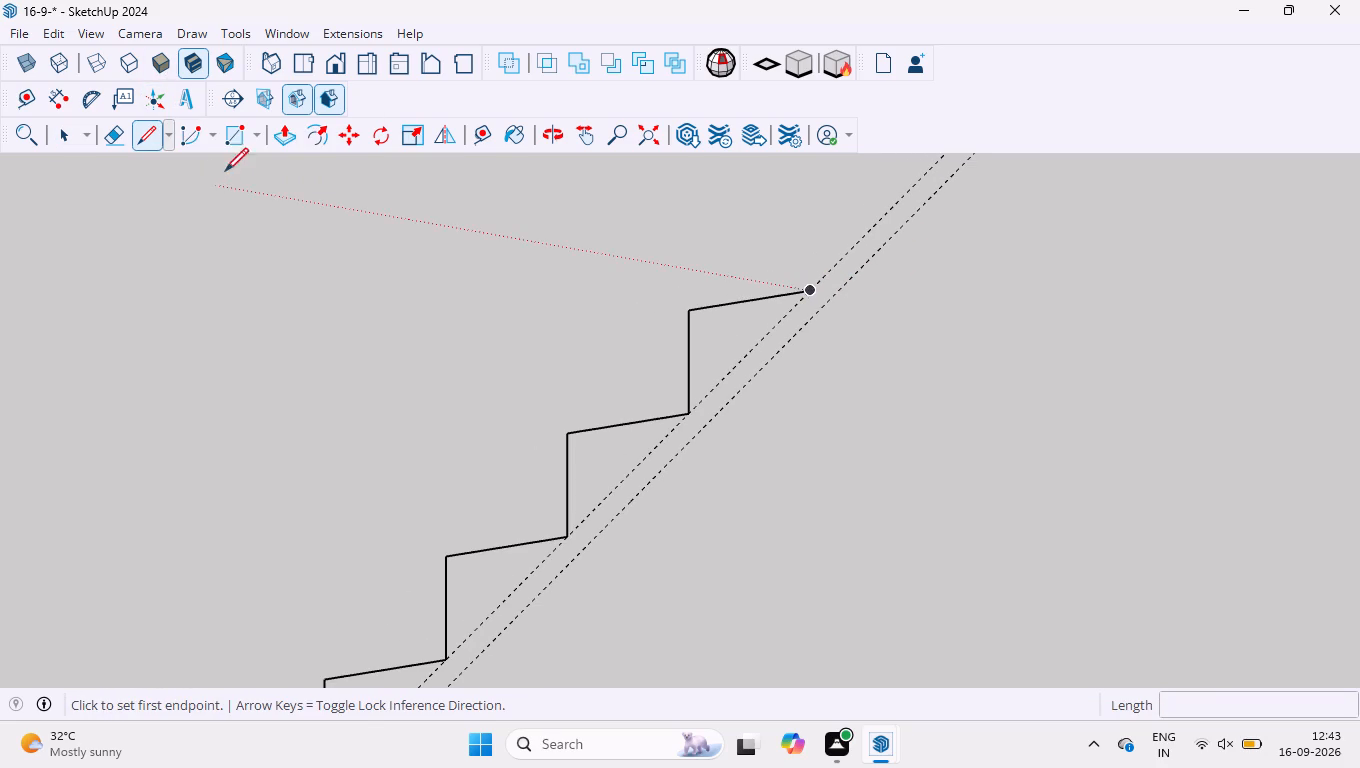
scroll(231, 185, "down", 3)
scroll(356, 346, "down", 8)
scroll(478, 327, "down", 4)
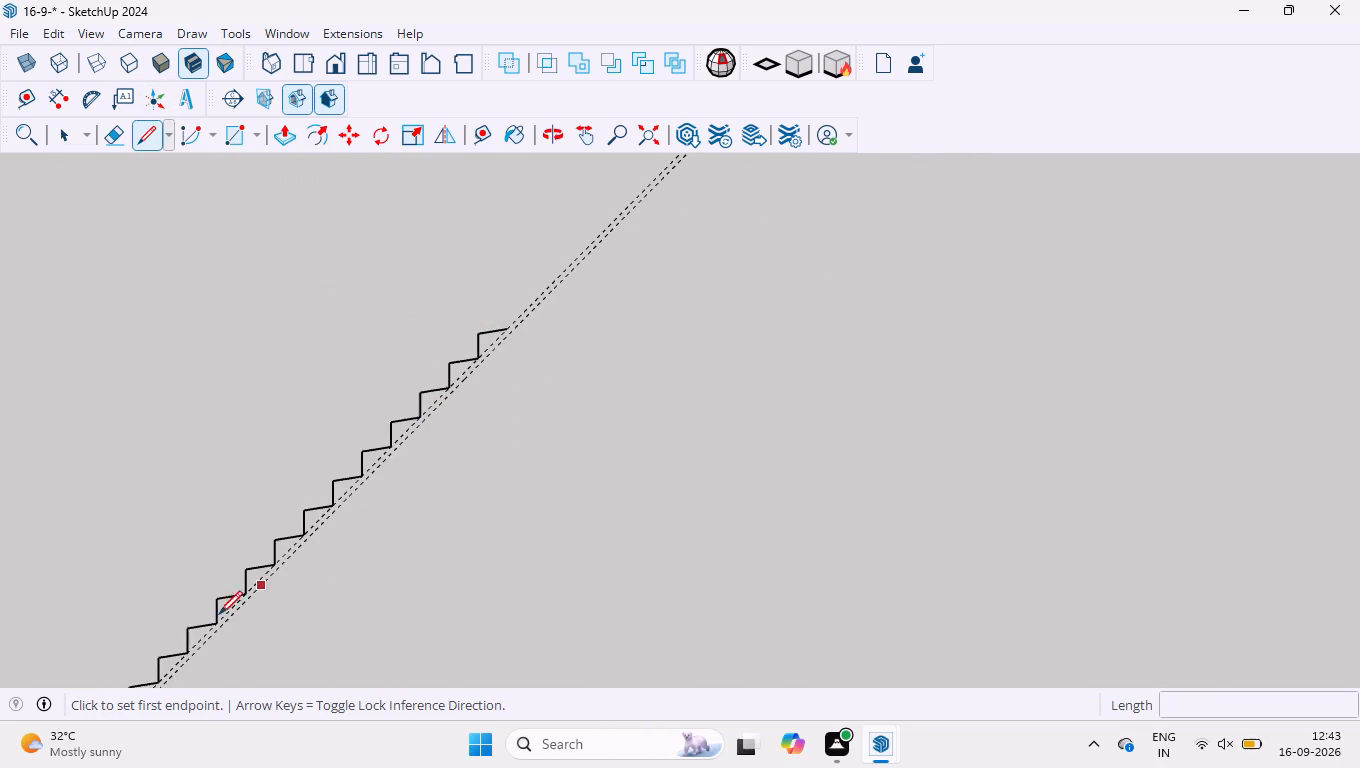
scroll(455, 321, "down", 4)
scroll(237, 608, "up", 16)
scroll(231, 556, "up", 5)
left_click(219, 623)
scroll(540, 494, "down", 5)
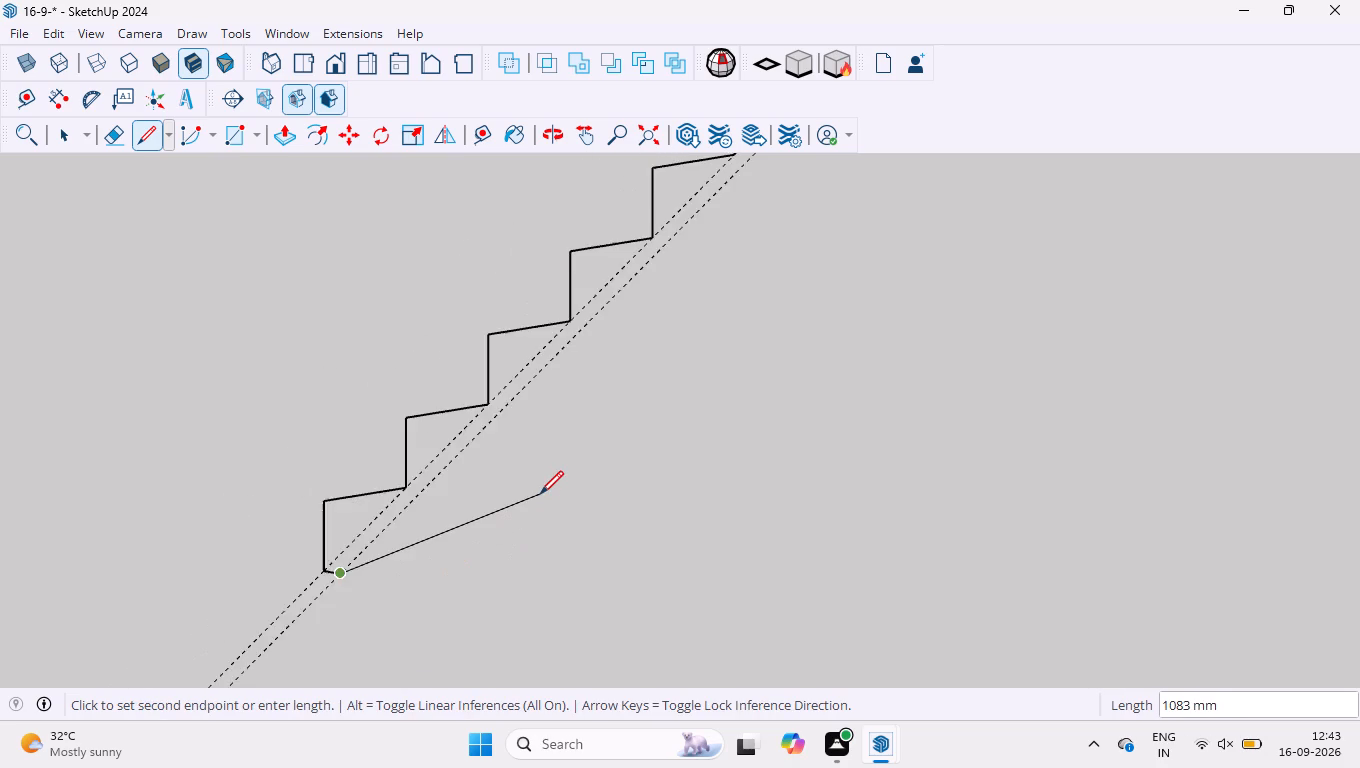
scroll(540, 494, "down", 13)
scroll(803, 206, "up", 3)
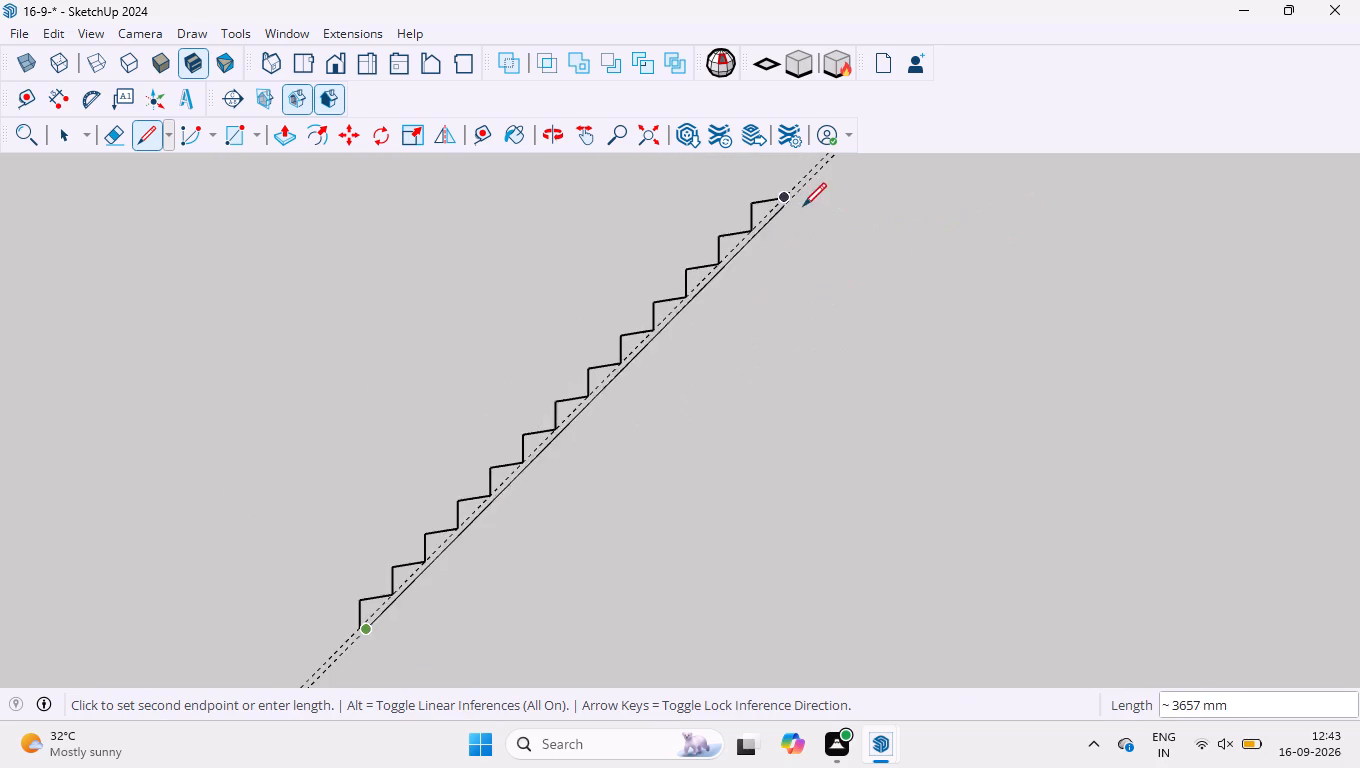
scroll(775, 199, "up", 20)
scroll(793, 175, "up", 5)
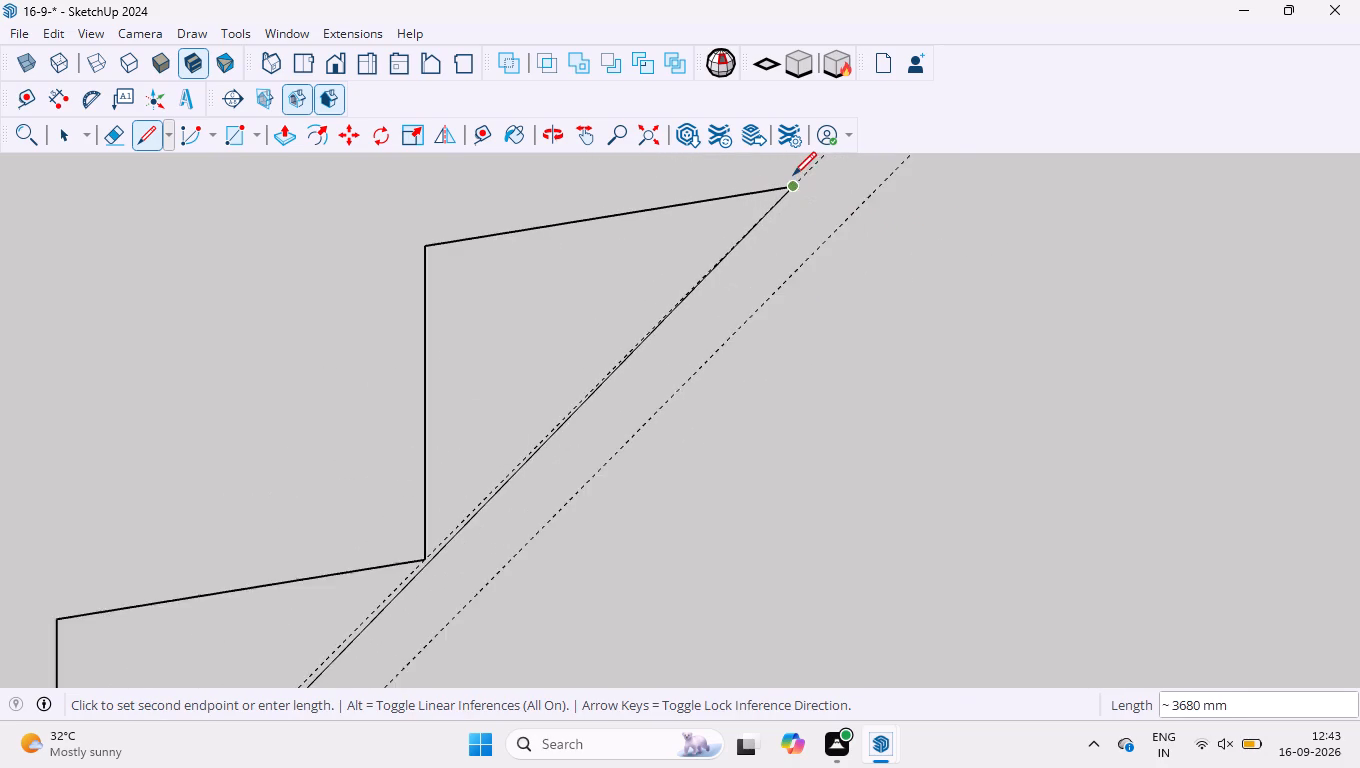
scroll(793, 175, "up", 3)
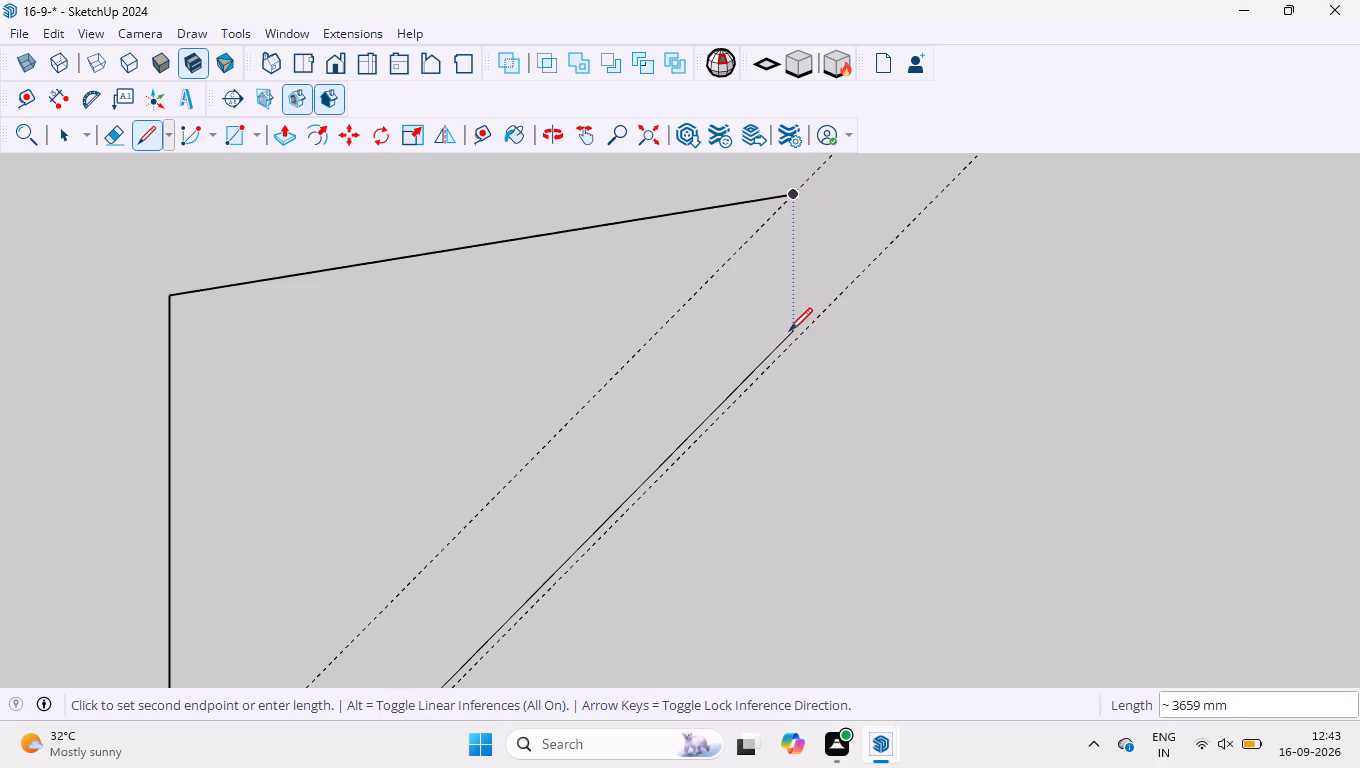
left_click(790, 334)
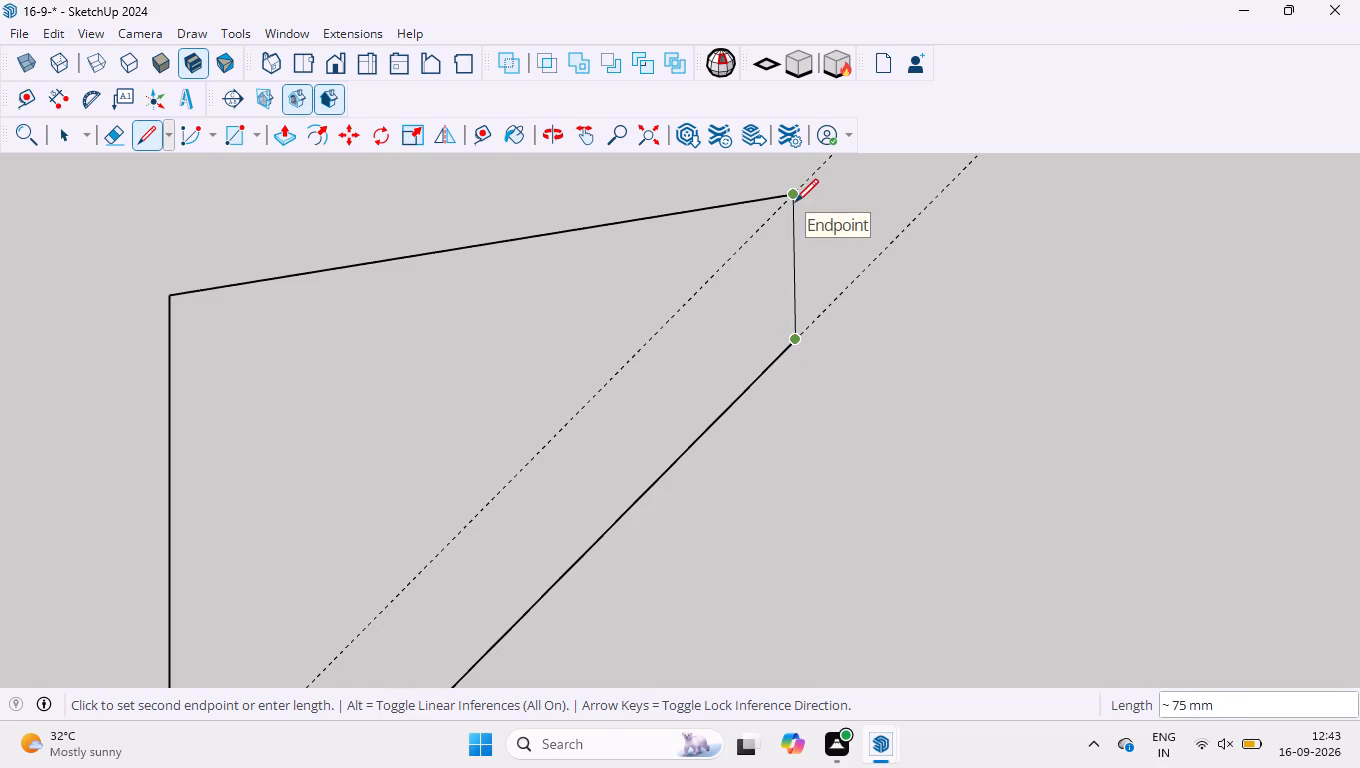
left_click(795, 202)
key("space")
Delete both diagonal guide lines from the stair profile.
scroll(740, 290, "down", 4)
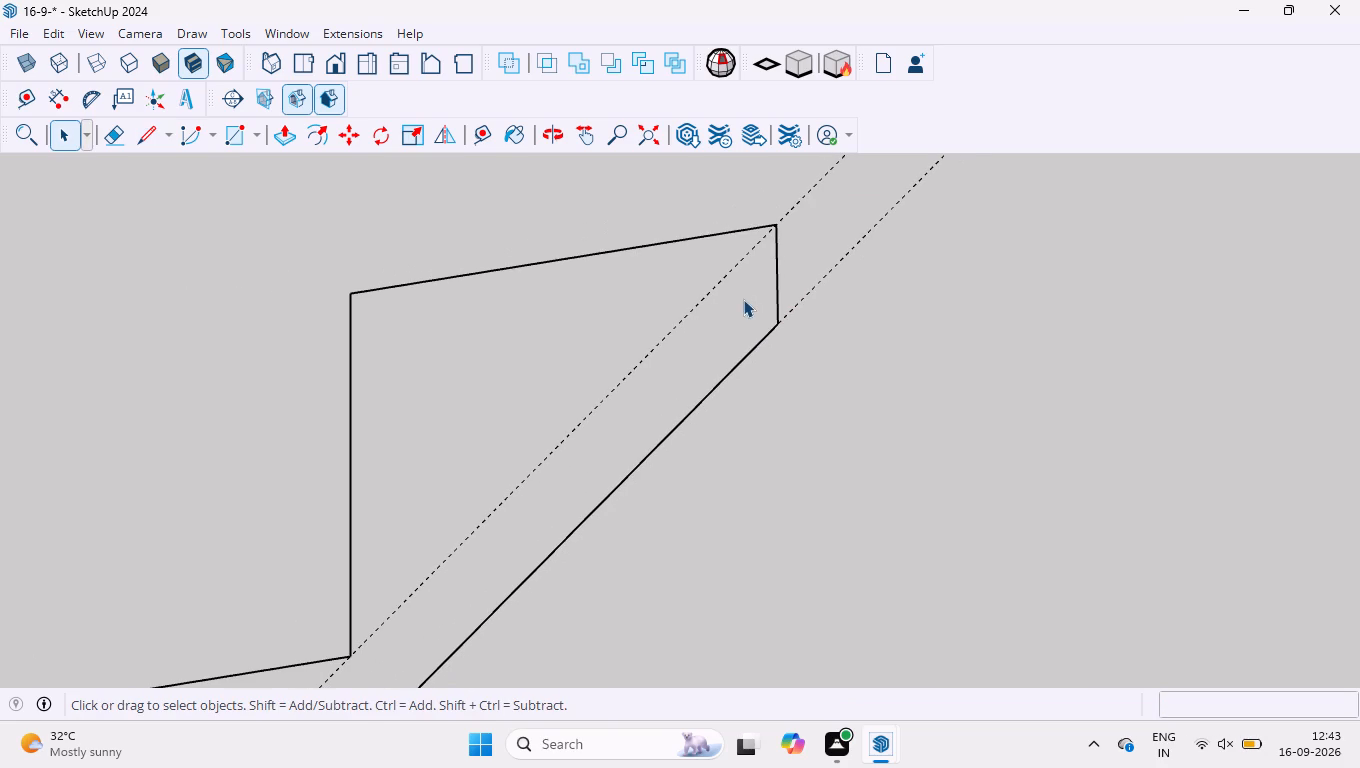
scroll(744, 302, "down", 9)
left_click_drag(891, 304, 744, 134)
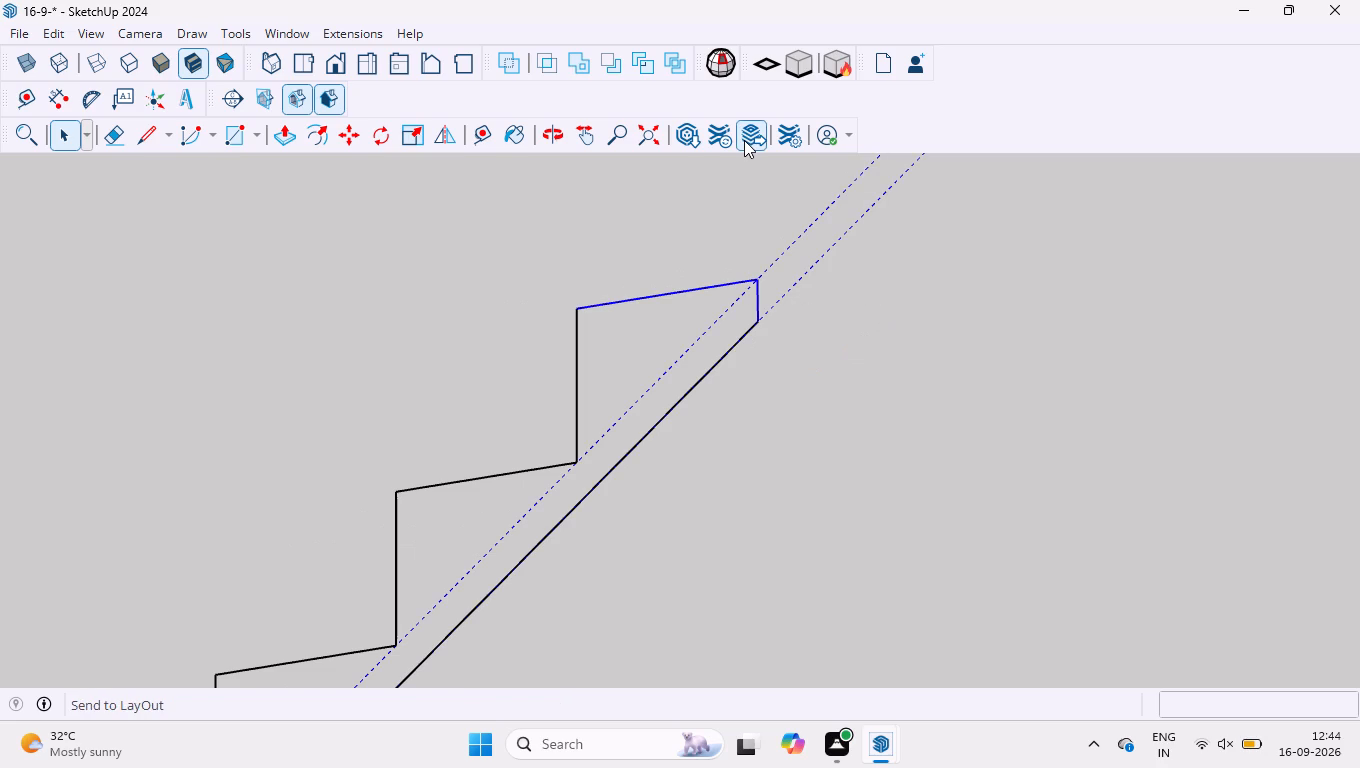
left_click(833, 403)
scroll(852, 390, "down", 4)
left_click_drag(1007, 312, 812, 164)
key("Delete")
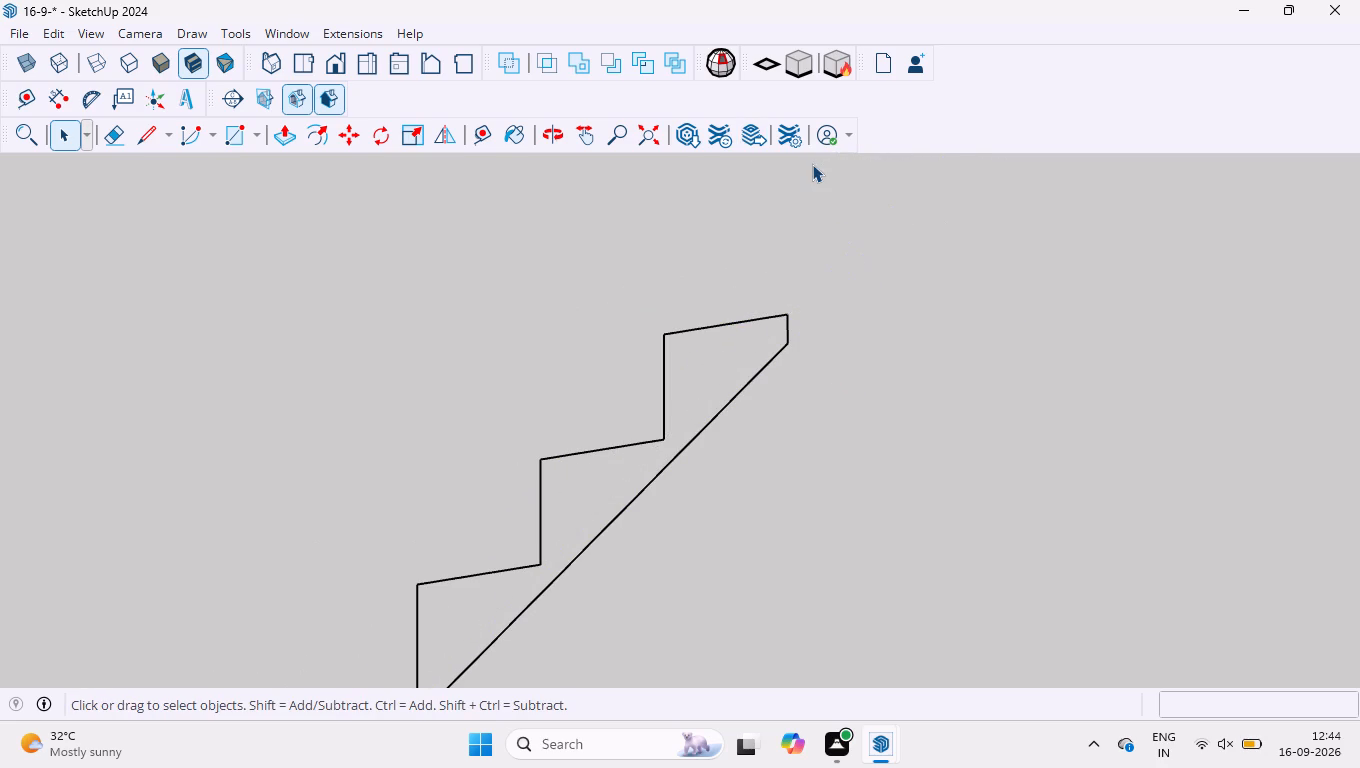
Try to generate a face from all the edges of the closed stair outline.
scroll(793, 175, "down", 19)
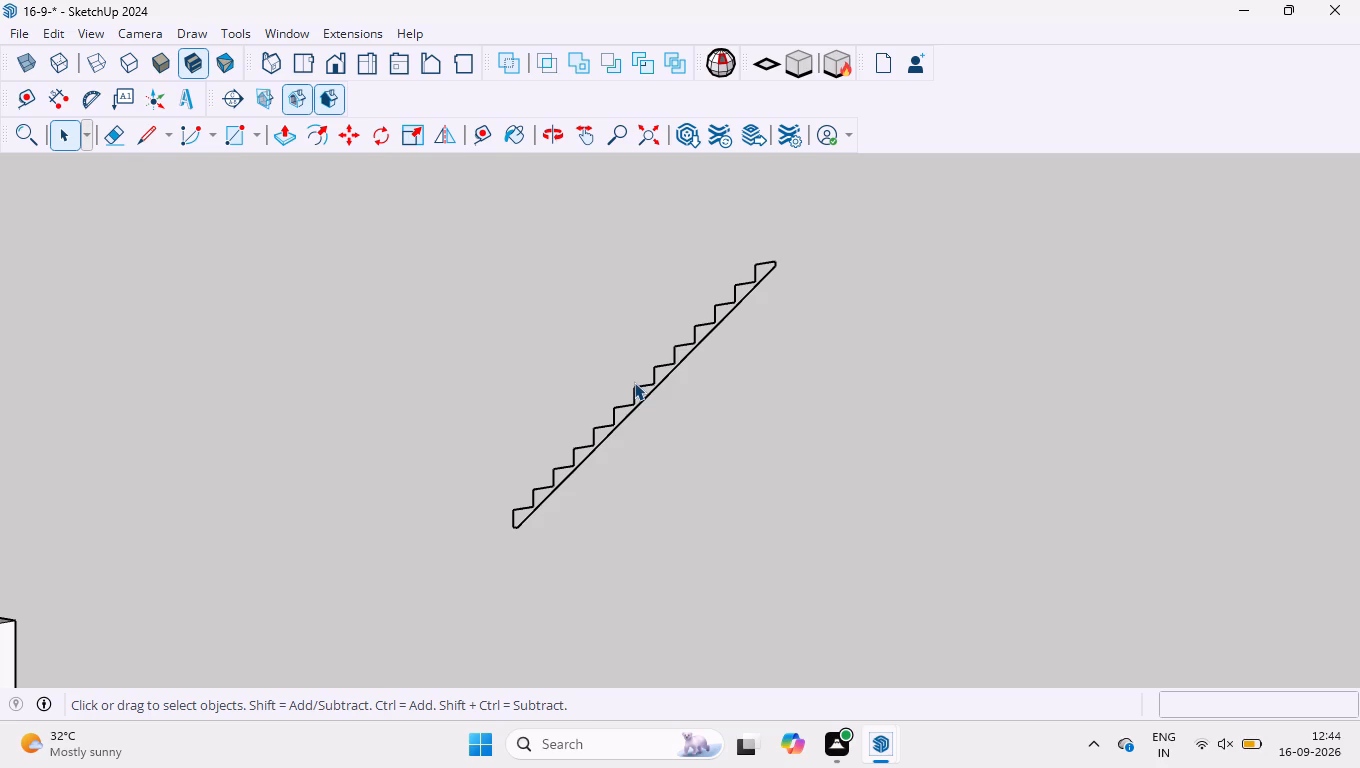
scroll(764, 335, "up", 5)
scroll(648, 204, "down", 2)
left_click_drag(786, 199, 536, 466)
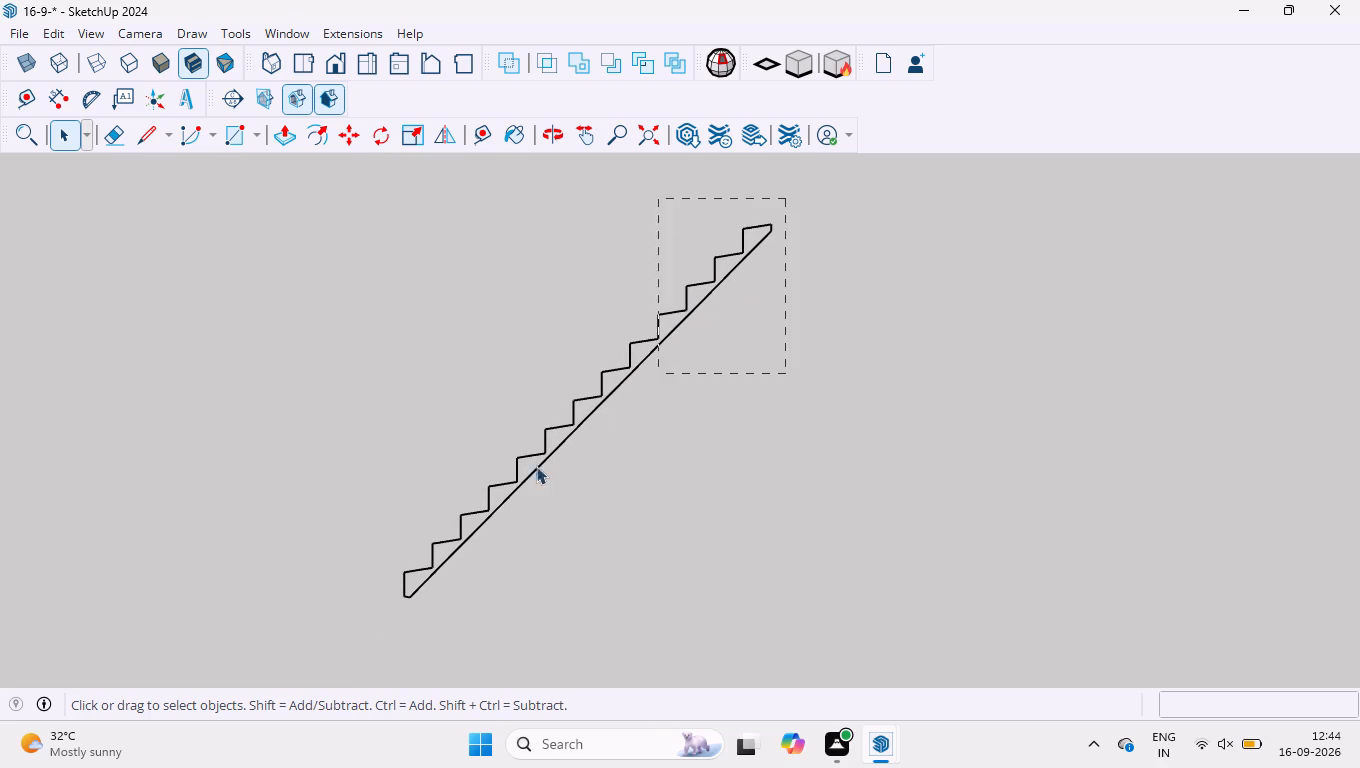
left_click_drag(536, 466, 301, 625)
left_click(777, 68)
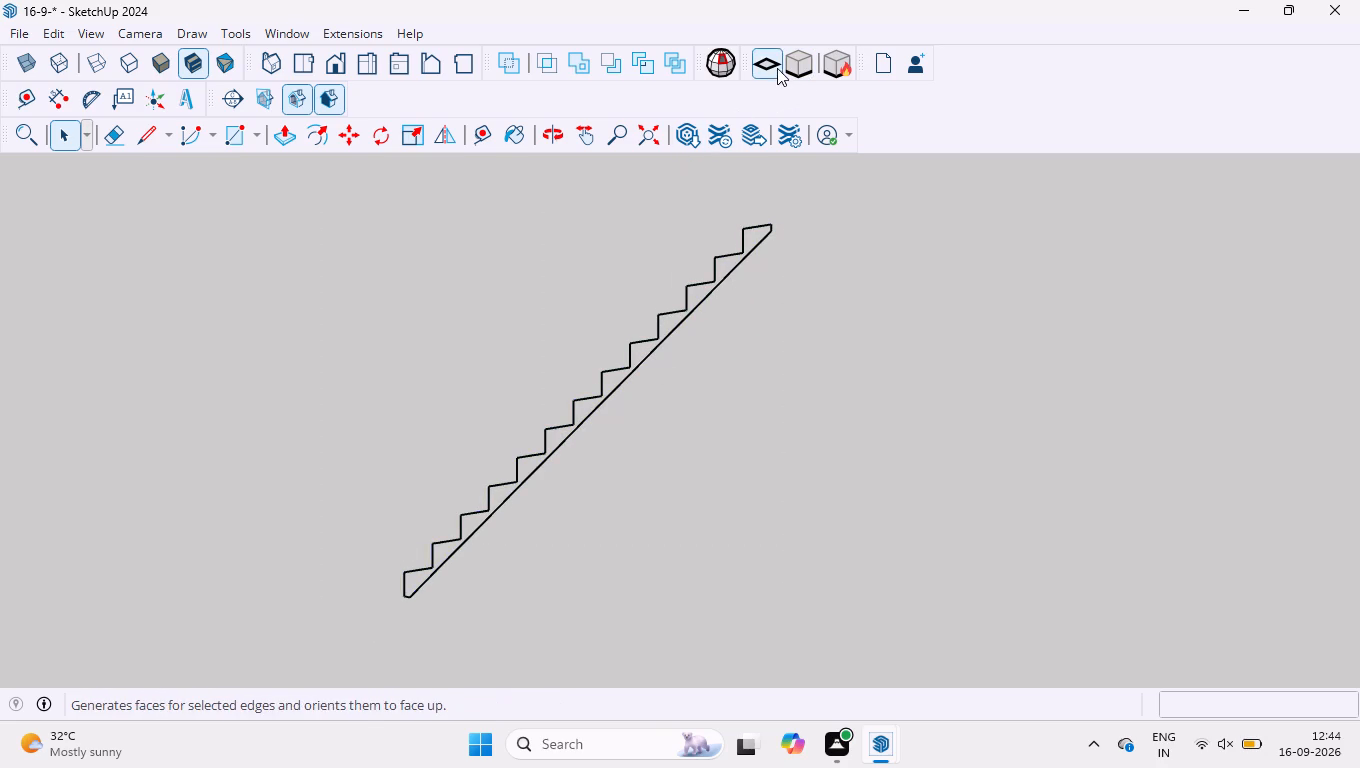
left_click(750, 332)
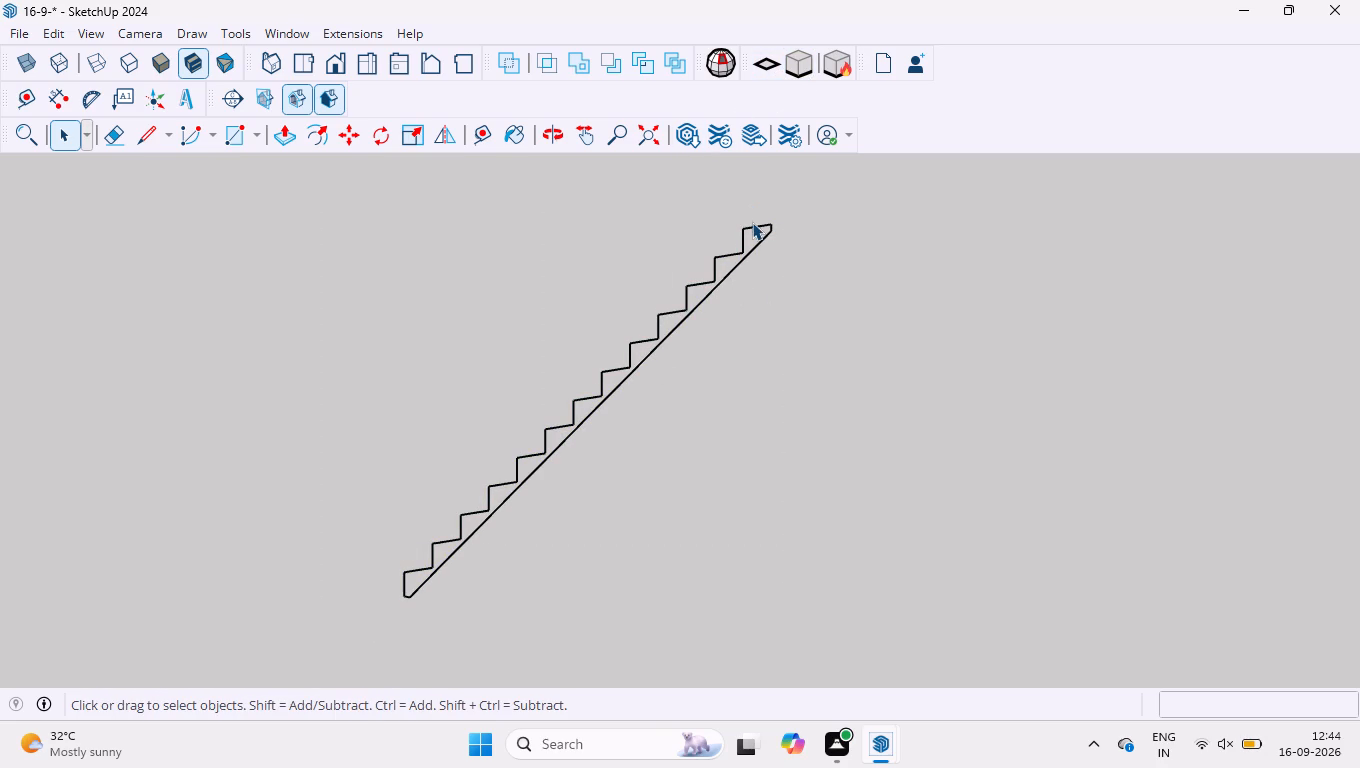
Make a group from all the edges of the stair outline.
scroll(678, 293, "down", 5)
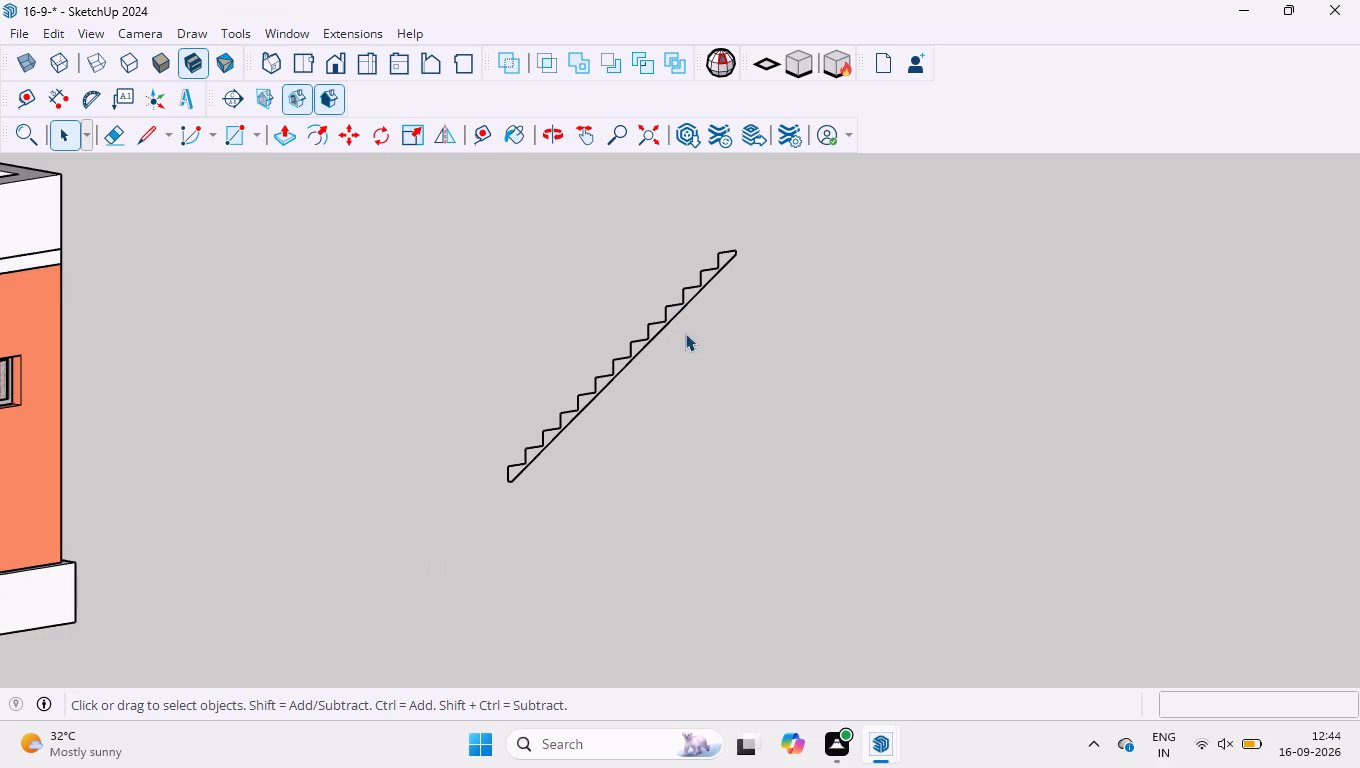
left_click_drag(796, 219, 471, 554)
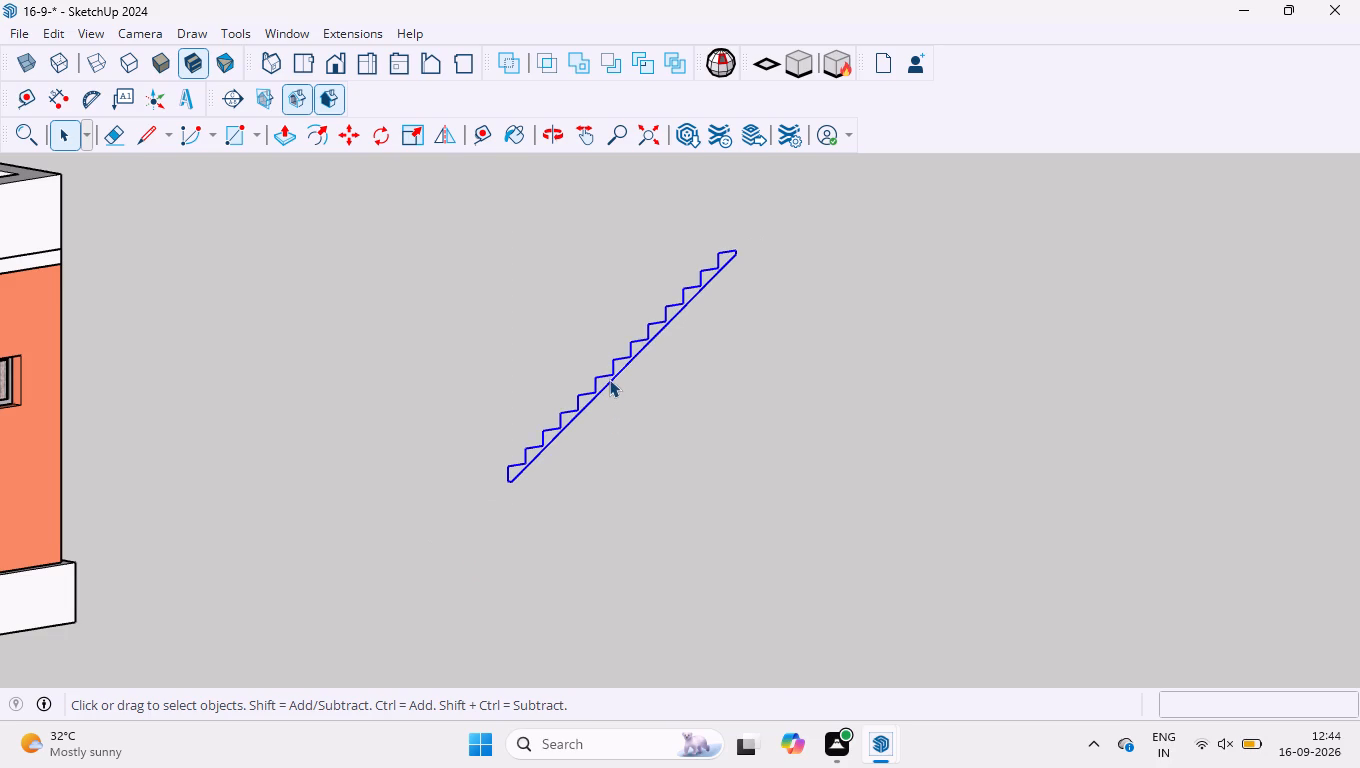
scroll(609, 379, "up", 9)
right_click(613, 370)
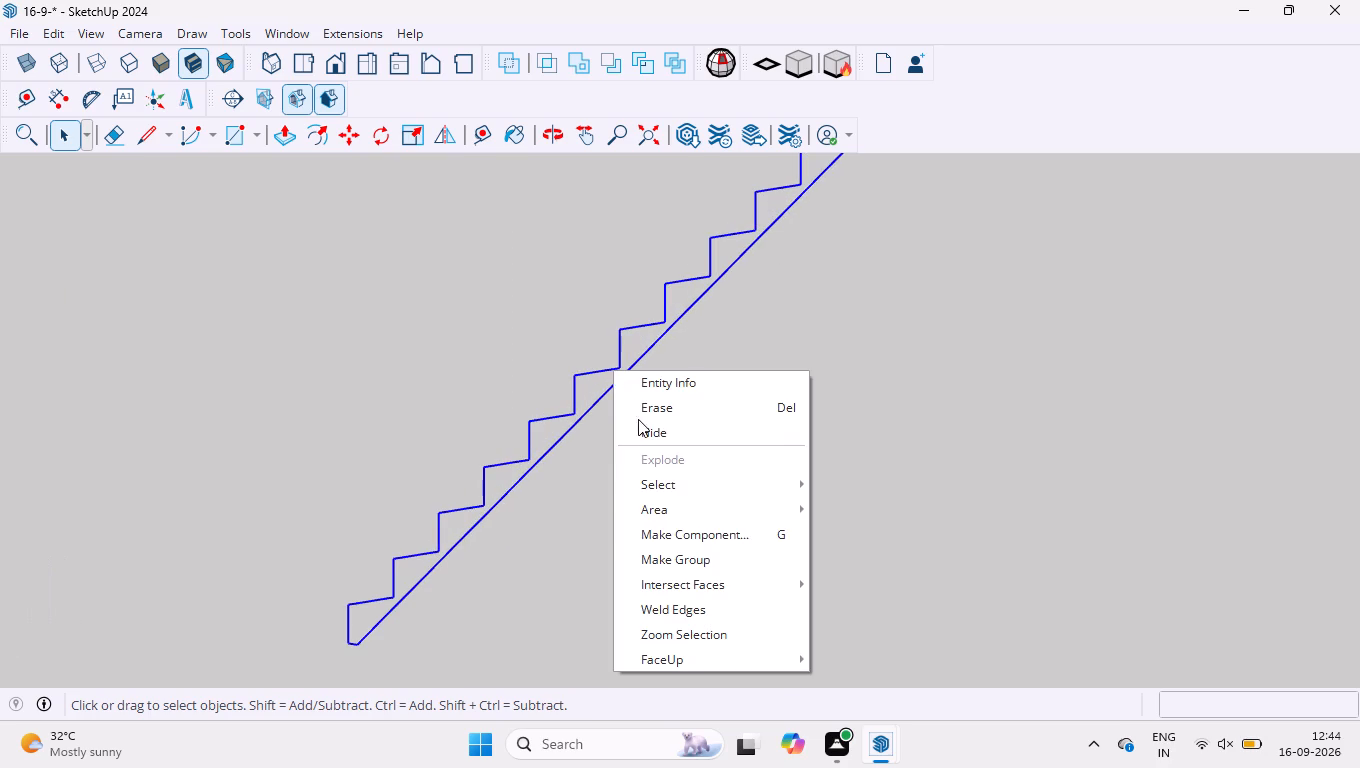
left_click(667, 559)
left_click(638, 398)
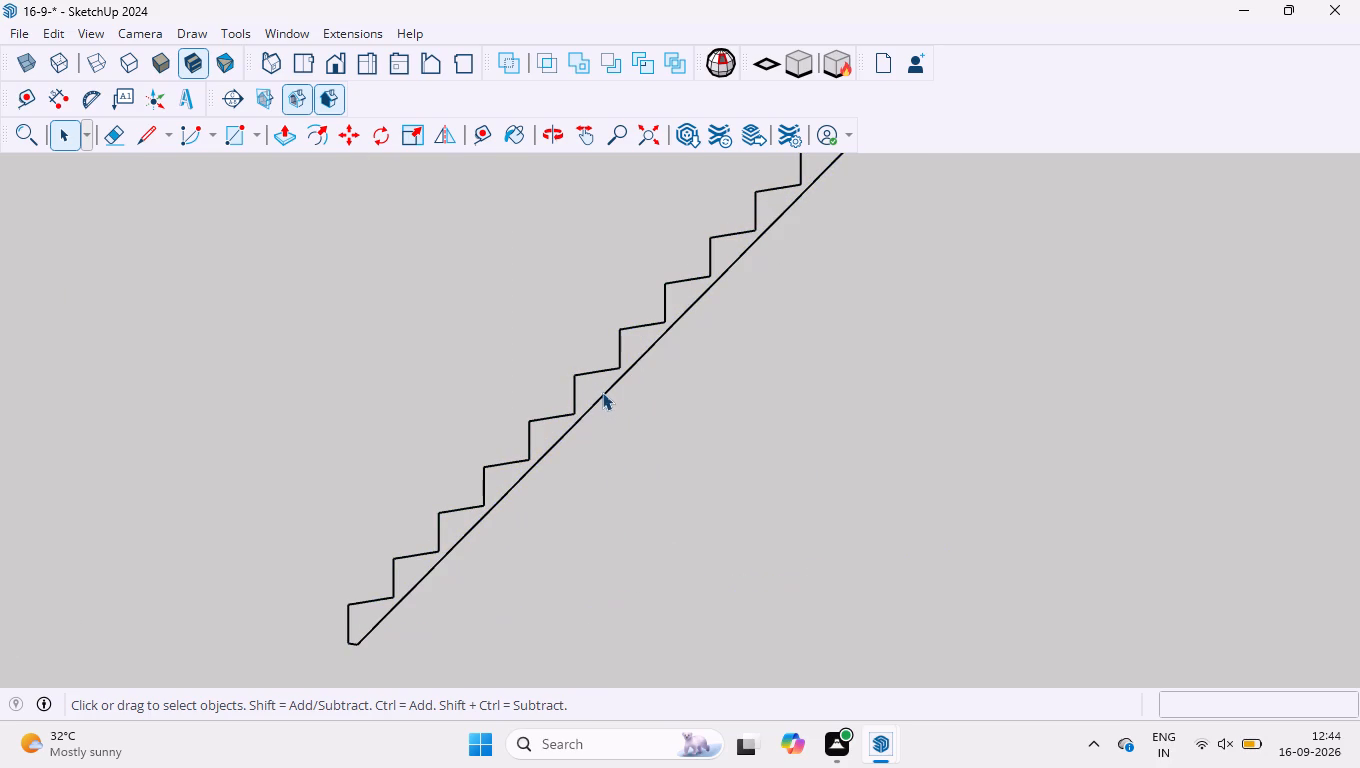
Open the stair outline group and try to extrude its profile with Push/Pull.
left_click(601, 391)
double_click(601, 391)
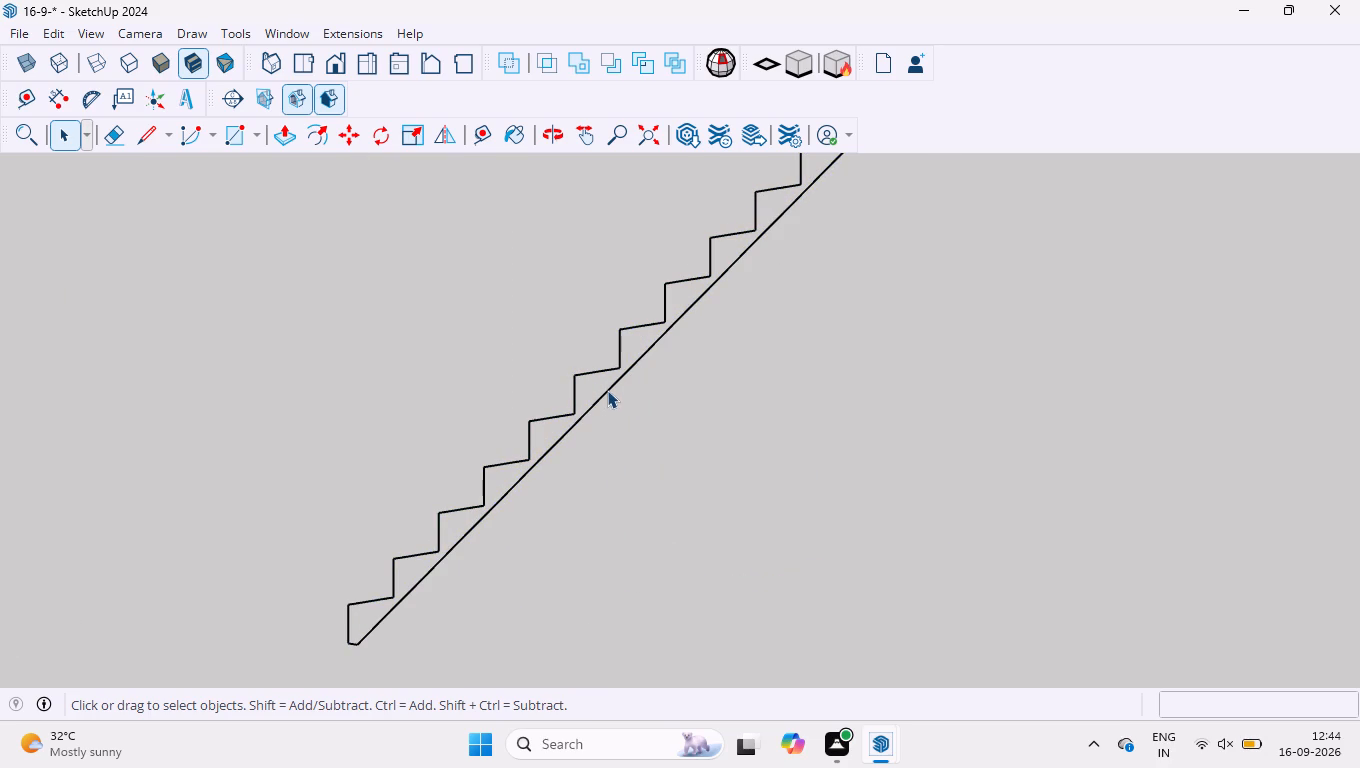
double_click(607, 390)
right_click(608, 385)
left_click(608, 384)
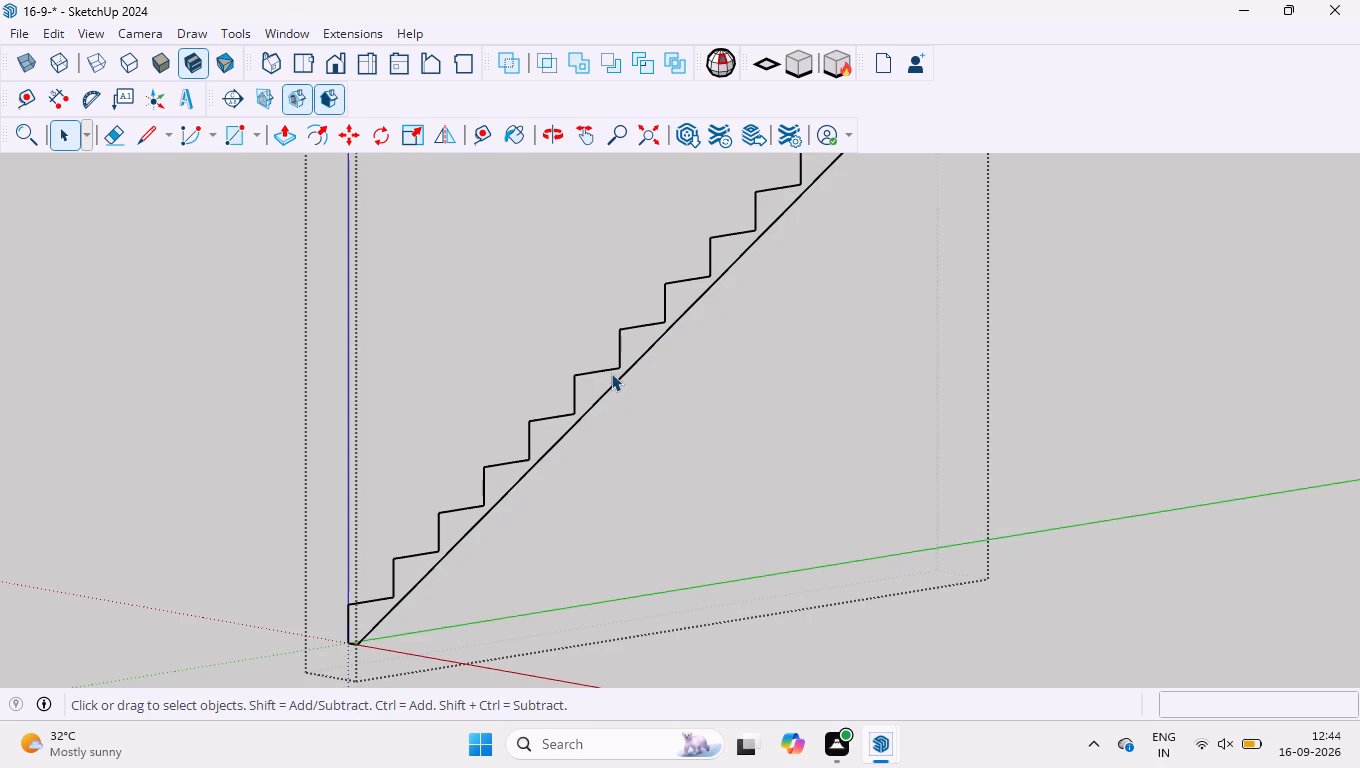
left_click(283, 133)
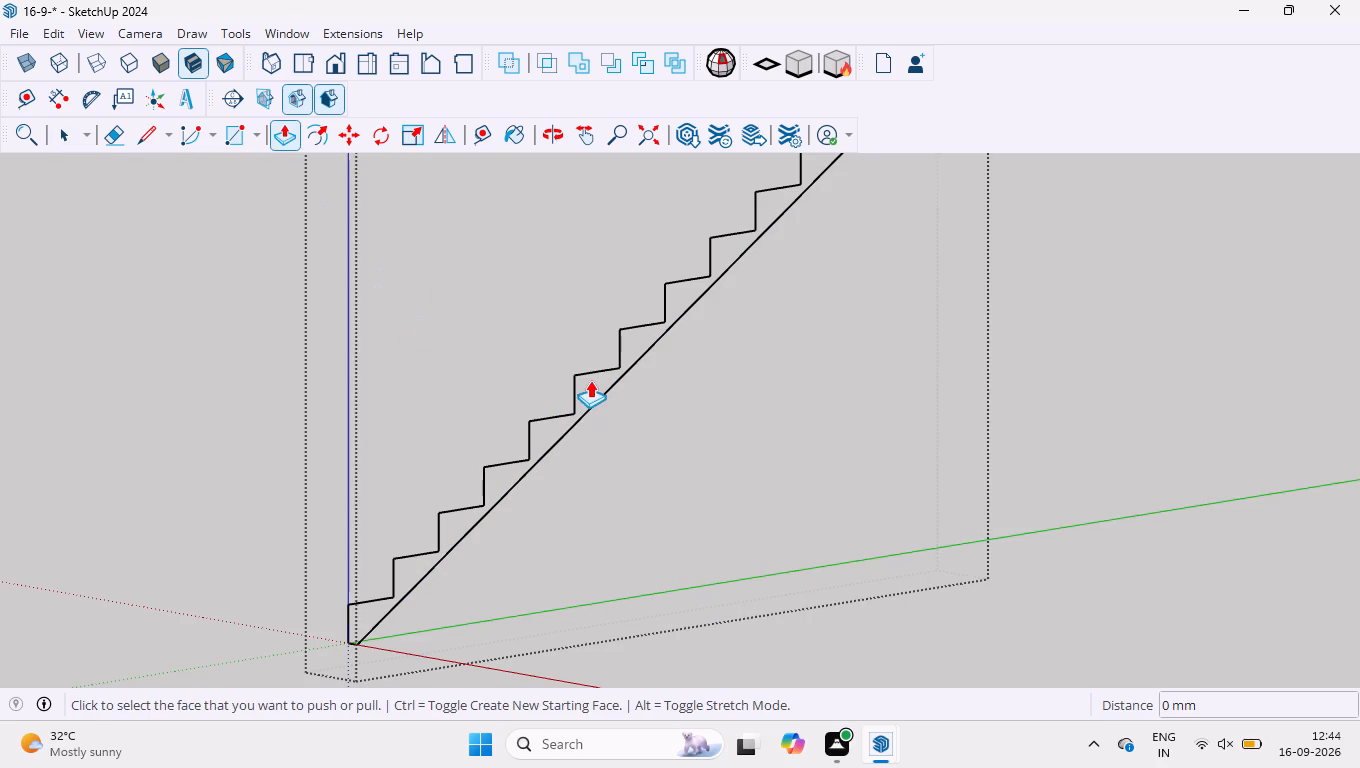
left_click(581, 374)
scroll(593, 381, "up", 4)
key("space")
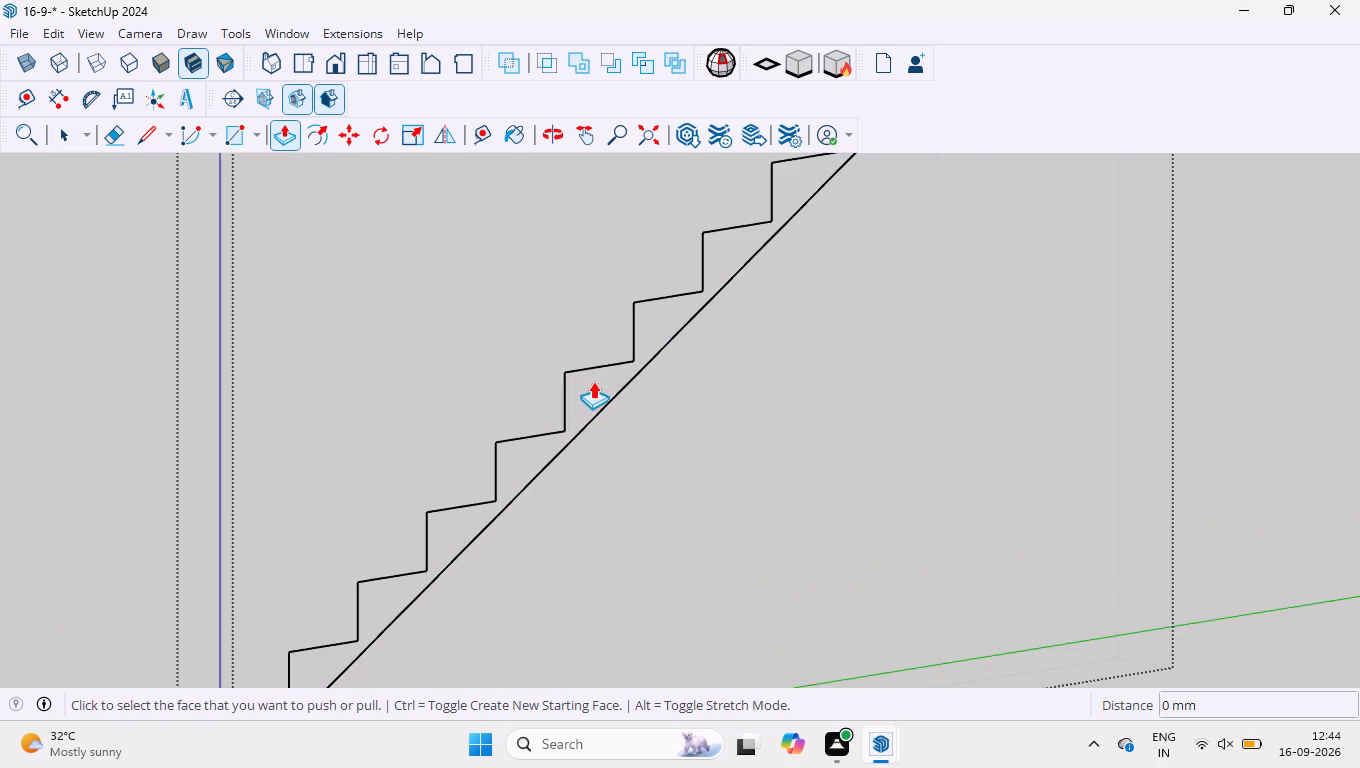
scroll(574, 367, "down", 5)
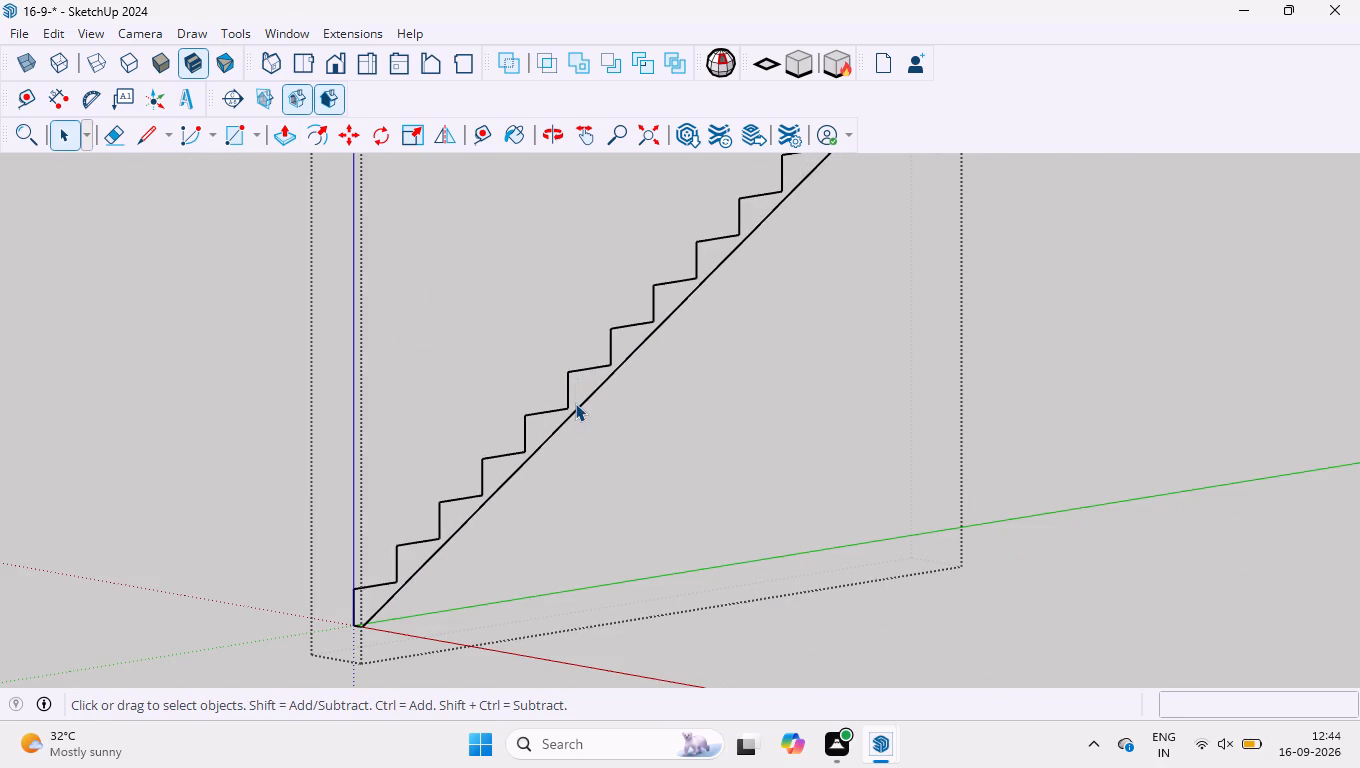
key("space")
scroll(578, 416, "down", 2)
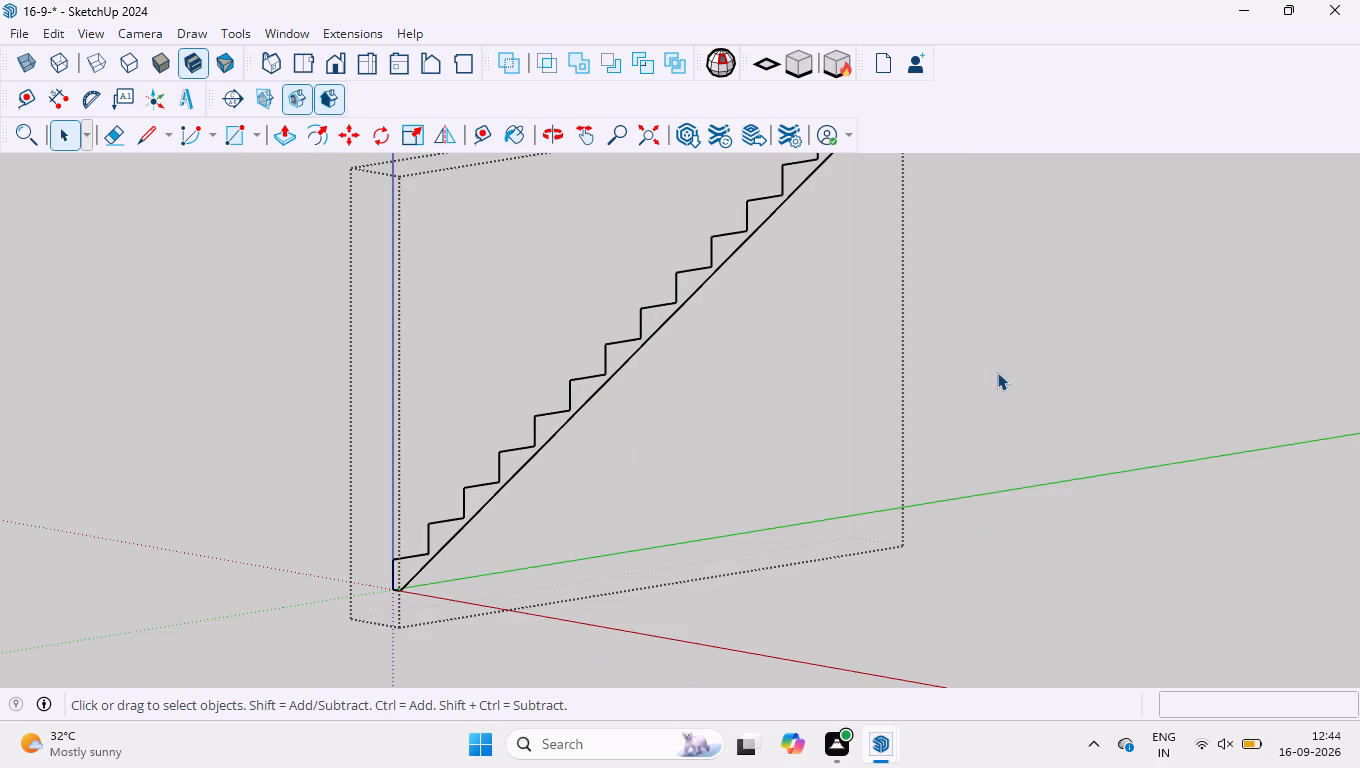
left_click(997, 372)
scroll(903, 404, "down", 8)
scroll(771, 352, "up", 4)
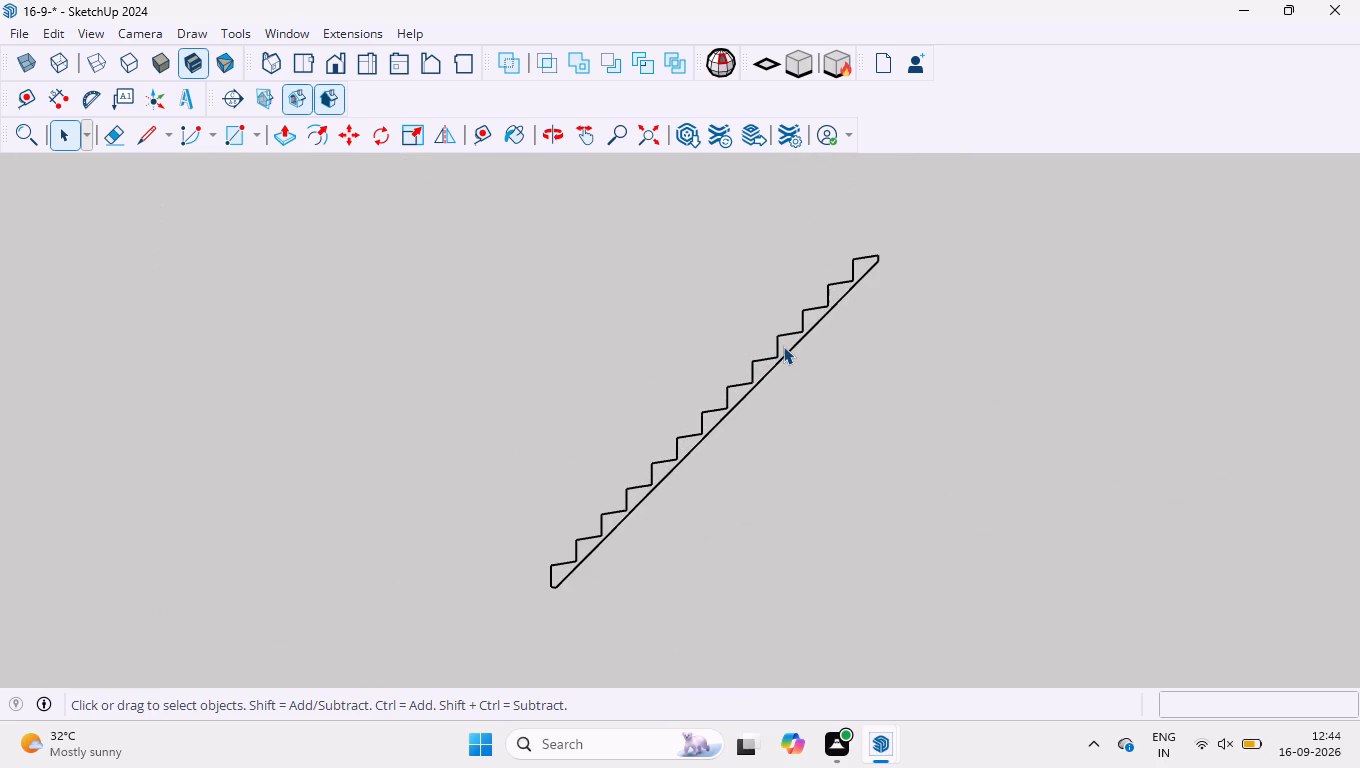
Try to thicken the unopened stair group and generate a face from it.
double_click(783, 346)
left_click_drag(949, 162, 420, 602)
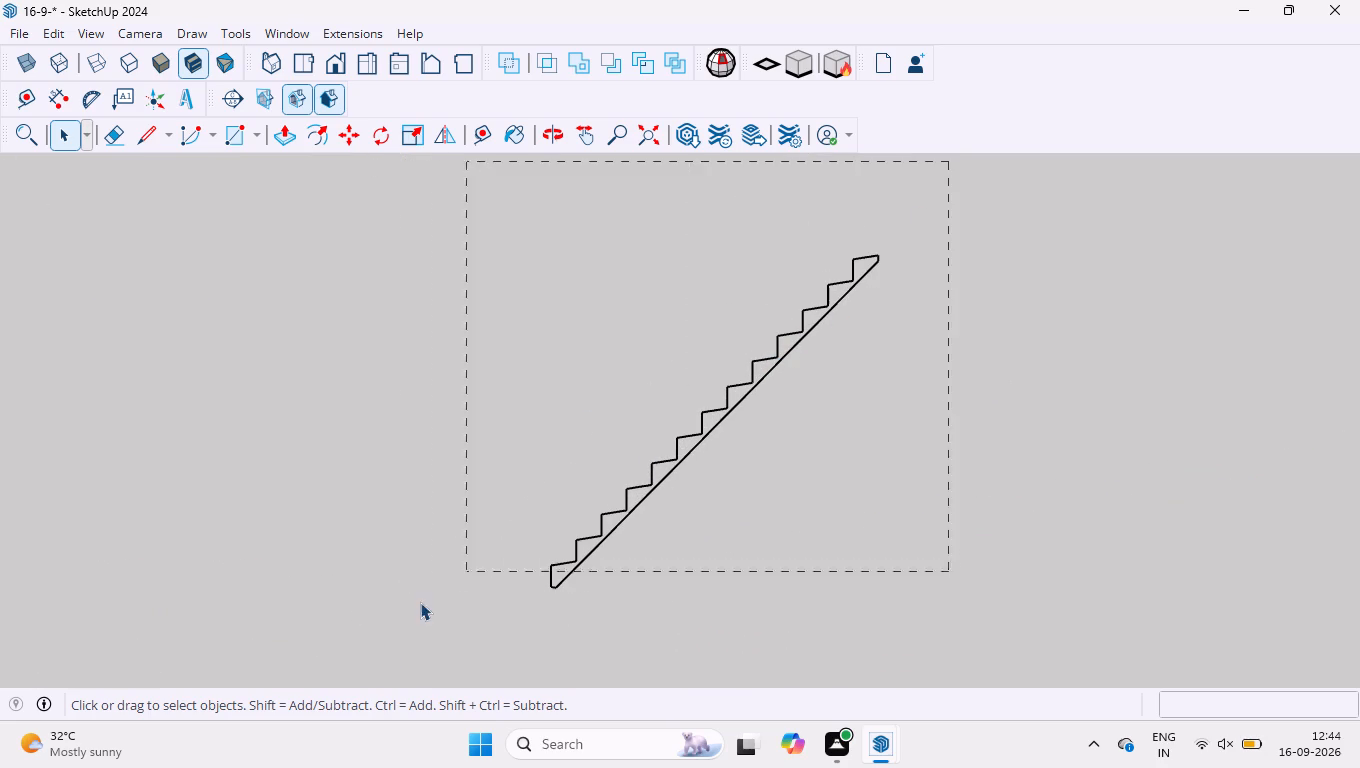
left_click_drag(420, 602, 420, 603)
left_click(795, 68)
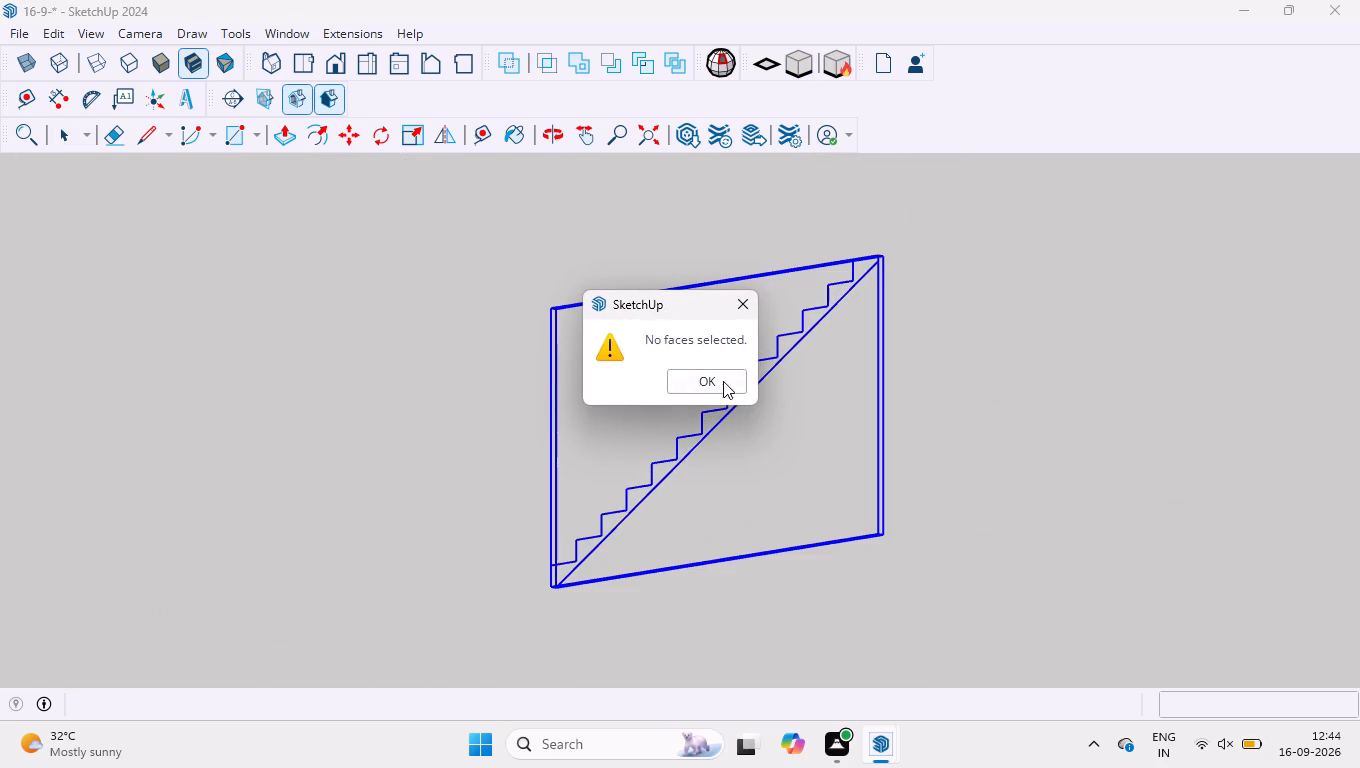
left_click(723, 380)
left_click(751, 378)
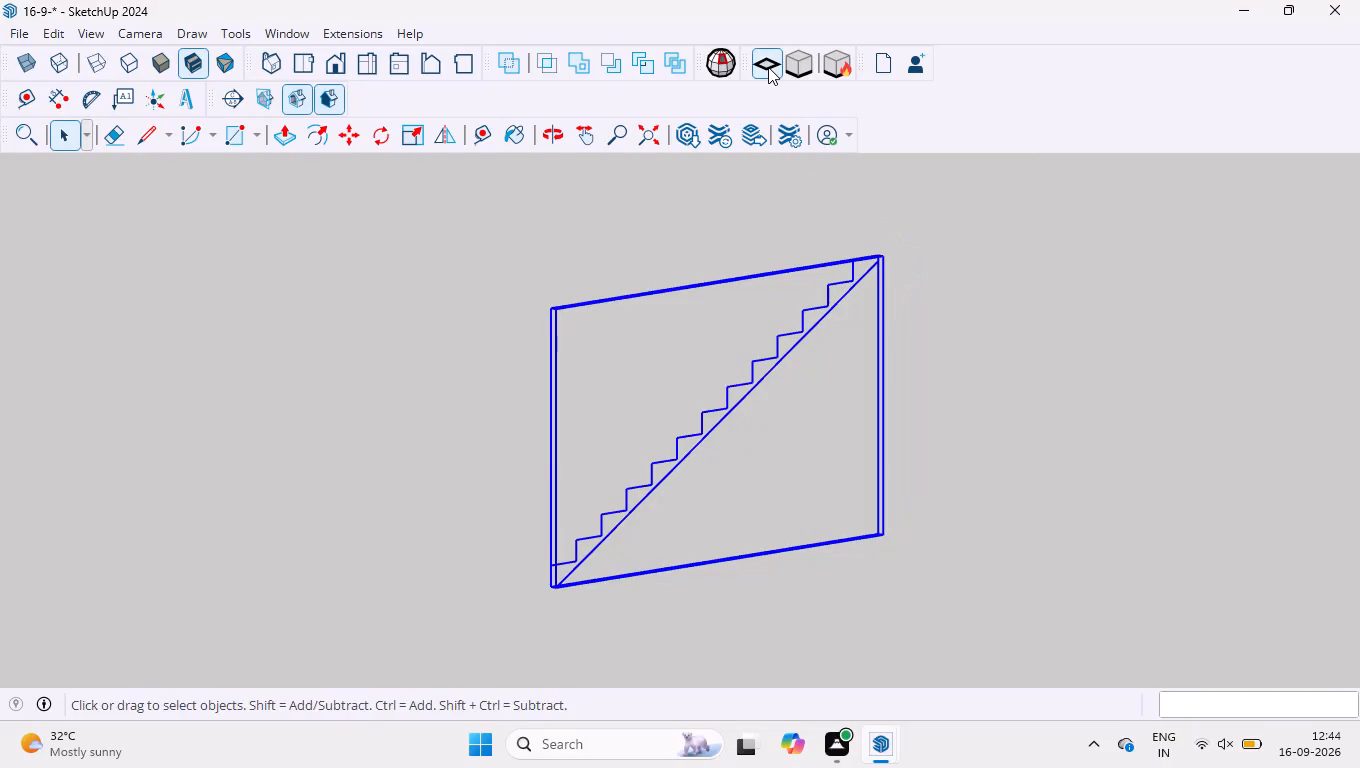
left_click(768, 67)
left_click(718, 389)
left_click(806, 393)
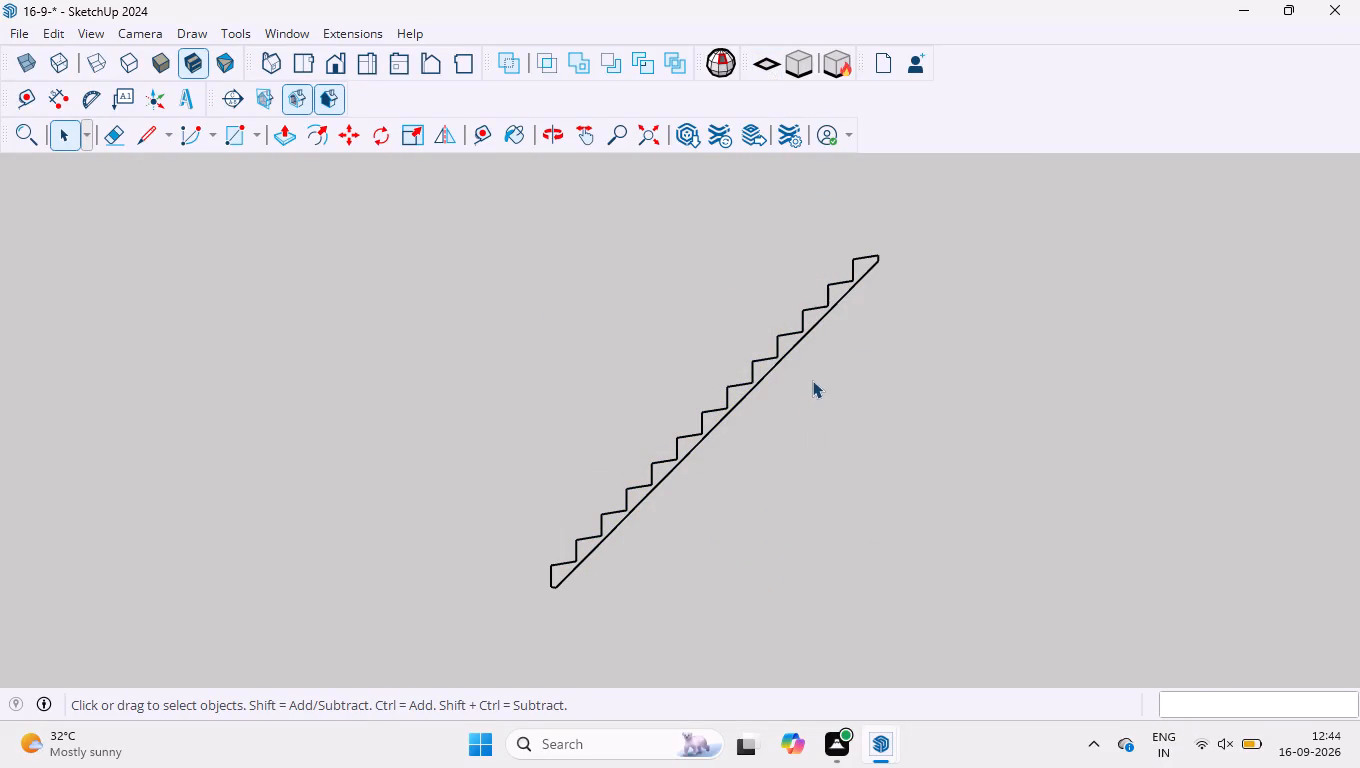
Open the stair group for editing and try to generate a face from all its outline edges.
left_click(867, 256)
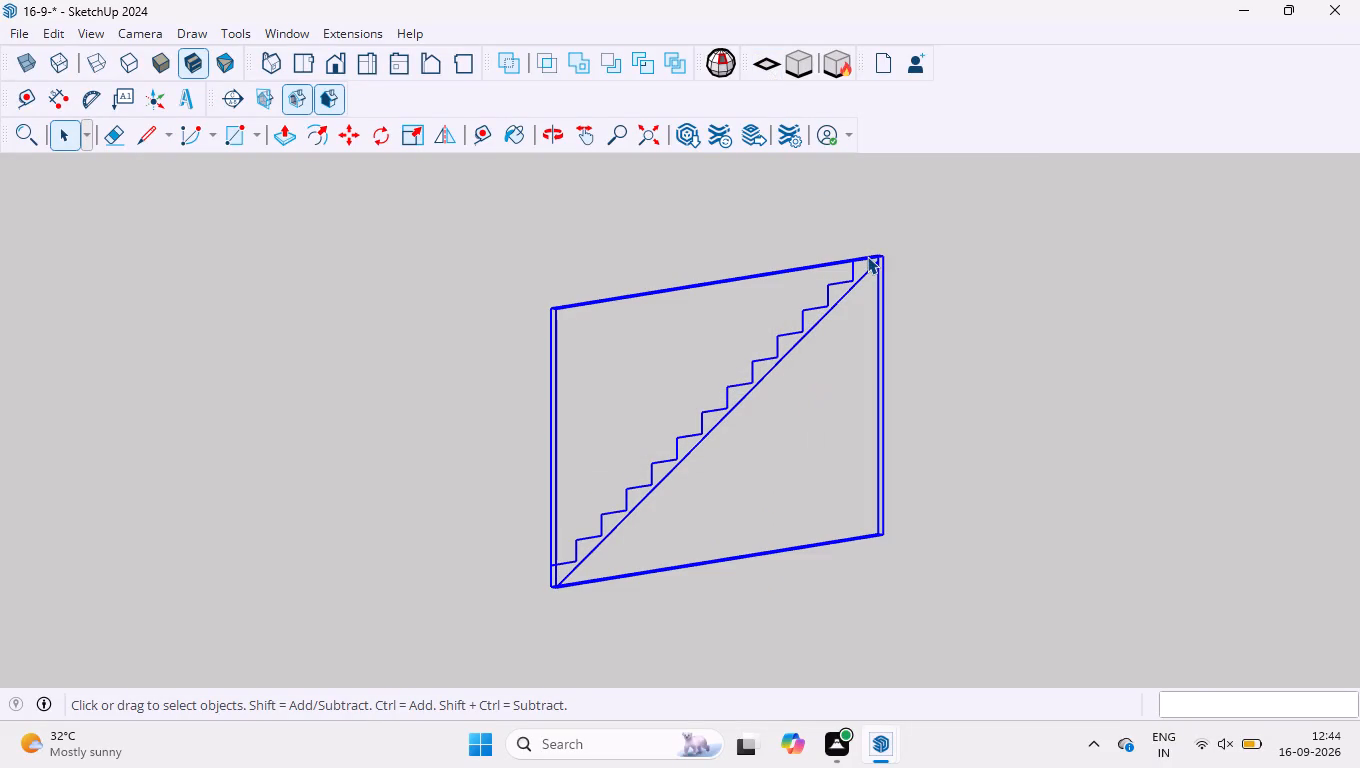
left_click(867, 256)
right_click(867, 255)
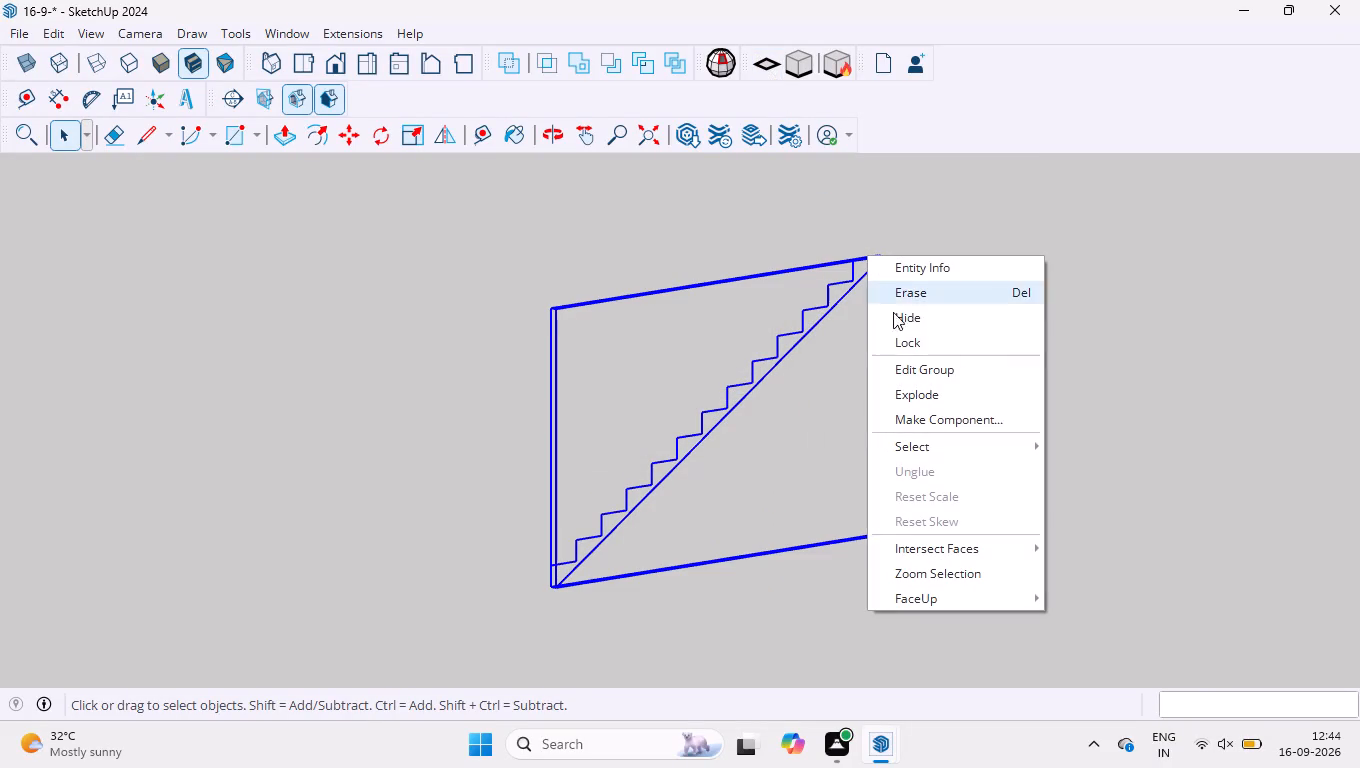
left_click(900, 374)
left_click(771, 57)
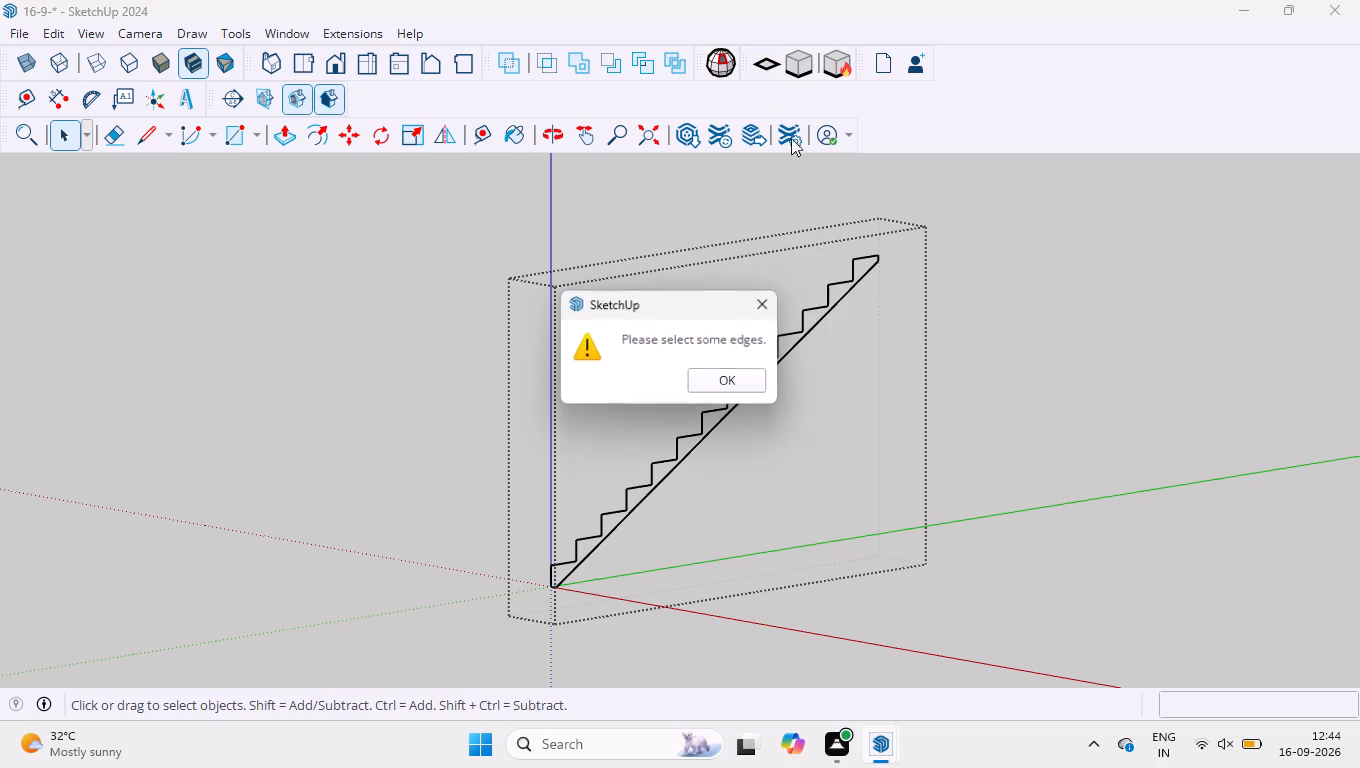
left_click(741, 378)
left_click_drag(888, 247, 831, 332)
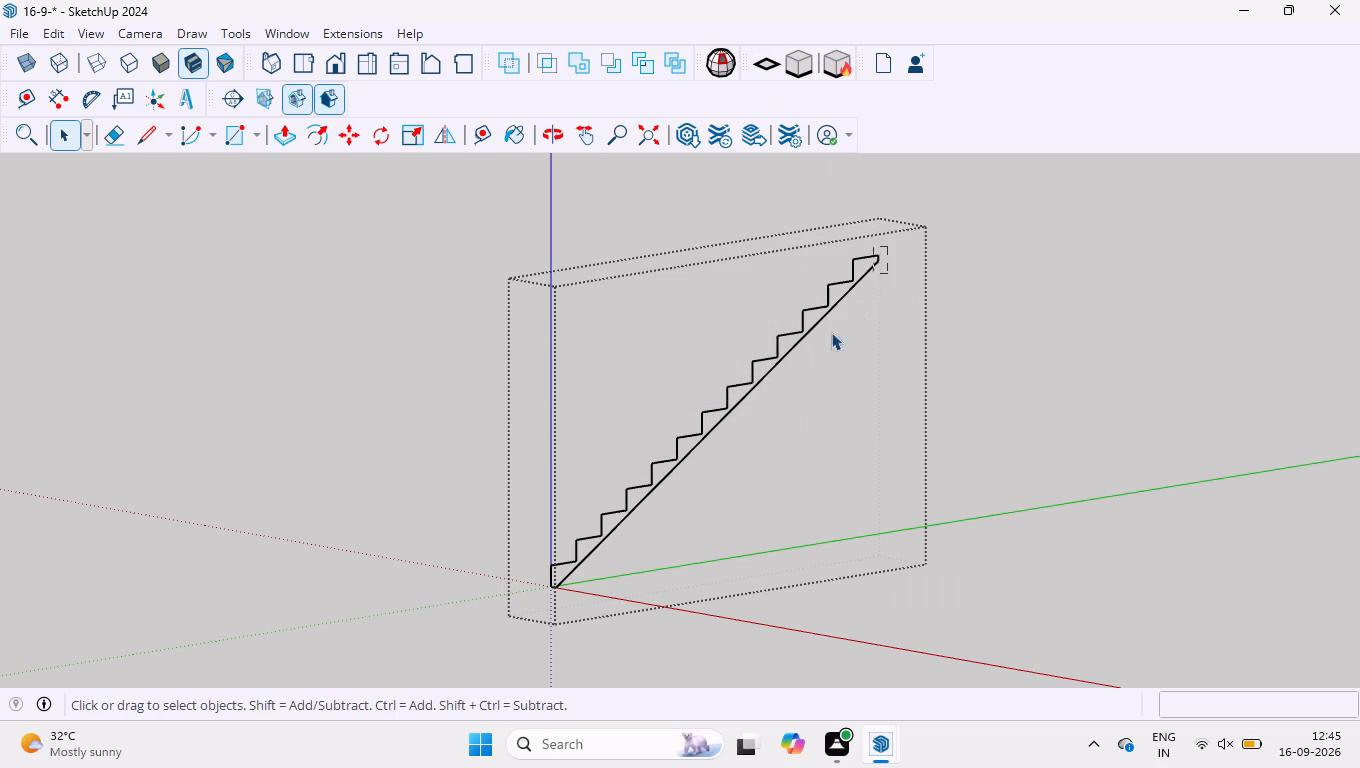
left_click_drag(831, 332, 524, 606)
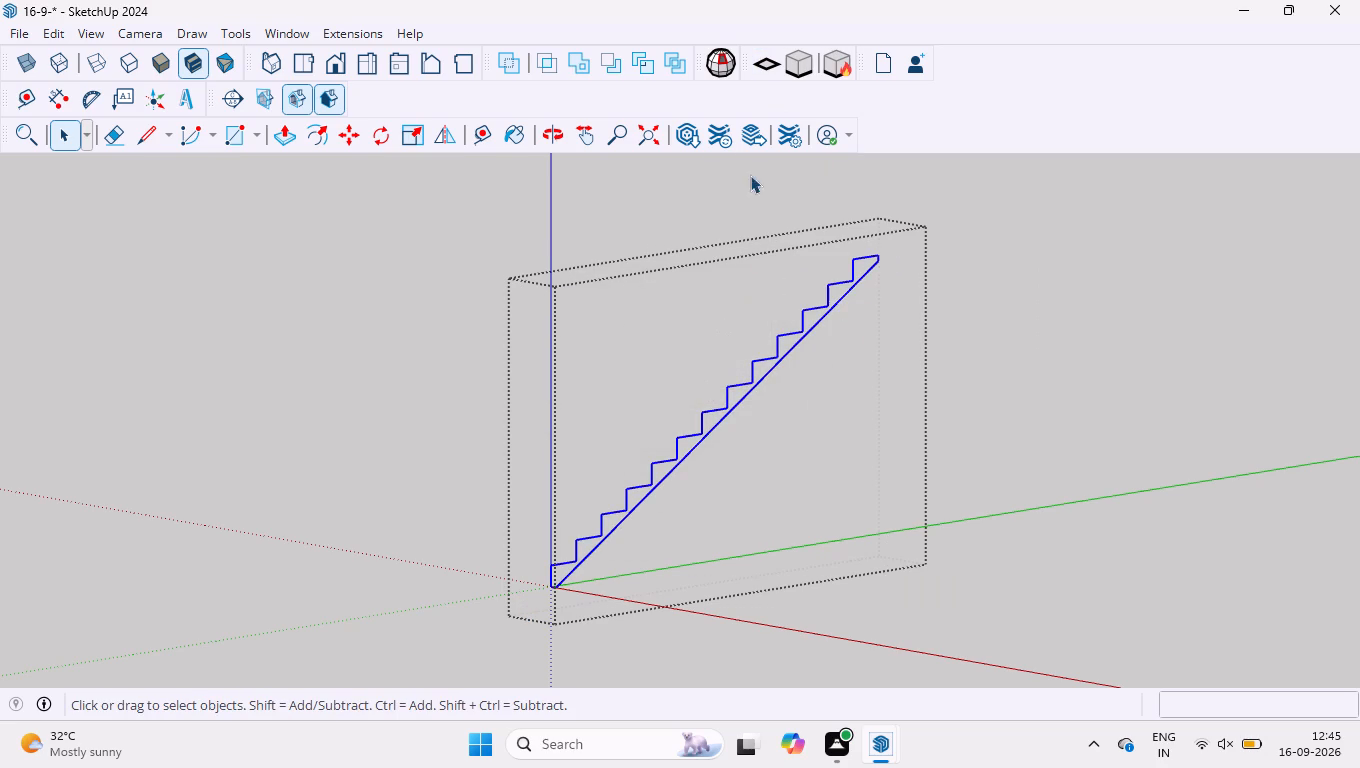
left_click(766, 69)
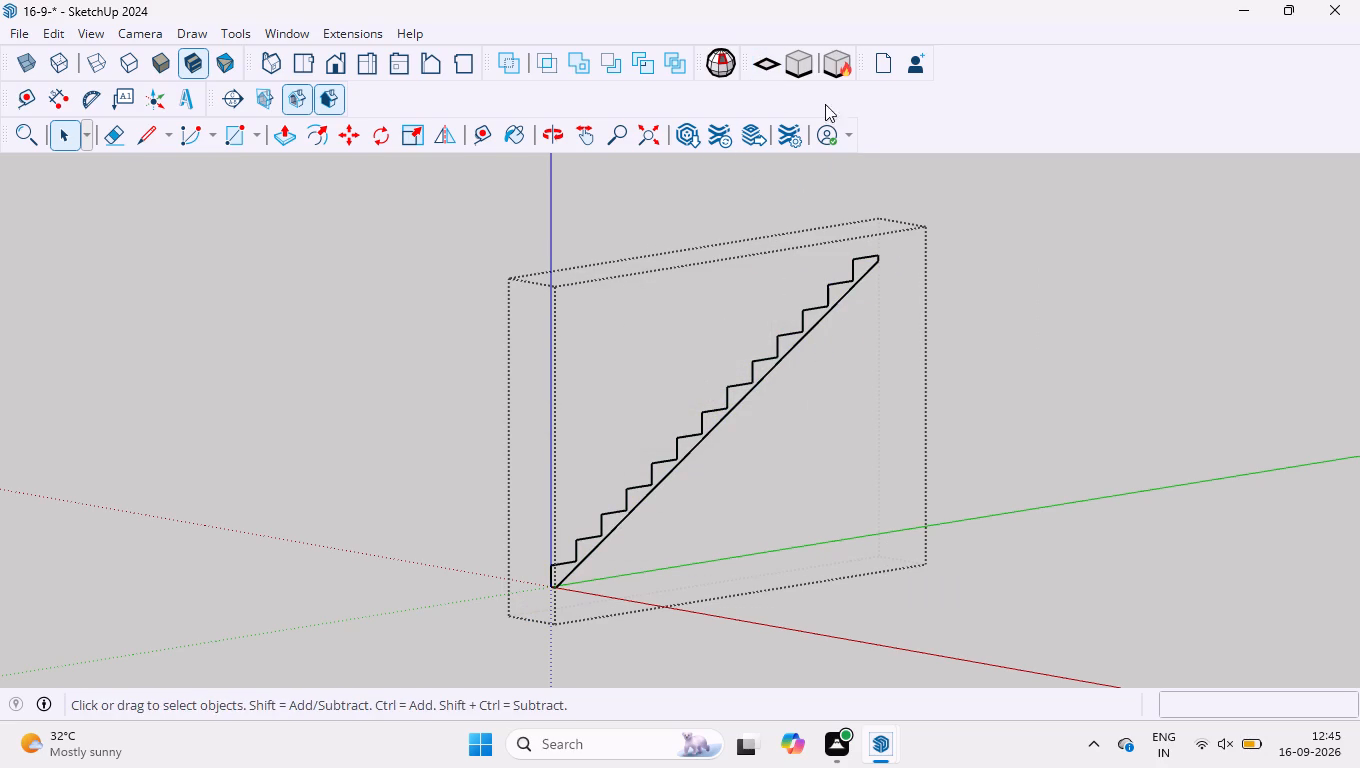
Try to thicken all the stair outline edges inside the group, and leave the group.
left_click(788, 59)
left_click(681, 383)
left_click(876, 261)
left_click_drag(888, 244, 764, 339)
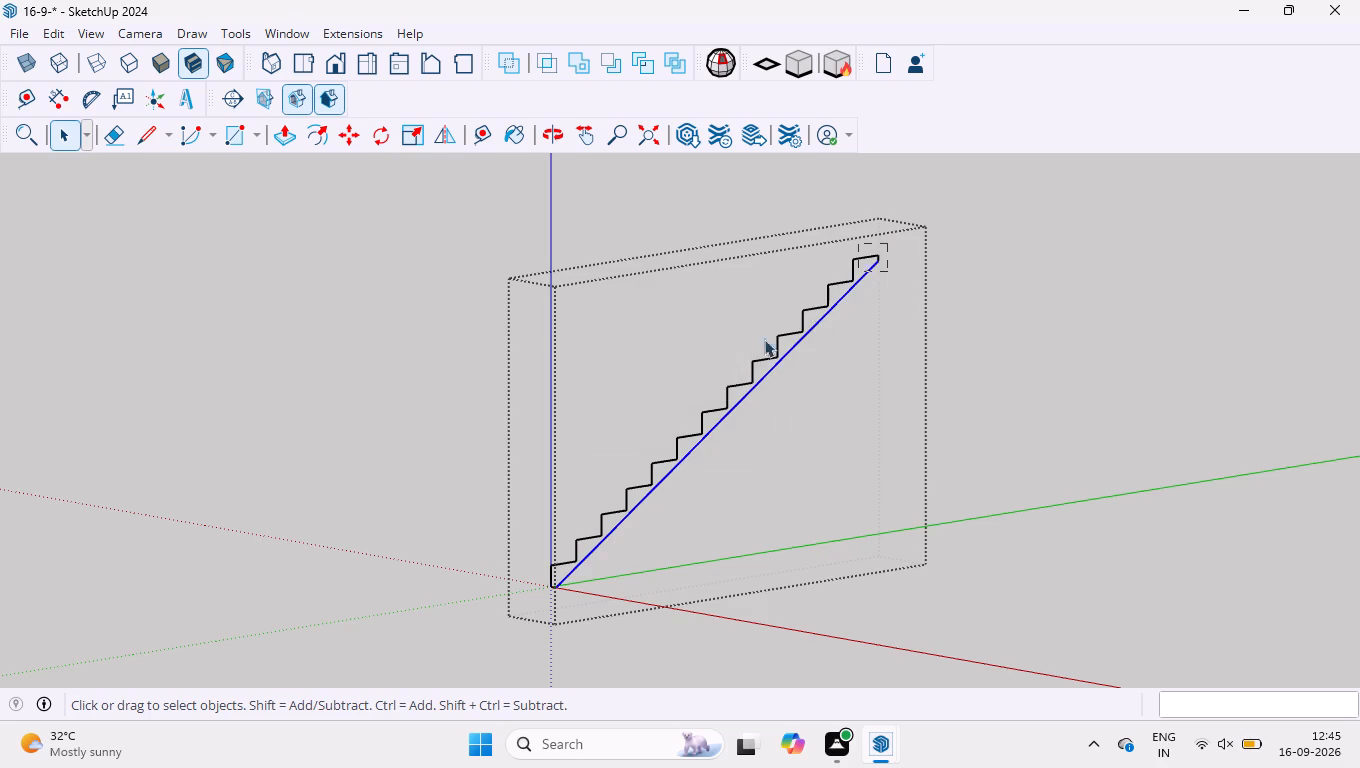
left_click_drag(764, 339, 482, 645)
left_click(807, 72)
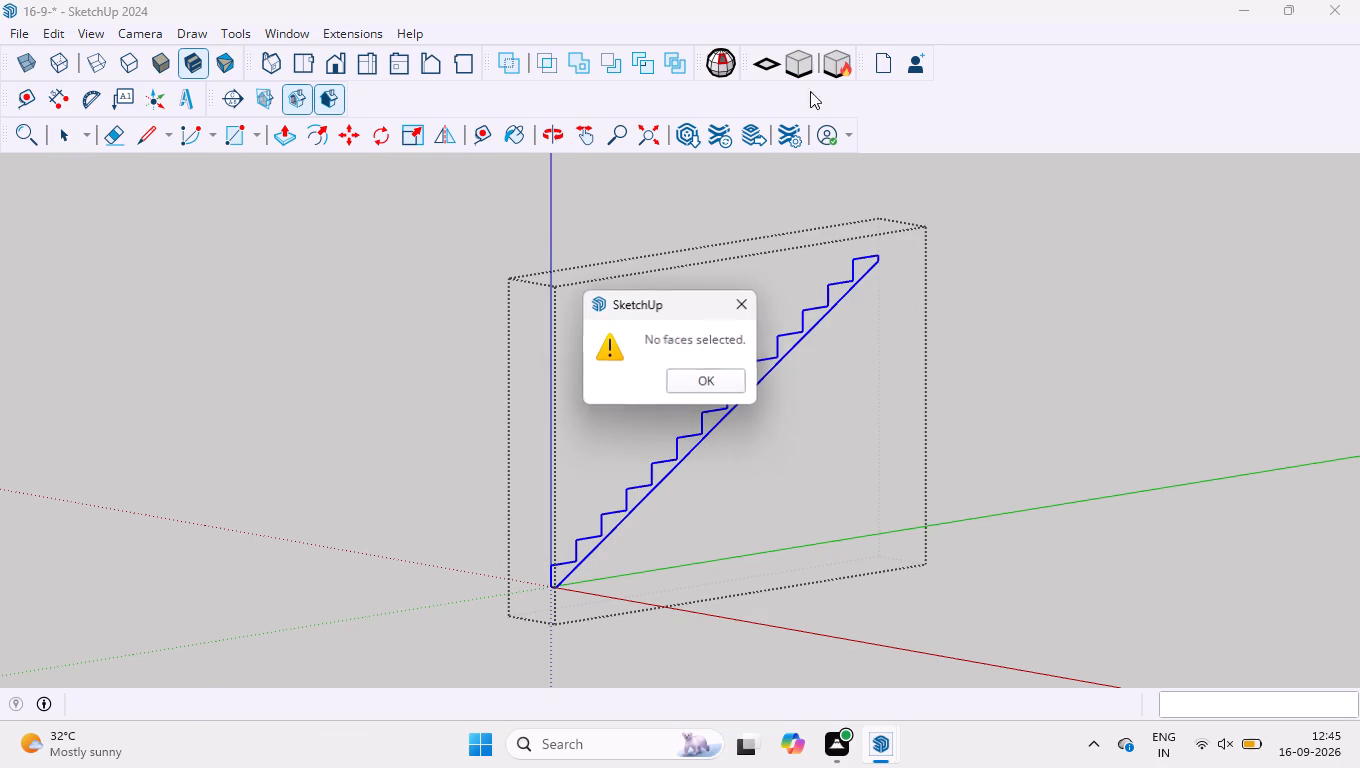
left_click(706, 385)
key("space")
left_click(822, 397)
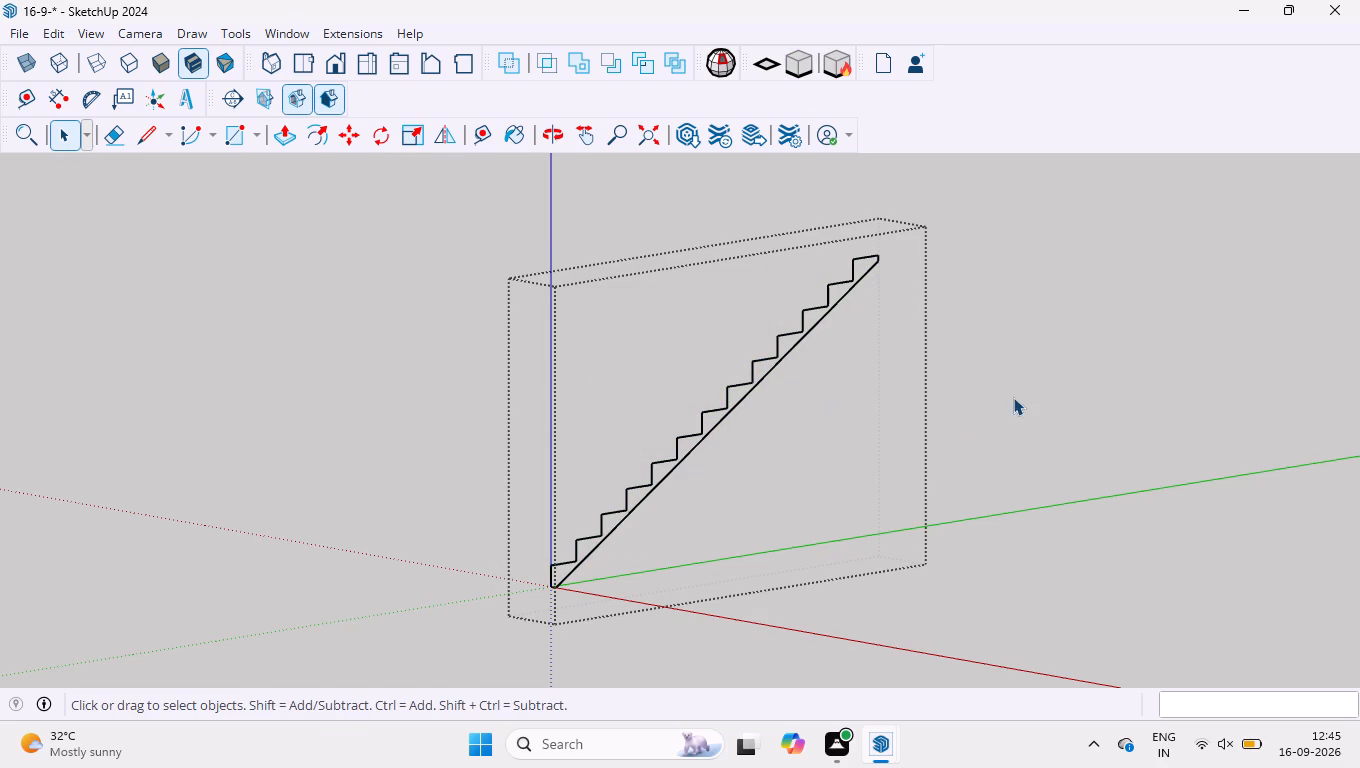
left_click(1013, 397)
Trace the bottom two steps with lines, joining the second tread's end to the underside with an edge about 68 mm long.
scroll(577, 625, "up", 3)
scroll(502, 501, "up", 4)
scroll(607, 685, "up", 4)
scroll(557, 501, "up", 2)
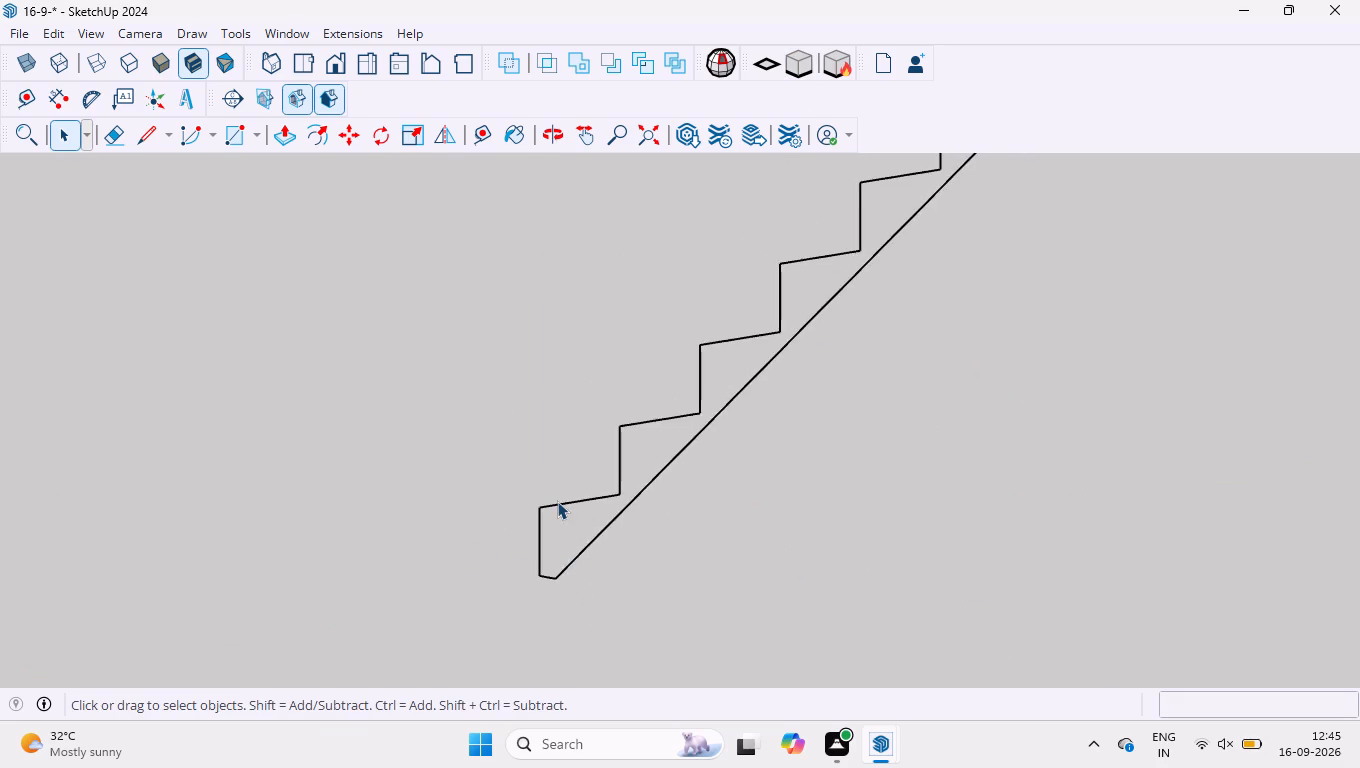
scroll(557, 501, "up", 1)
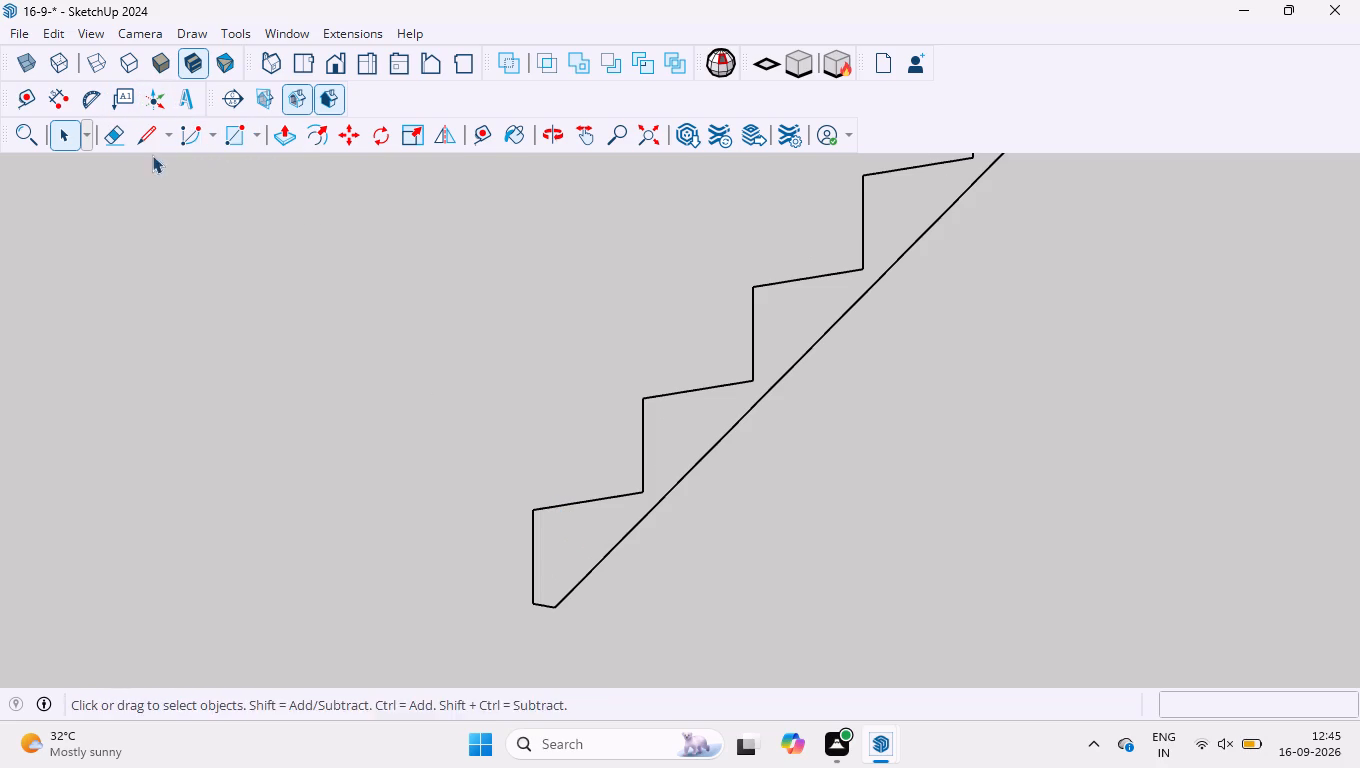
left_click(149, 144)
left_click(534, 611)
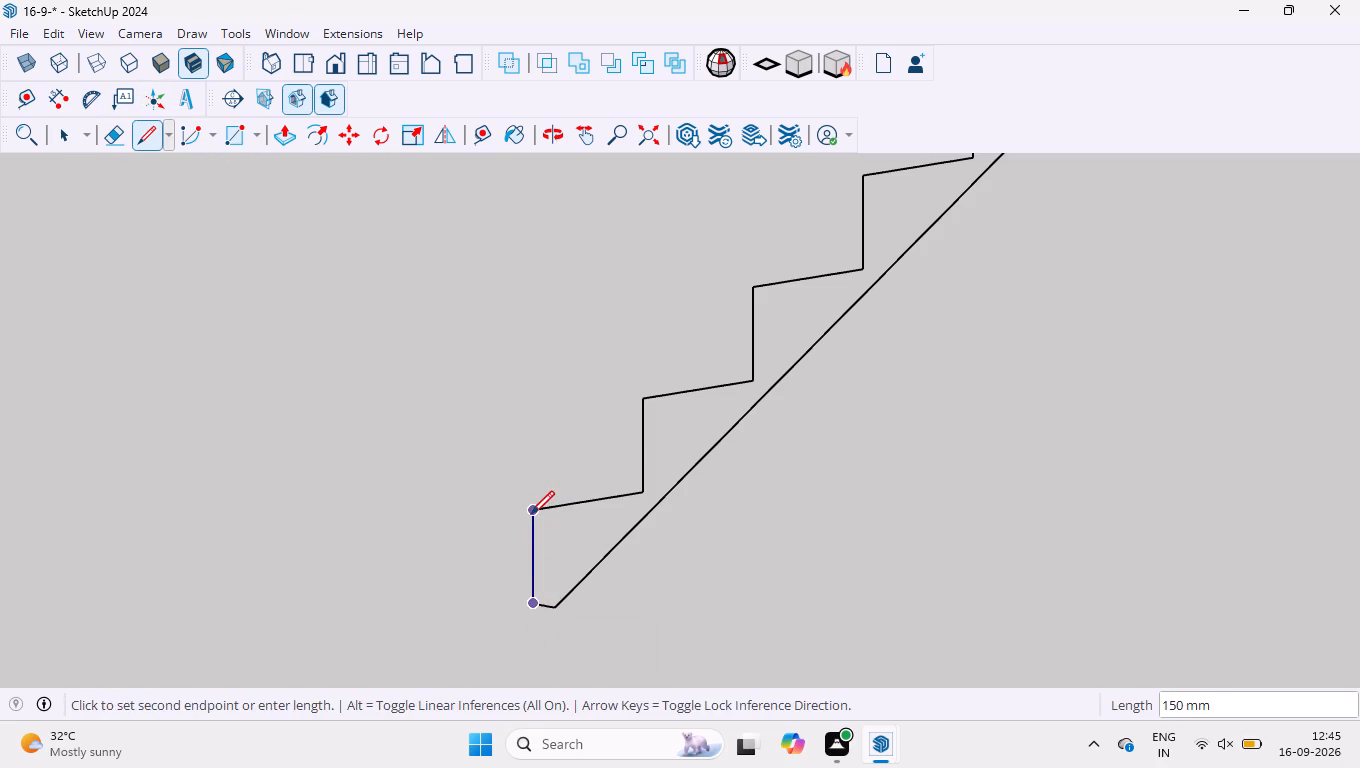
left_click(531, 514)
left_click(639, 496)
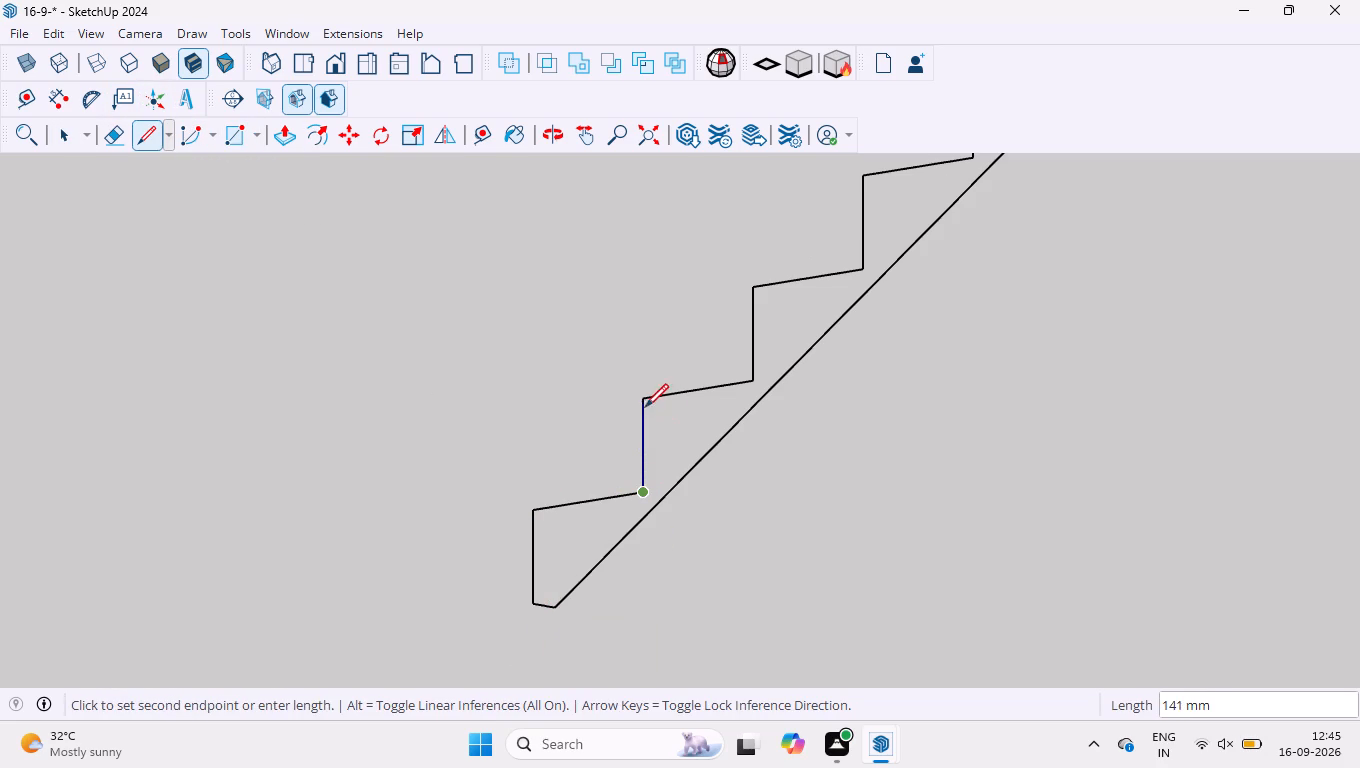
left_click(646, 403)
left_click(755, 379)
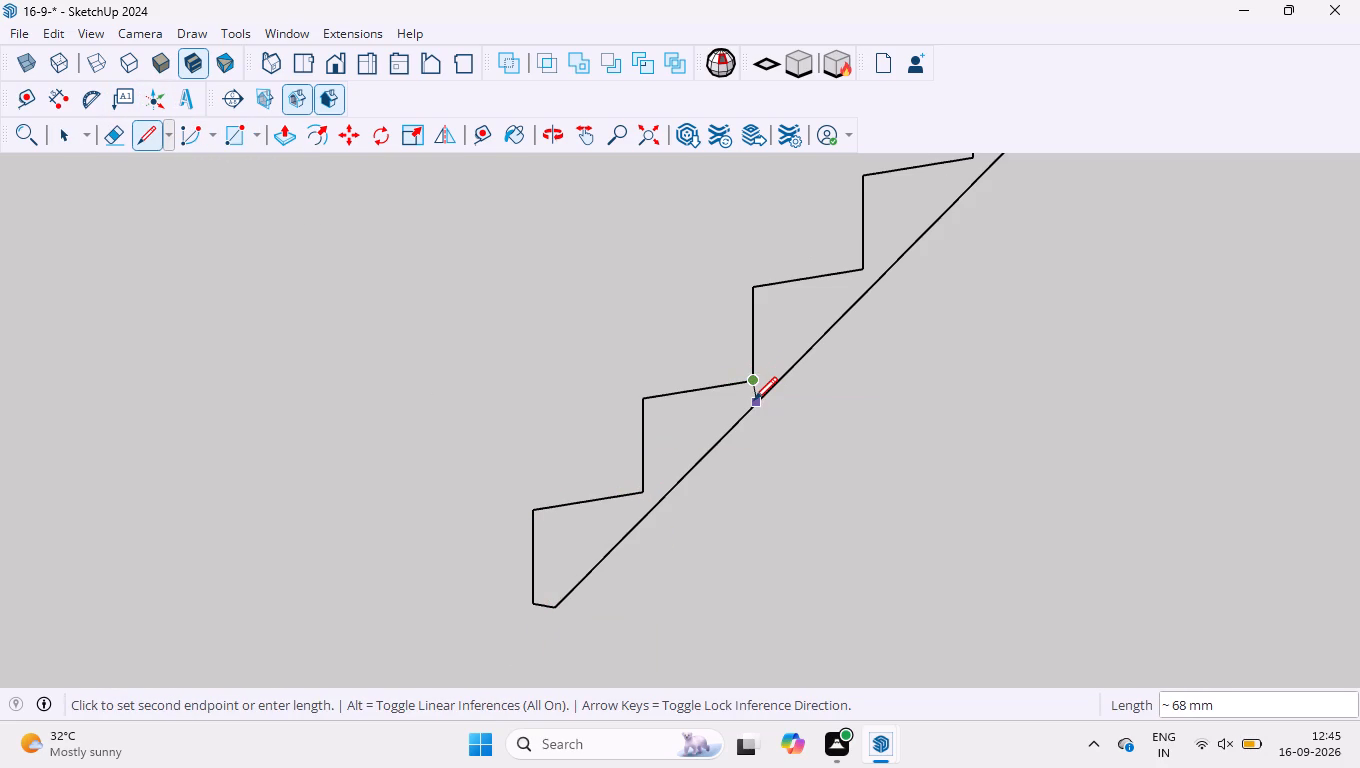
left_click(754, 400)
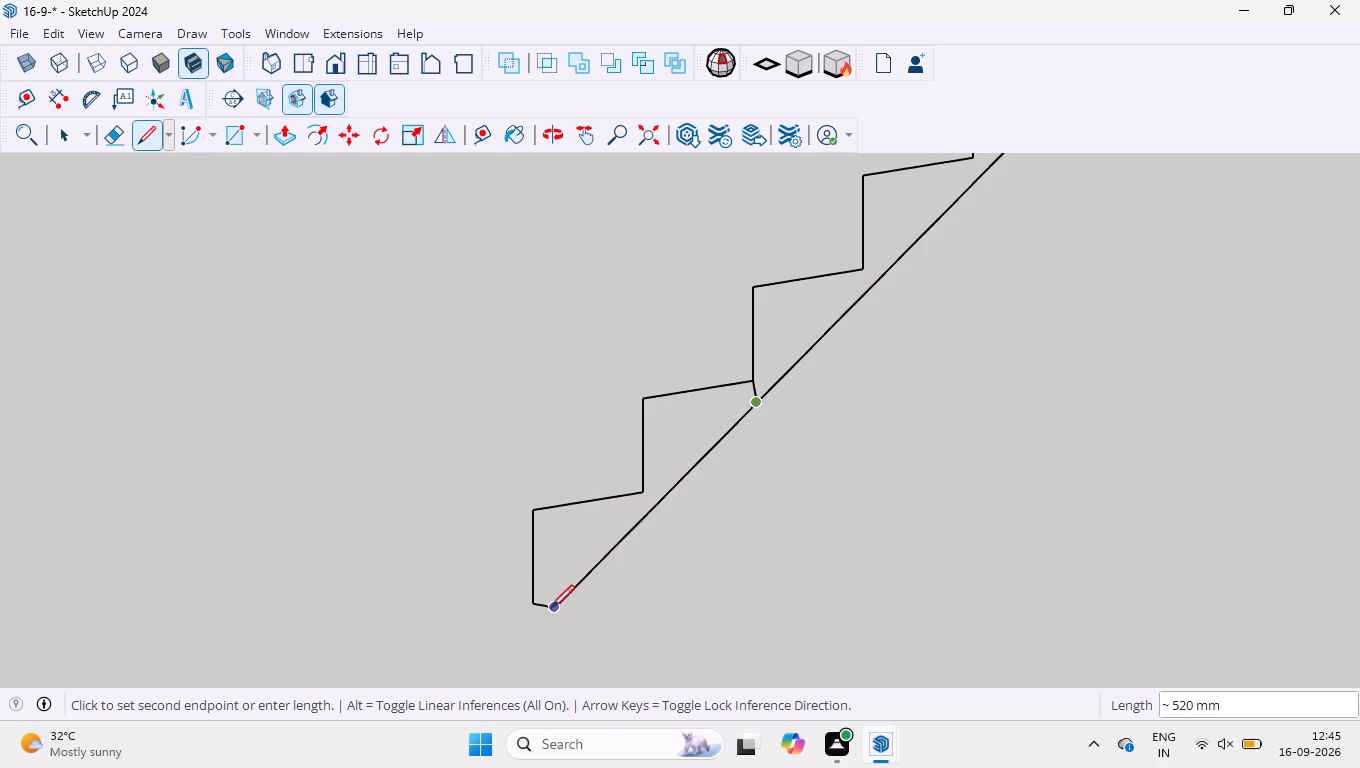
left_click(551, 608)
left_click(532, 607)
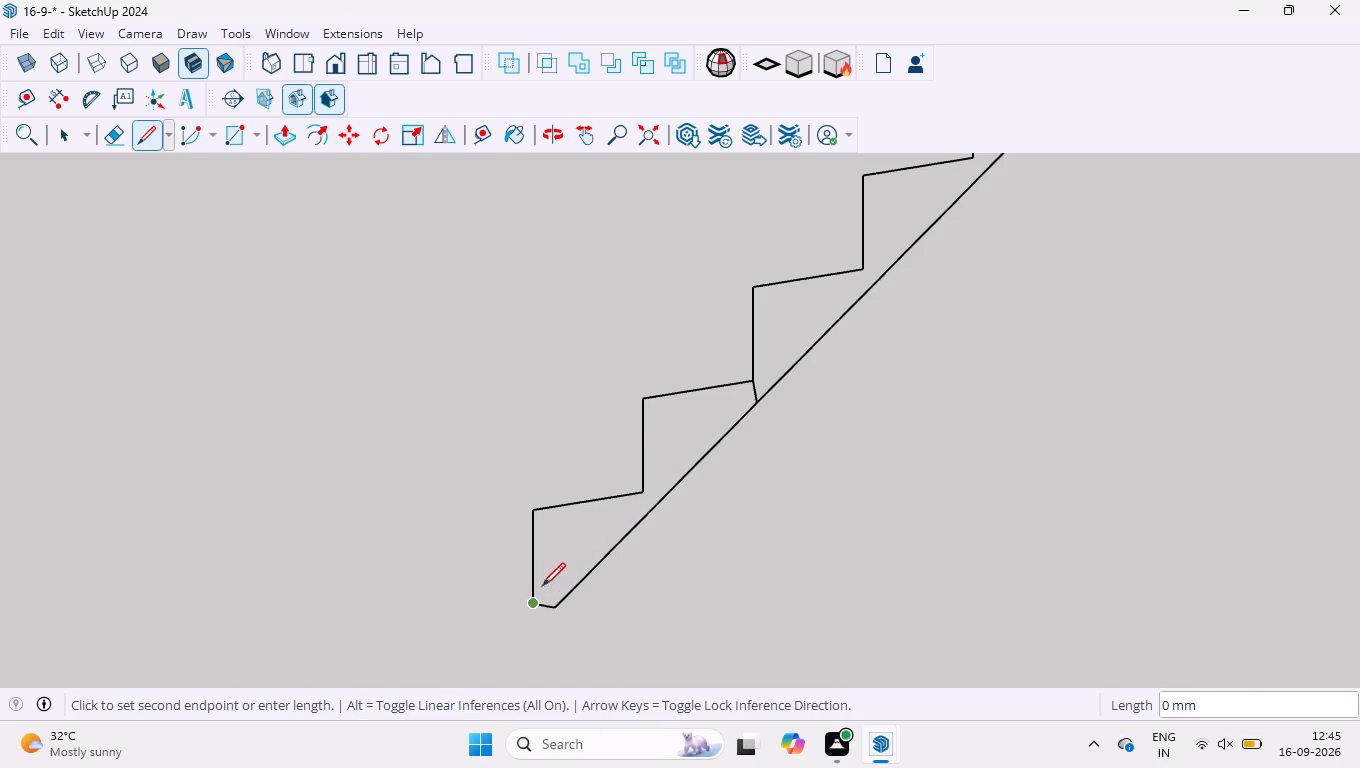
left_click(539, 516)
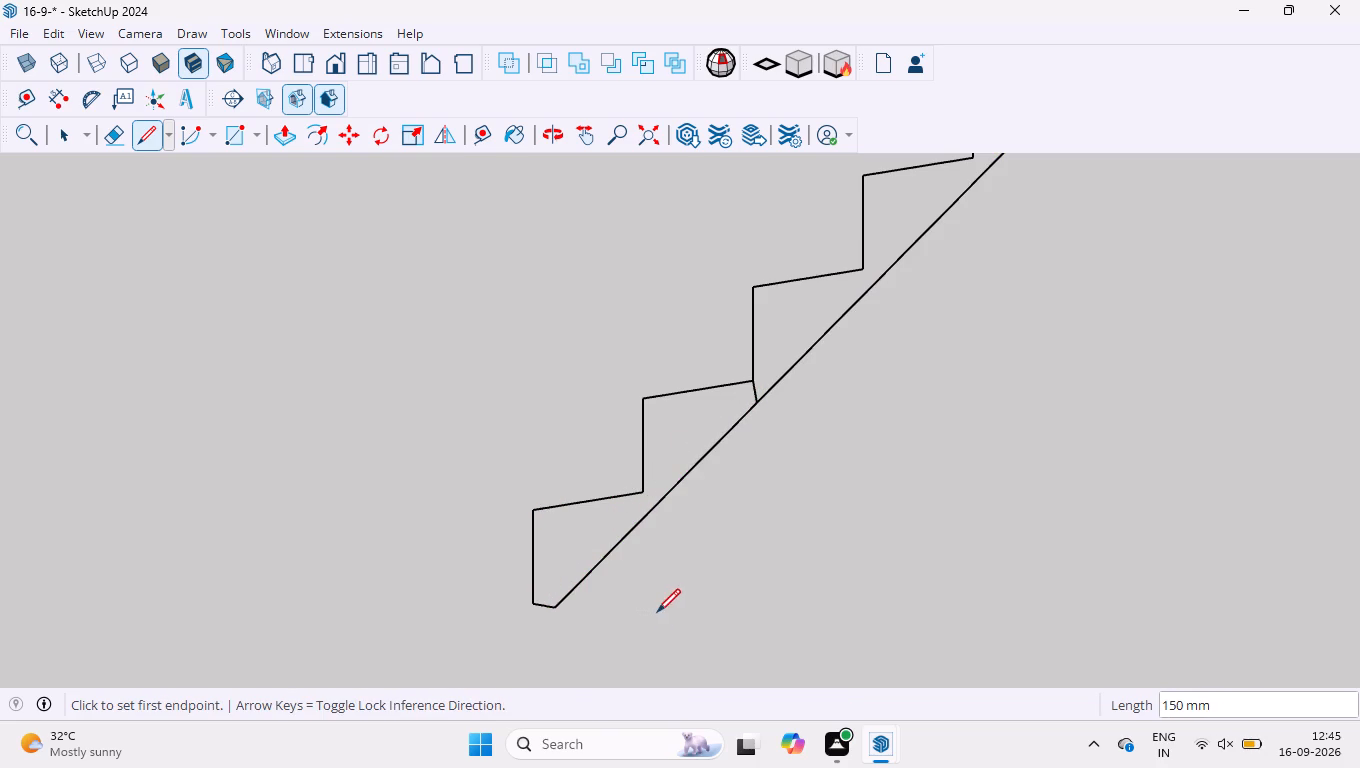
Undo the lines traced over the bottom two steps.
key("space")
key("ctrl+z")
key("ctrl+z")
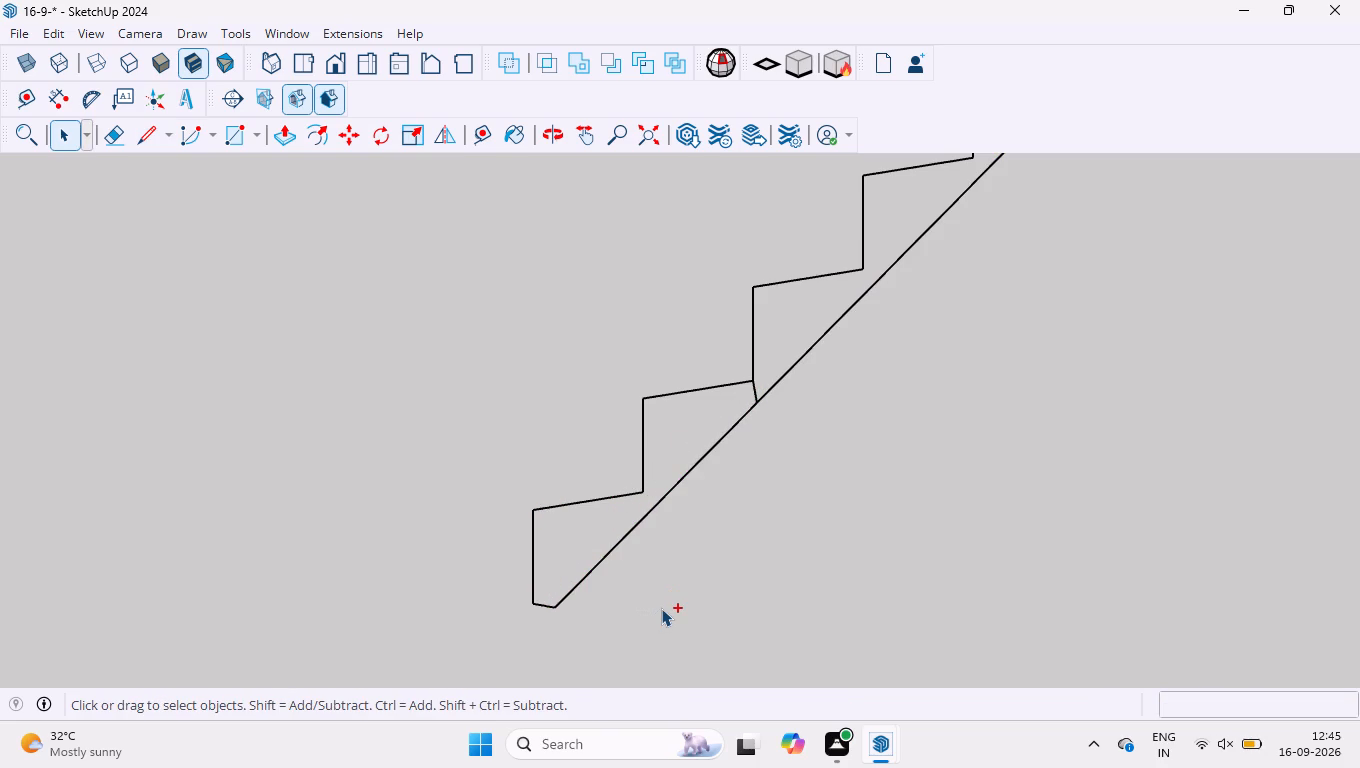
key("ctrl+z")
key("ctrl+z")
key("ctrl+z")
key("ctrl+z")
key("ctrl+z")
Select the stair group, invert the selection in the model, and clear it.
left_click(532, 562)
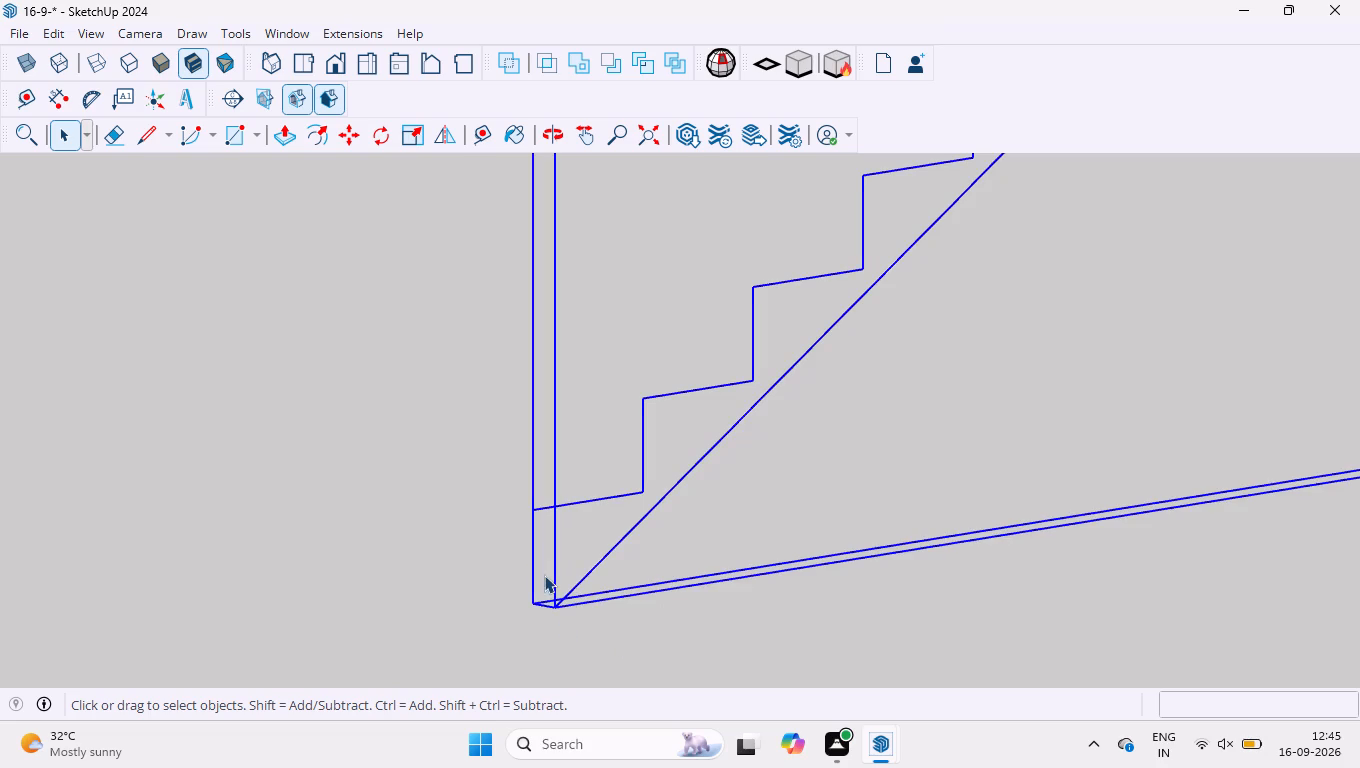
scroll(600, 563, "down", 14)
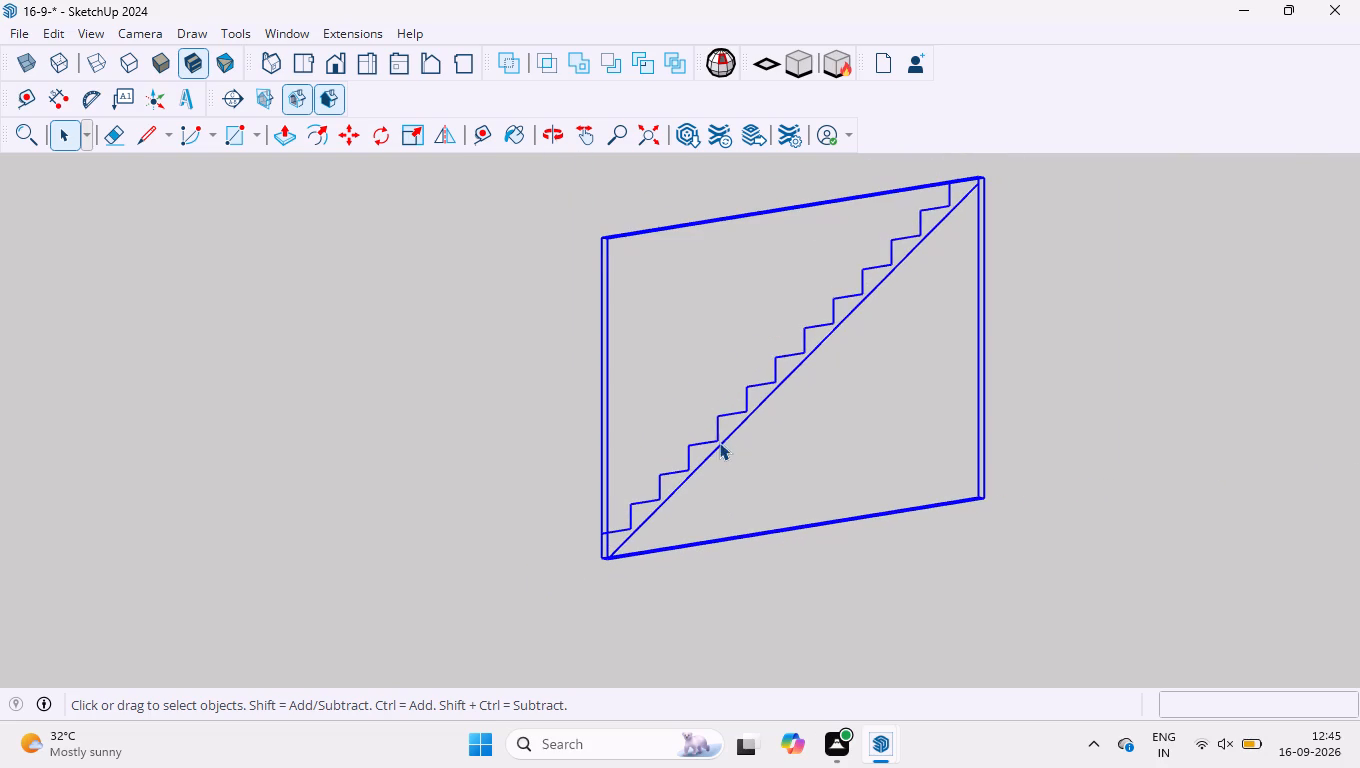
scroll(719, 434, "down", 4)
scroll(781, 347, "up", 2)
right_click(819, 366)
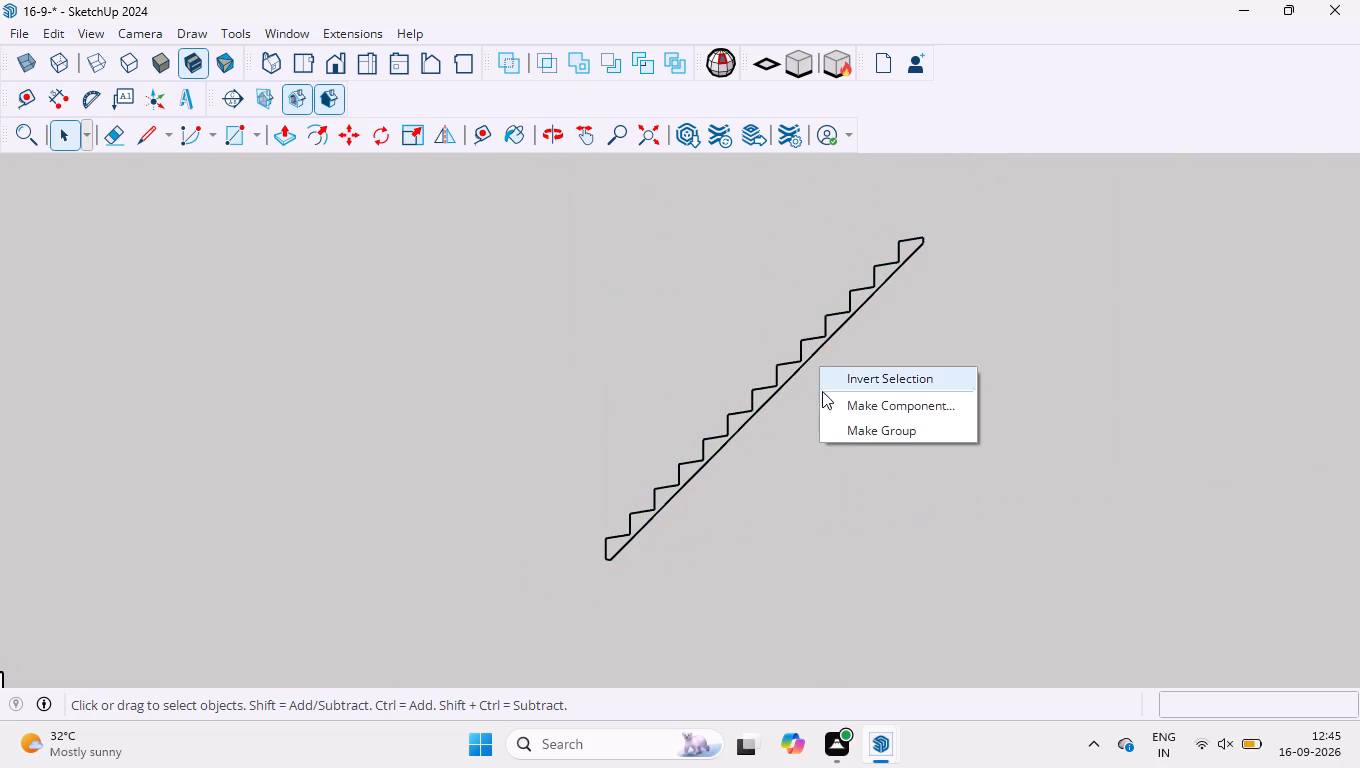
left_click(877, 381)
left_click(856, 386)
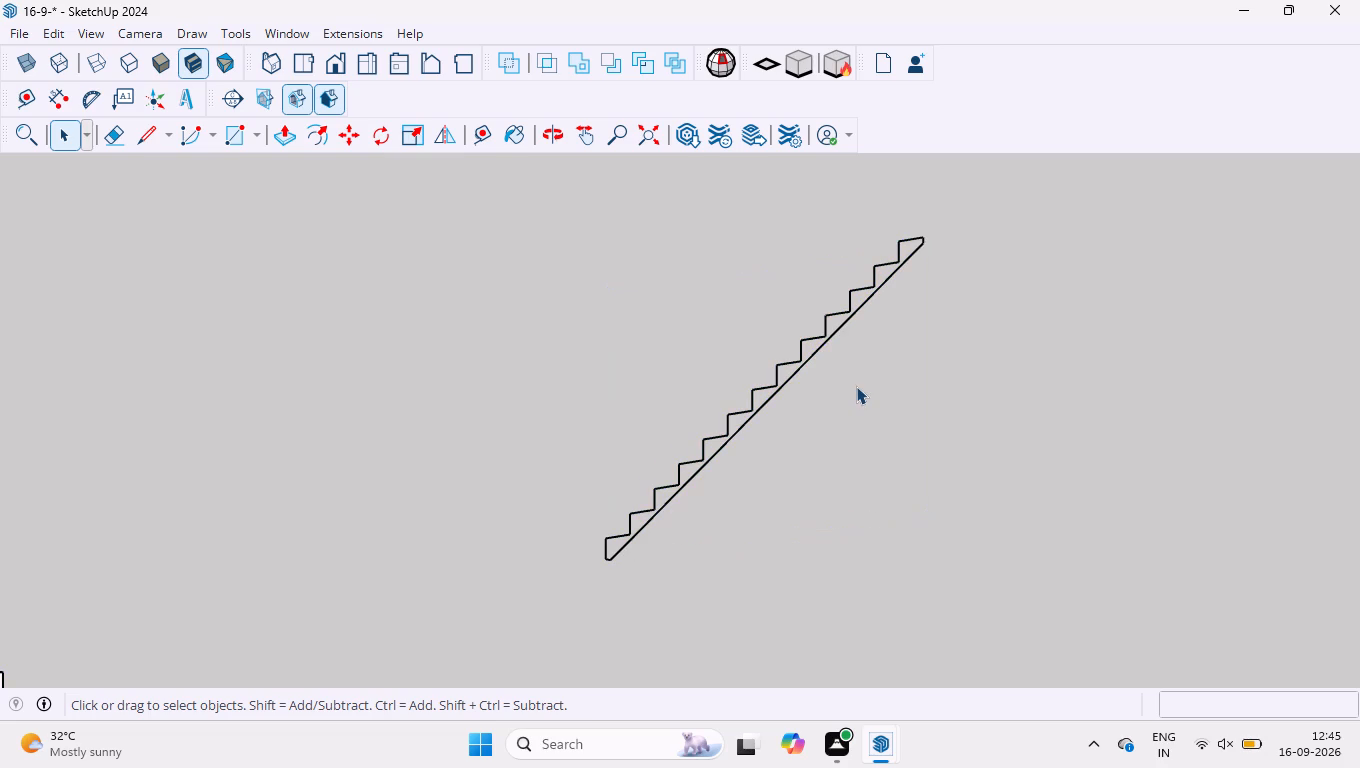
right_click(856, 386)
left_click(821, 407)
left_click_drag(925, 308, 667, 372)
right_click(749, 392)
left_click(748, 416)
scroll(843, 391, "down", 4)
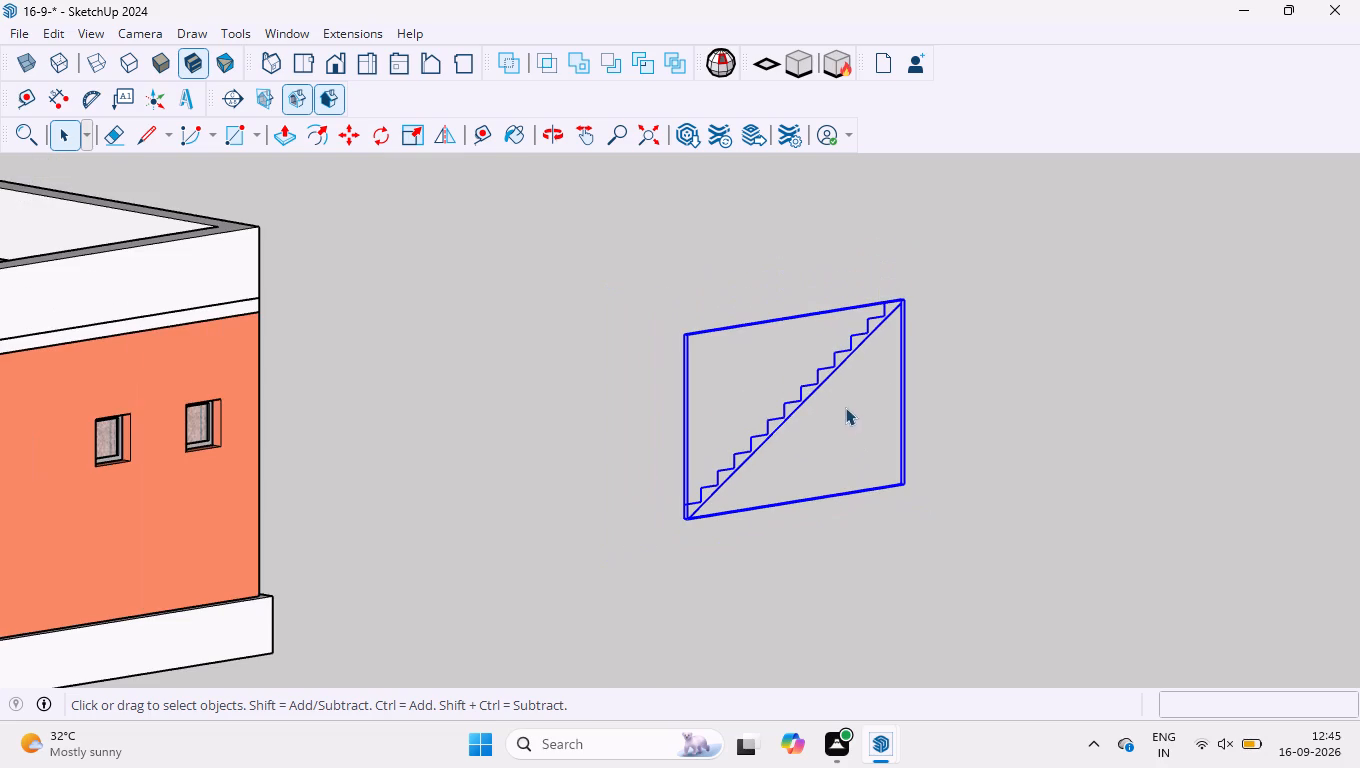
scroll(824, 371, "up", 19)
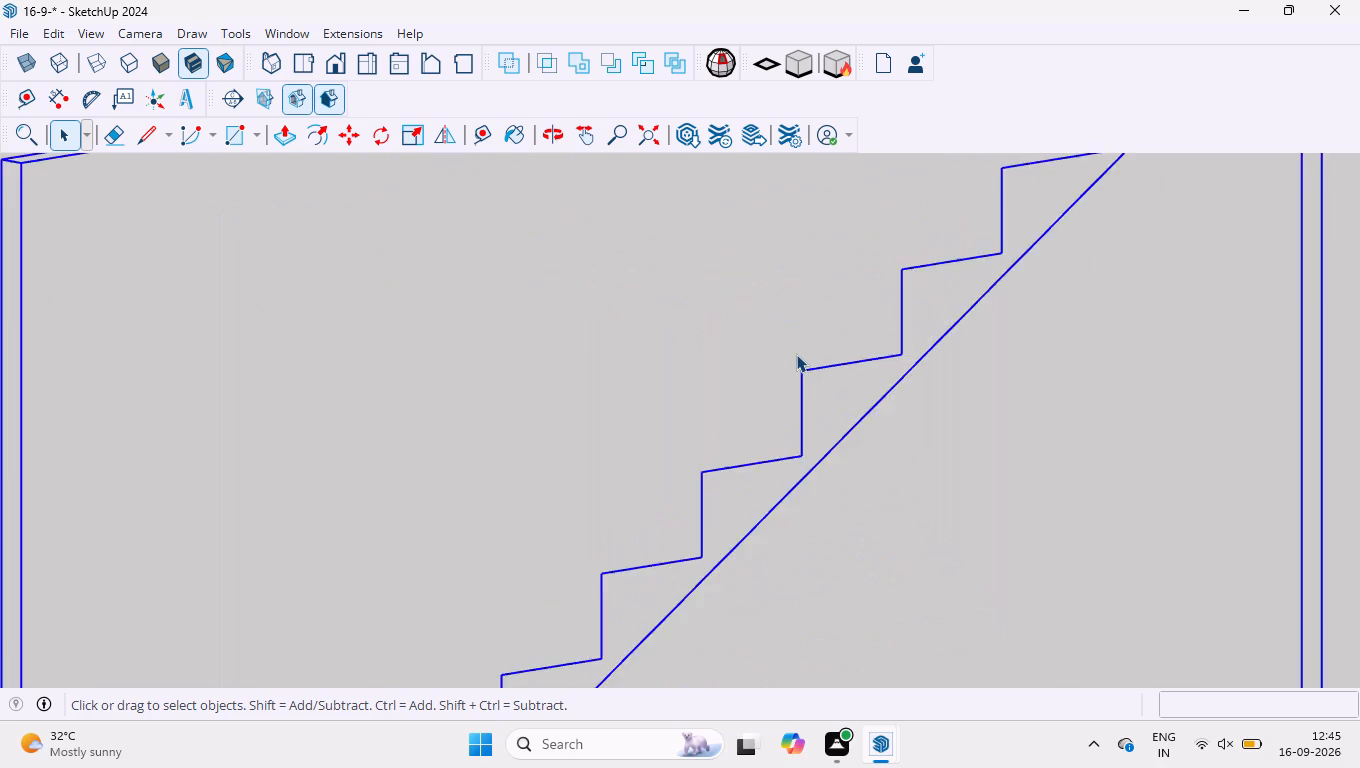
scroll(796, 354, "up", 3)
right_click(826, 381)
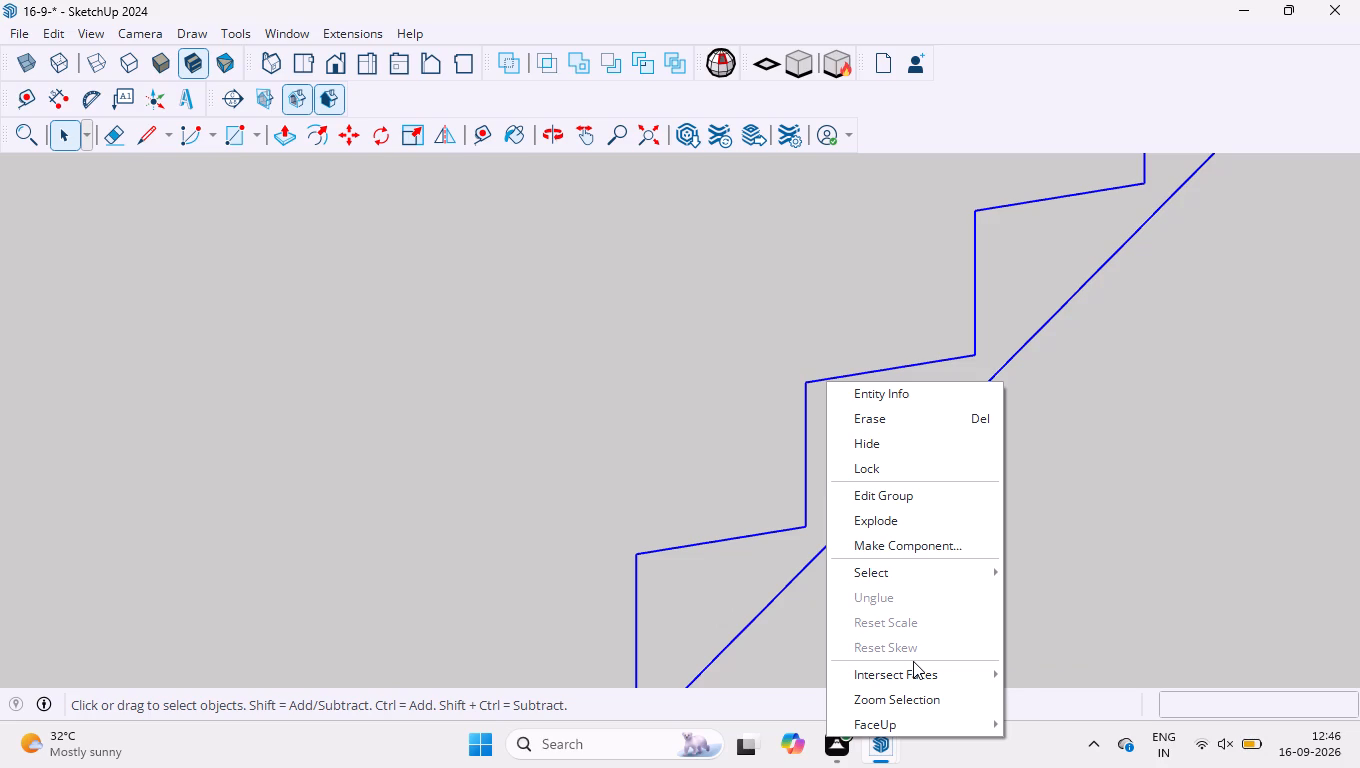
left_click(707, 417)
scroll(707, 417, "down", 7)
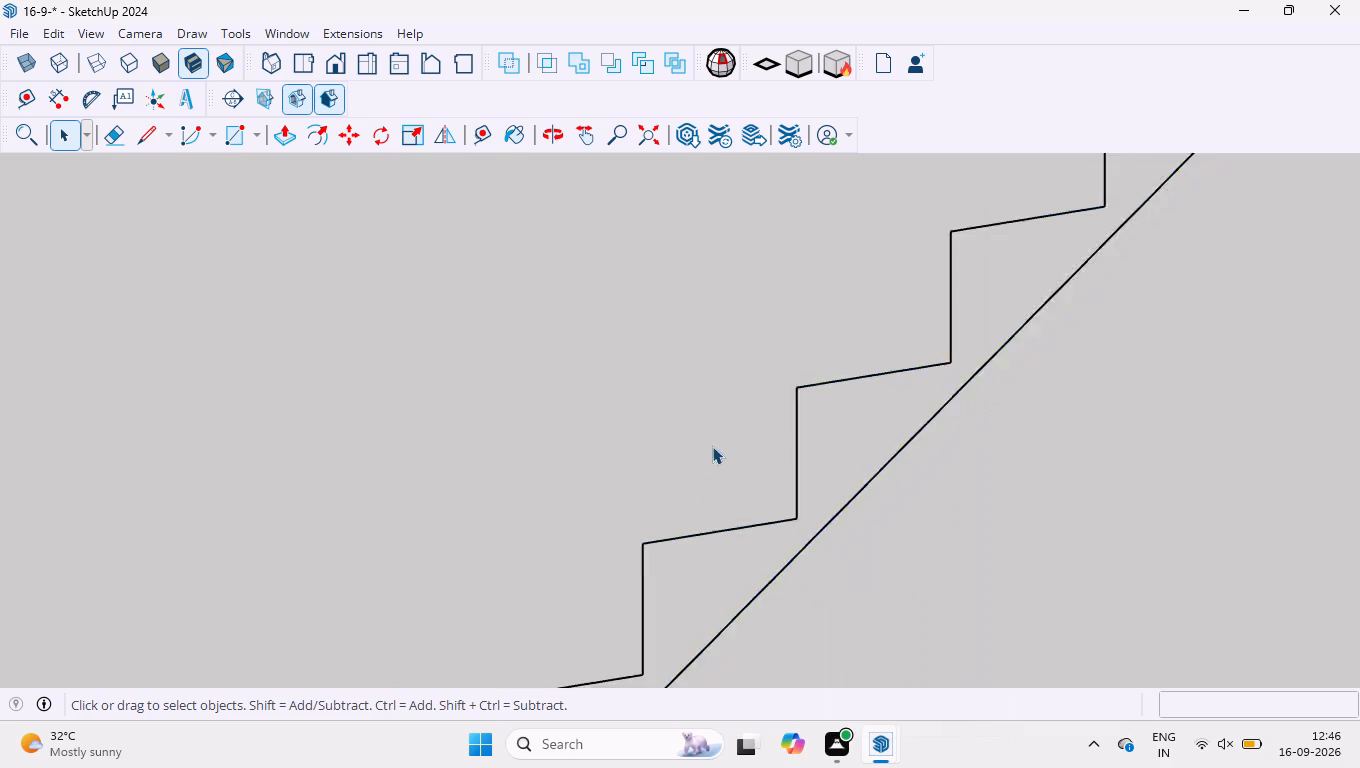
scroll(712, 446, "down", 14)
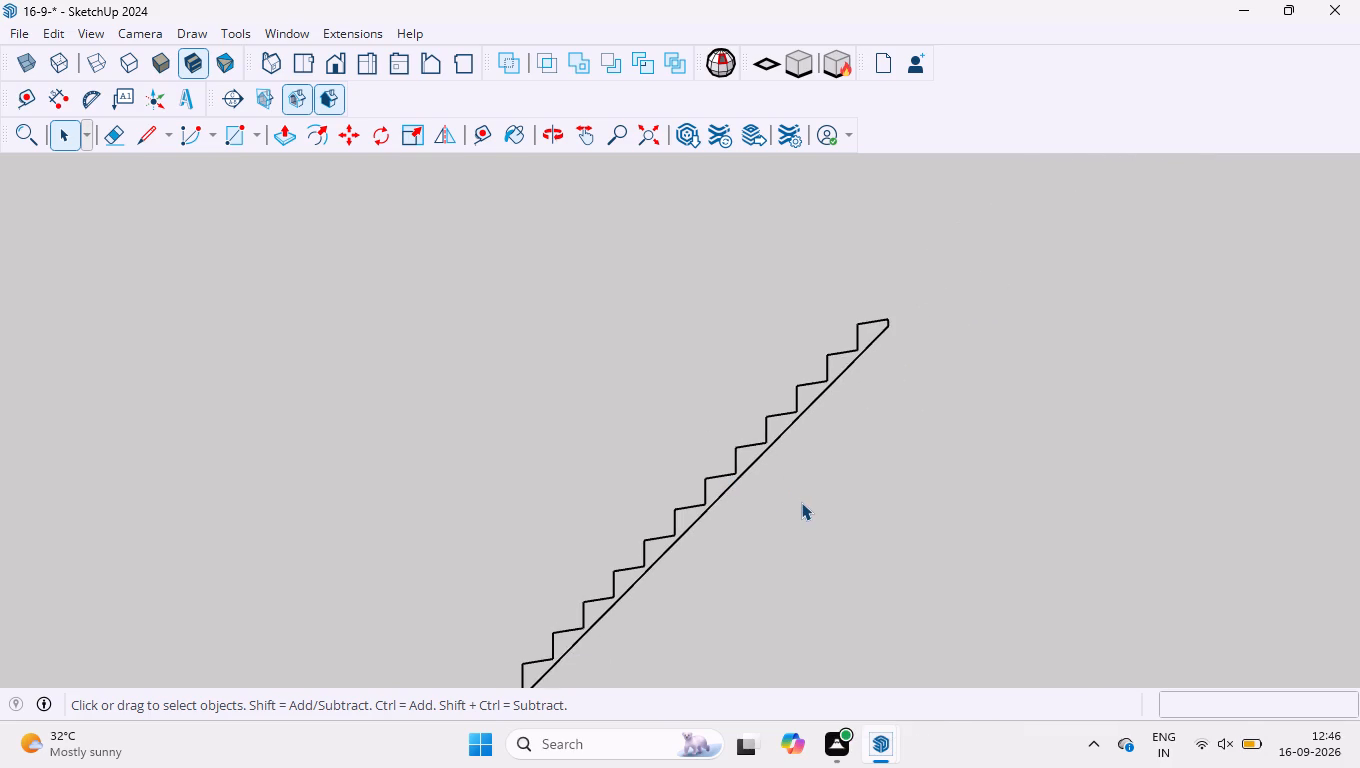
Delete the existing stair outline group beside the house.
left_click_drag(801, 502, 801, 500)
left_click_drag(801, 500, 672, 415)
key("Delete")
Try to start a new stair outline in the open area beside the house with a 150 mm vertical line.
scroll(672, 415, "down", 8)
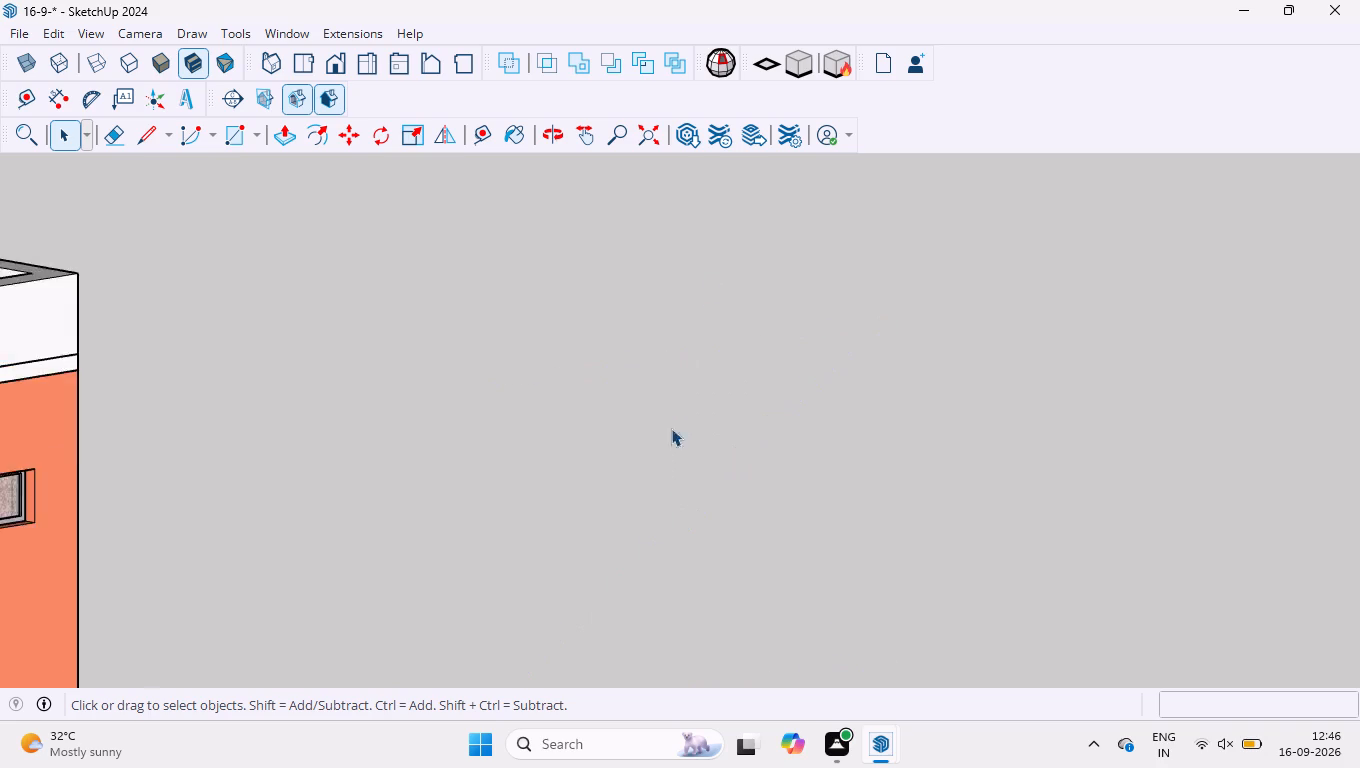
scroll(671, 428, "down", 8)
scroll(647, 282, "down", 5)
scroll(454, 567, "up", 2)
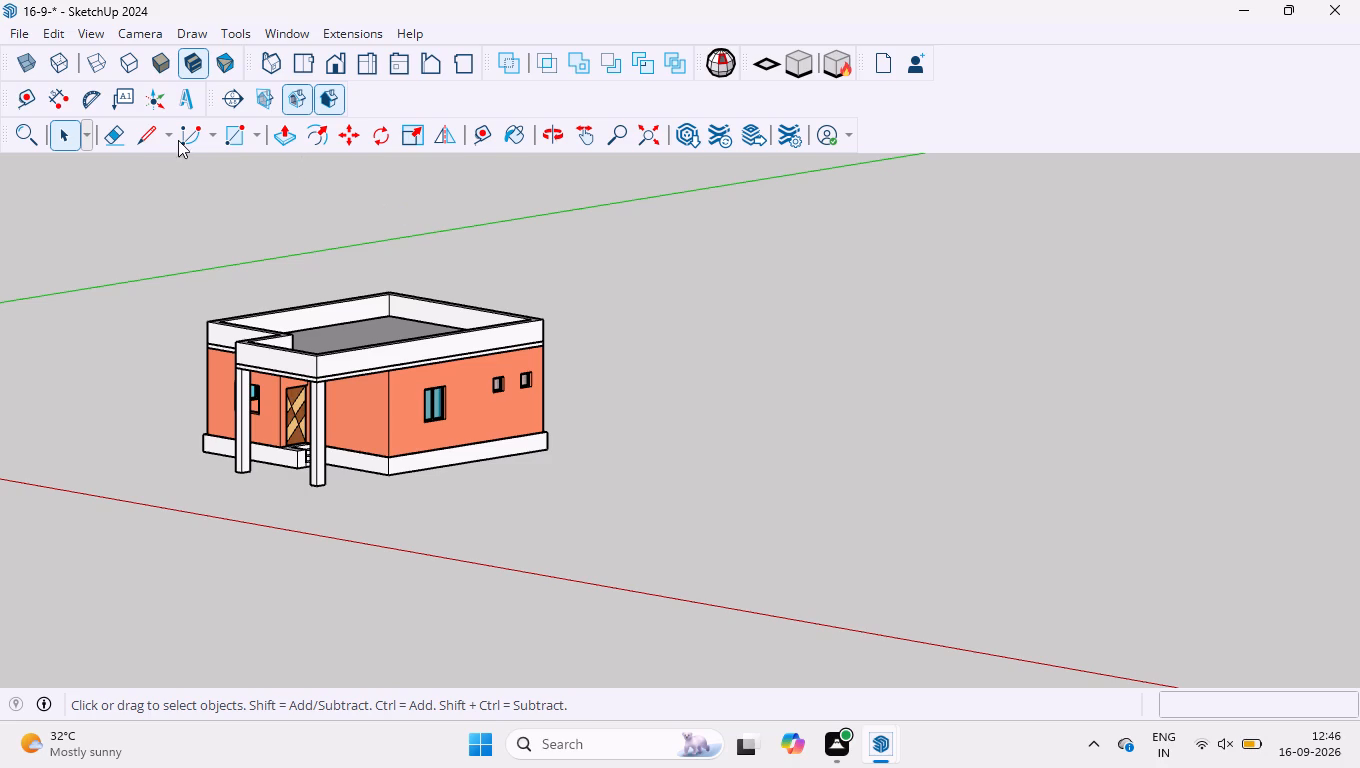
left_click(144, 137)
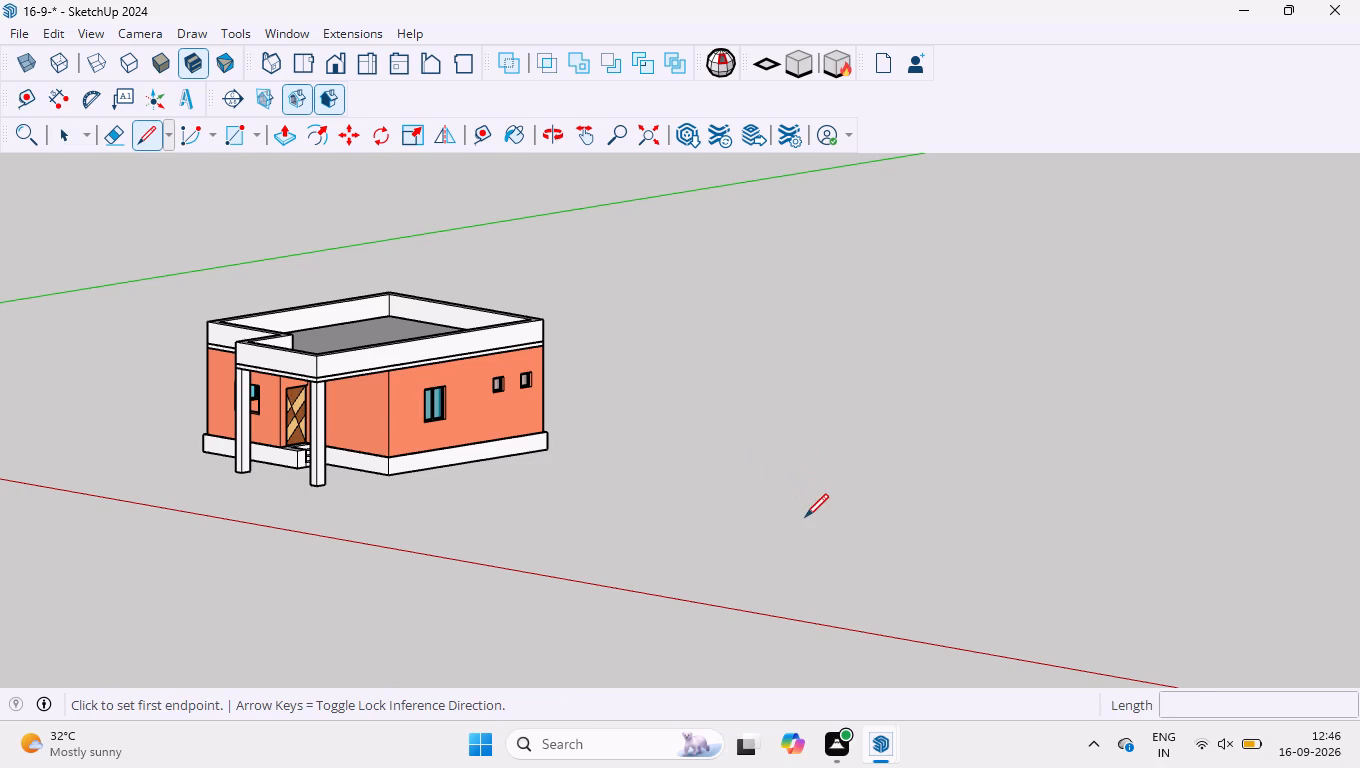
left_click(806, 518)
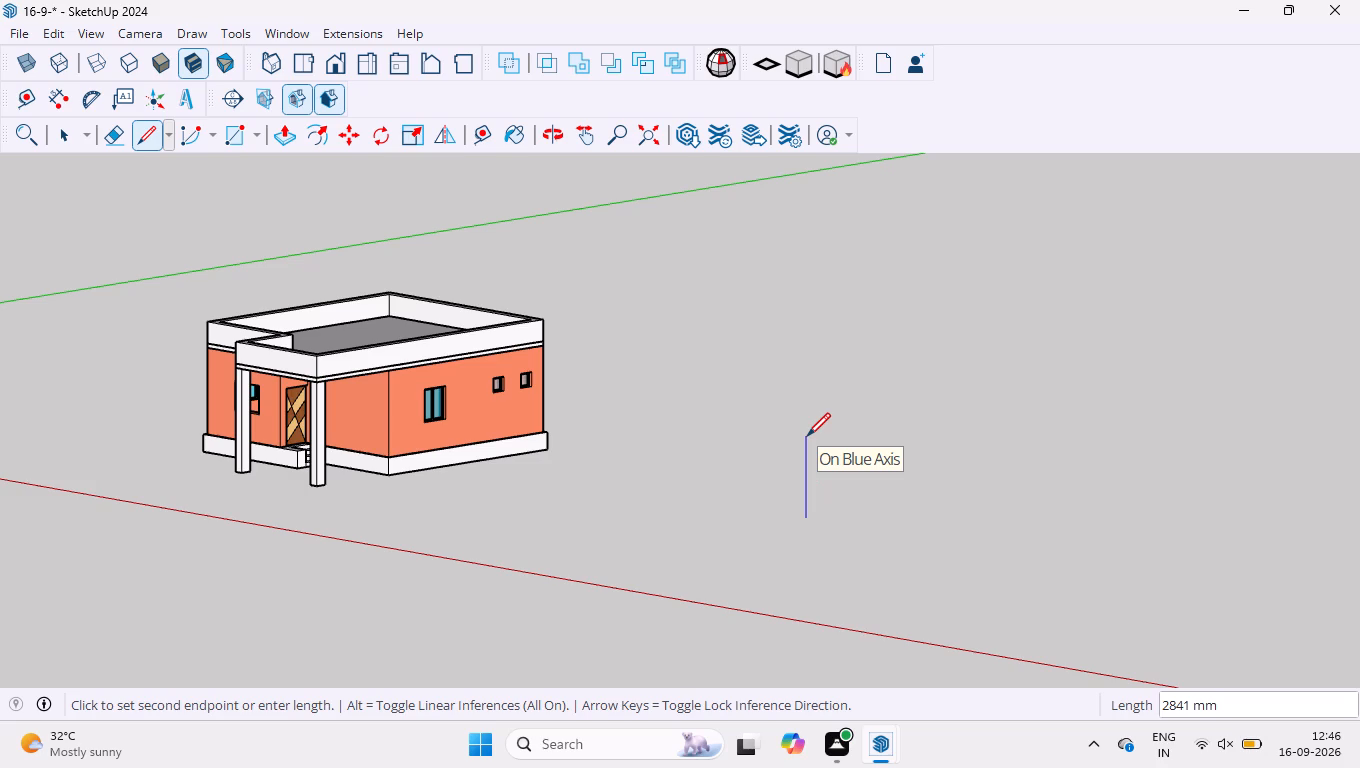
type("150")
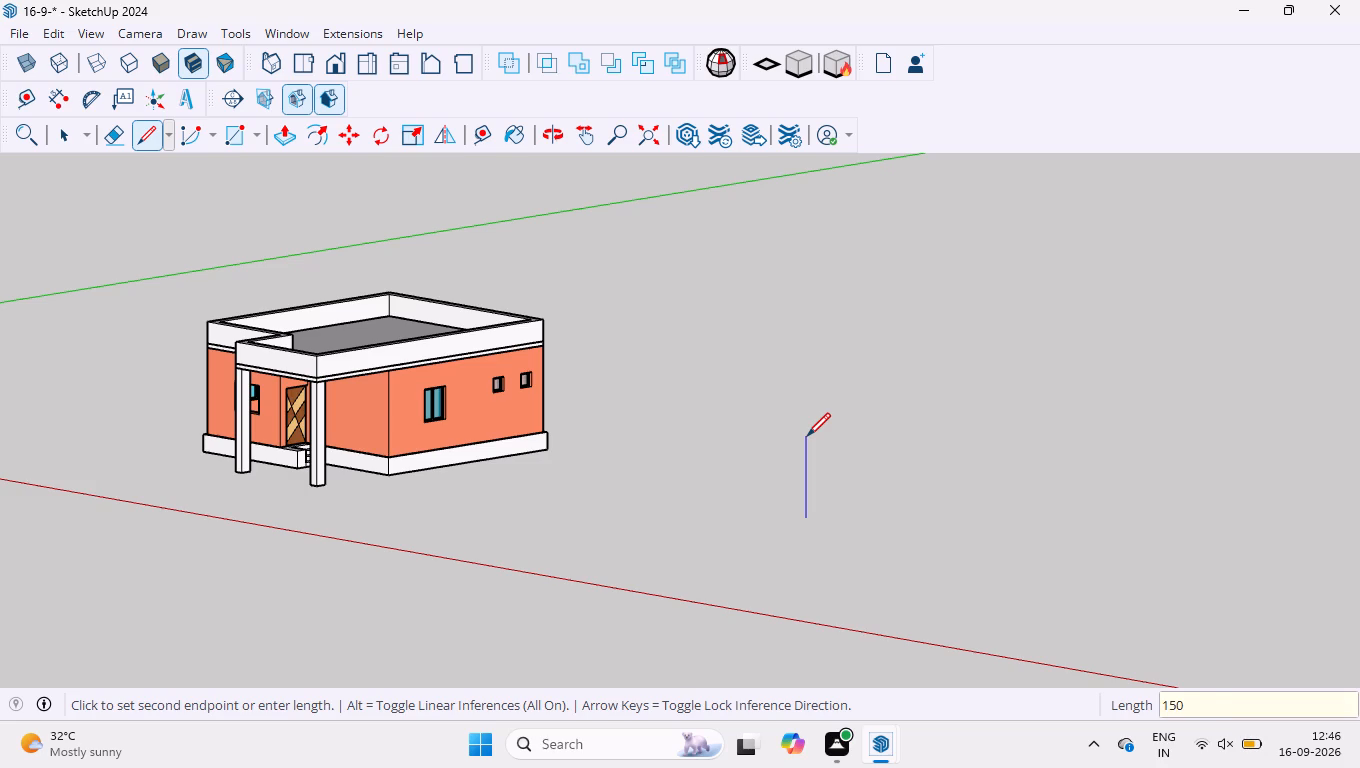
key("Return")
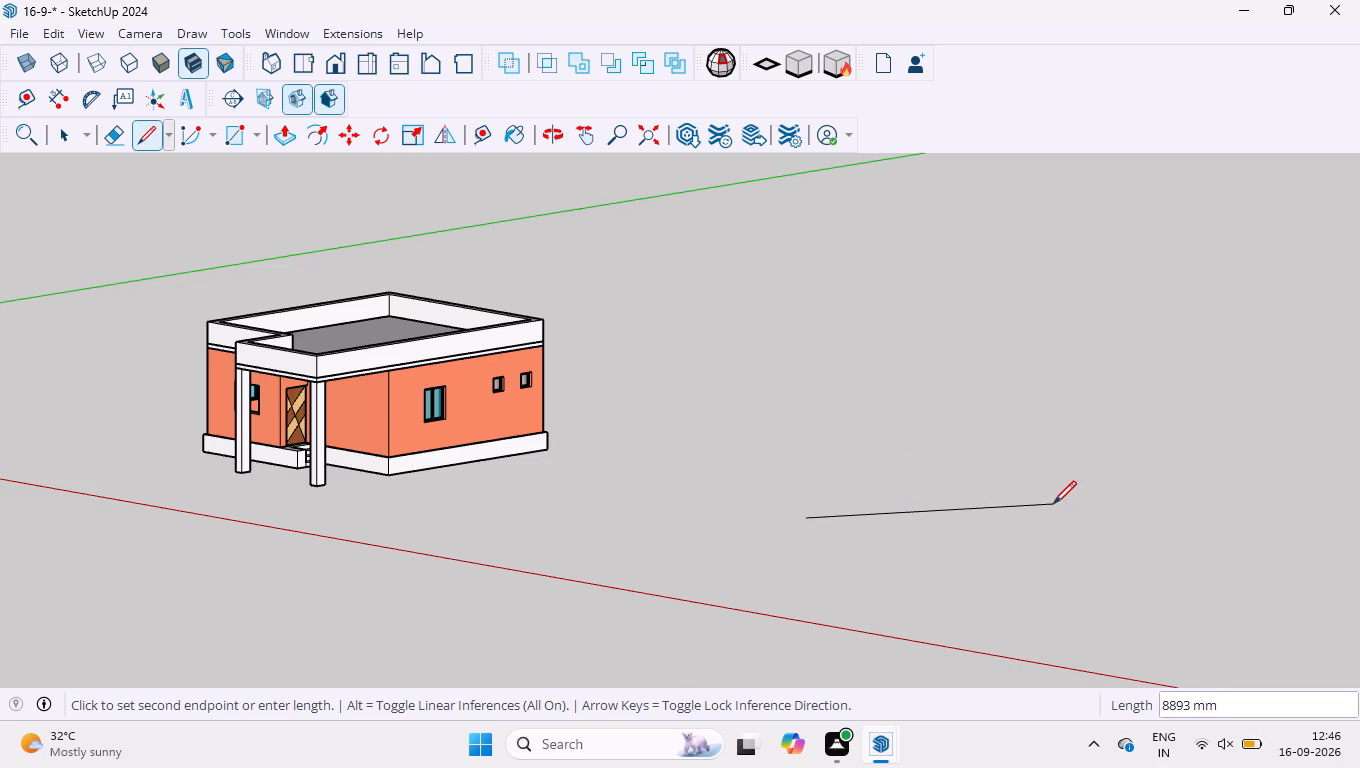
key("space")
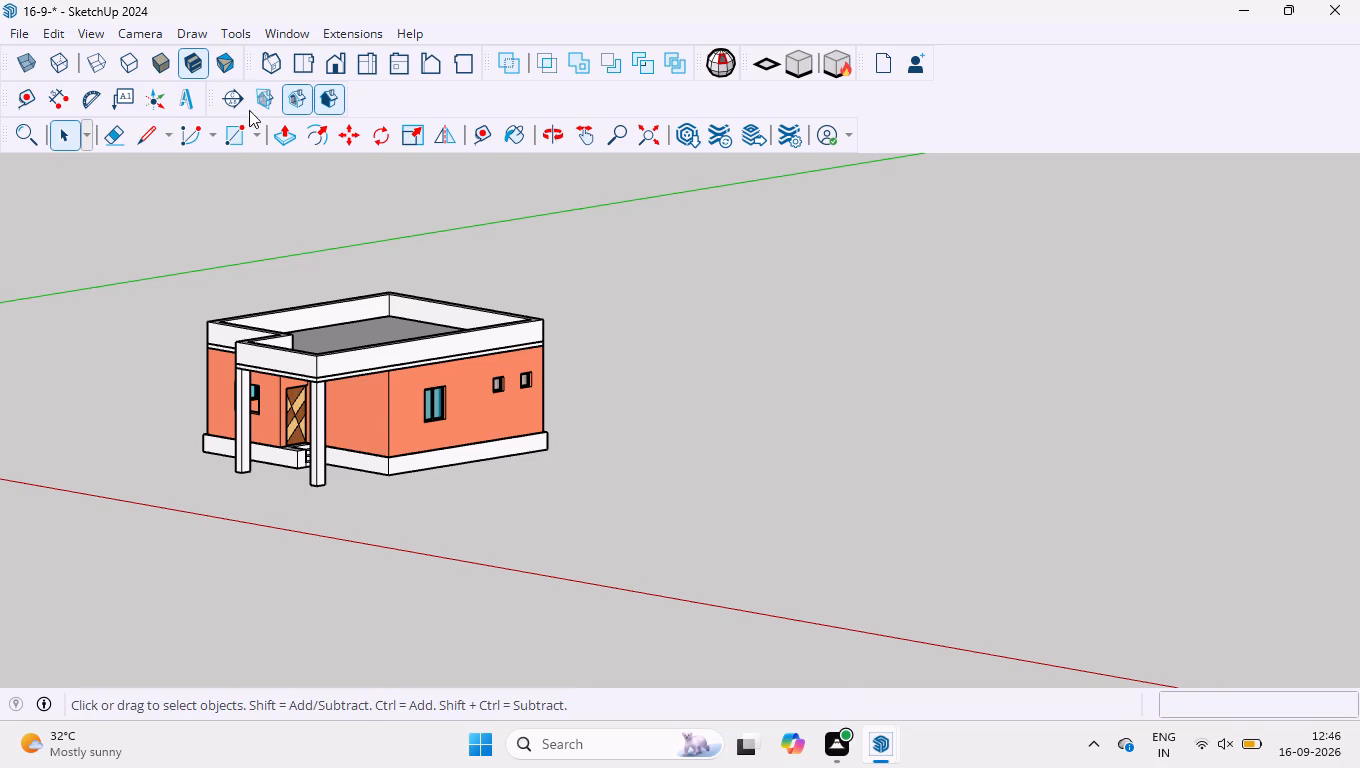
Draw the first step beside the house as a 150 mm vertical riser and a 240 mm tread along the green axis.
left_click(149, 136)
left_click(808, 532)
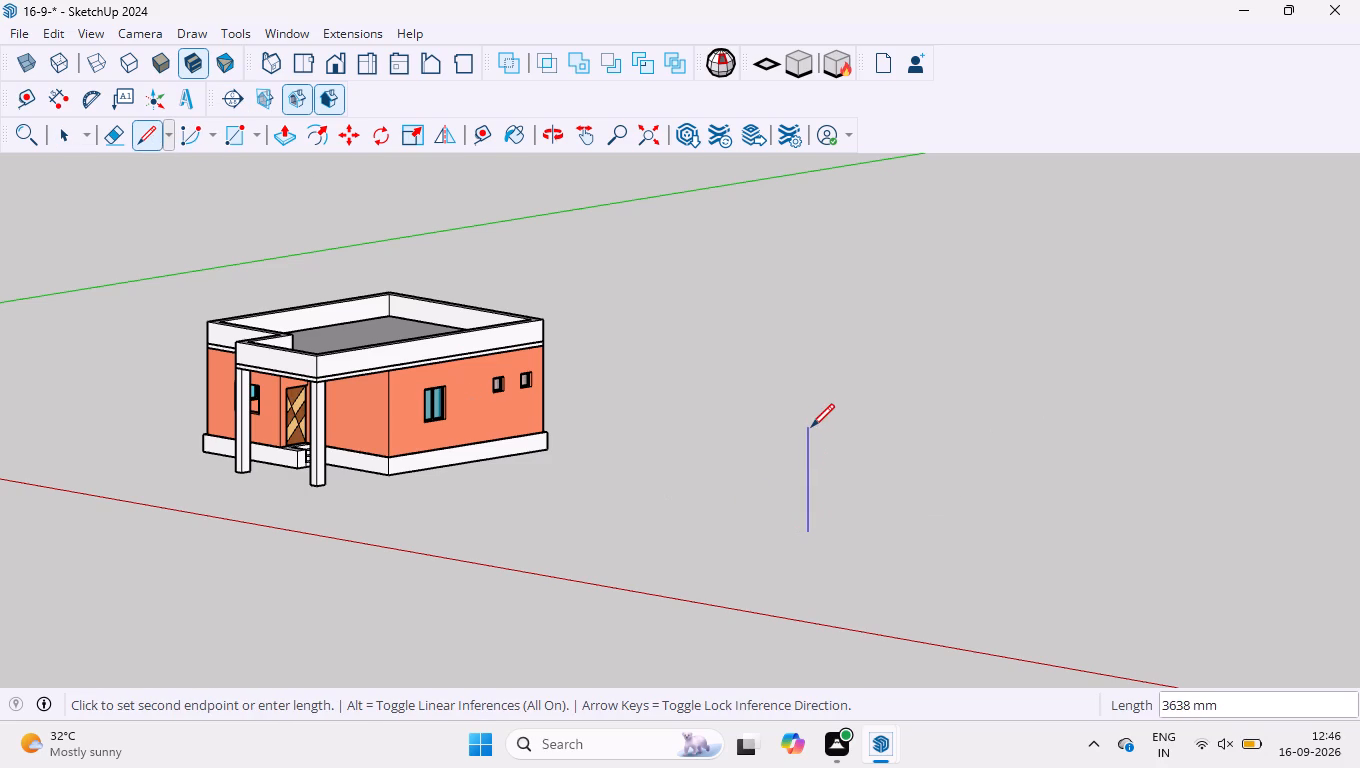
type("150")
key("Return")
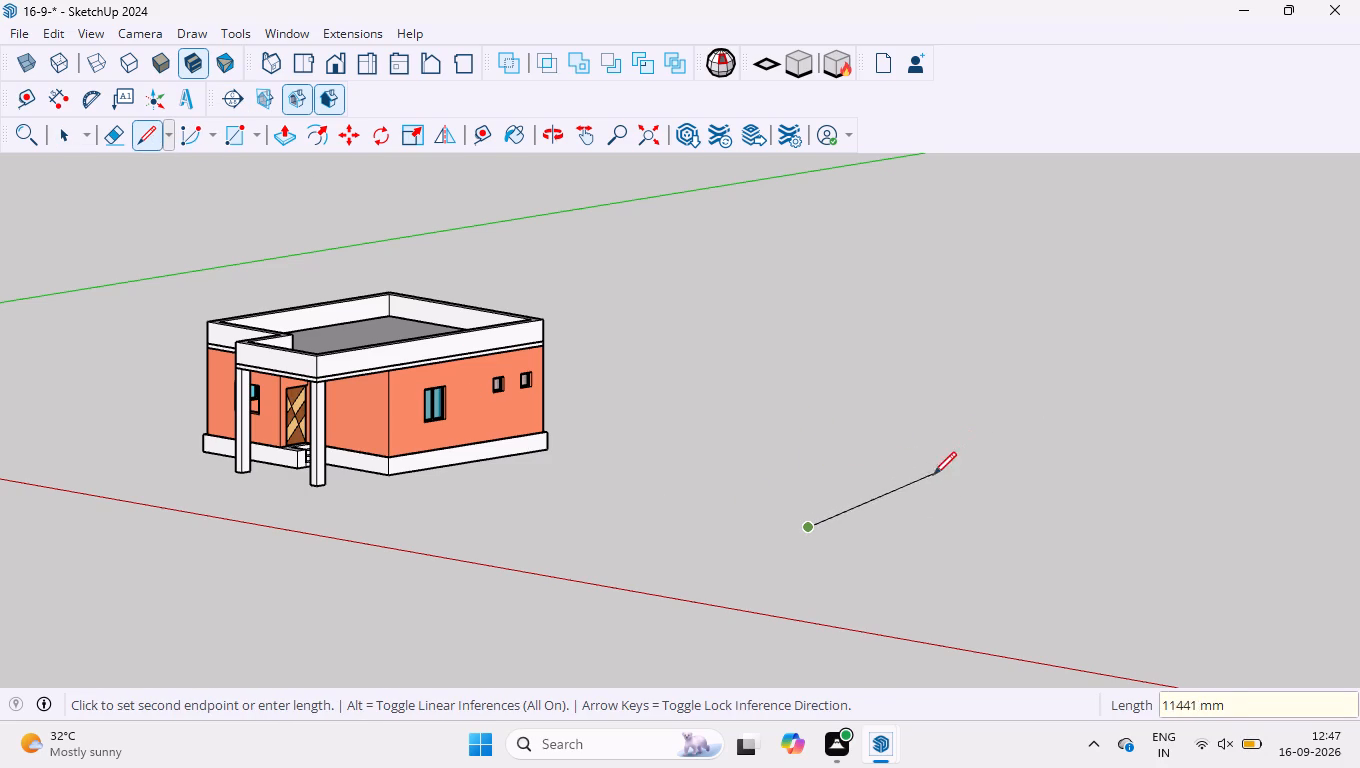
scroll(796, 605, "up", 3)
scroll(830, 517, "up", 19)
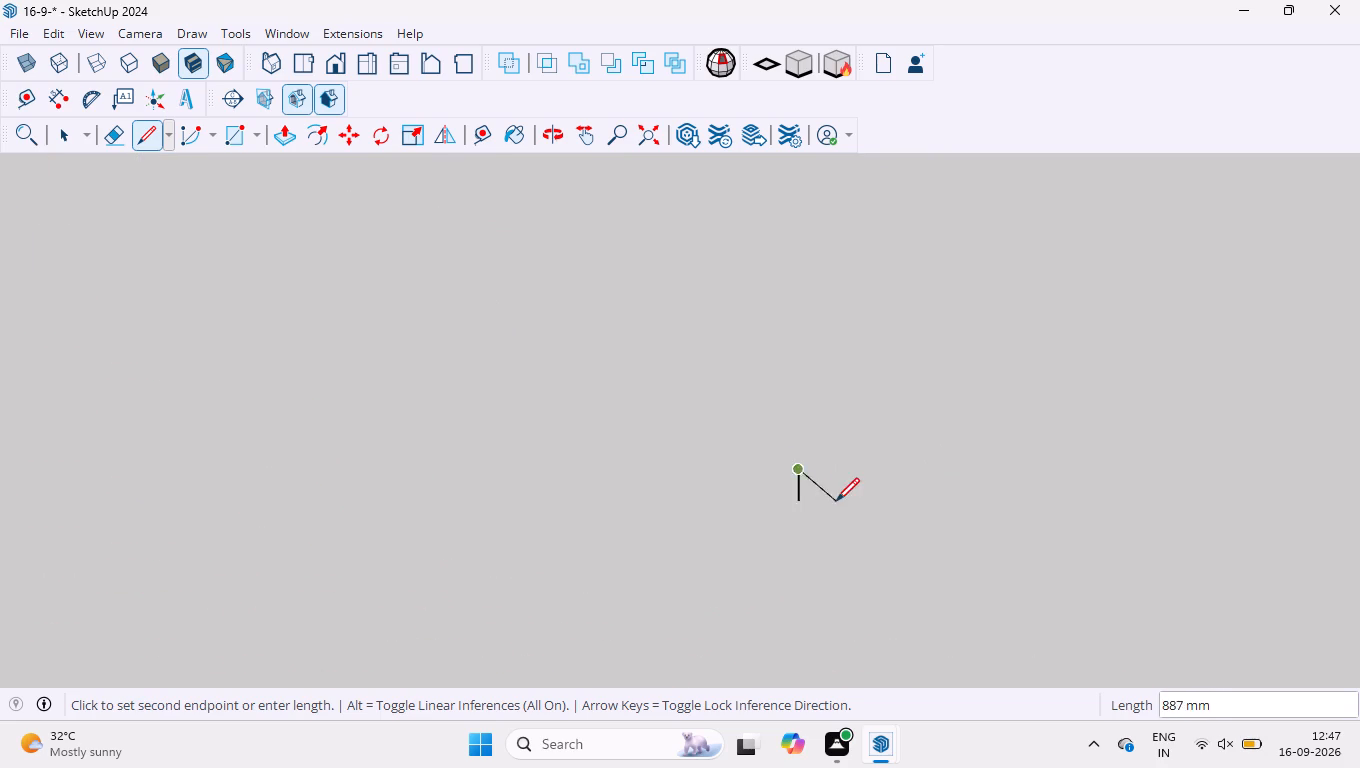
key("Left")
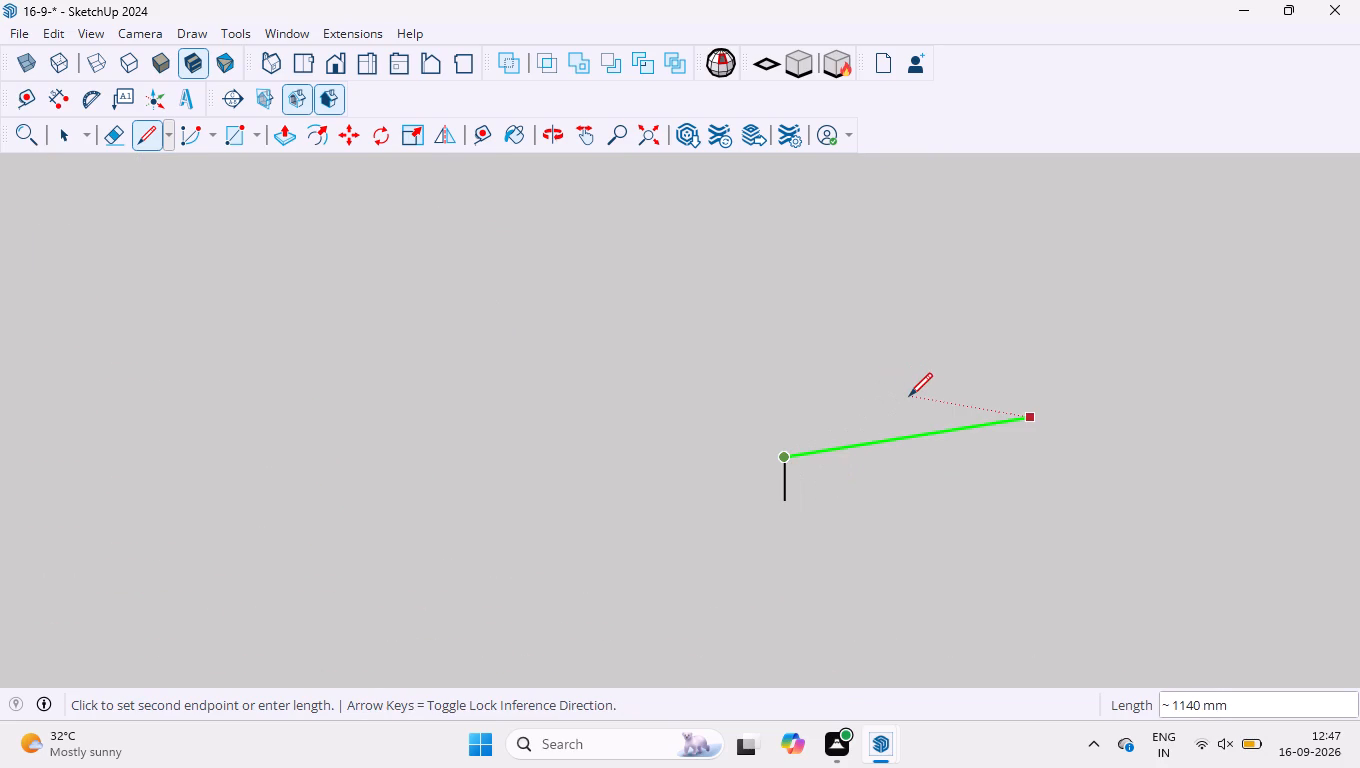
type("240")
key("Return")
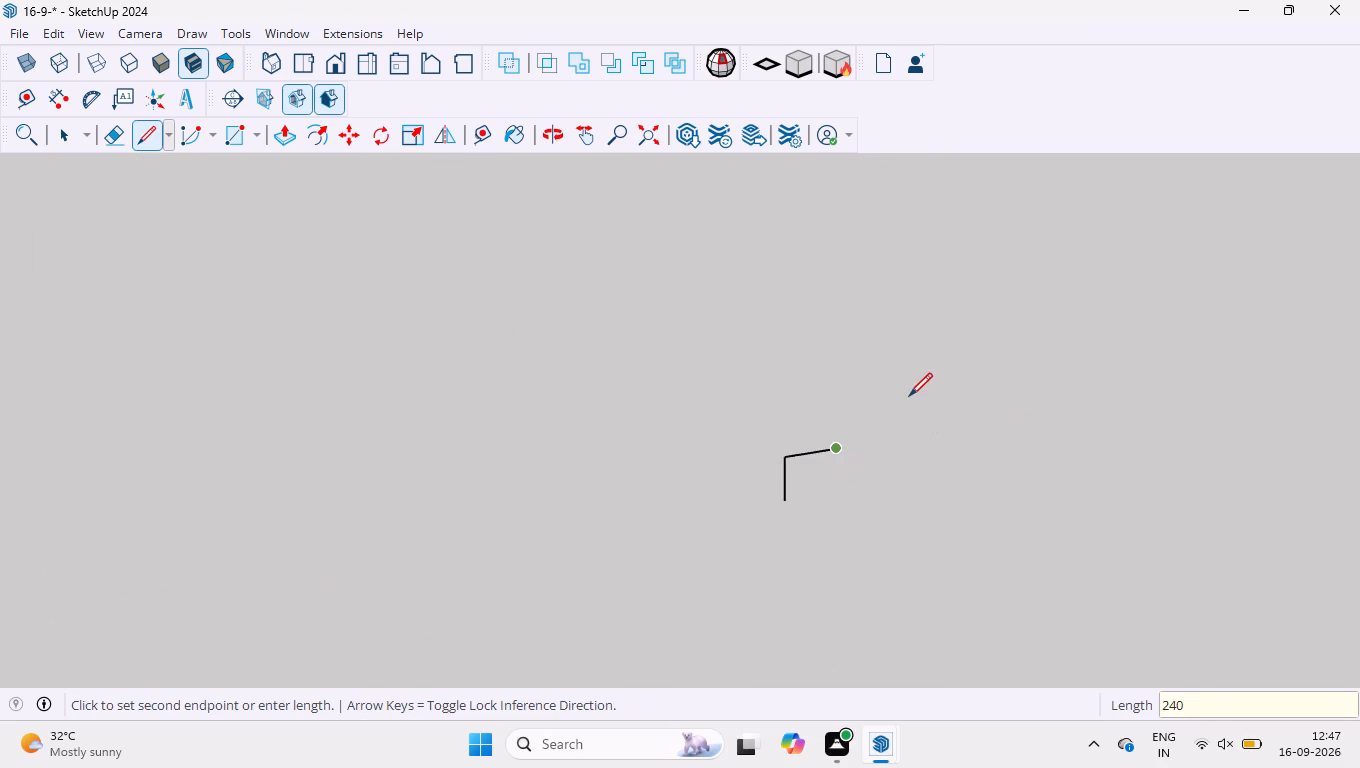
key("space")
Copy the riser and tread from the riser's base to the tread's end, and repeat the copy 12 times.
left_click_drag(878, 412, 610, 621)
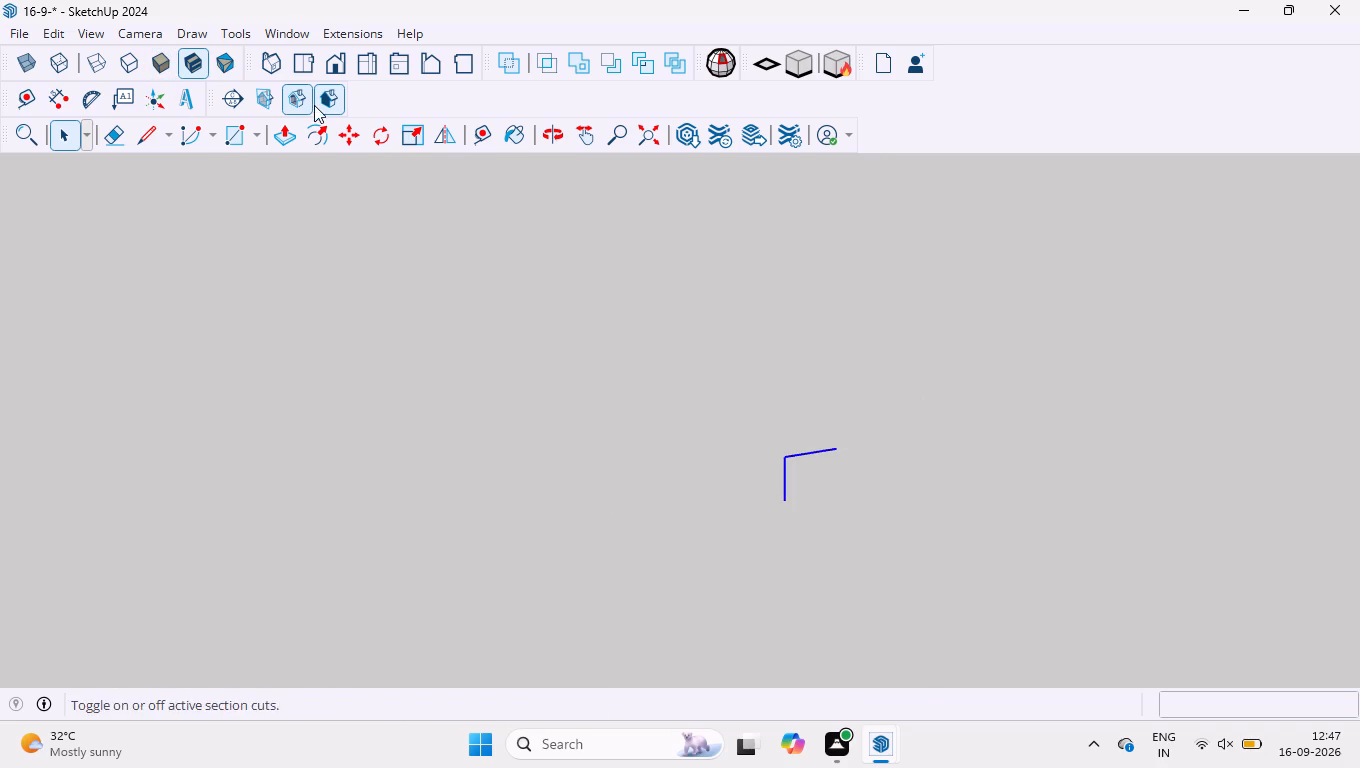
left_click(351, 142)
left_click(785, 501)
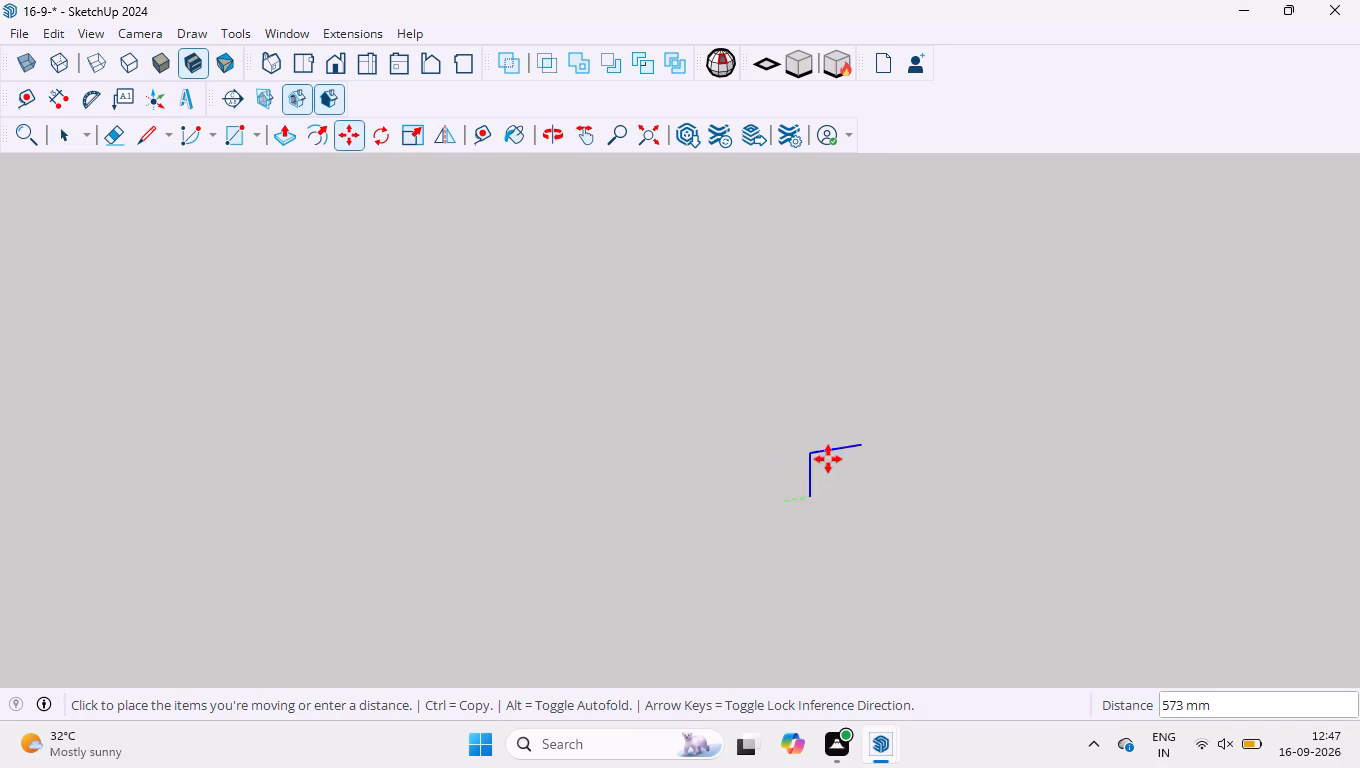
left_click(837, 448)
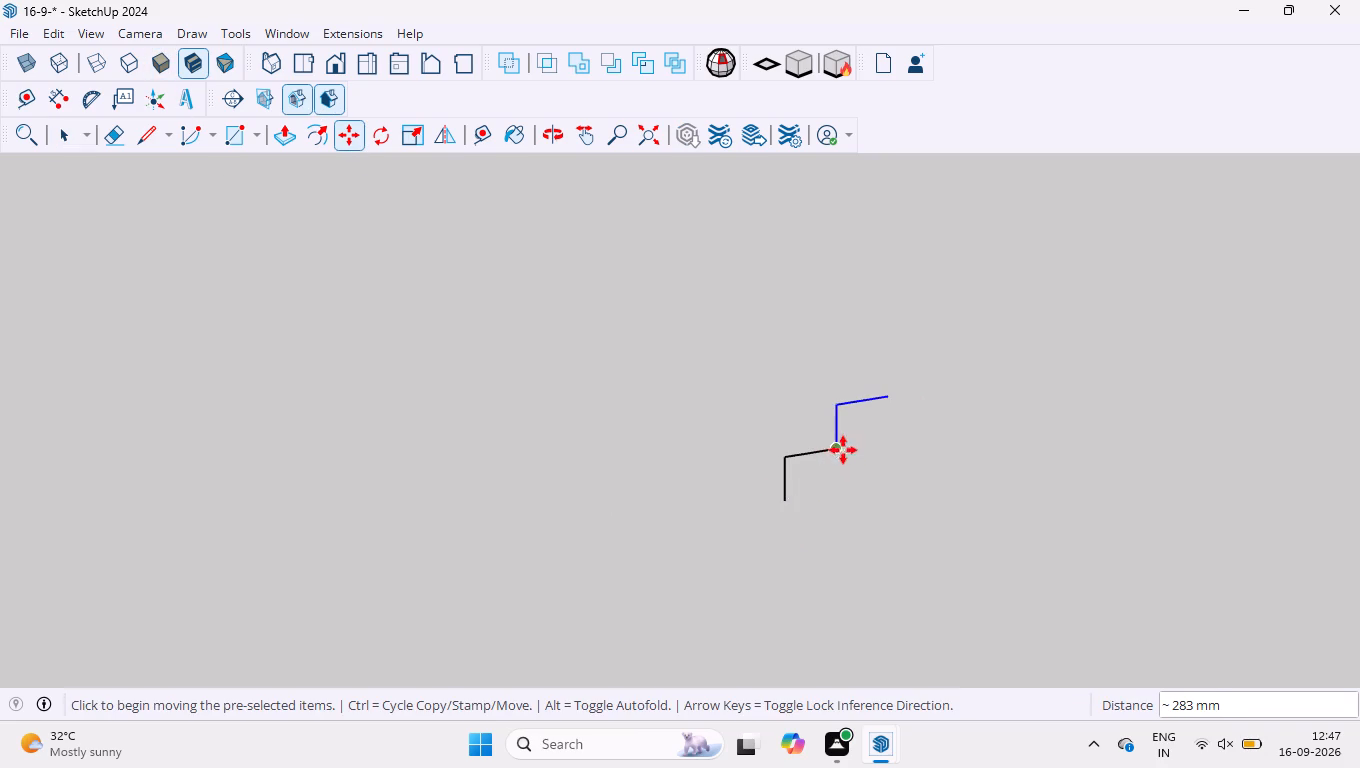
type("*12")
key("Return")
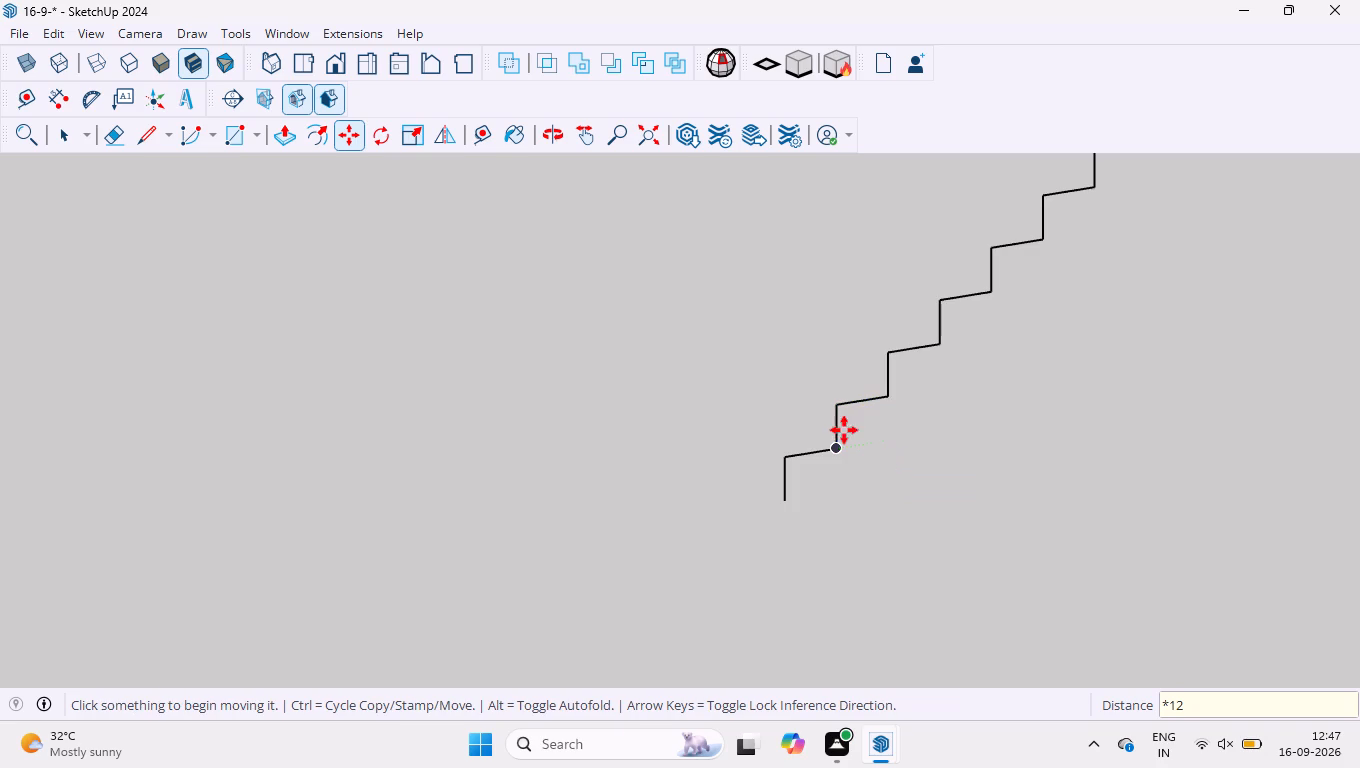
scroll(840, 433, "down", 14)
scroll(984, 366, "up", 3)
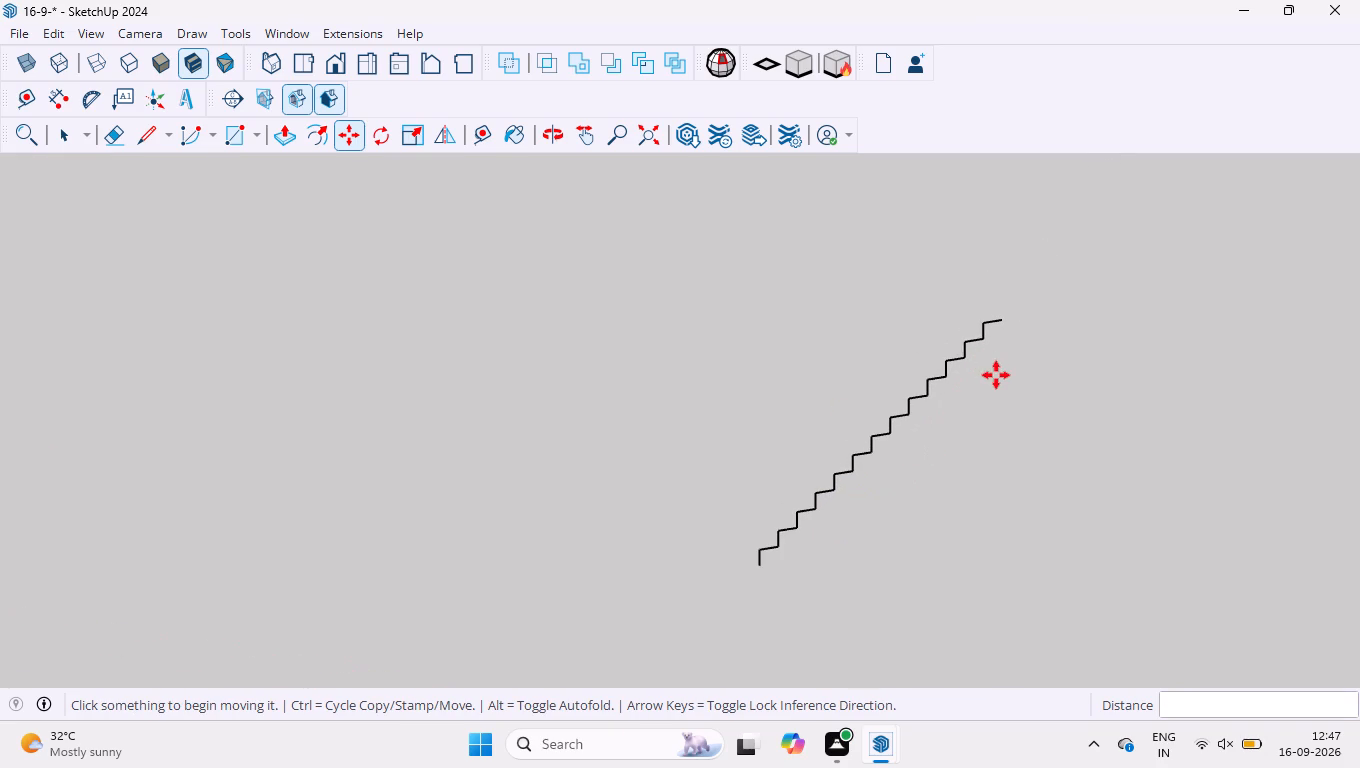
key("space")
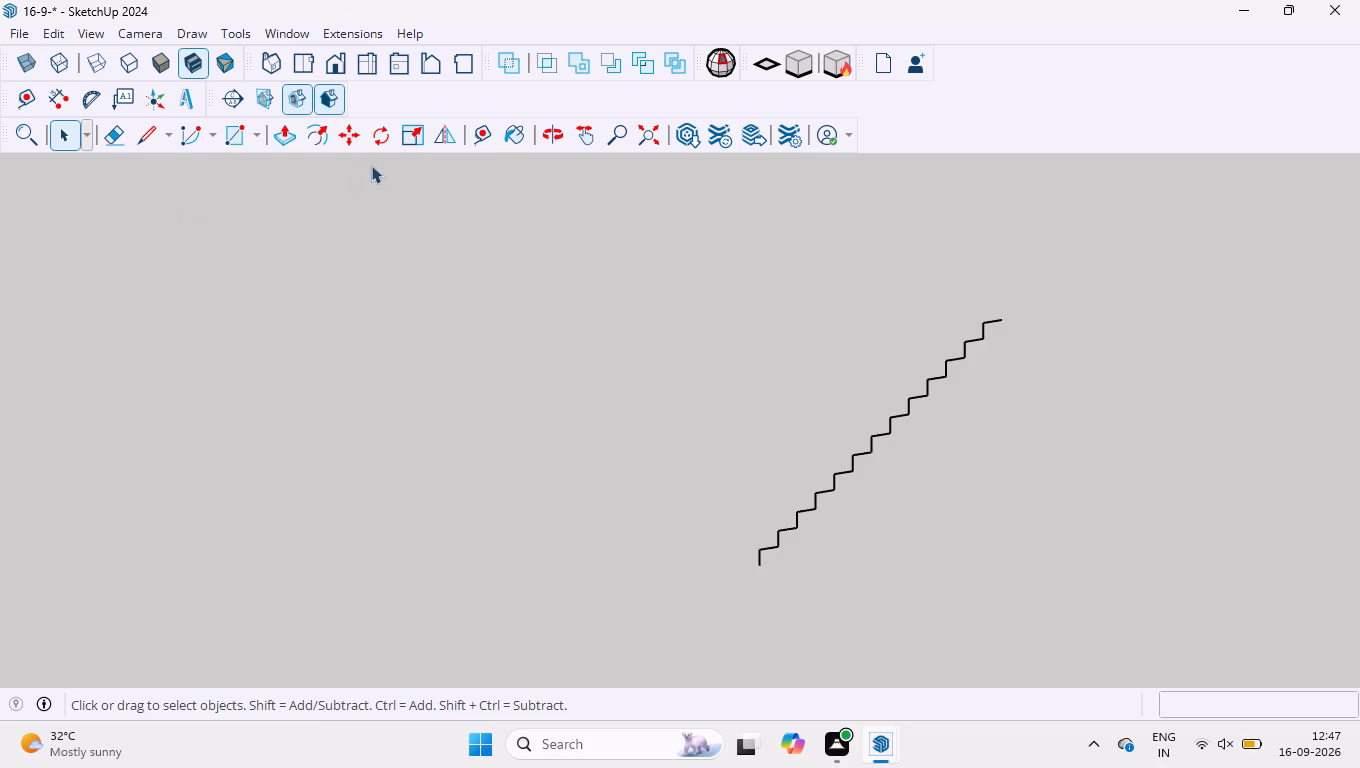
Place a guide through the stair outline's bottom and top ends, and a parallel guide offset 50 mm on the underside.
left_click(476, 127)
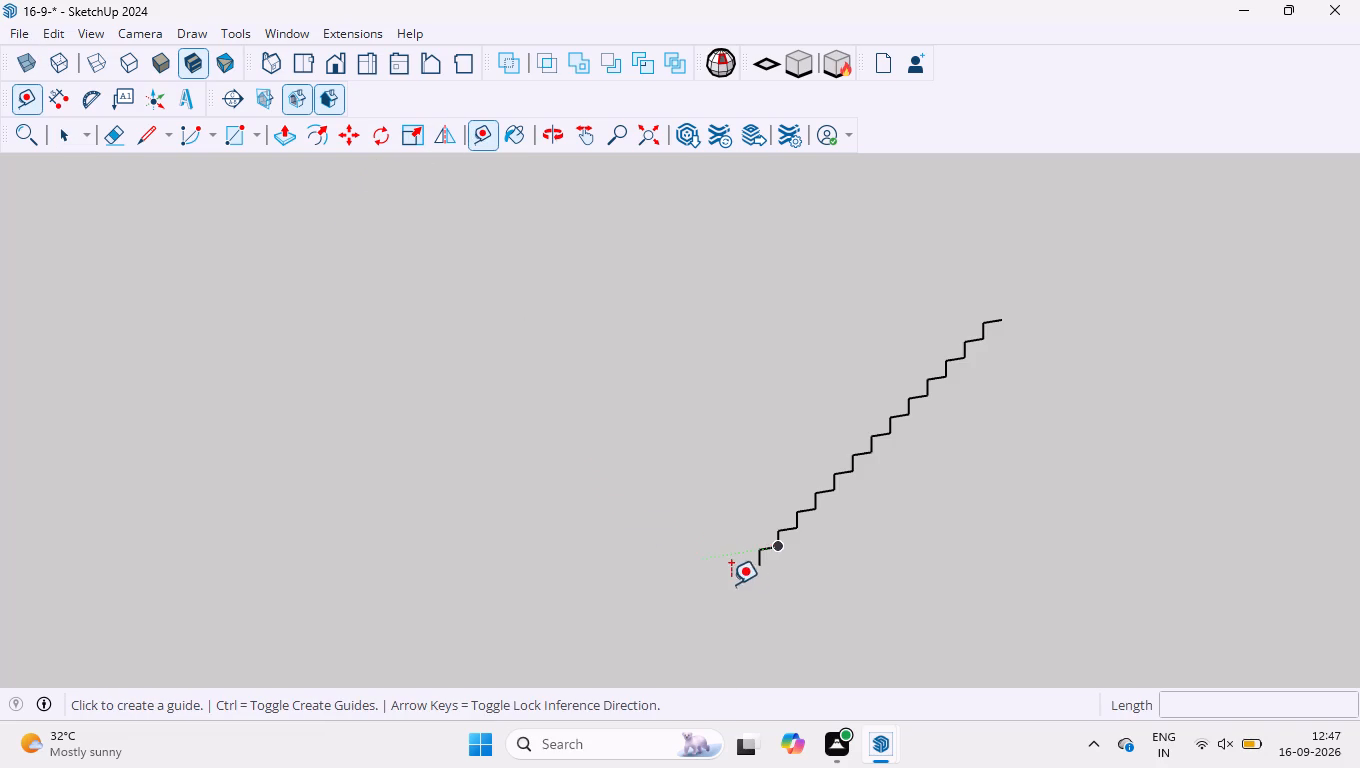
left_click(756, 566)
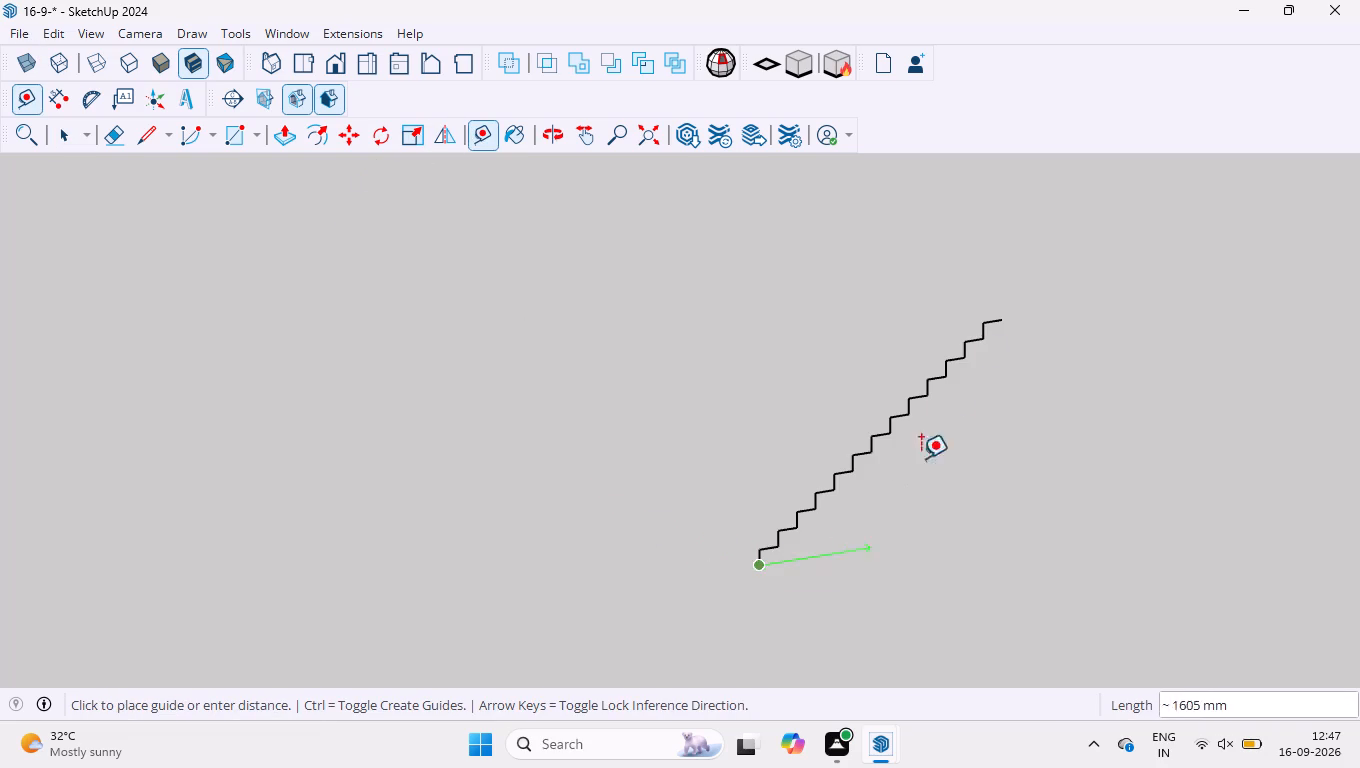
left_click(1002, 320)
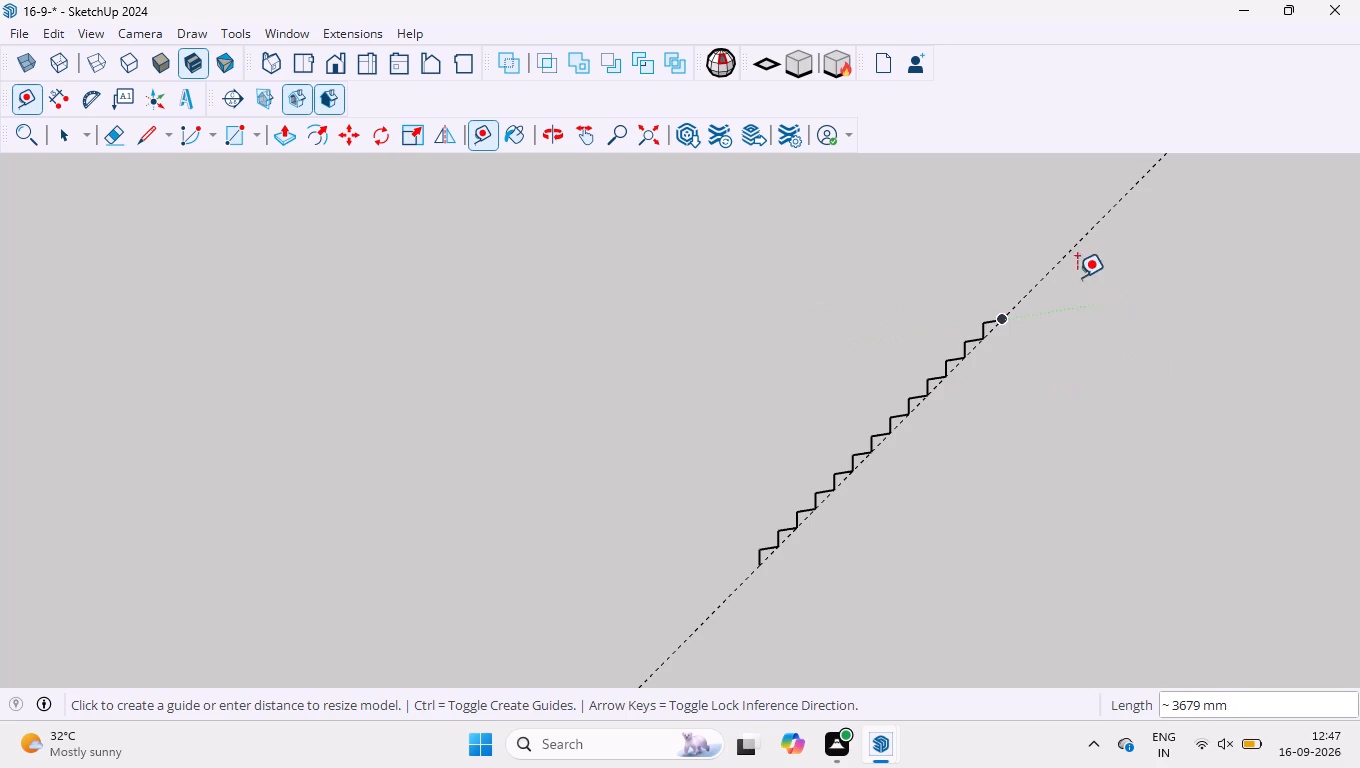
left_click(1060, 254)
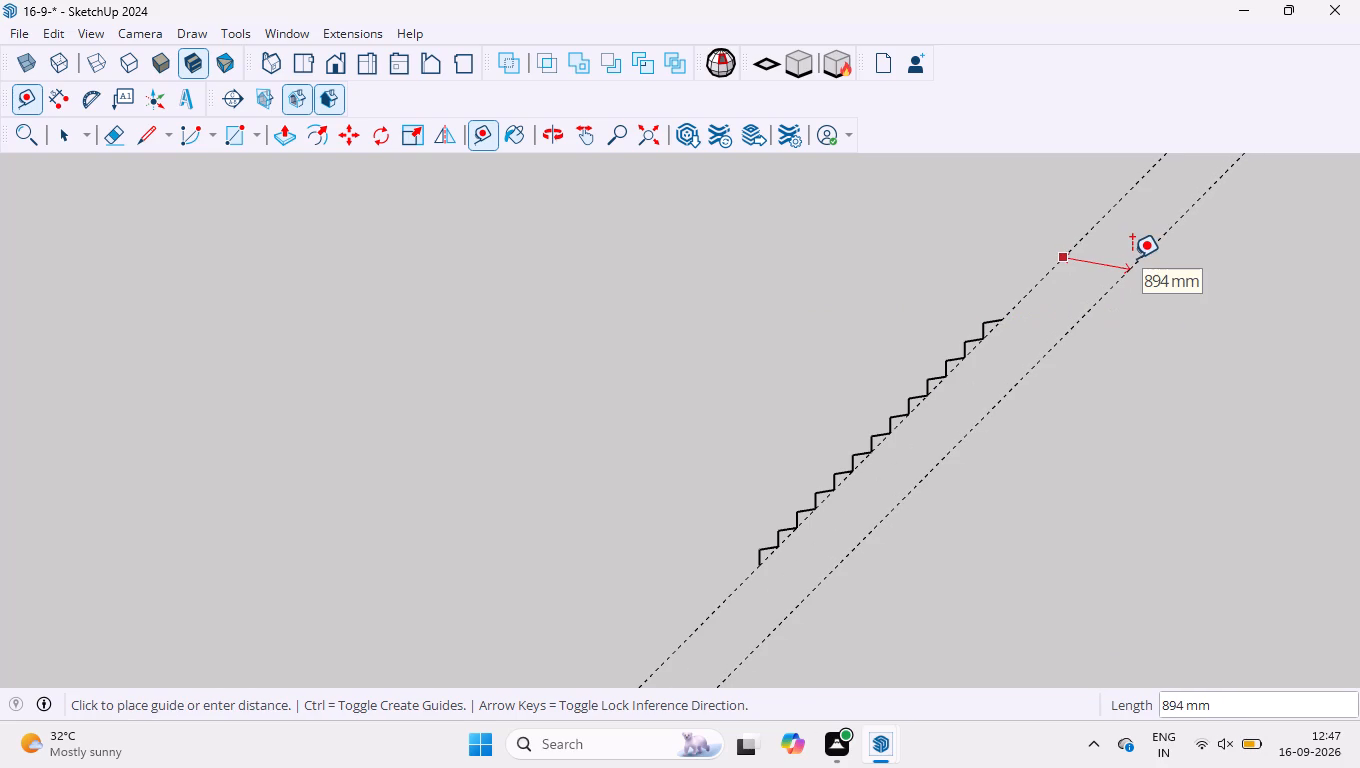
type("50")
key("Return")
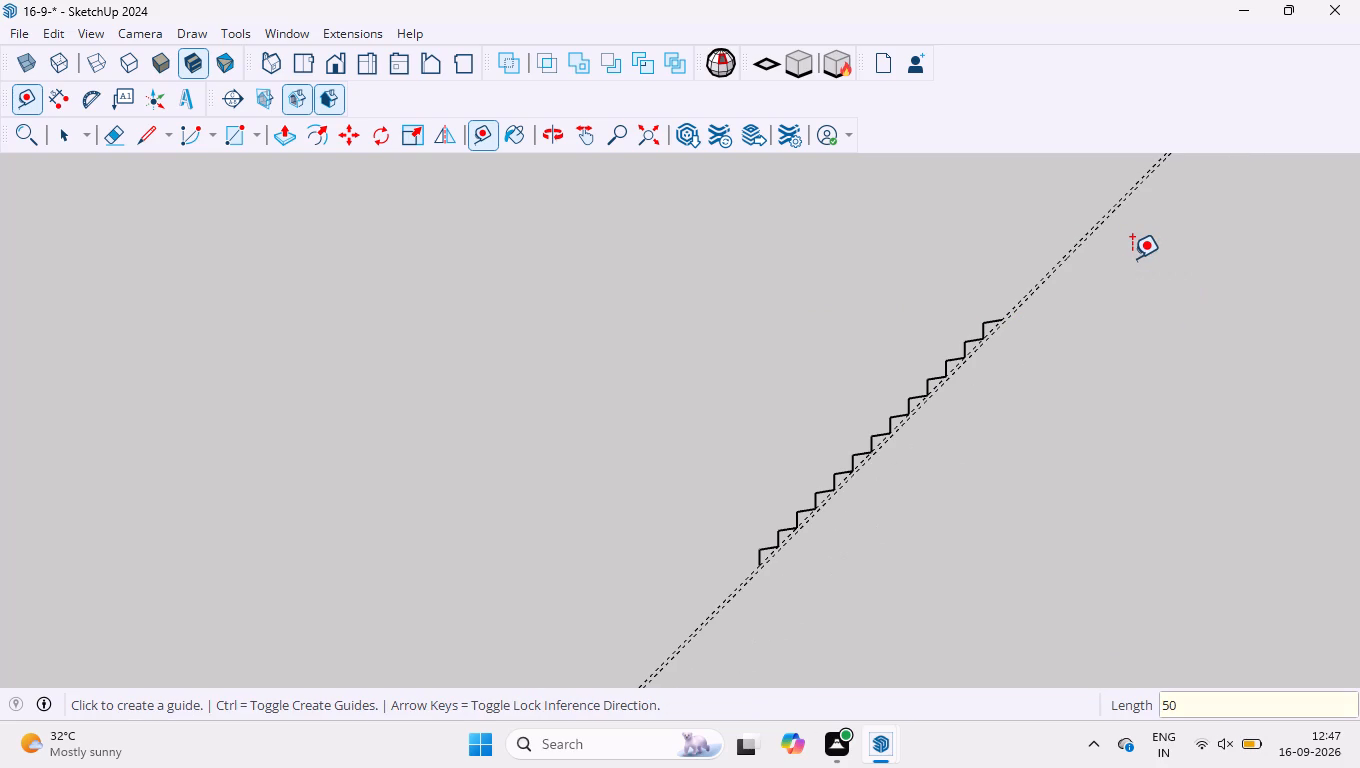
scroll(874, 485, "up", 3)
scroll(874, 486, "down", 1)
scroll(874, 486, "up", 2)
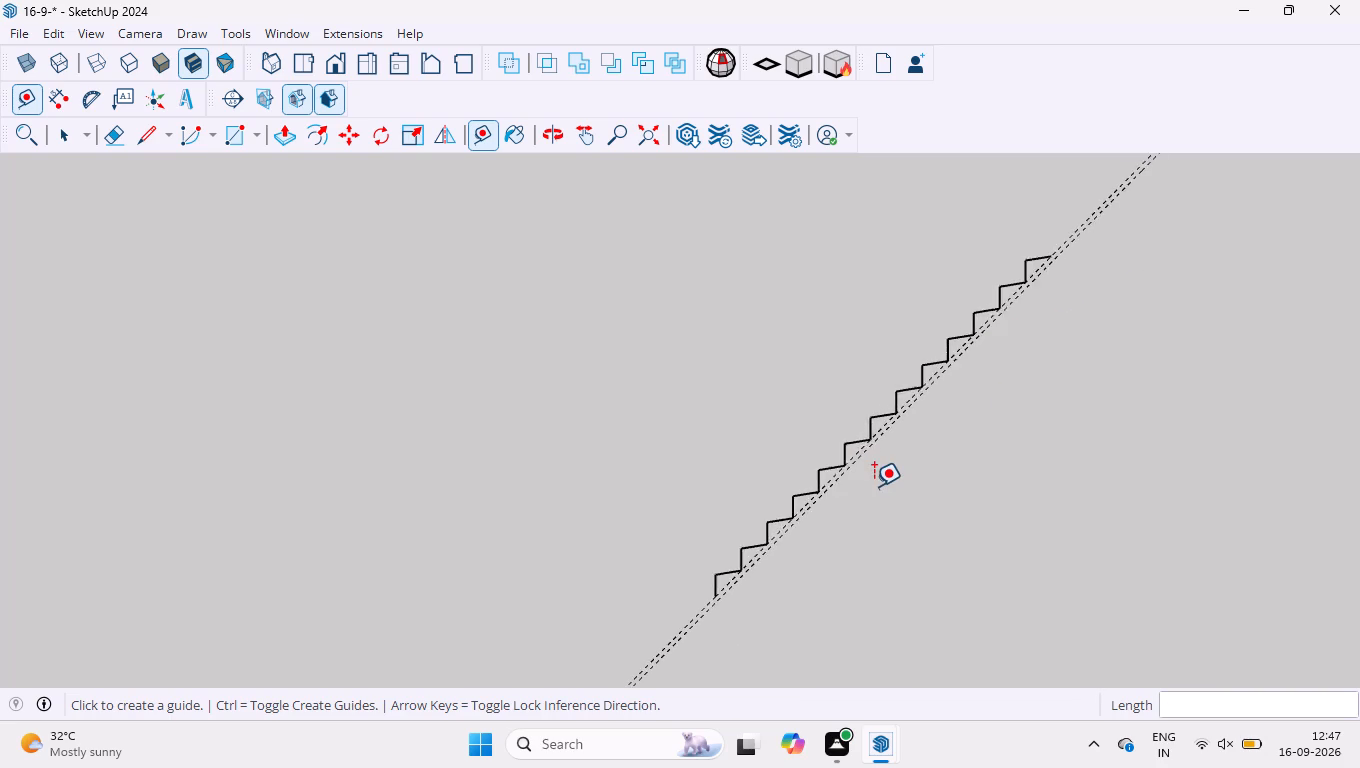
scroll(885, 470, "up", 8)
key("space")
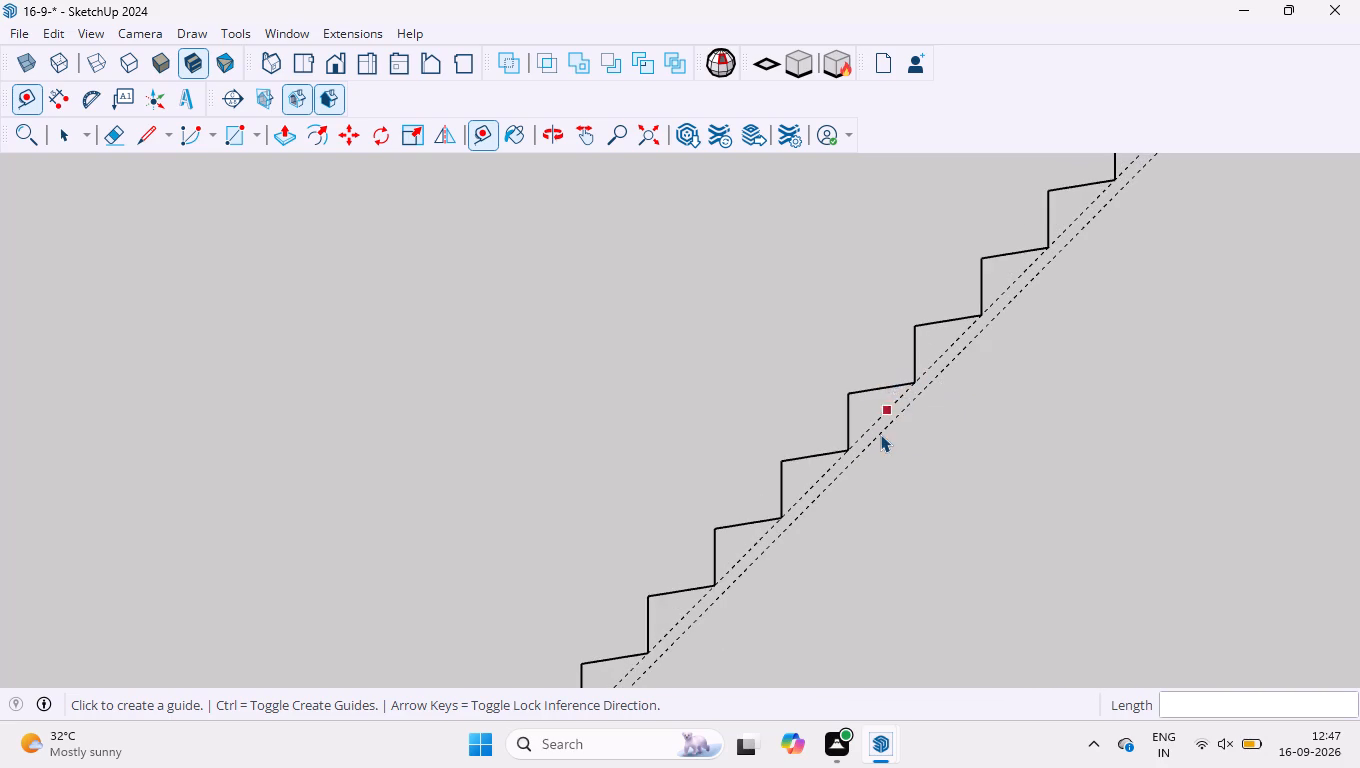
Draw a short line from the base of the lowest riser to the offset guide below the stair outline.
scroll(880, 434, "down", 8)
scroll(710, 615, "up", 5)
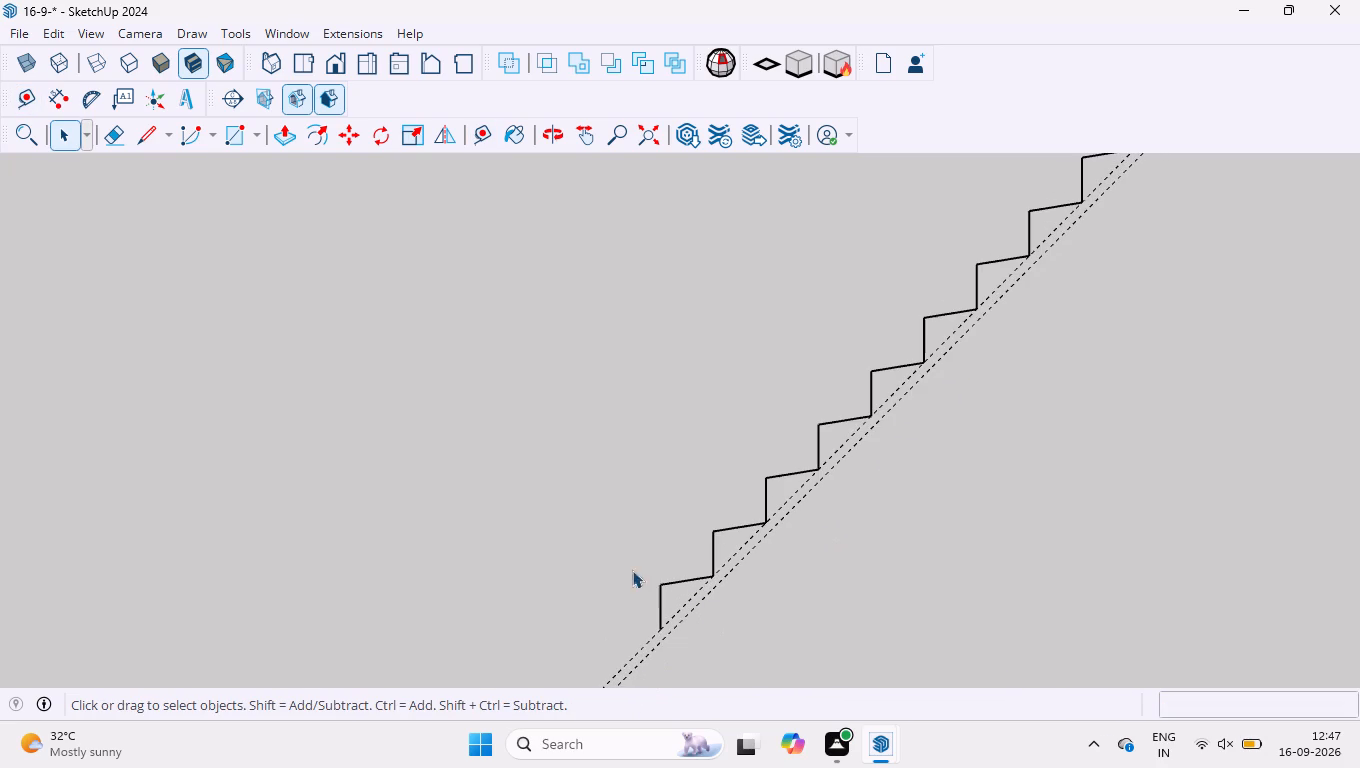
left_click(155, 140)
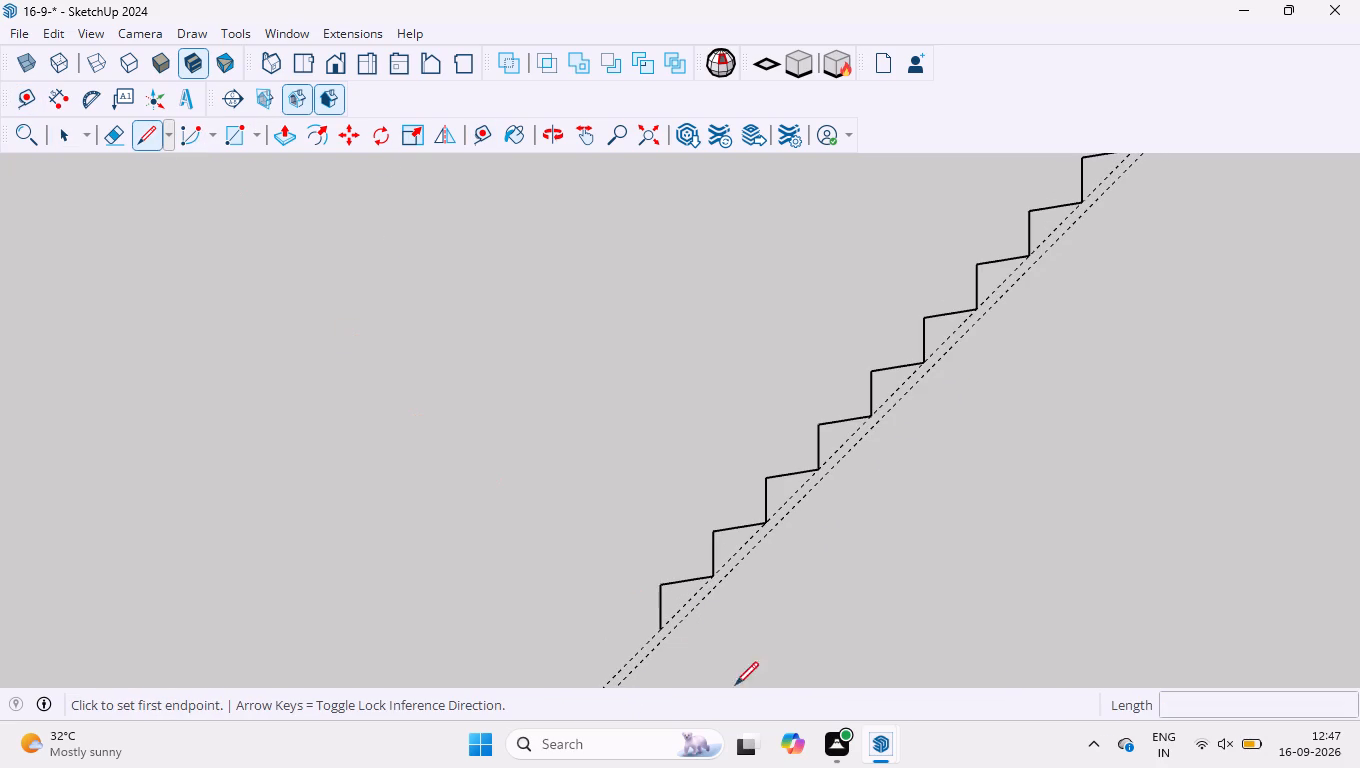
scroll(663, 627, "up", 9)
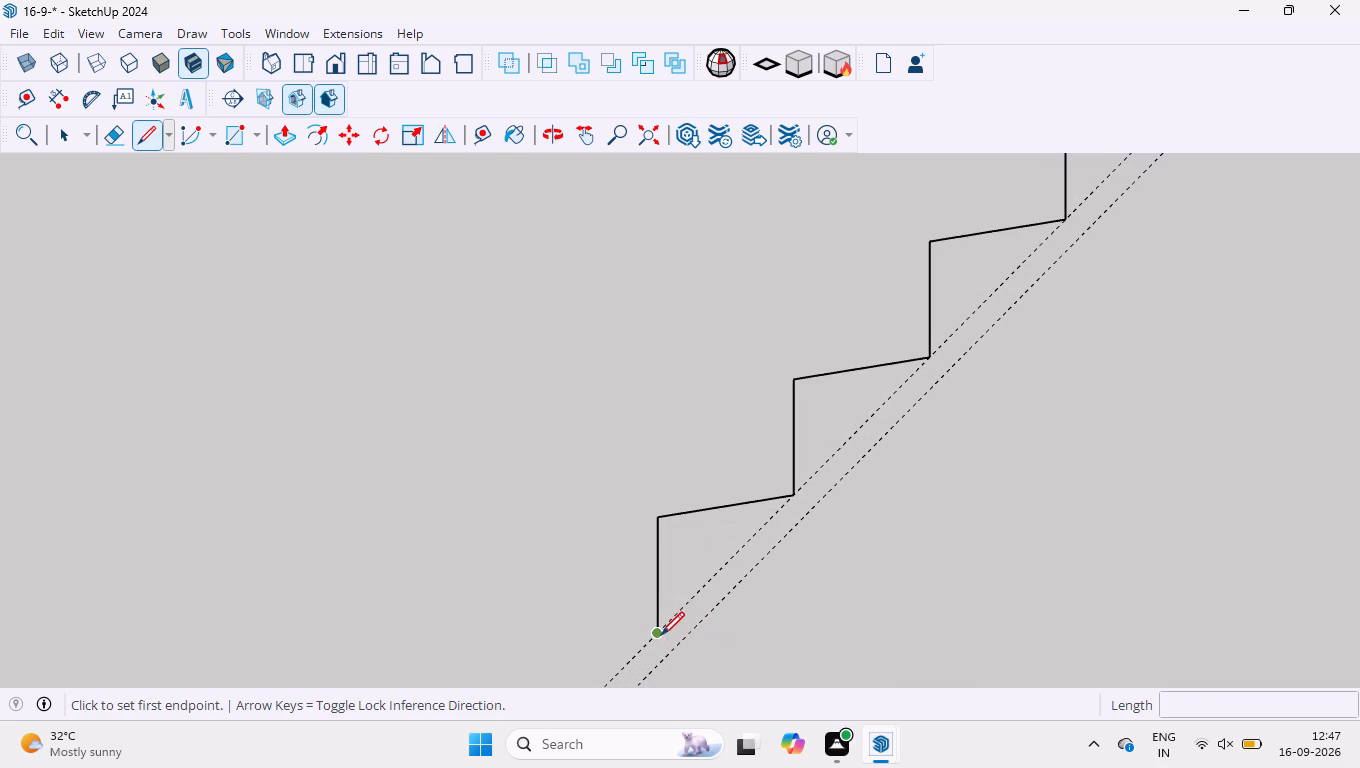
left_click(661, 635)
left_click(686, 639)
Draw the stair's underside along the offset guide, about 3625 mm long, and close the outline up to the end of the top tread.
scroll(707, 625, "down", 3)
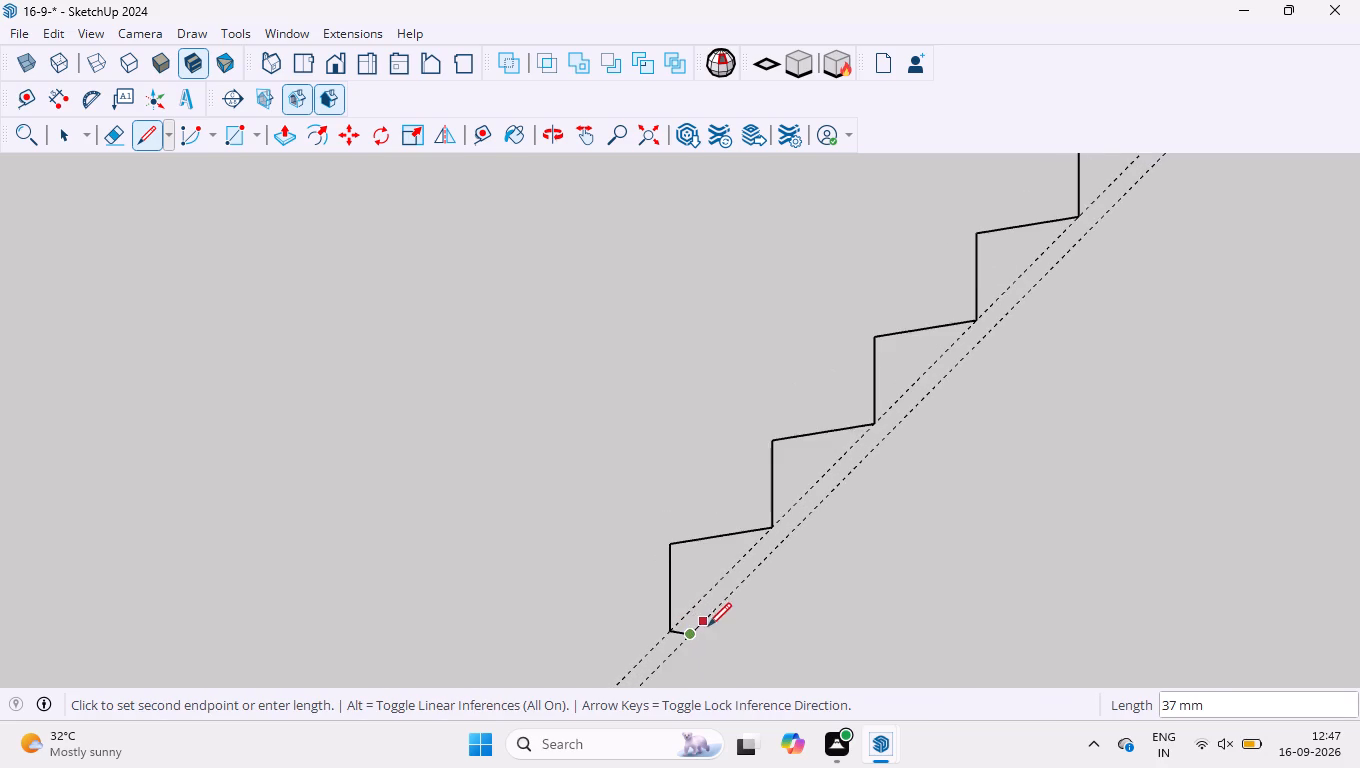
scroll(720, 633, "down", 8)
scroll(992, 534, "down", 7)
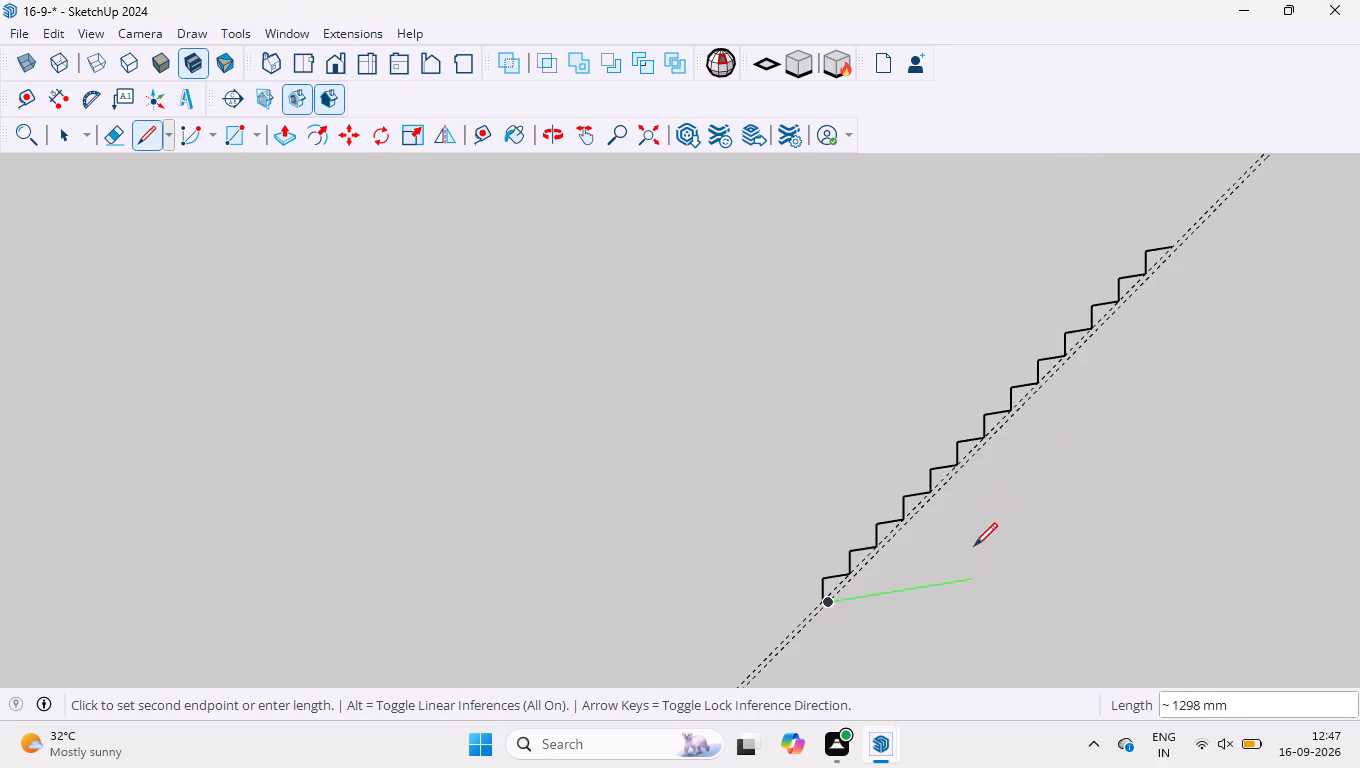
scroll(986, 525, "down", 4)
scroll(1157, 364, "up", 7)
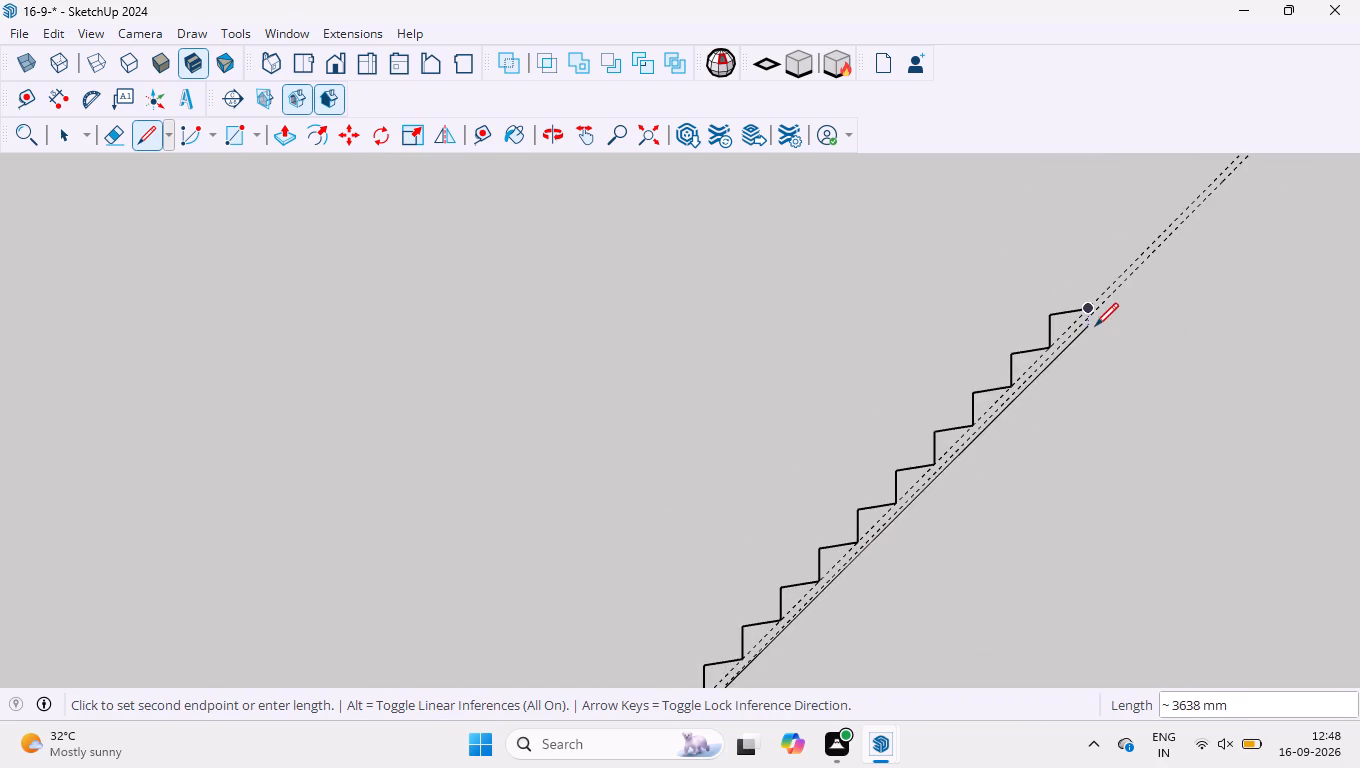
scroll(1092, 320, "up", 11)
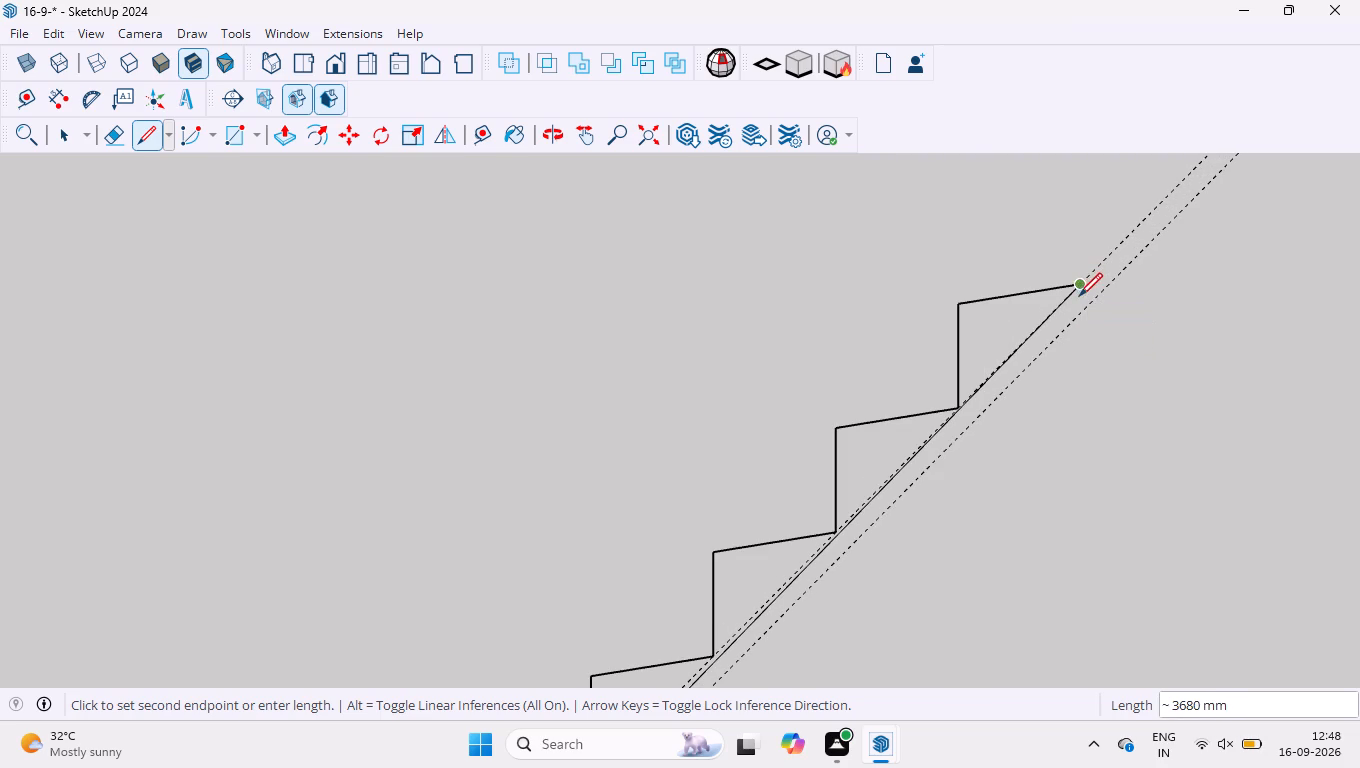
scroll(1081, 307, "up", 4)
scroll(1048, 222, "up", 3)
scroll(1124, 296, "up", 6)
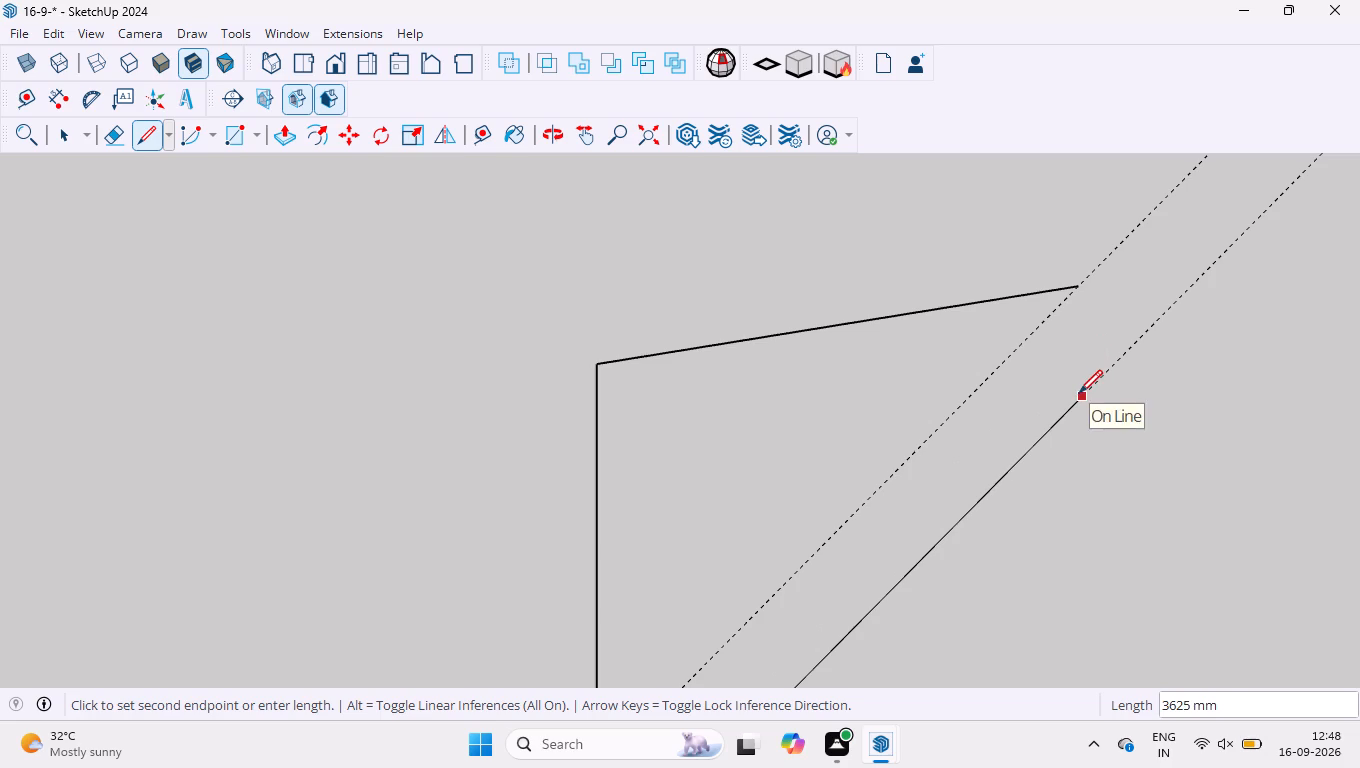
left_click(1079, 393)
left_click(1074, 290)
key("space")
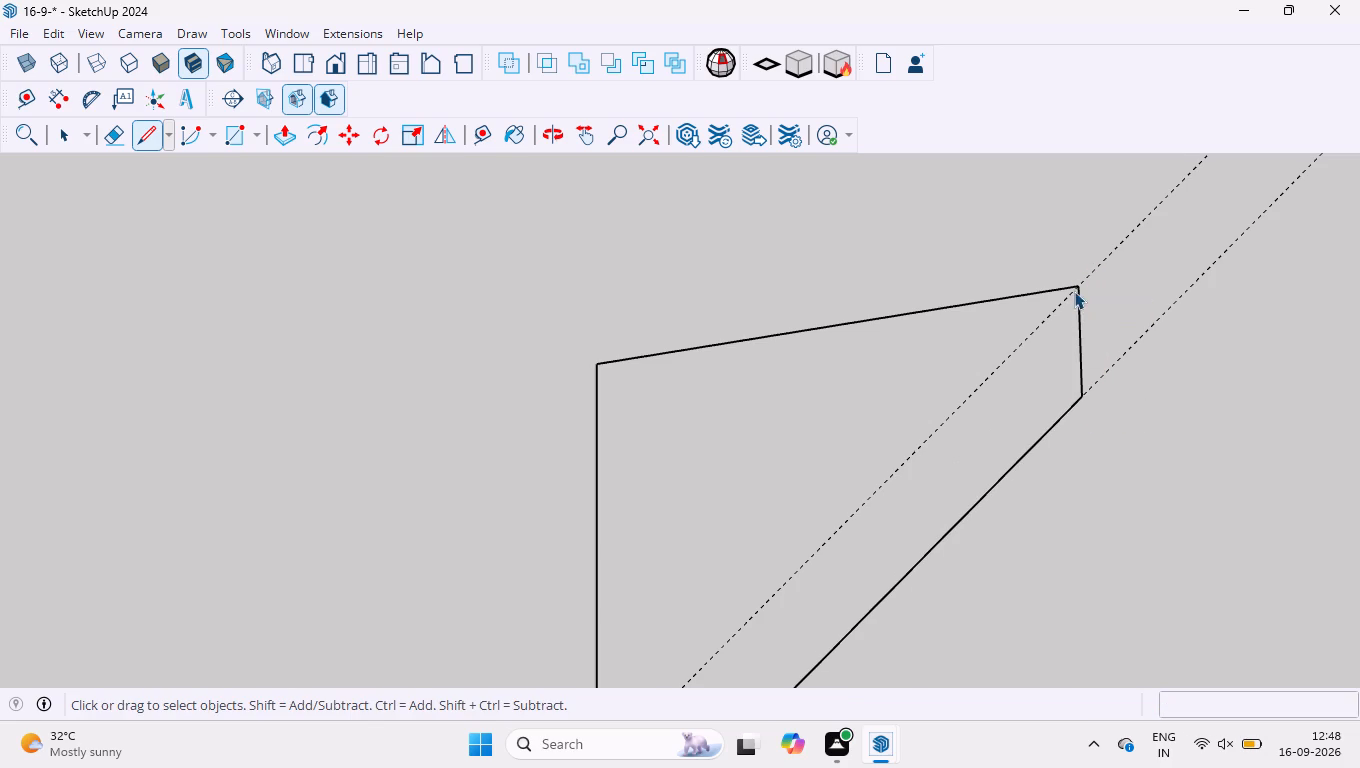
Delete the two sloping guides running along the stair outline.
scroll(1069, 324, "down", 8)
left_click_drag(1337, 323, 1120, 198)
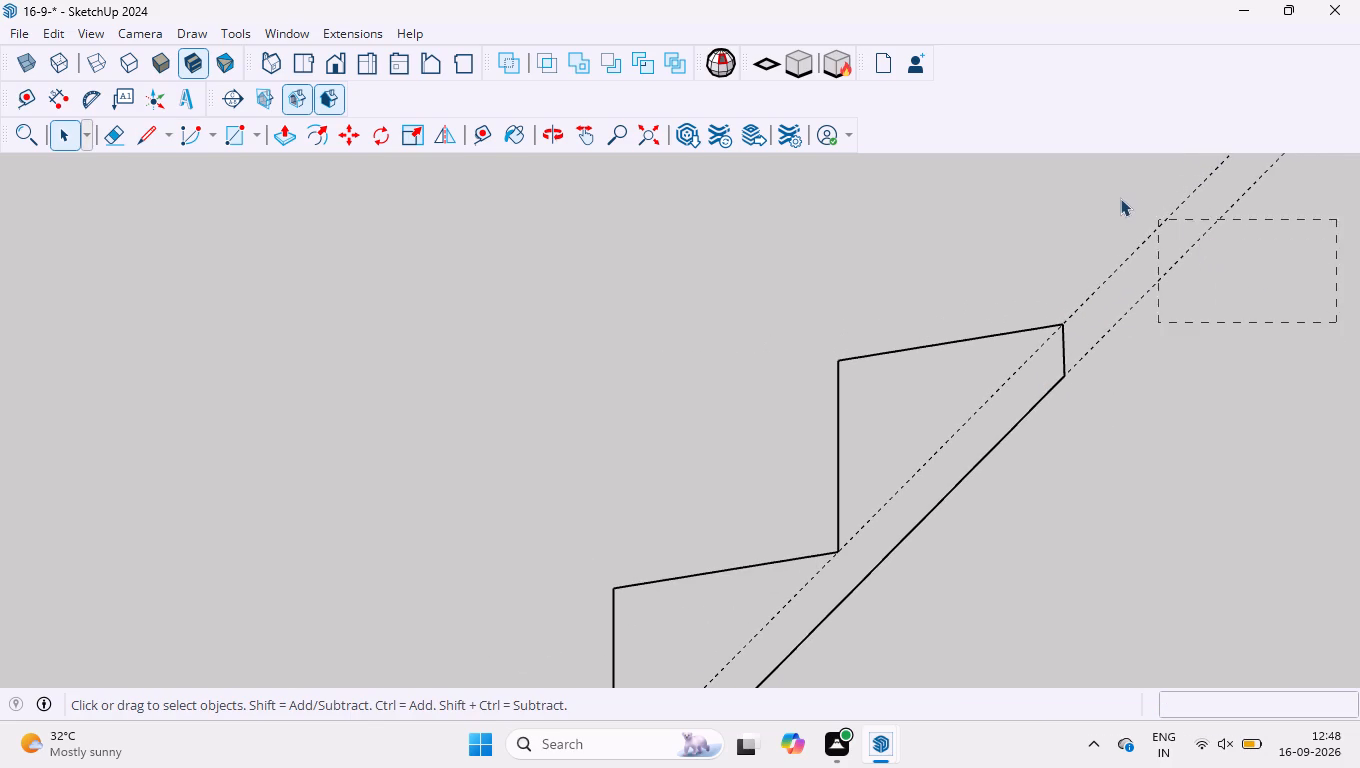
left_click_drag(1120, 198, 1119, 197)
key("Delete")
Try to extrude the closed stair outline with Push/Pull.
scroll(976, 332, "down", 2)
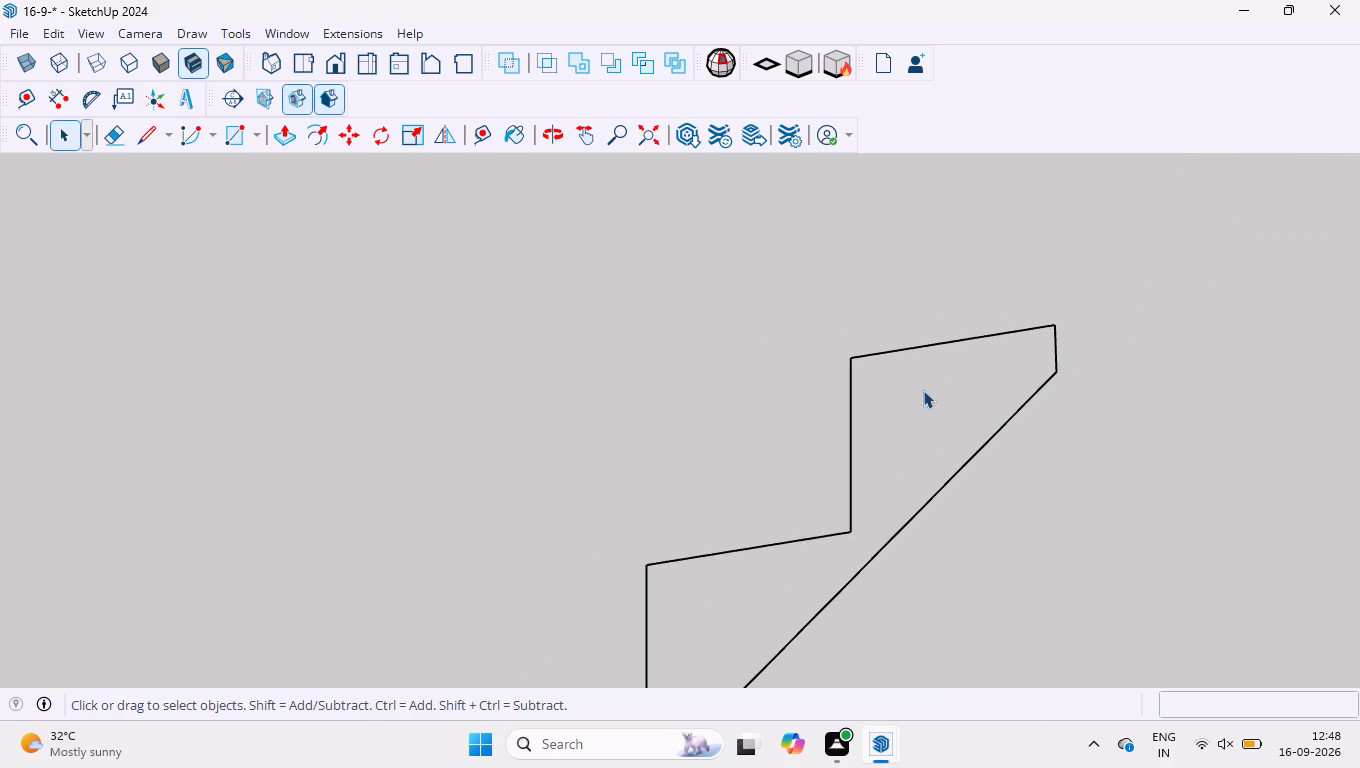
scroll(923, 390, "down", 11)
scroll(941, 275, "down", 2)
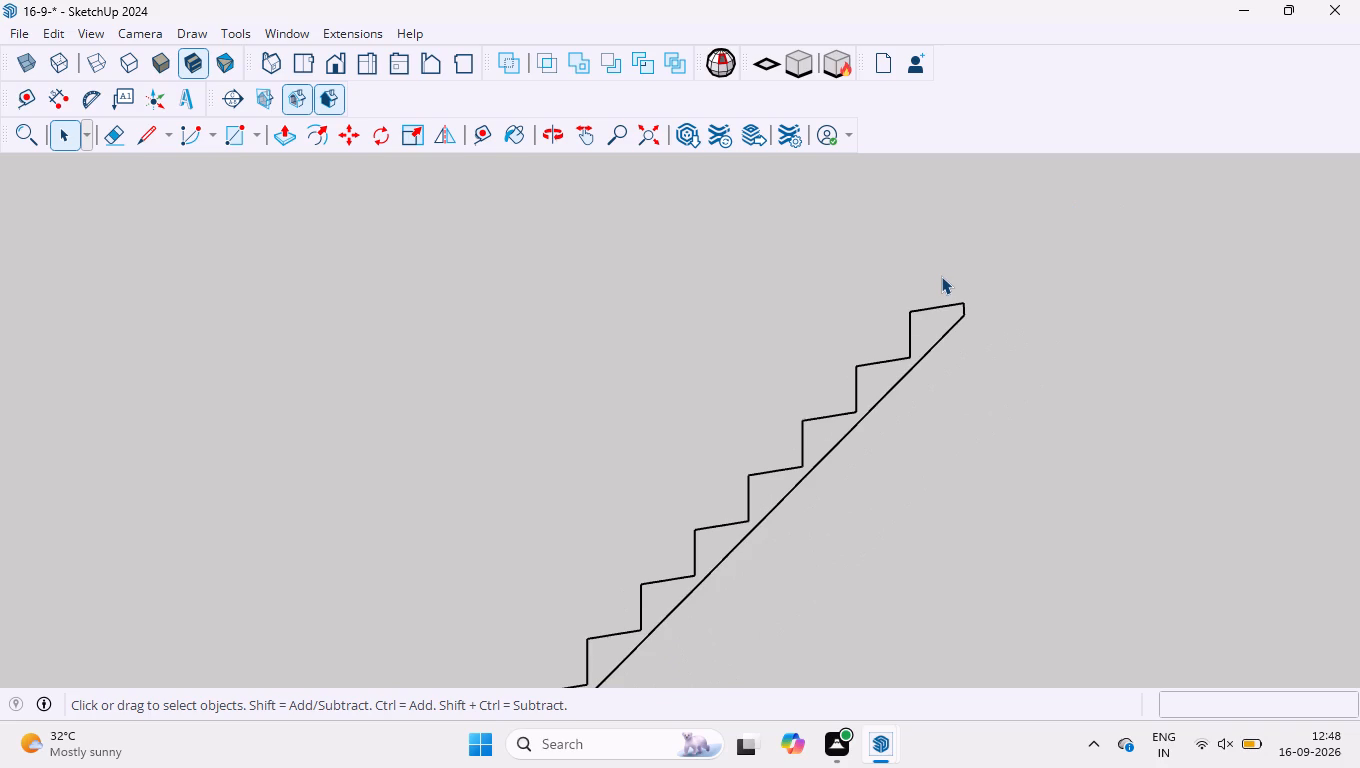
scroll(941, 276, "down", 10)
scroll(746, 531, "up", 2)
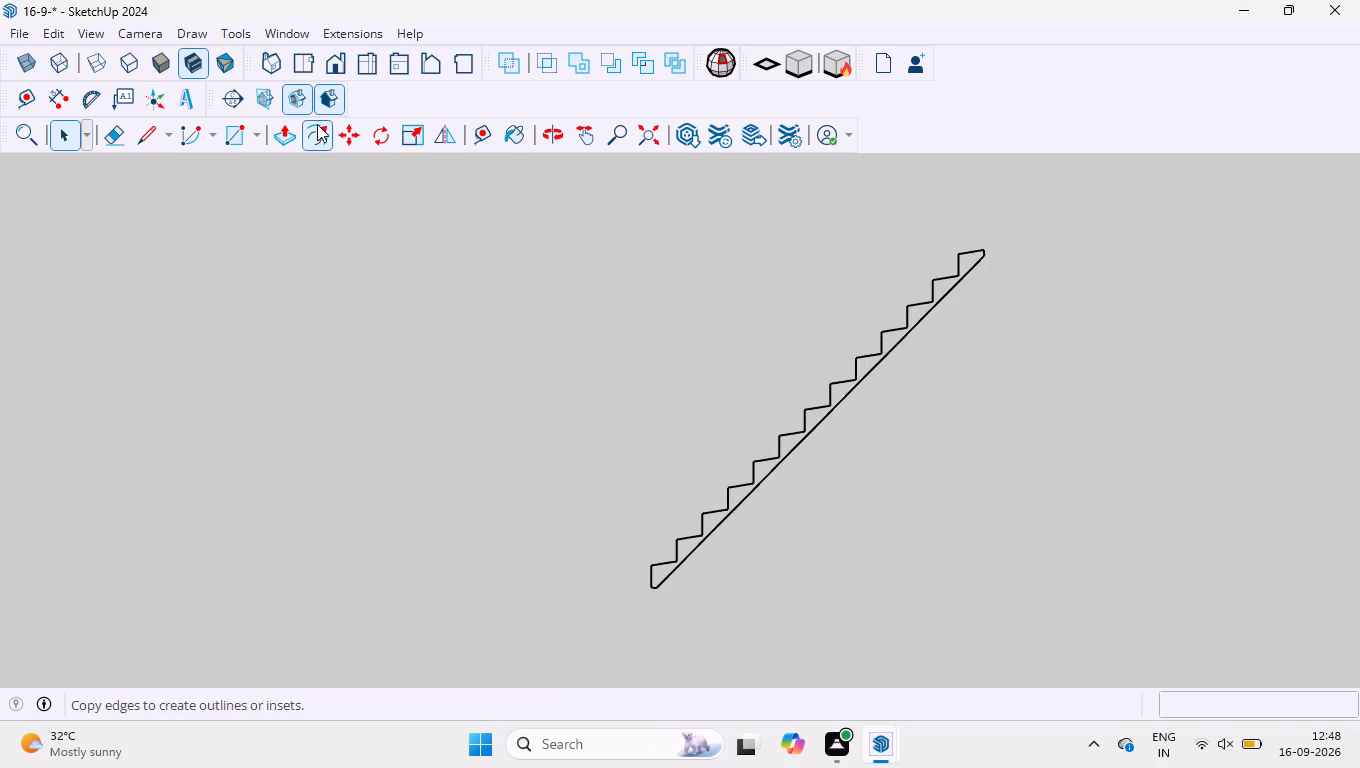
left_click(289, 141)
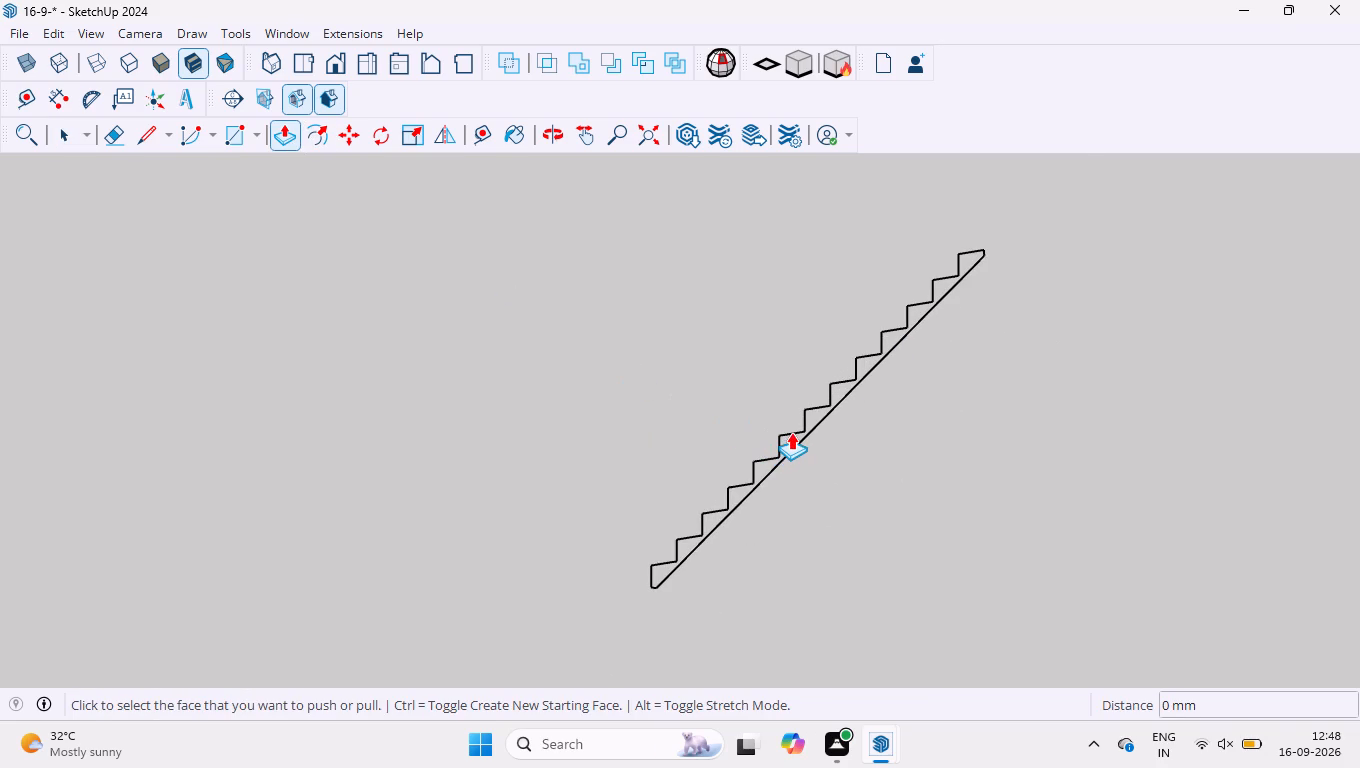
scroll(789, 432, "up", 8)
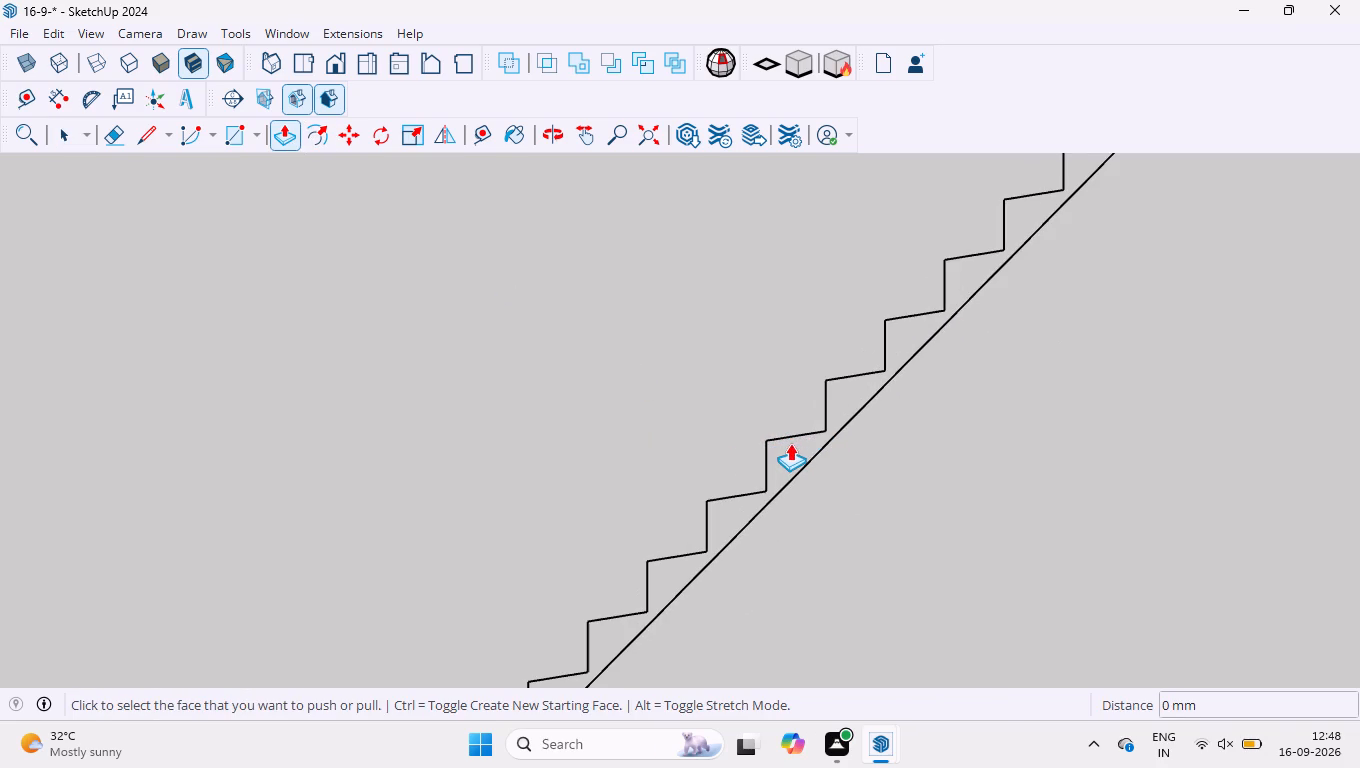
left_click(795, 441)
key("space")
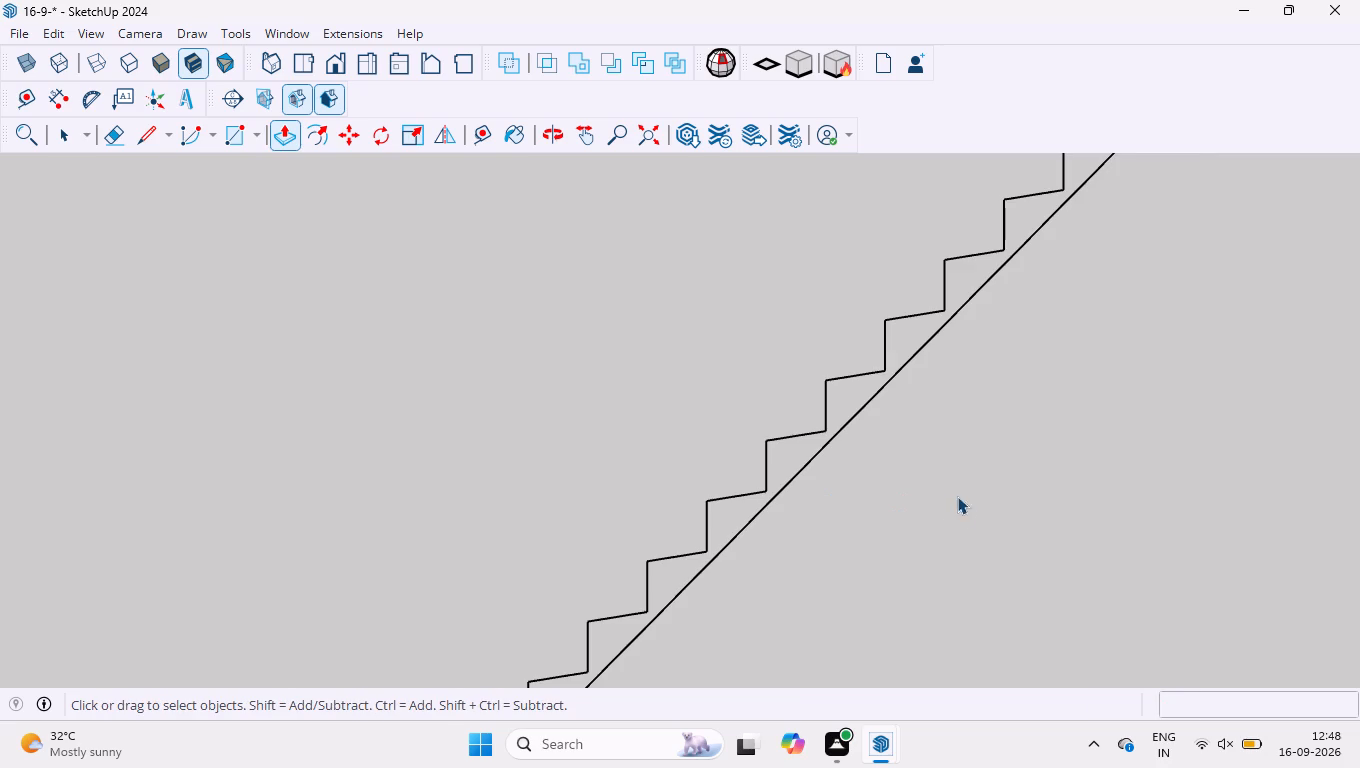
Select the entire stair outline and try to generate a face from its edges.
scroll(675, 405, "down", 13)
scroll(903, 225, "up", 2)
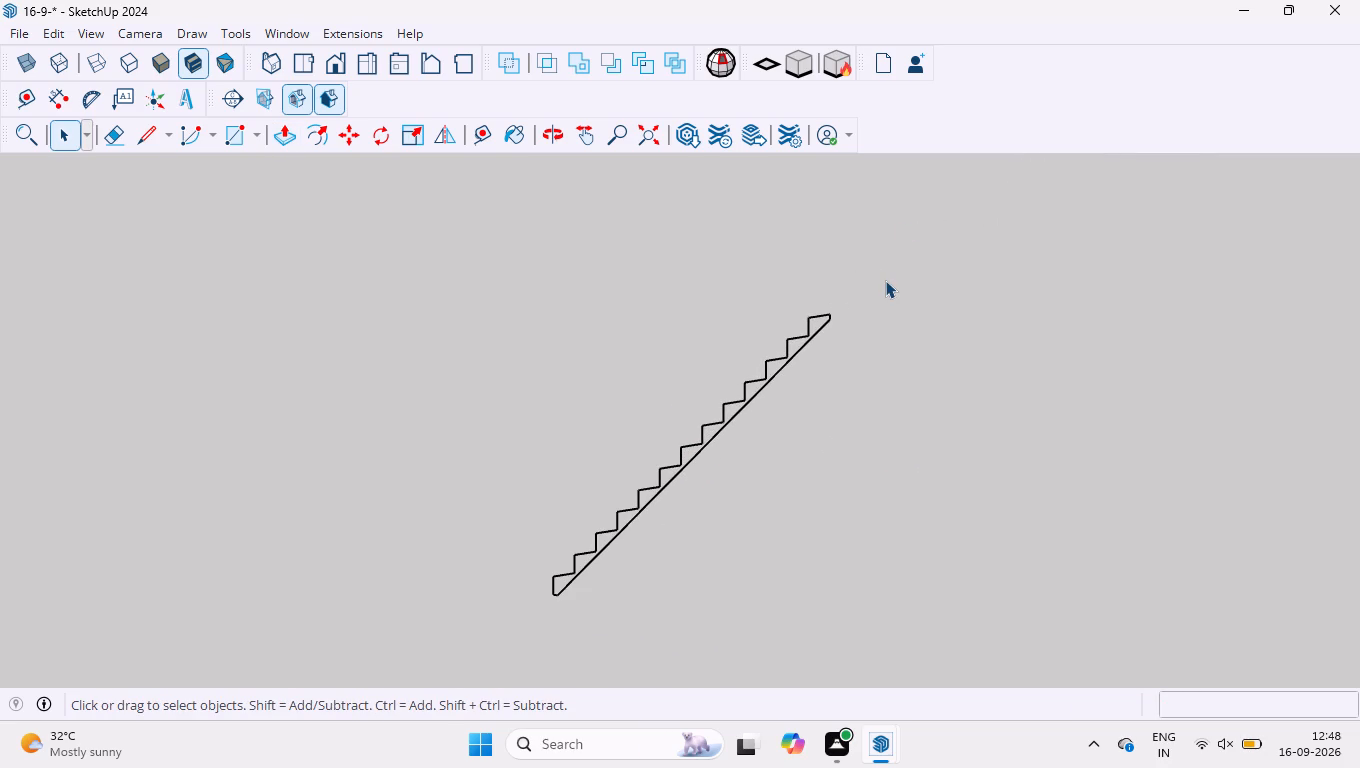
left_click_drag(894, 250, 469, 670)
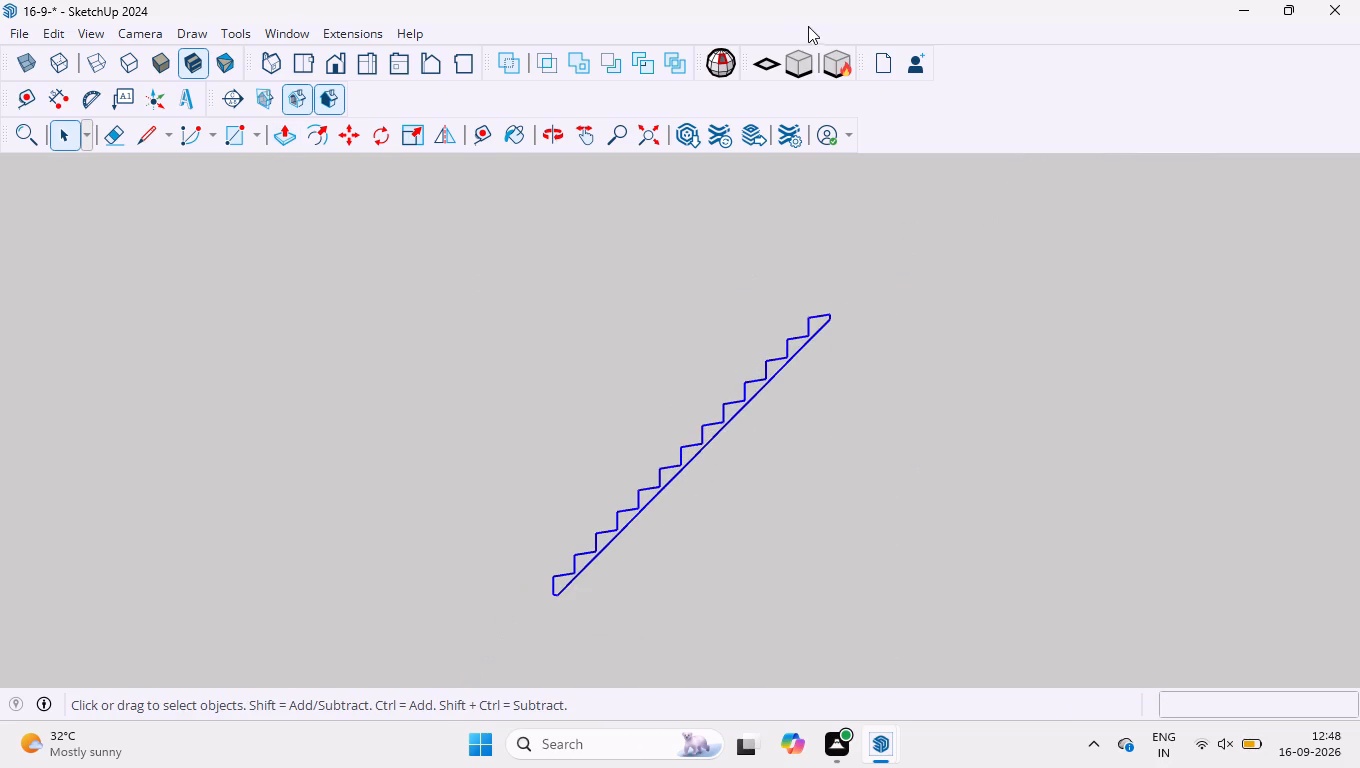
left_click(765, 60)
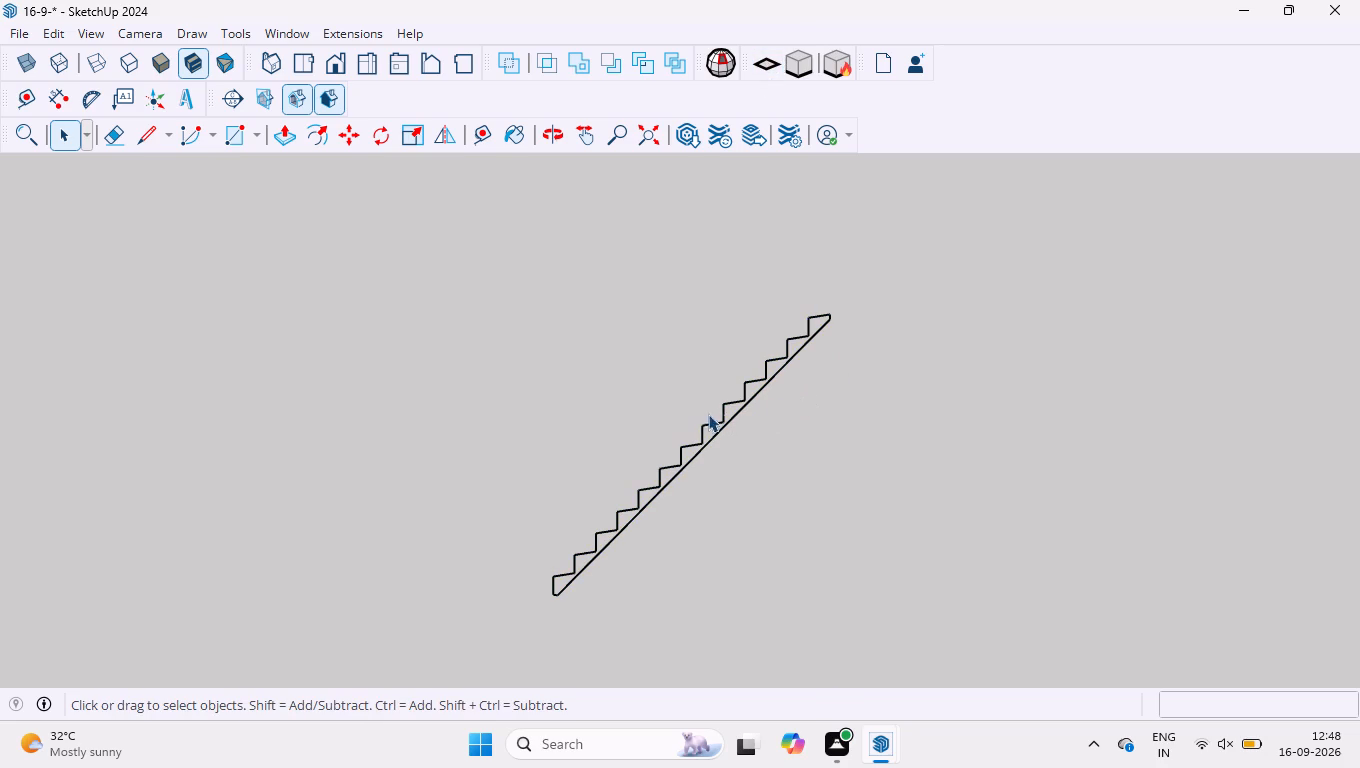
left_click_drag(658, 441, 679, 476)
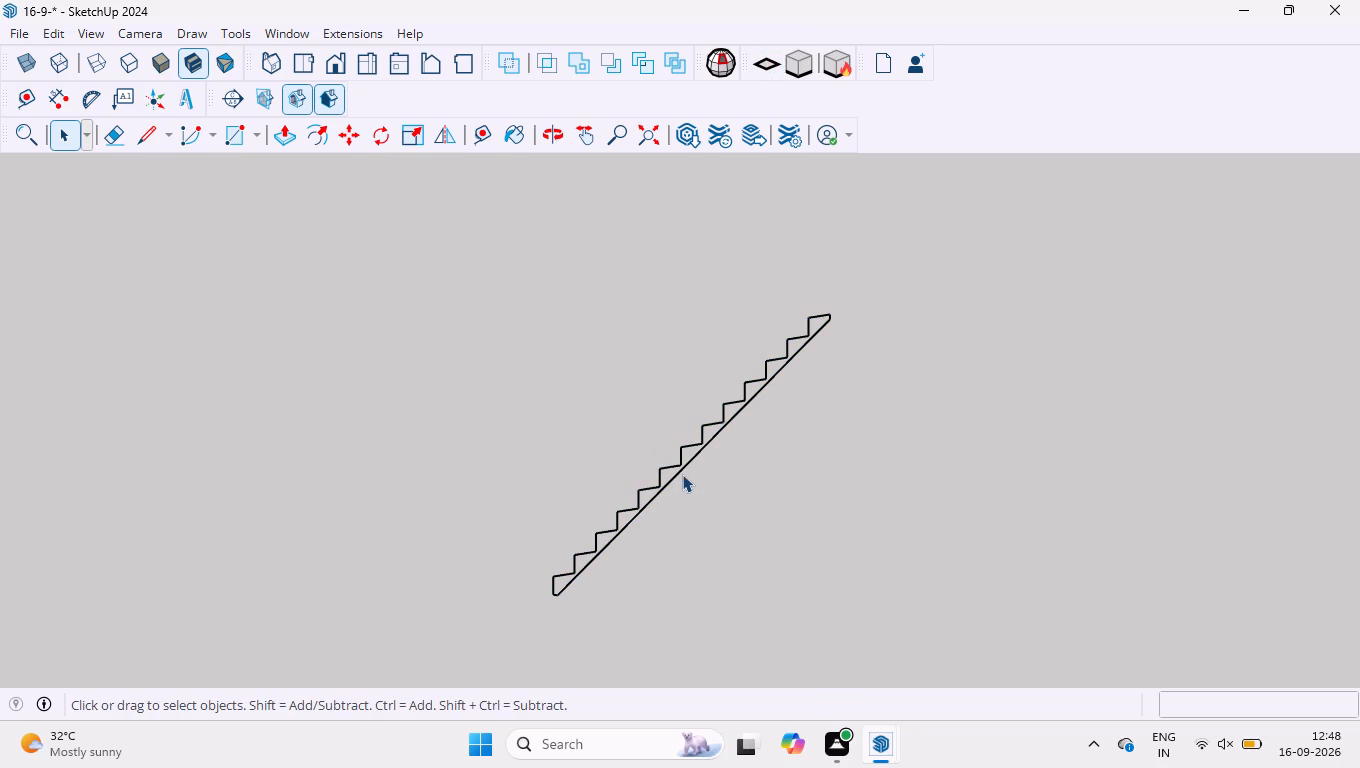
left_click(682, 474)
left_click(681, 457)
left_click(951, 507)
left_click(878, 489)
Draw a new first step in the empty area beside the stair outline, with a 150 mm vertical riser and a 240 mm tread along the green axis.
scroll(188, 356, "down", 3)
scroll(851, 488, "up", 2)
left_click(150, 131)
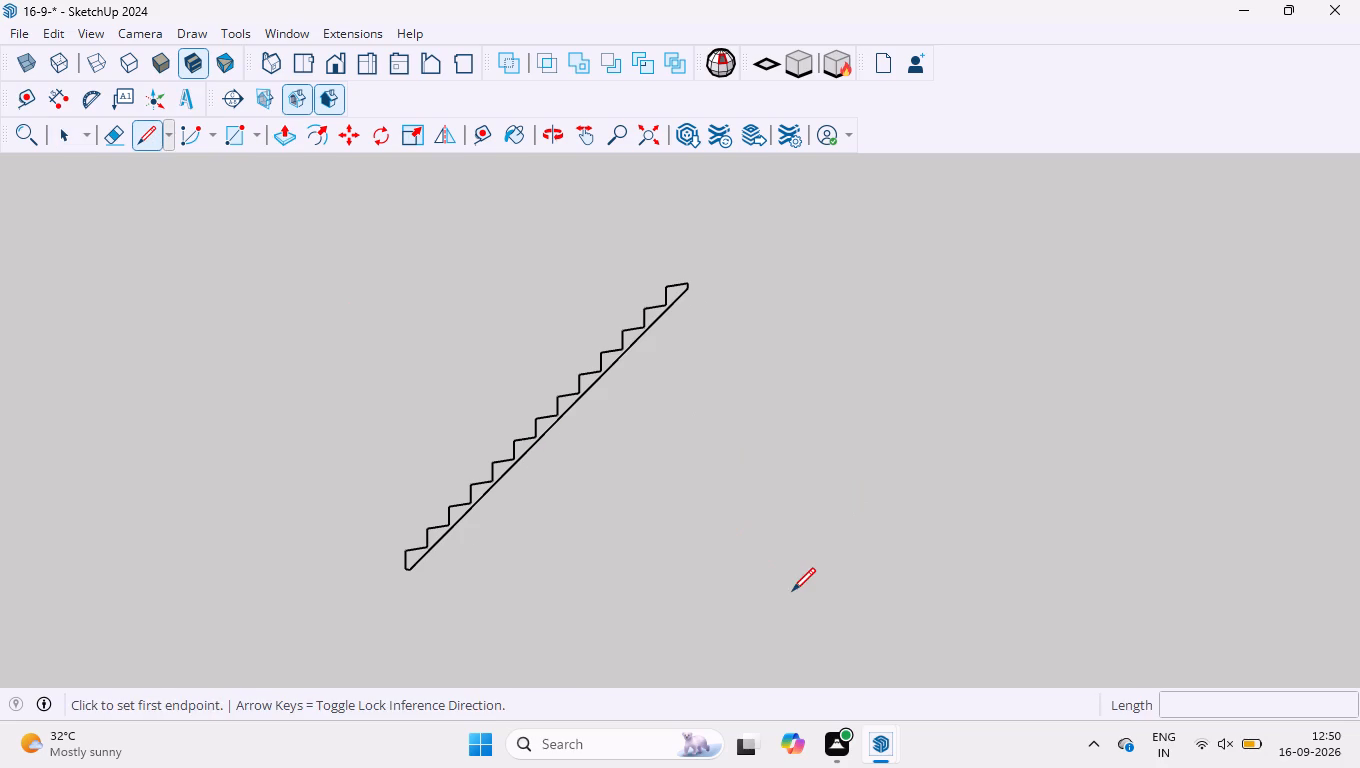
left_click(789, 587)
type("150")
key("Return")
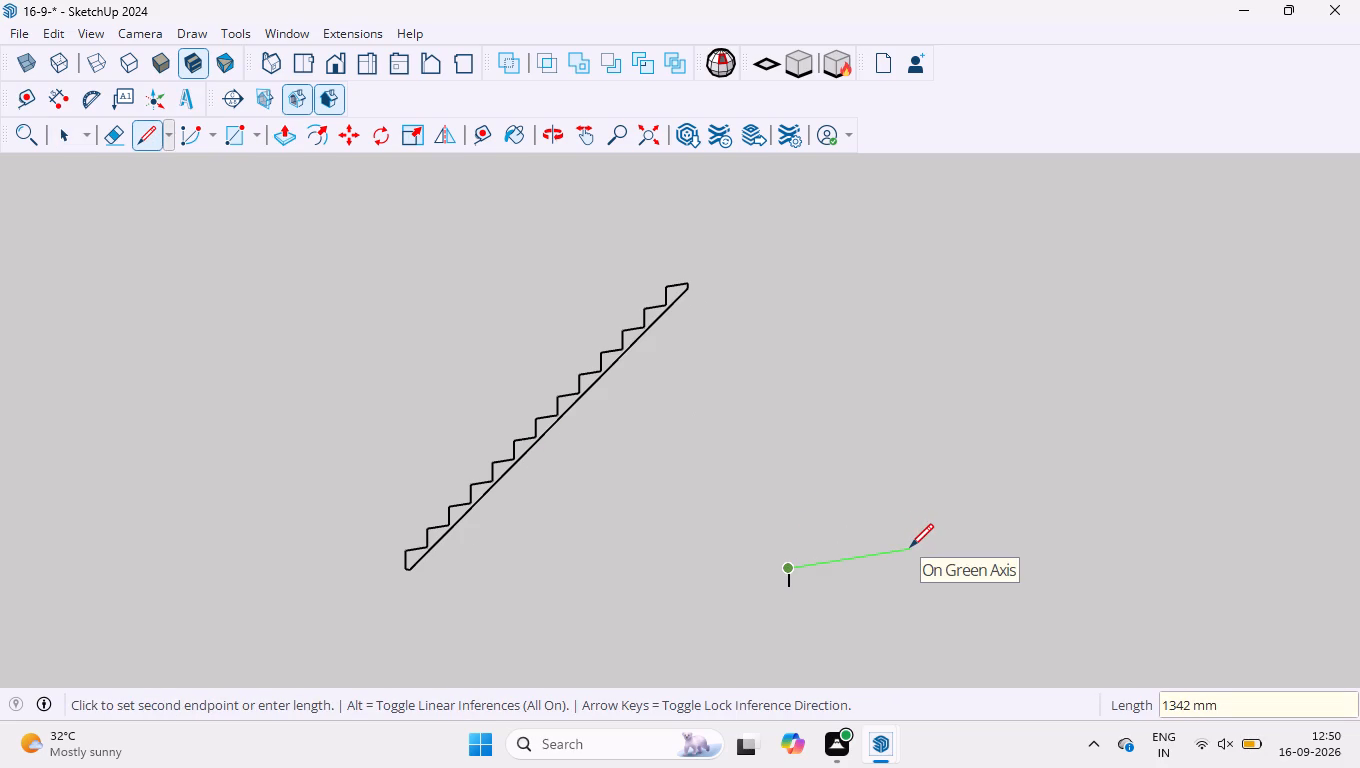
type("240")
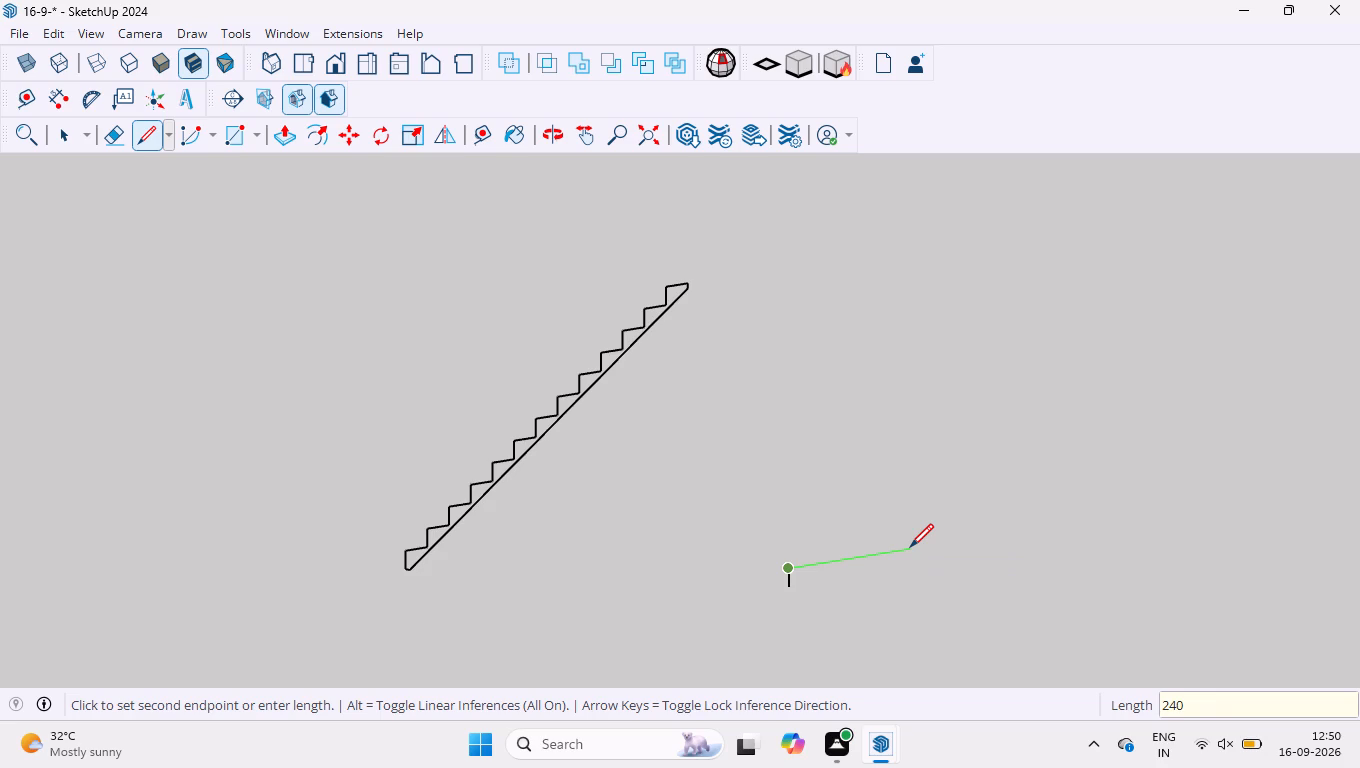
key("Return")
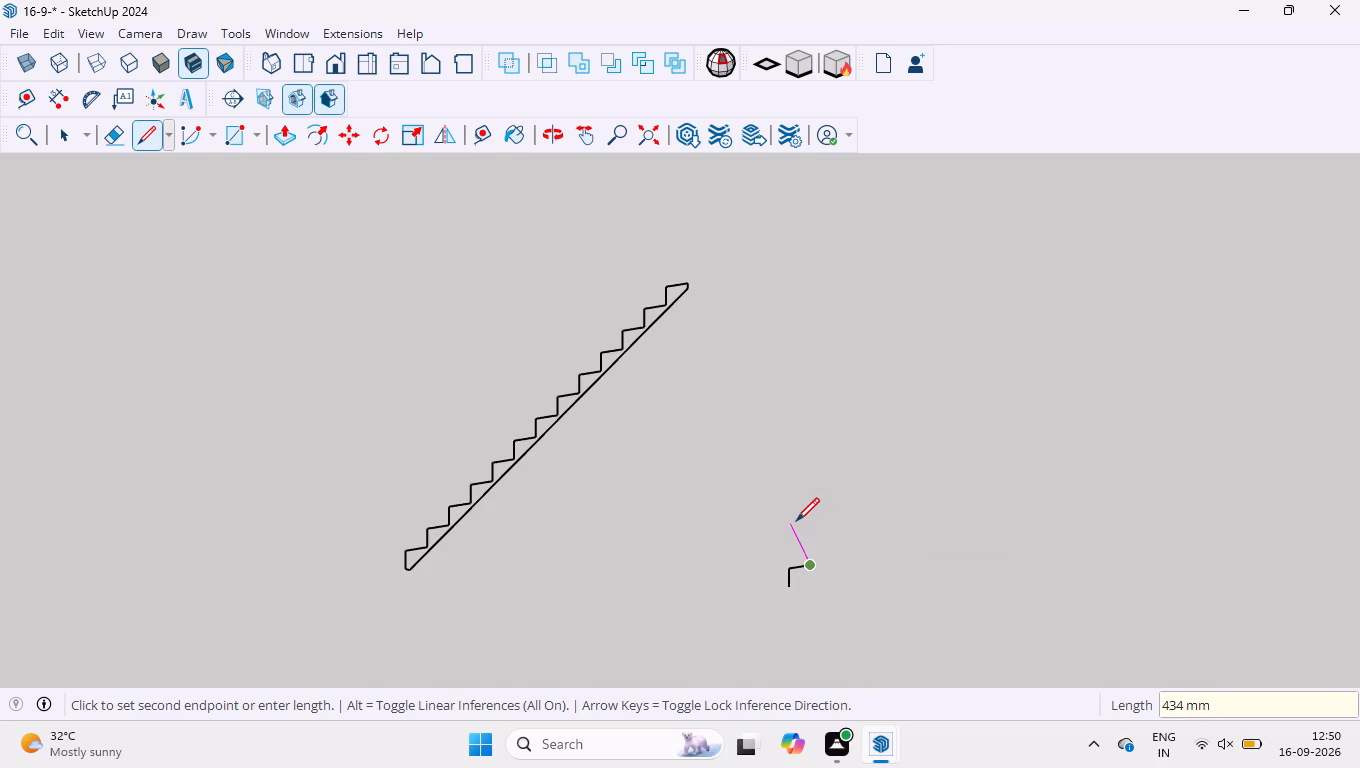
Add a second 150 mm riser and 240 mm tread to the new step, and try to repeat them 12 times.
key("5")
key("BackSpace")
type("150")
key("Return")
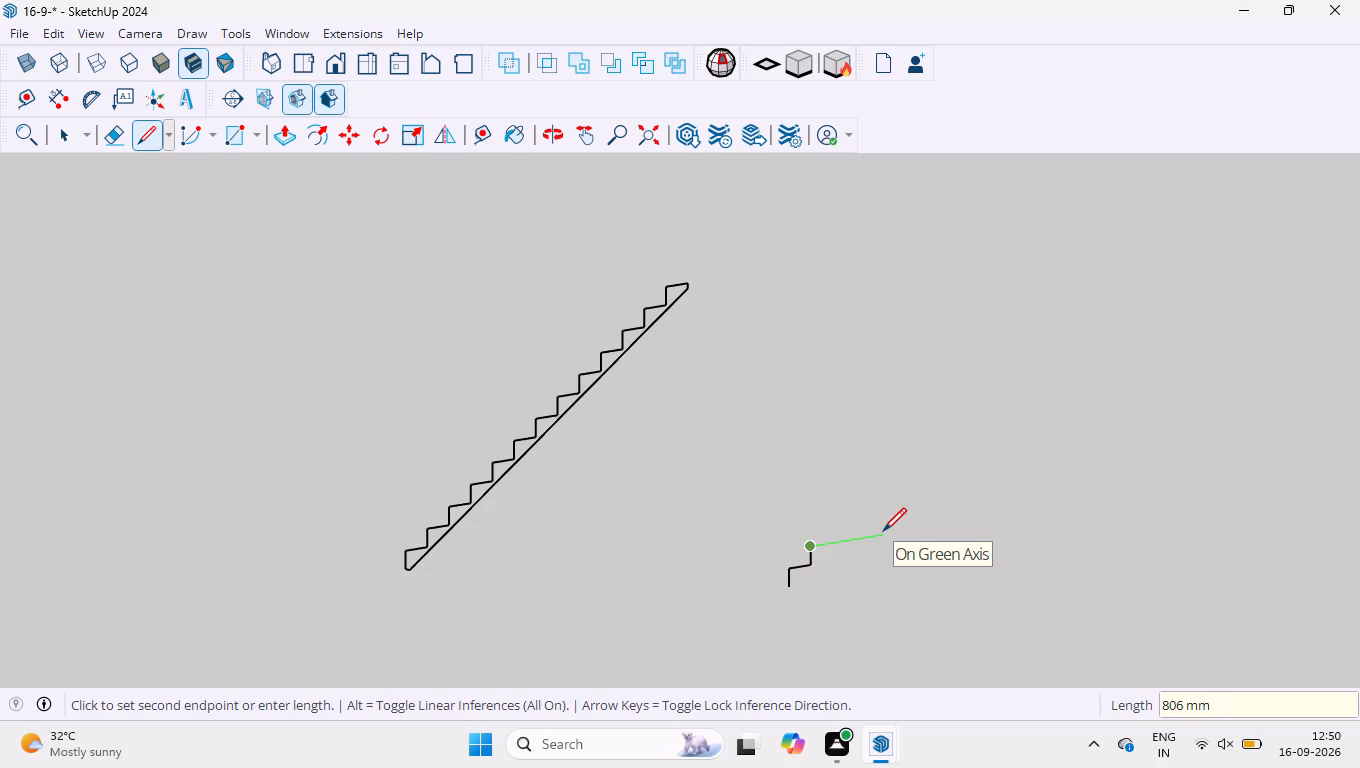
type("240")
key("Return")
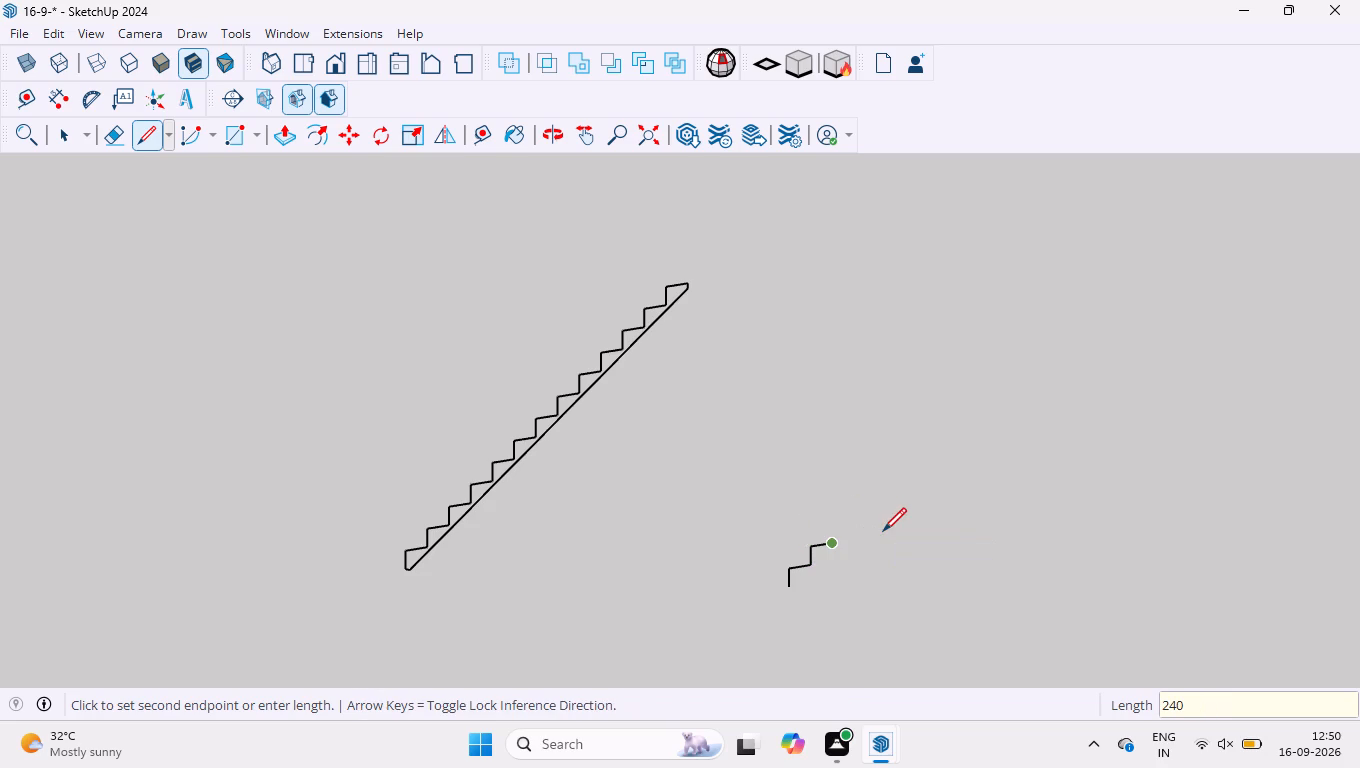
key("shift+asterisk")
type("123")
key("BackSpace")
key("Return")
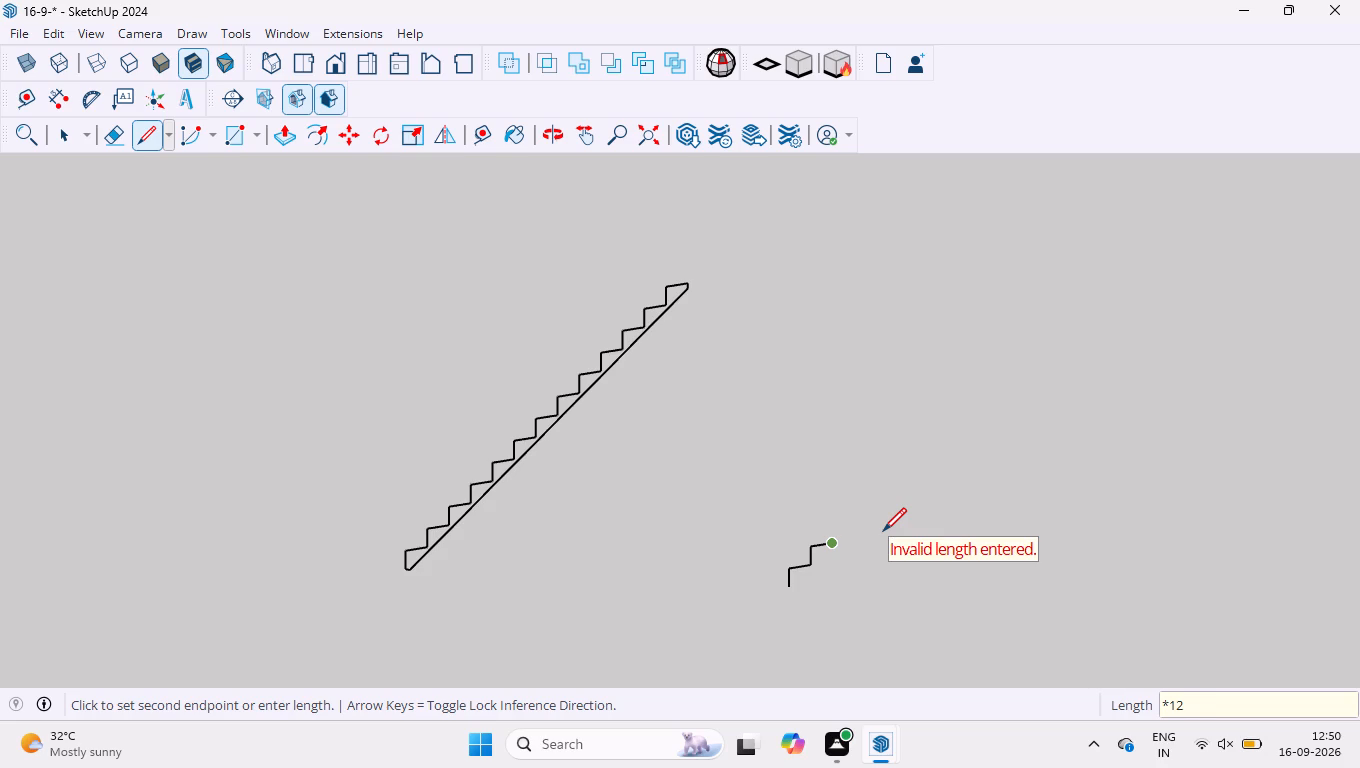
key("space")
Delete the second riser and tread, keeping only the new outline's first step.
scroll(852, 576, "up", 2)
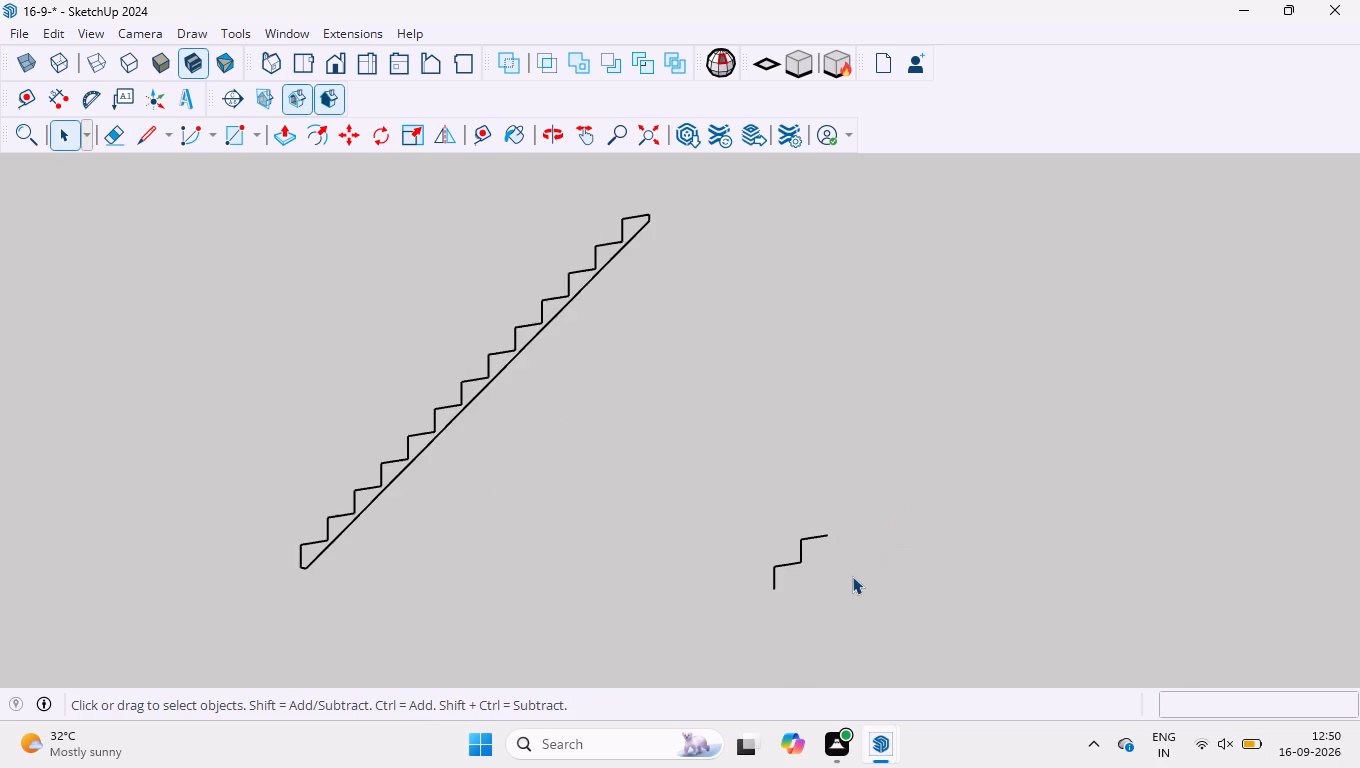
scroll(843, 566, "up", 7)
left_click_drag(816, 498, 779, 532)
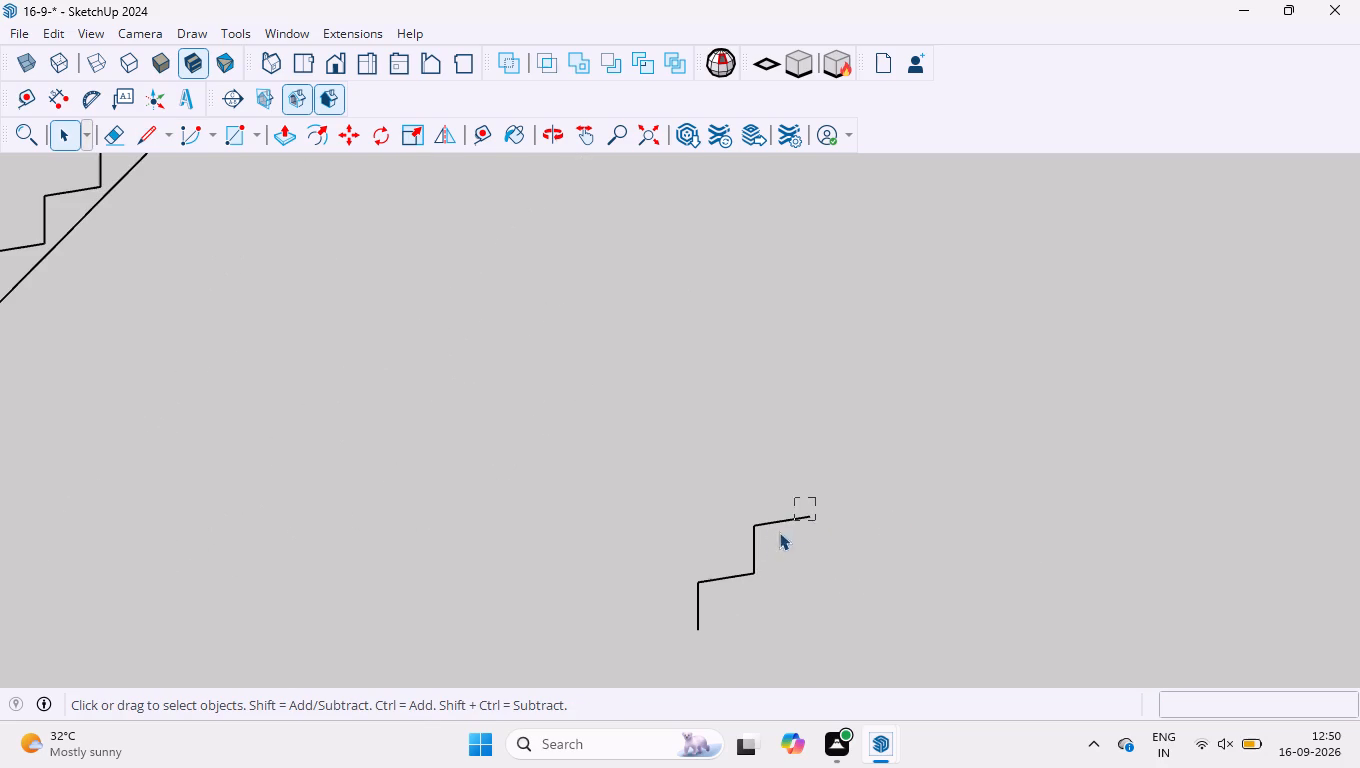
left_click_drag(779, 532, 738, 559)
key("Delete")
Copy the first step from its riser's base to its tread's end and repeat the copy 12 times.
left_click_drag(790, 555, 667, 643)
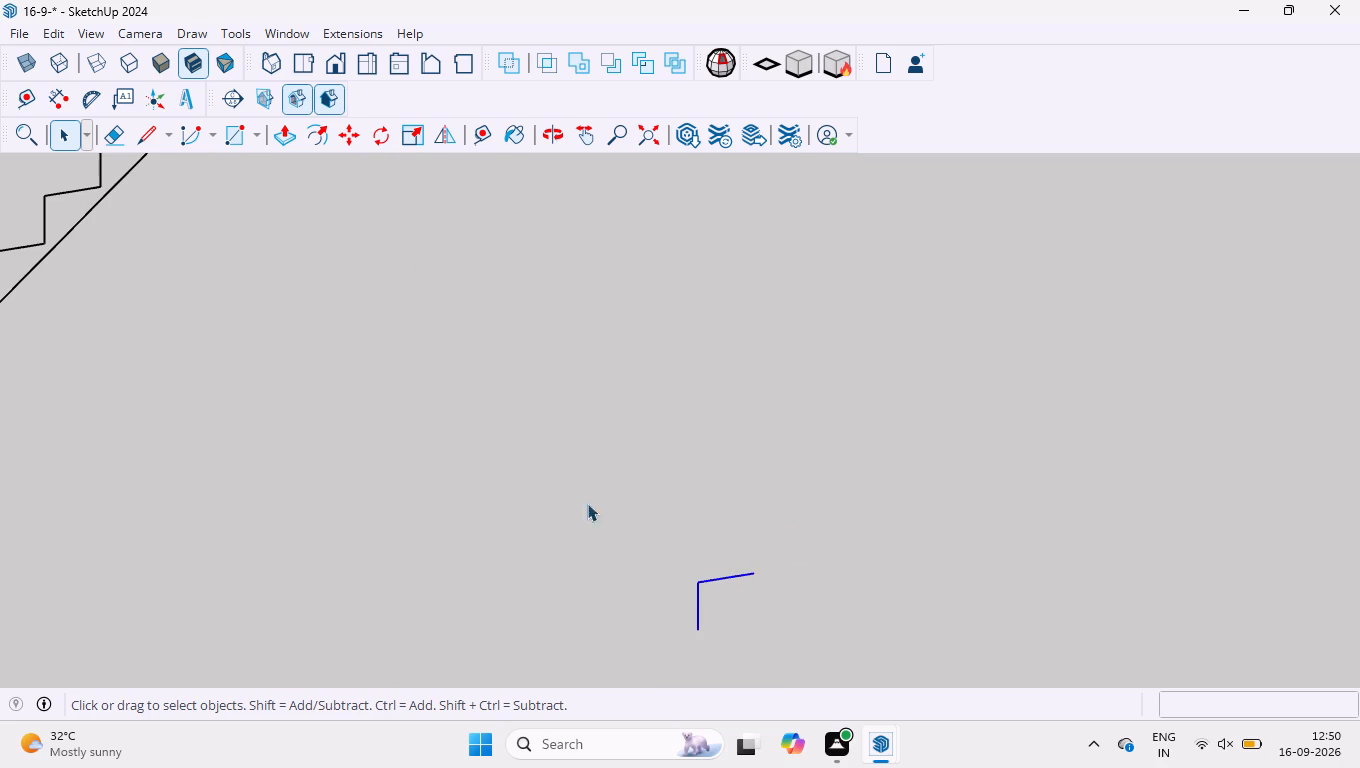
left_click(347, 141)
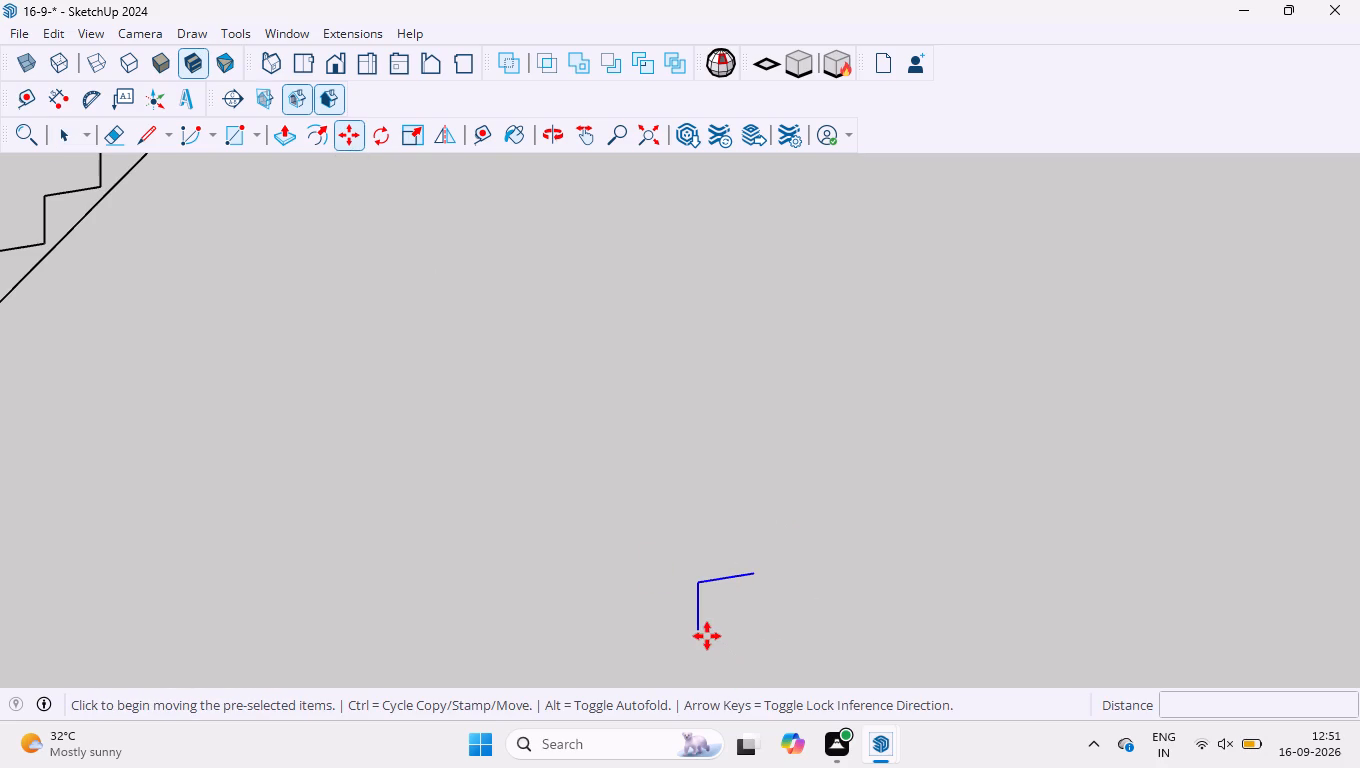
left_click(700, 631)
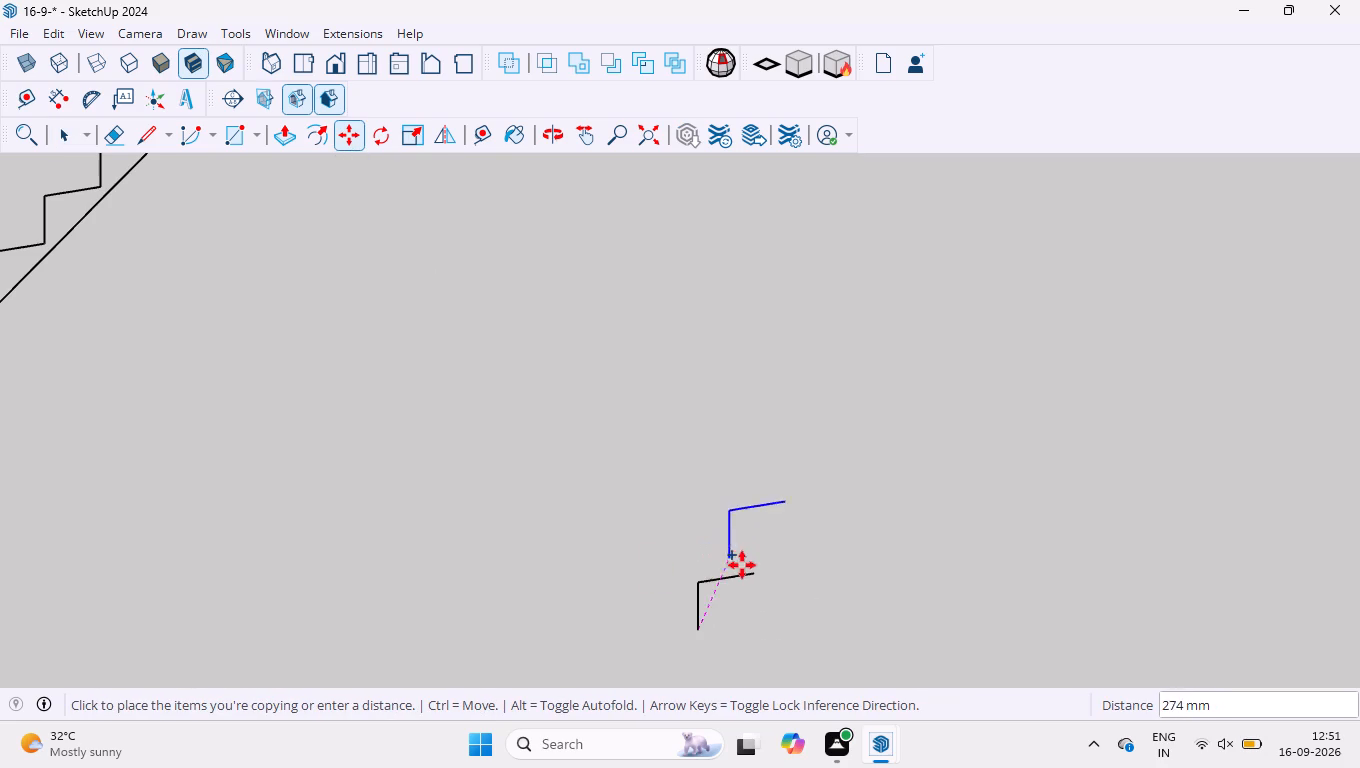
left_click(756, 571)
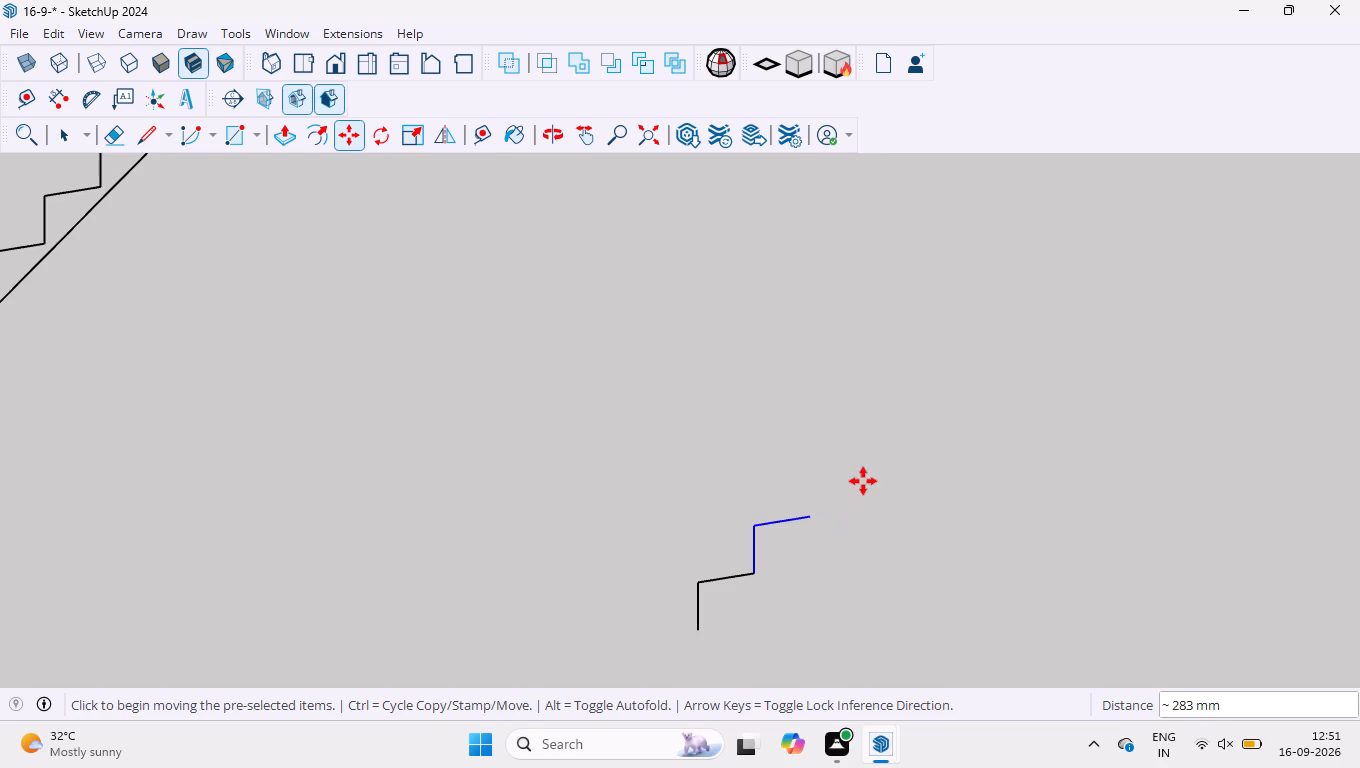
type("*12")
key("Return")
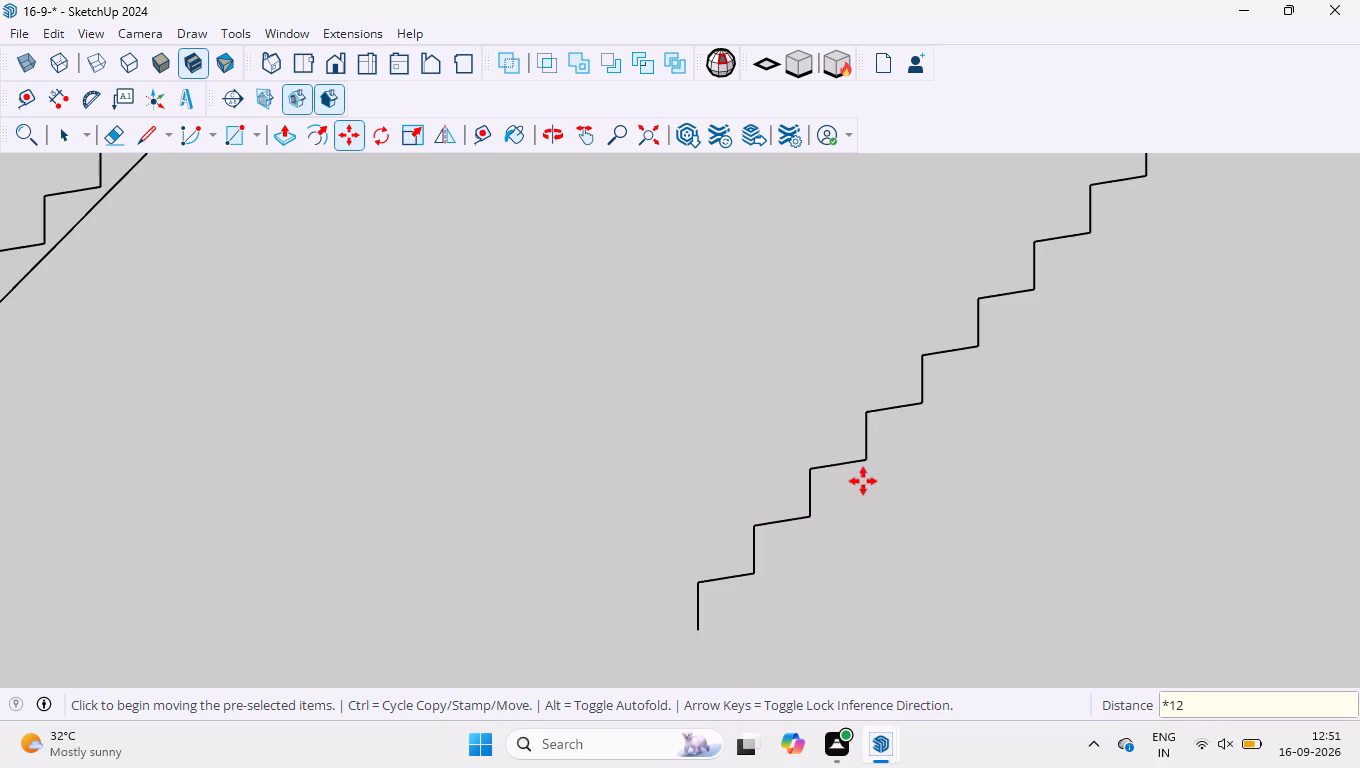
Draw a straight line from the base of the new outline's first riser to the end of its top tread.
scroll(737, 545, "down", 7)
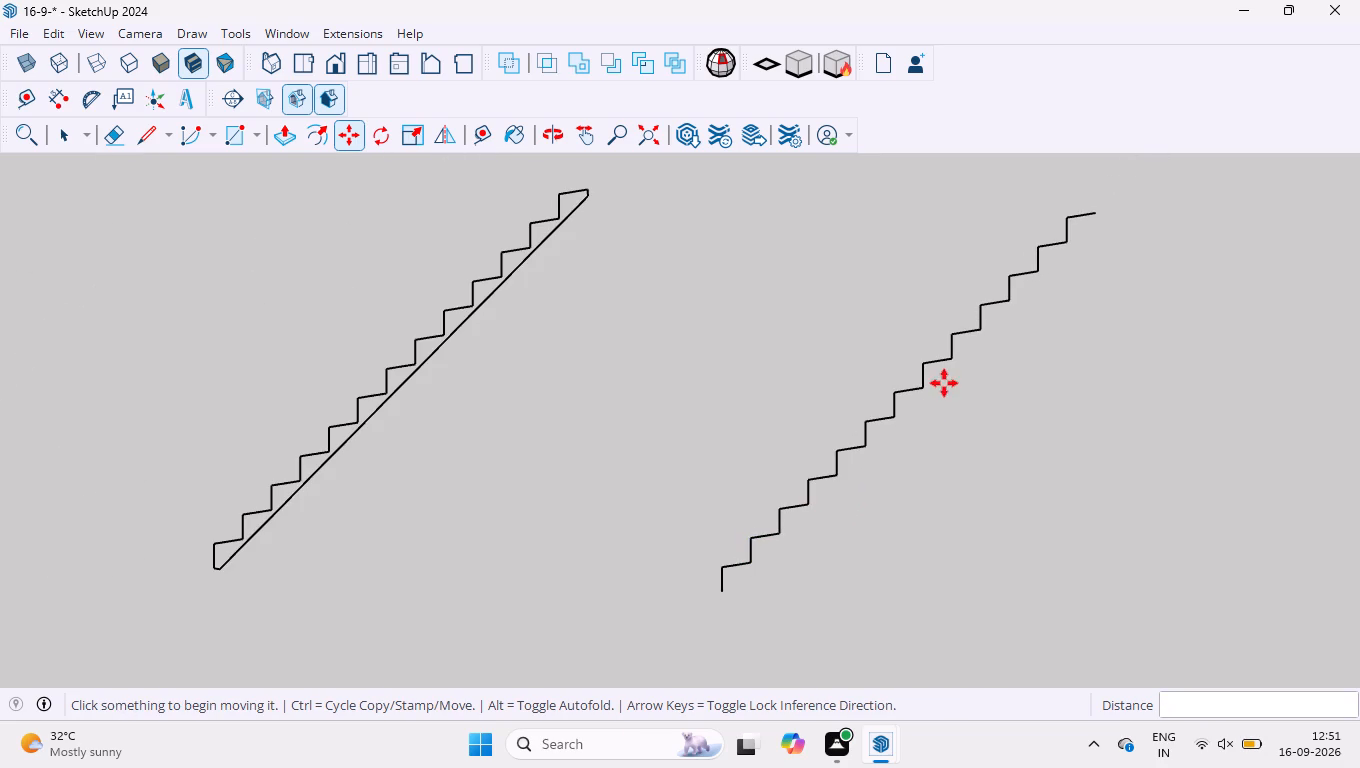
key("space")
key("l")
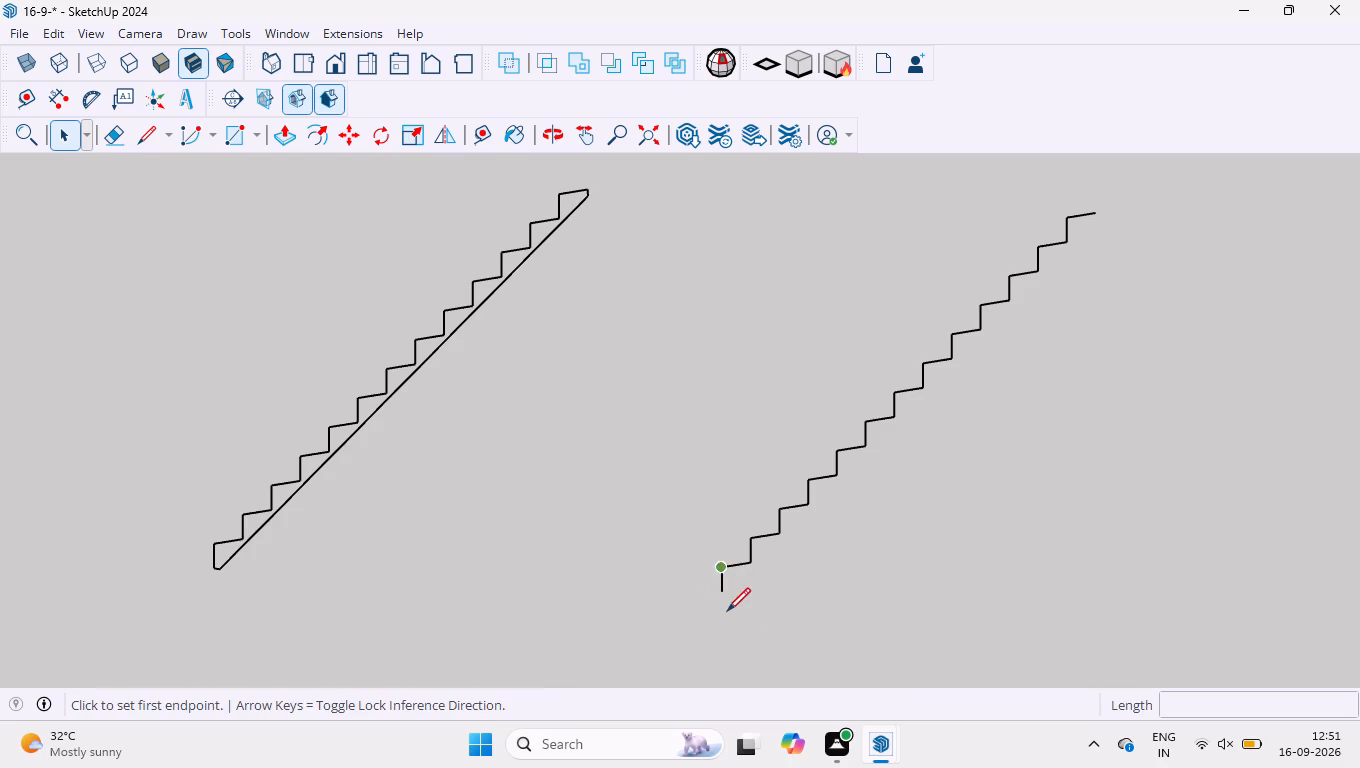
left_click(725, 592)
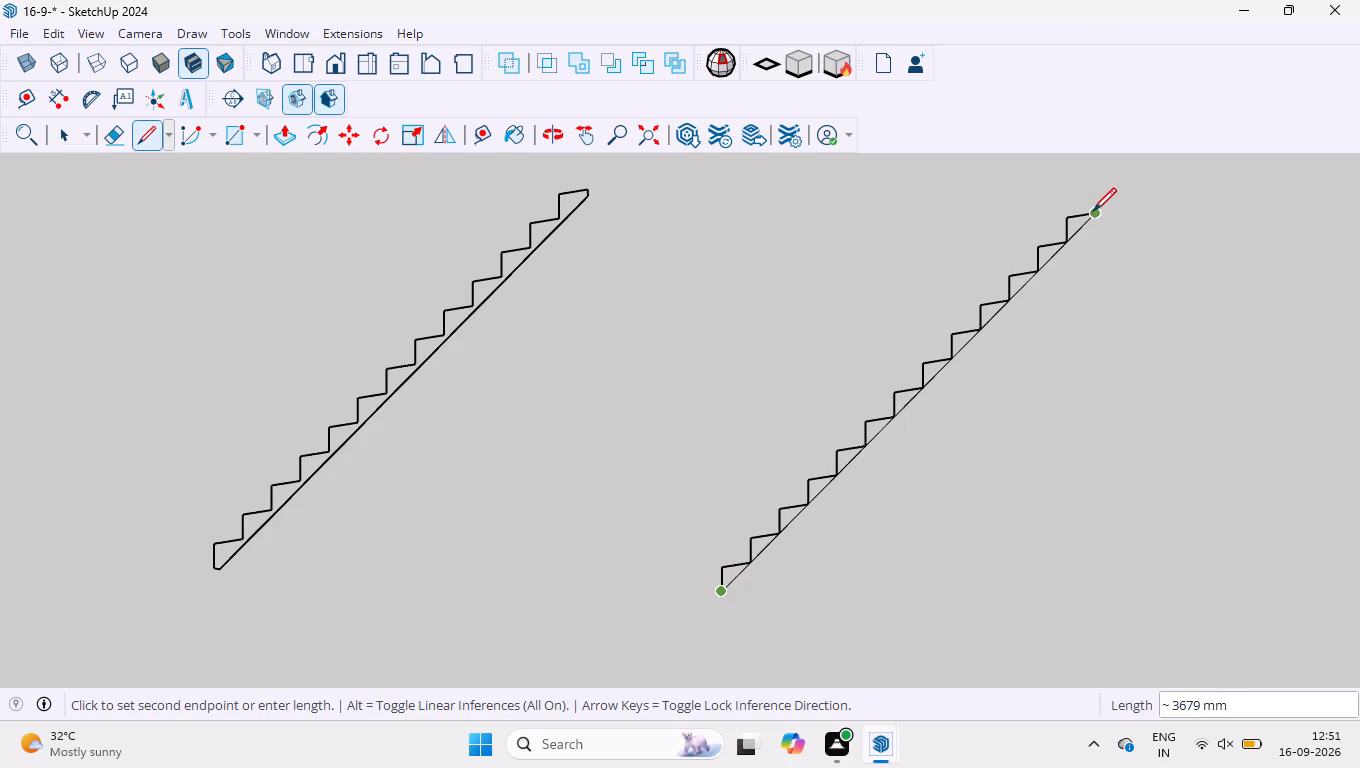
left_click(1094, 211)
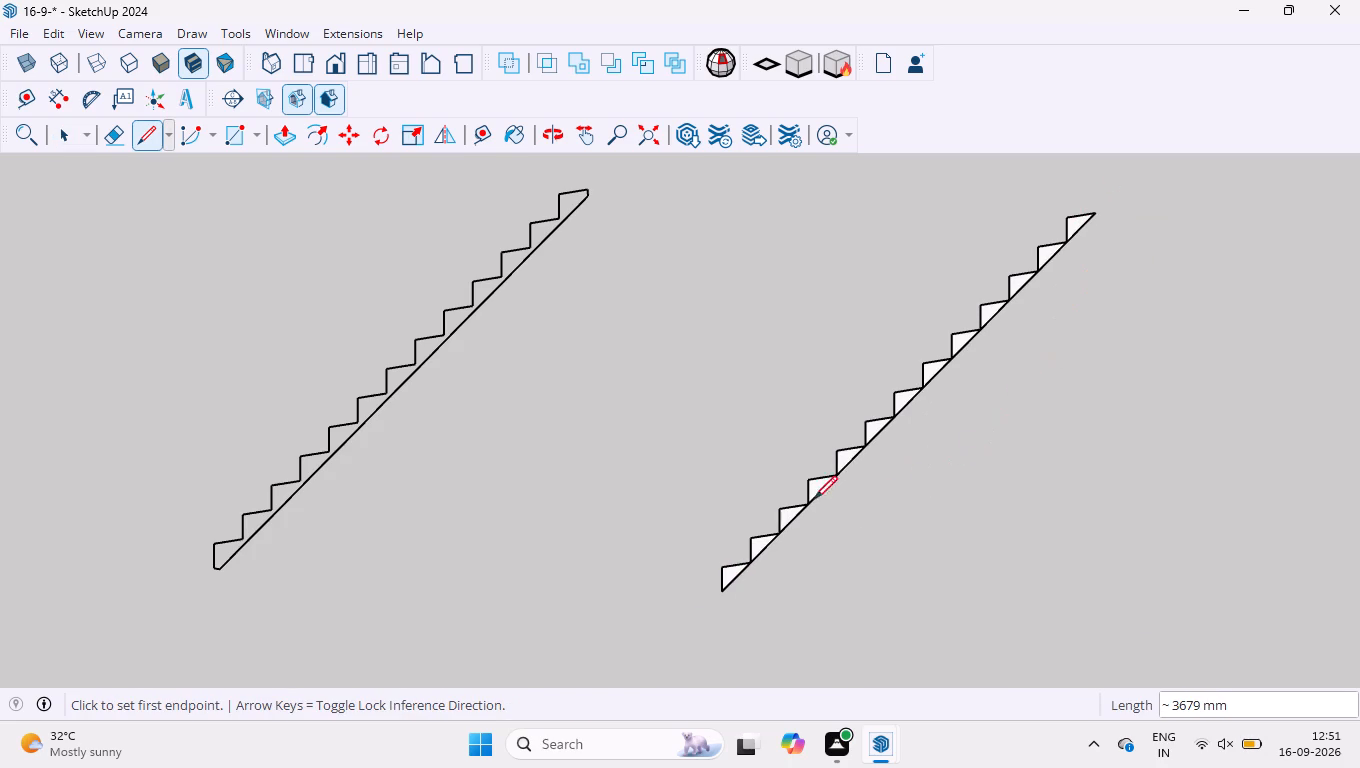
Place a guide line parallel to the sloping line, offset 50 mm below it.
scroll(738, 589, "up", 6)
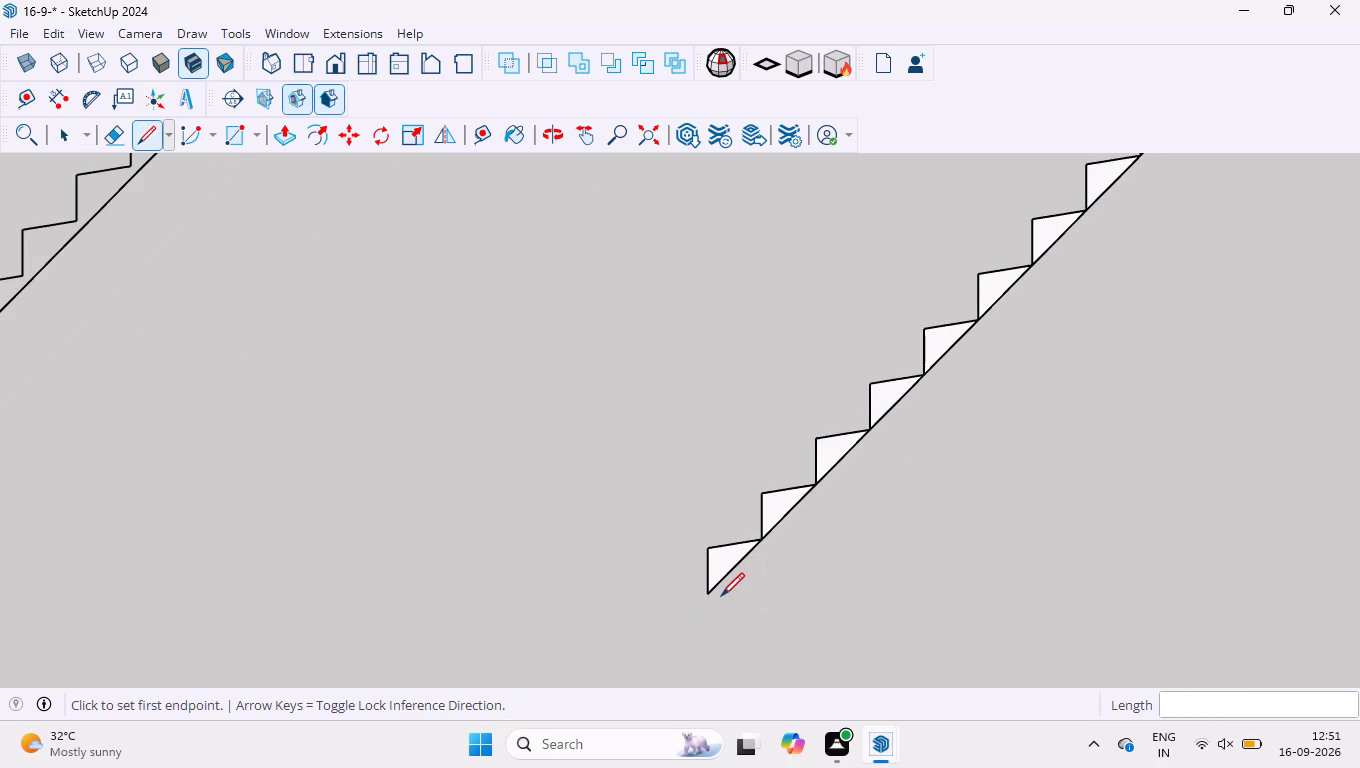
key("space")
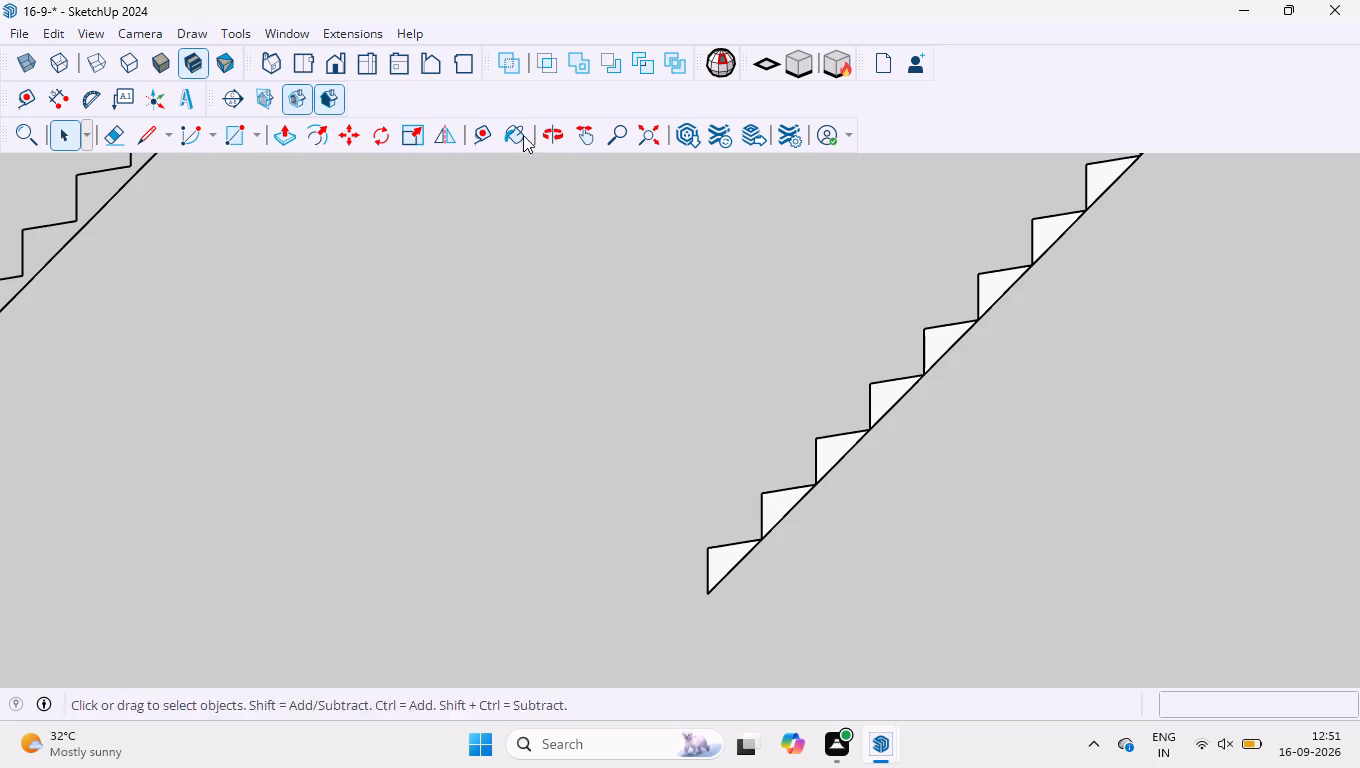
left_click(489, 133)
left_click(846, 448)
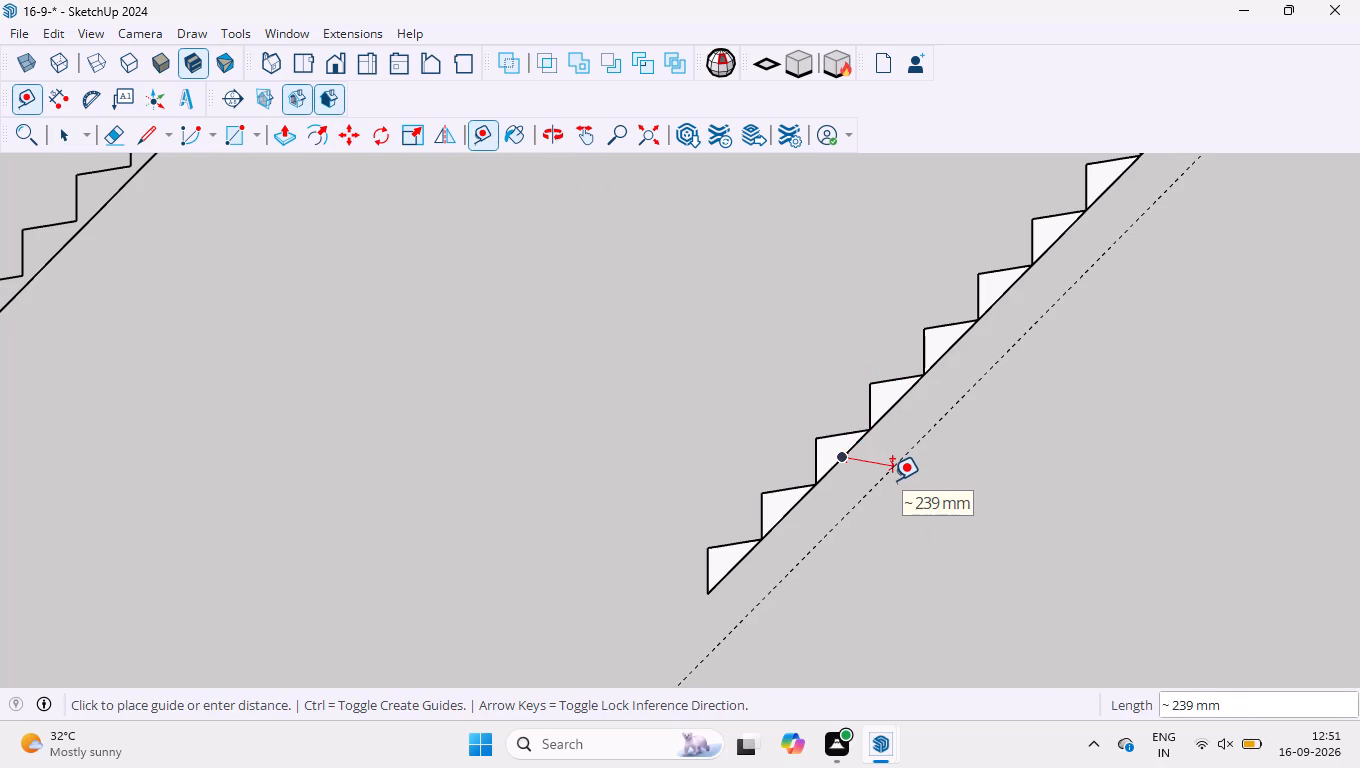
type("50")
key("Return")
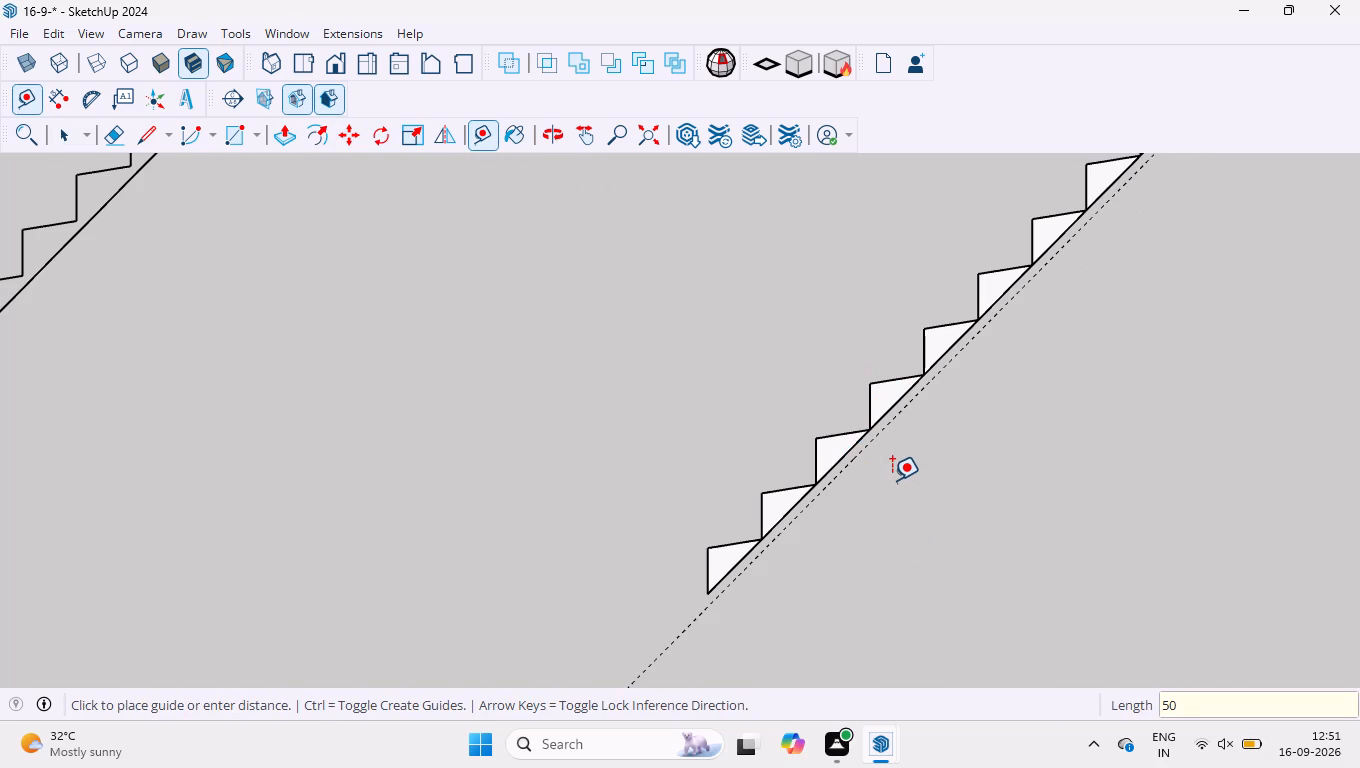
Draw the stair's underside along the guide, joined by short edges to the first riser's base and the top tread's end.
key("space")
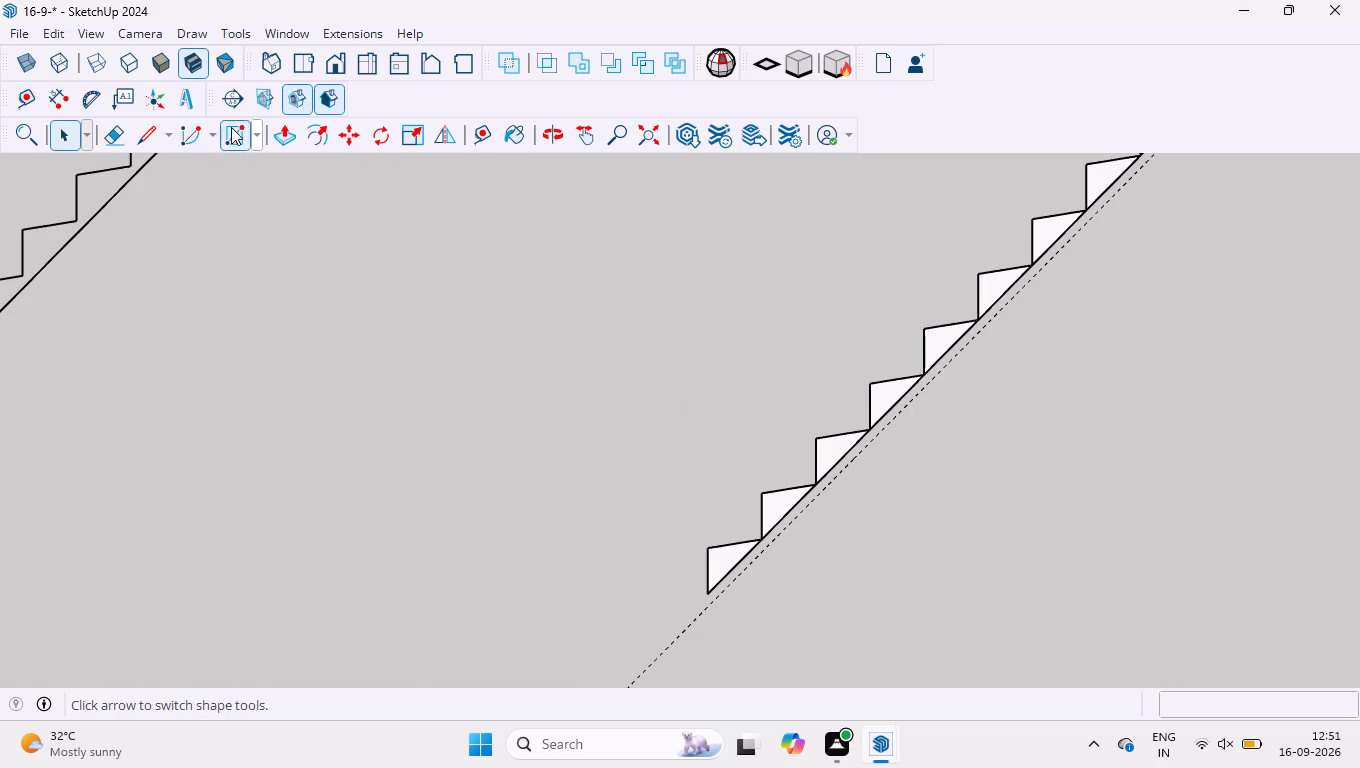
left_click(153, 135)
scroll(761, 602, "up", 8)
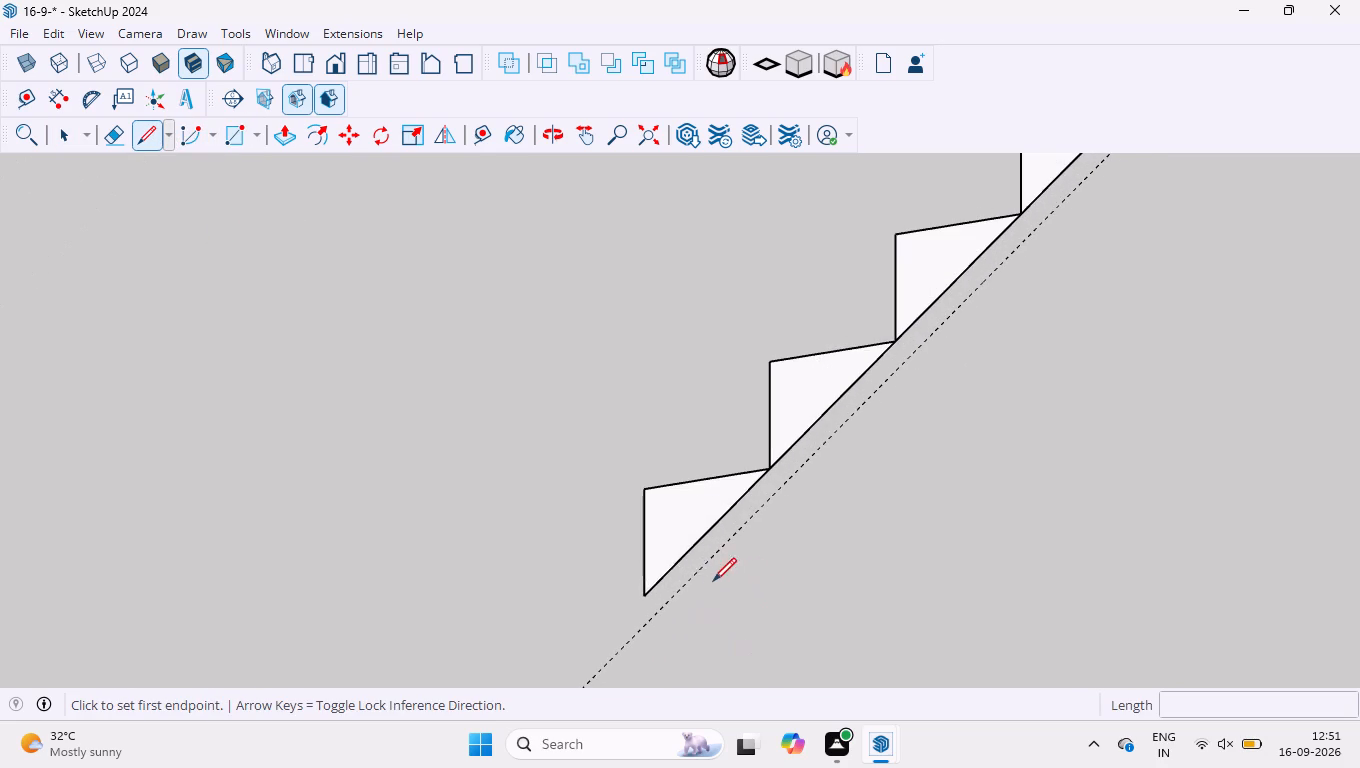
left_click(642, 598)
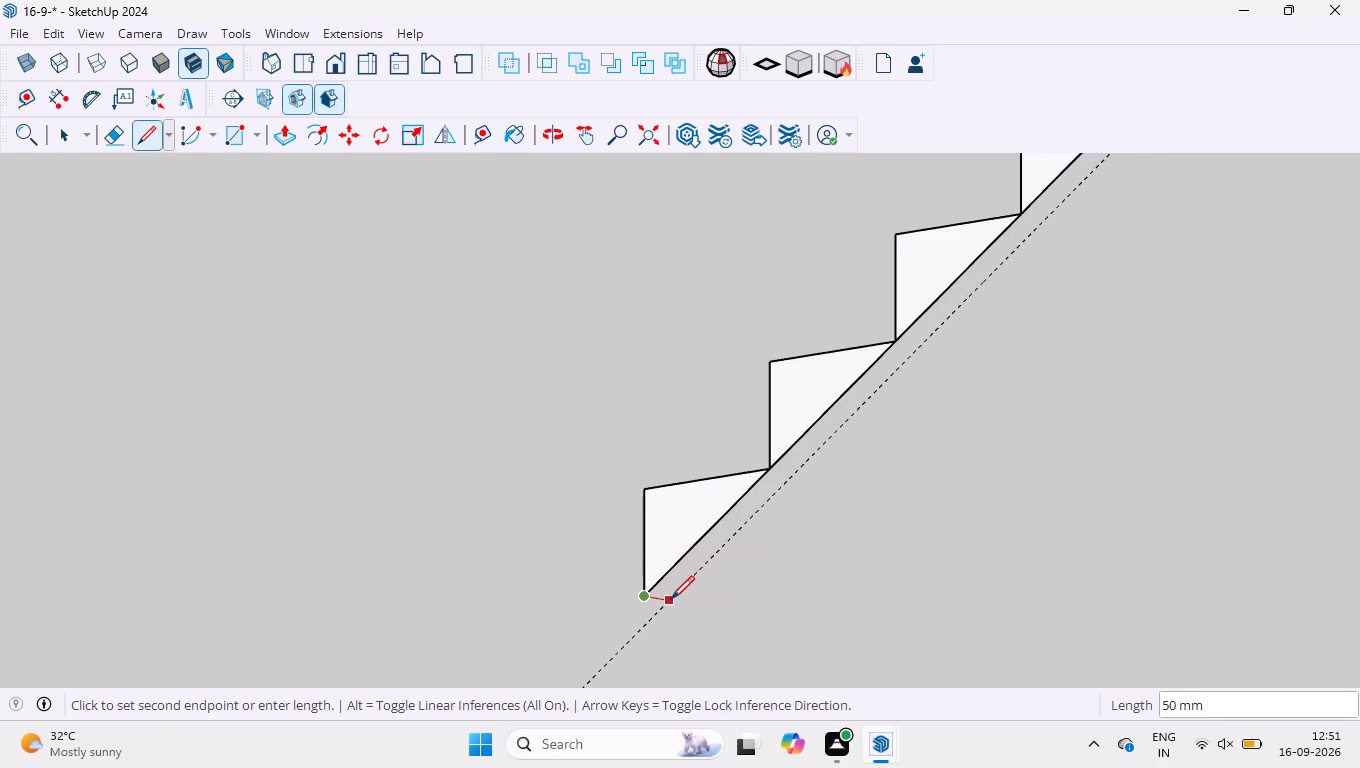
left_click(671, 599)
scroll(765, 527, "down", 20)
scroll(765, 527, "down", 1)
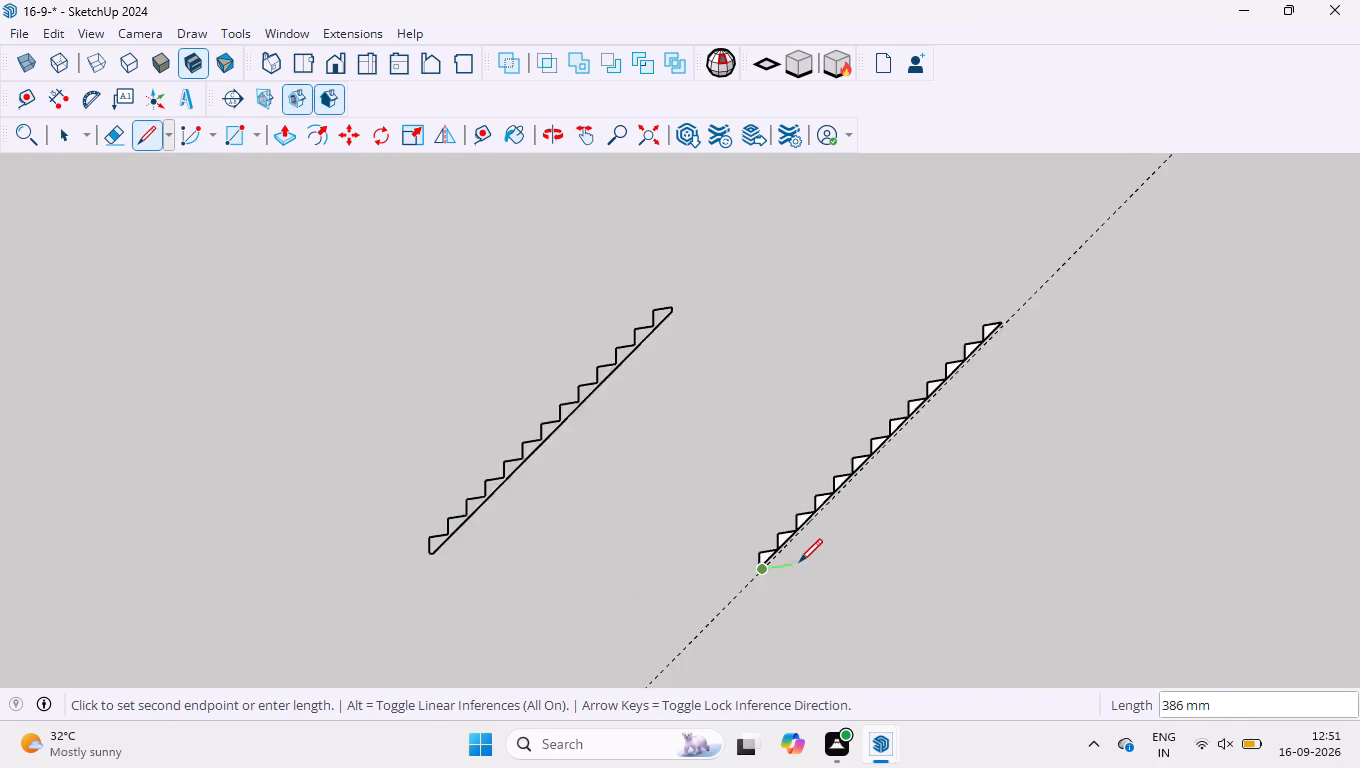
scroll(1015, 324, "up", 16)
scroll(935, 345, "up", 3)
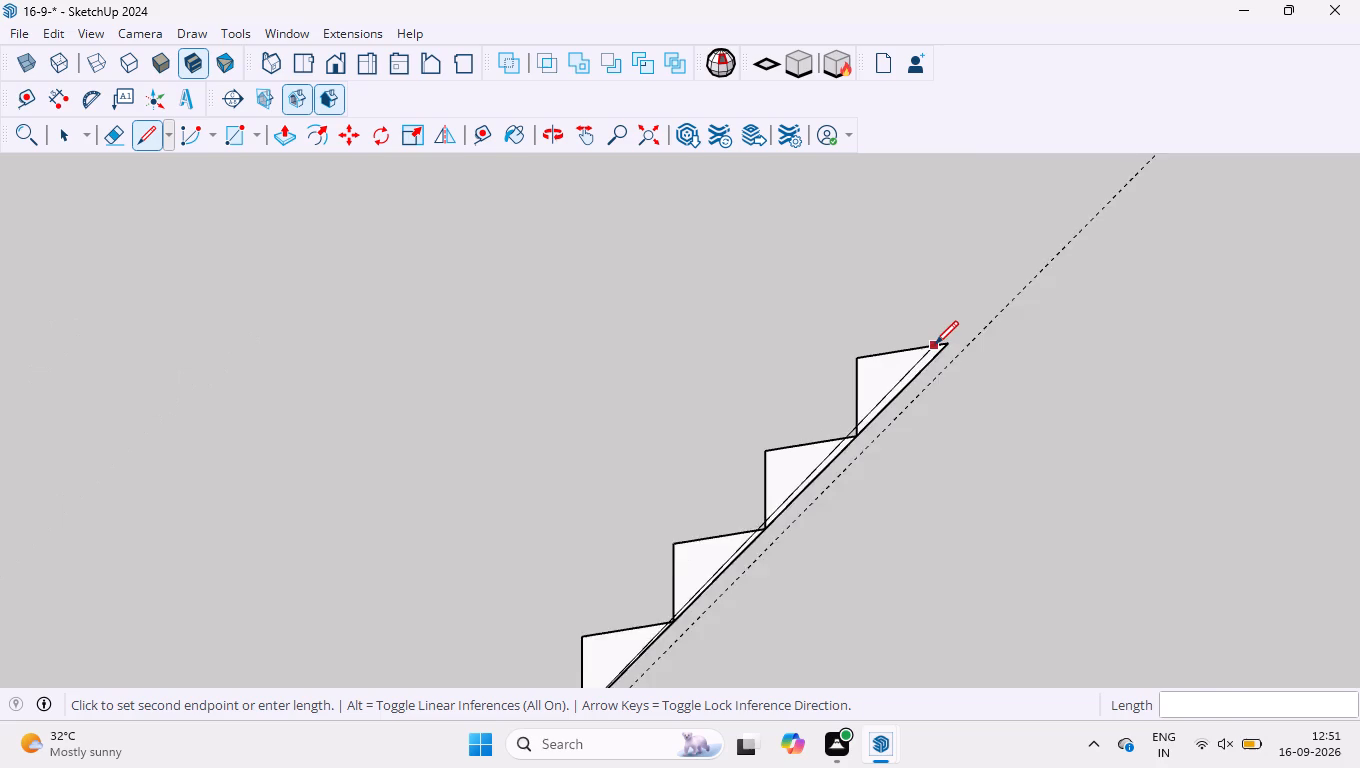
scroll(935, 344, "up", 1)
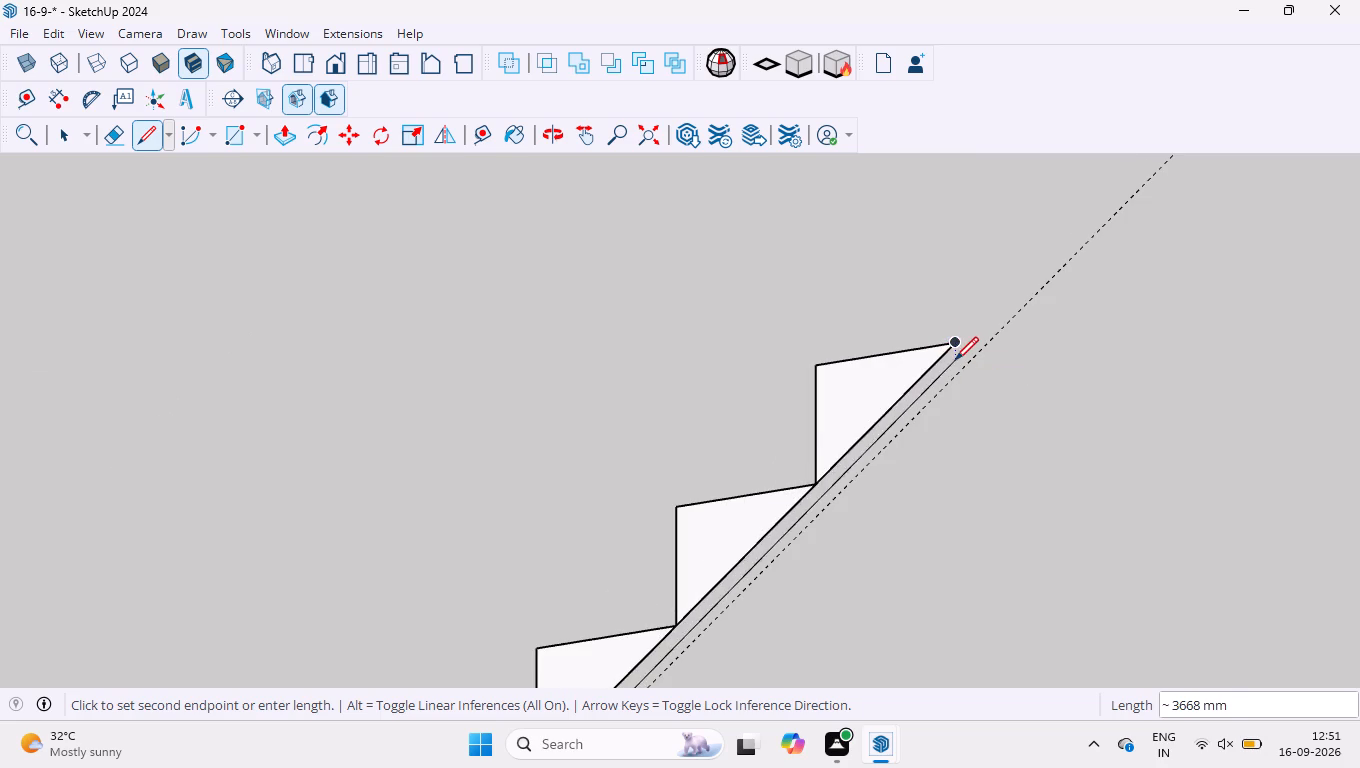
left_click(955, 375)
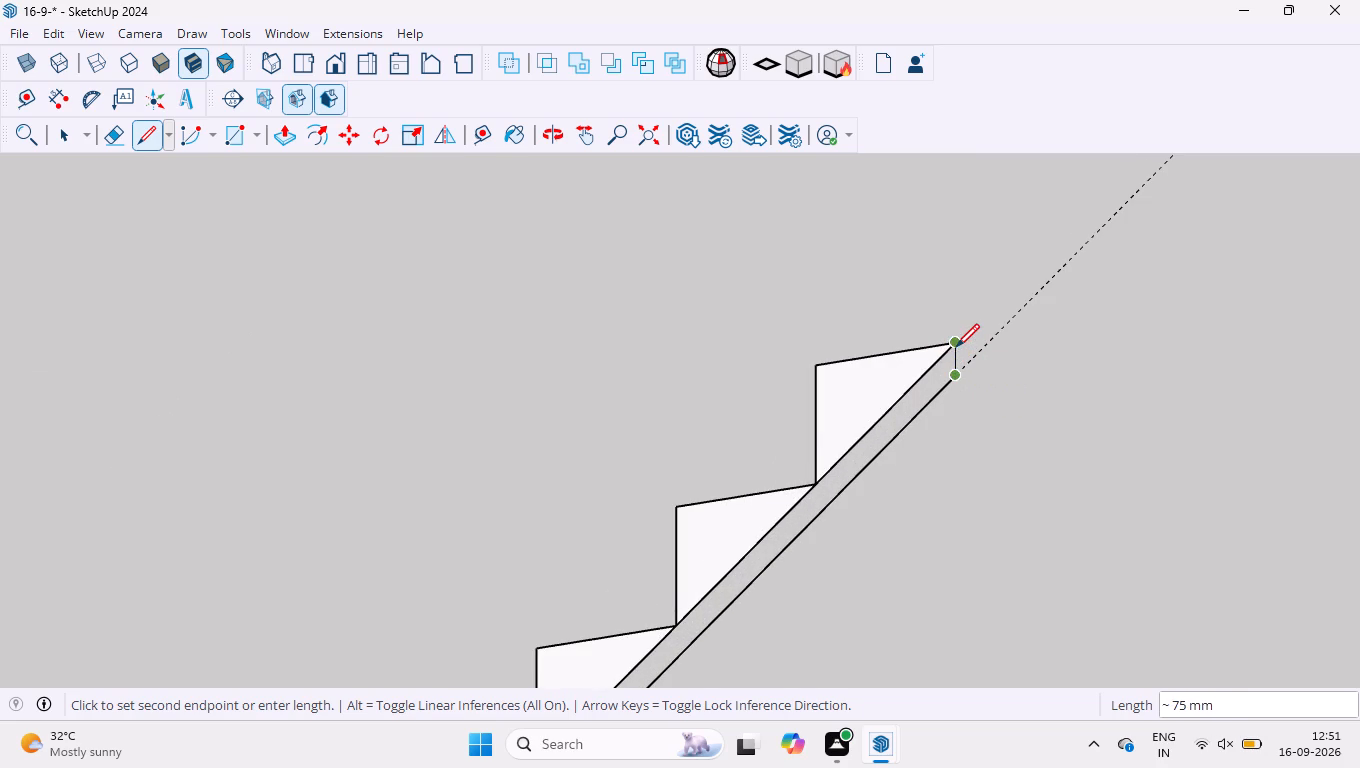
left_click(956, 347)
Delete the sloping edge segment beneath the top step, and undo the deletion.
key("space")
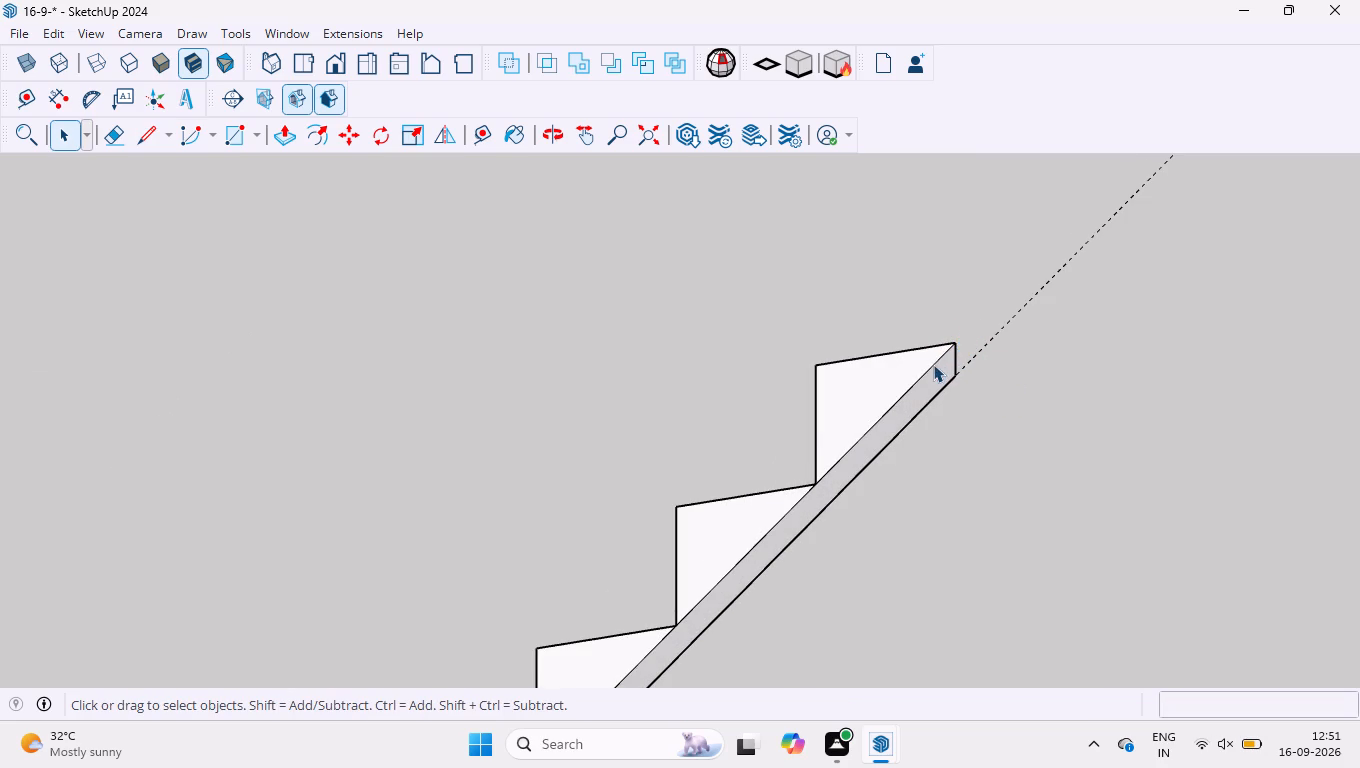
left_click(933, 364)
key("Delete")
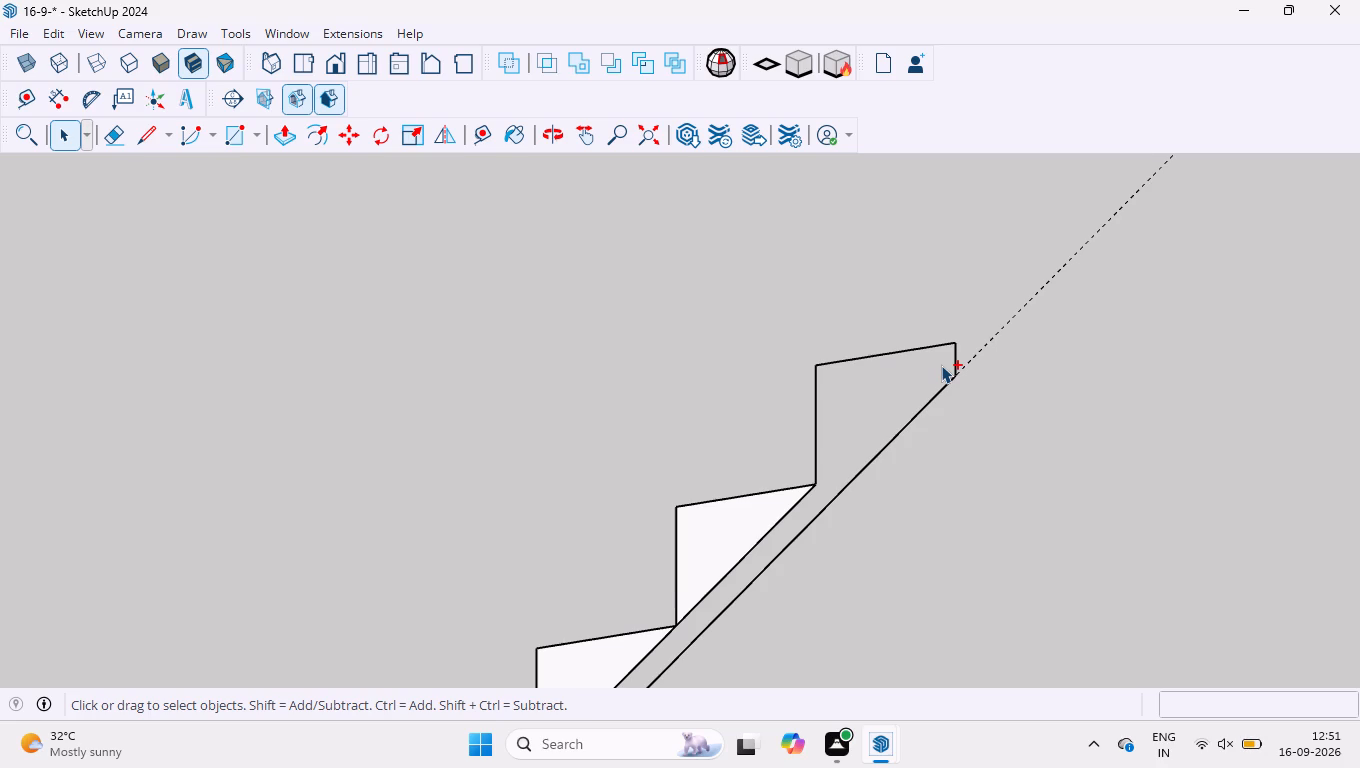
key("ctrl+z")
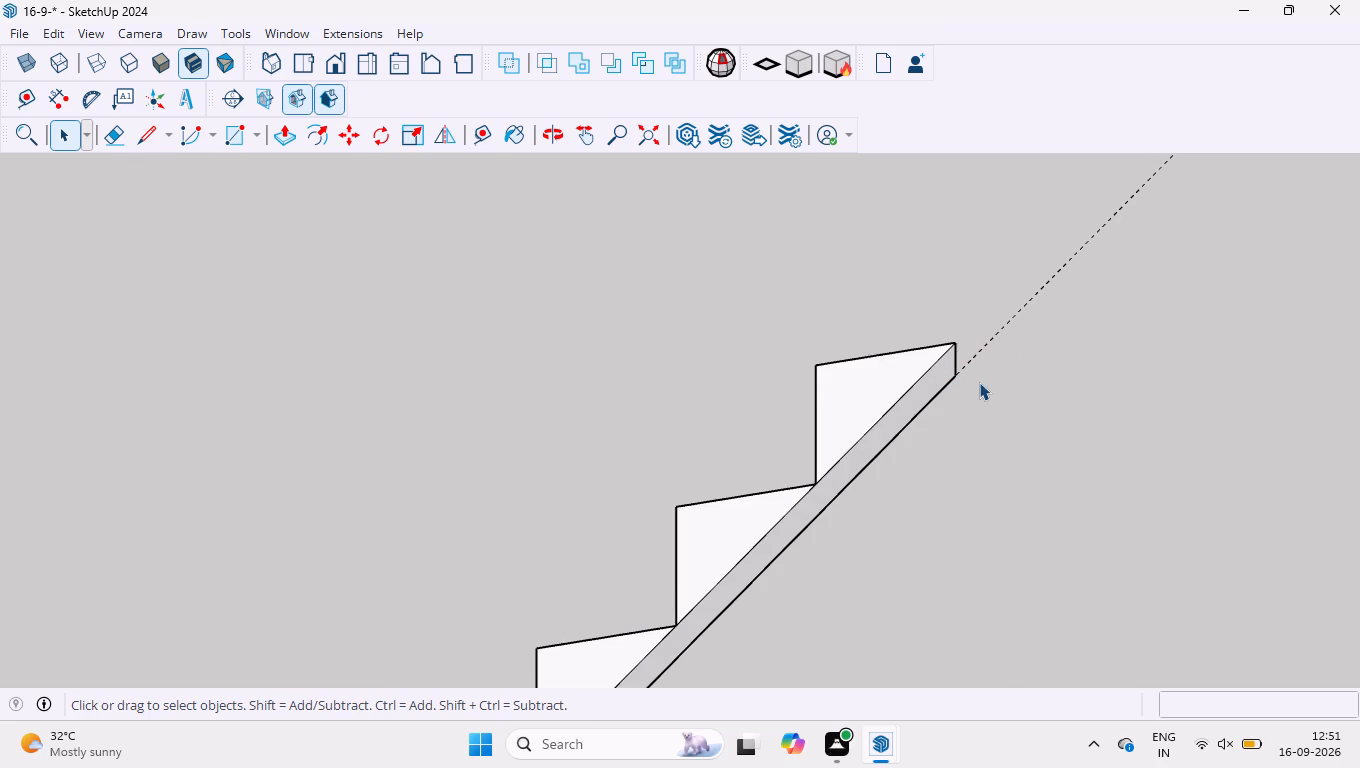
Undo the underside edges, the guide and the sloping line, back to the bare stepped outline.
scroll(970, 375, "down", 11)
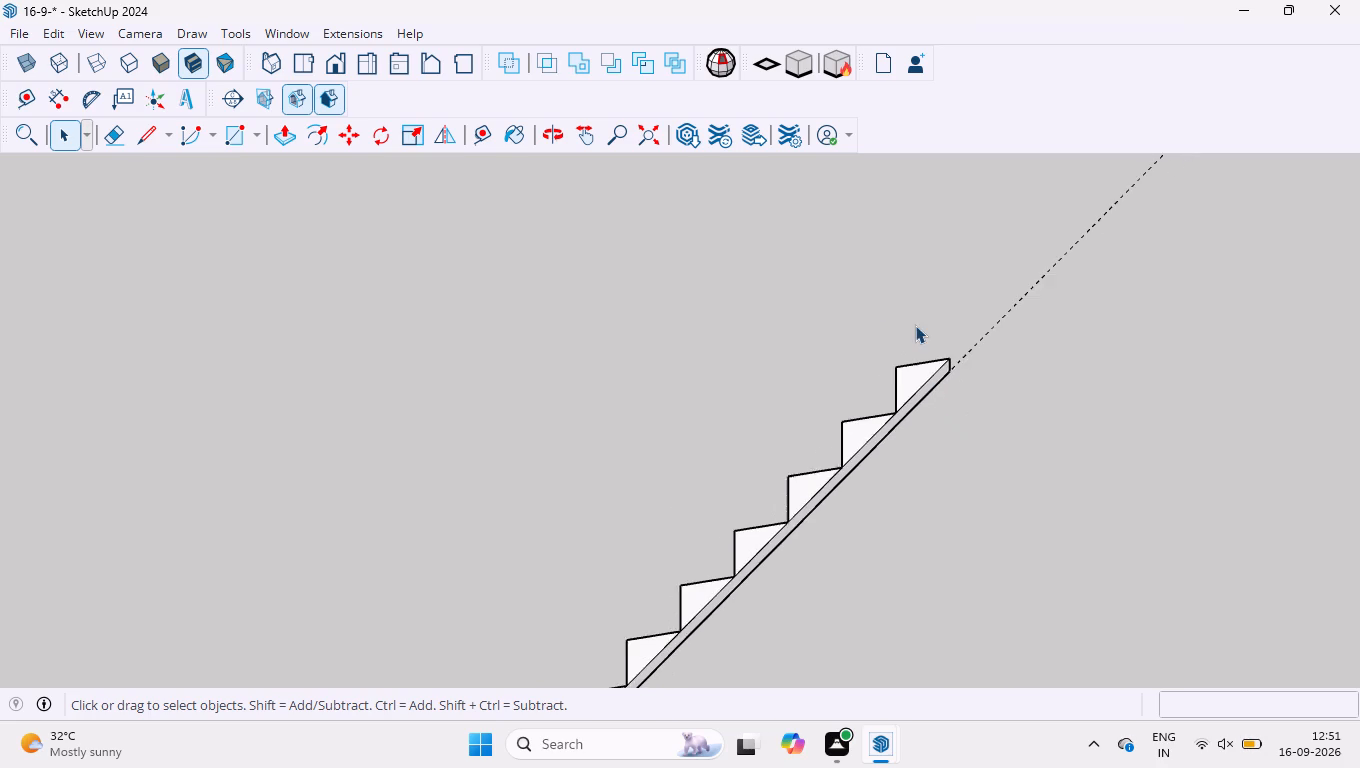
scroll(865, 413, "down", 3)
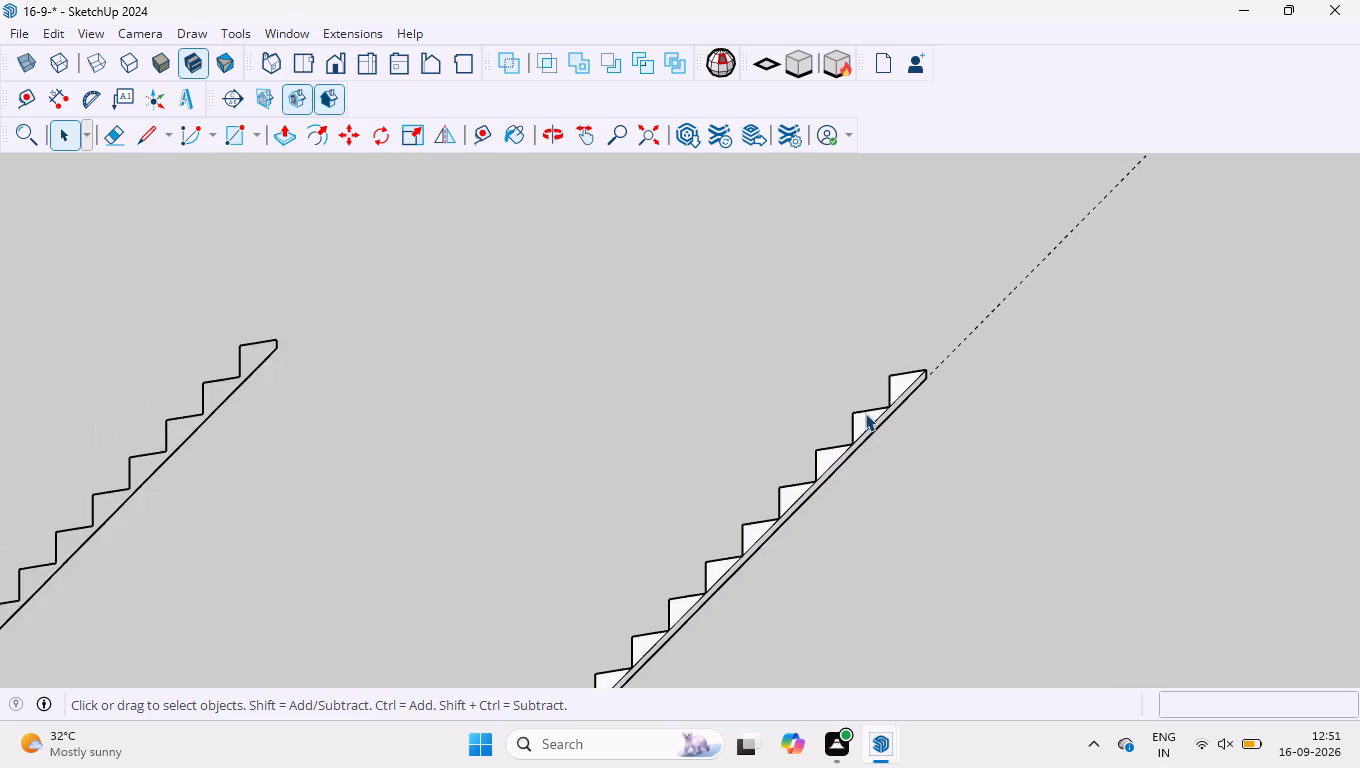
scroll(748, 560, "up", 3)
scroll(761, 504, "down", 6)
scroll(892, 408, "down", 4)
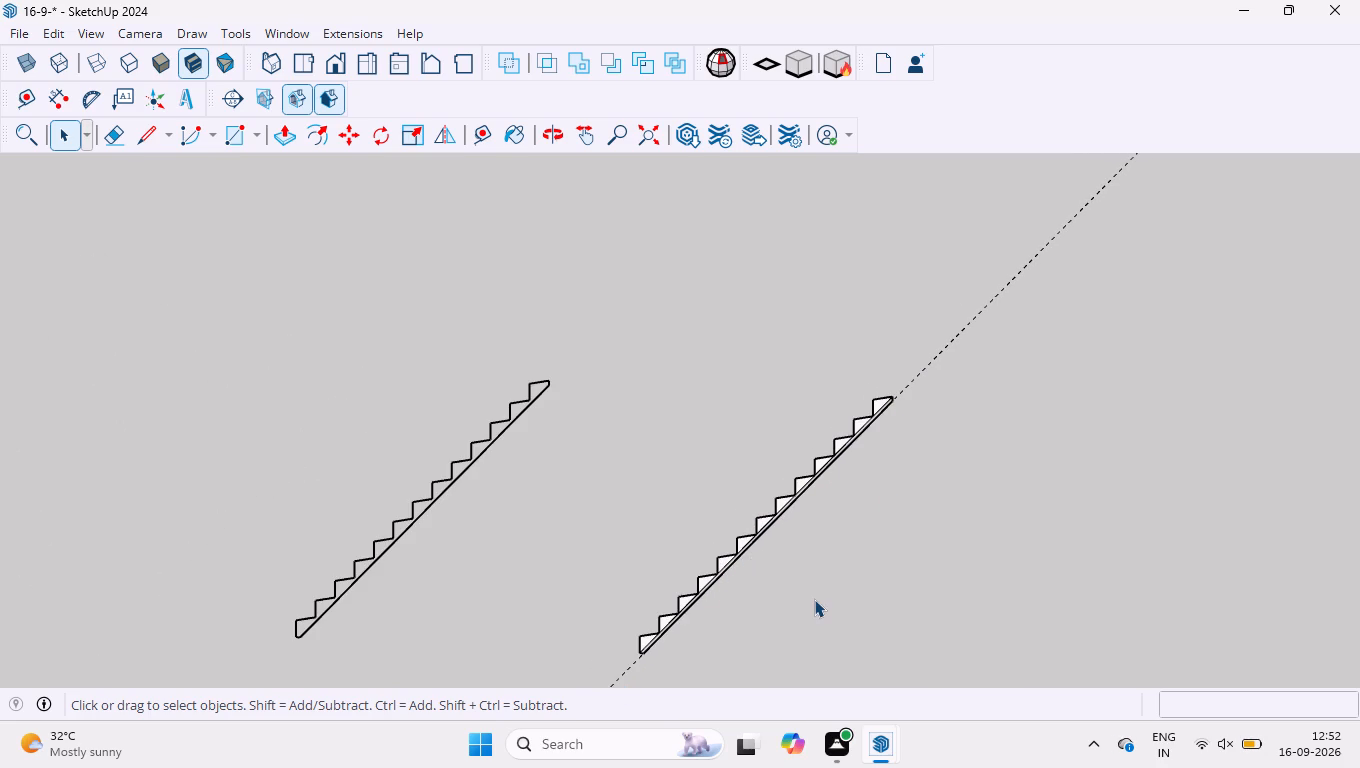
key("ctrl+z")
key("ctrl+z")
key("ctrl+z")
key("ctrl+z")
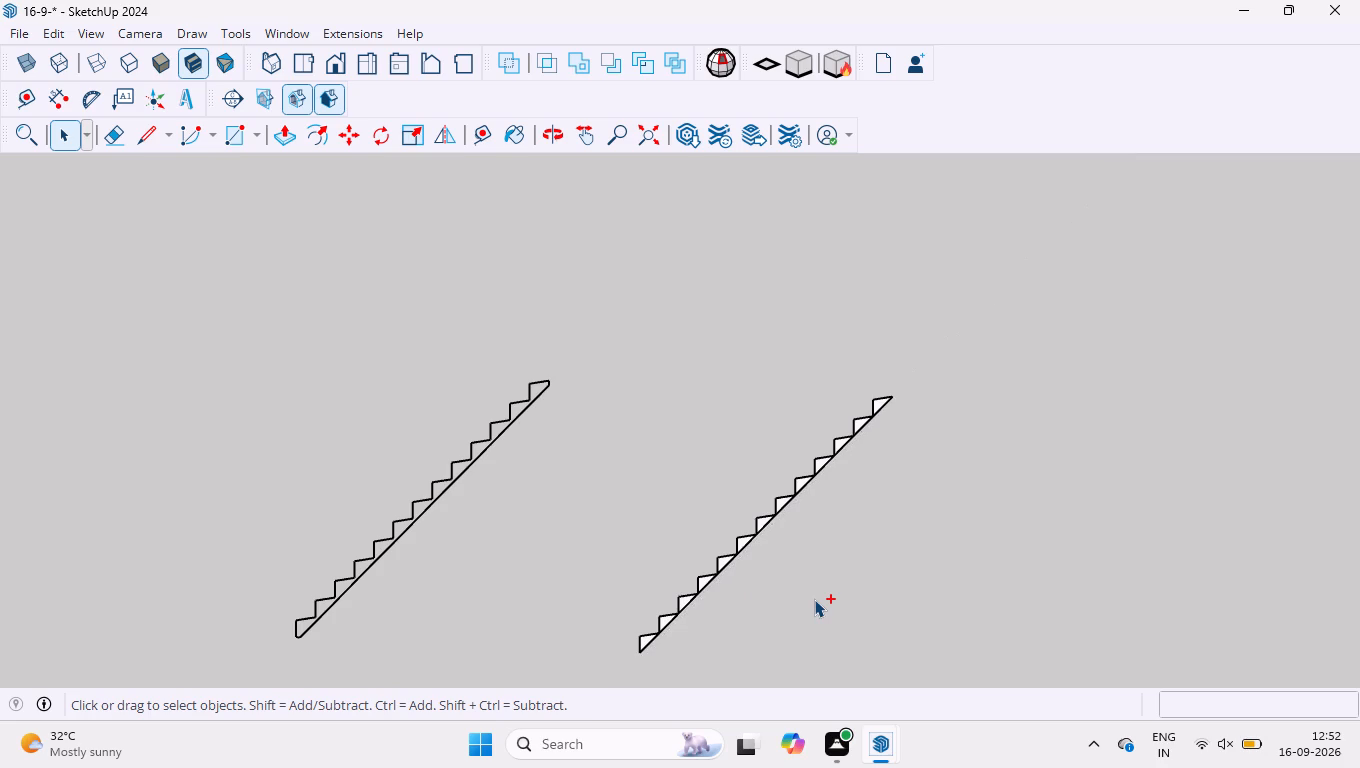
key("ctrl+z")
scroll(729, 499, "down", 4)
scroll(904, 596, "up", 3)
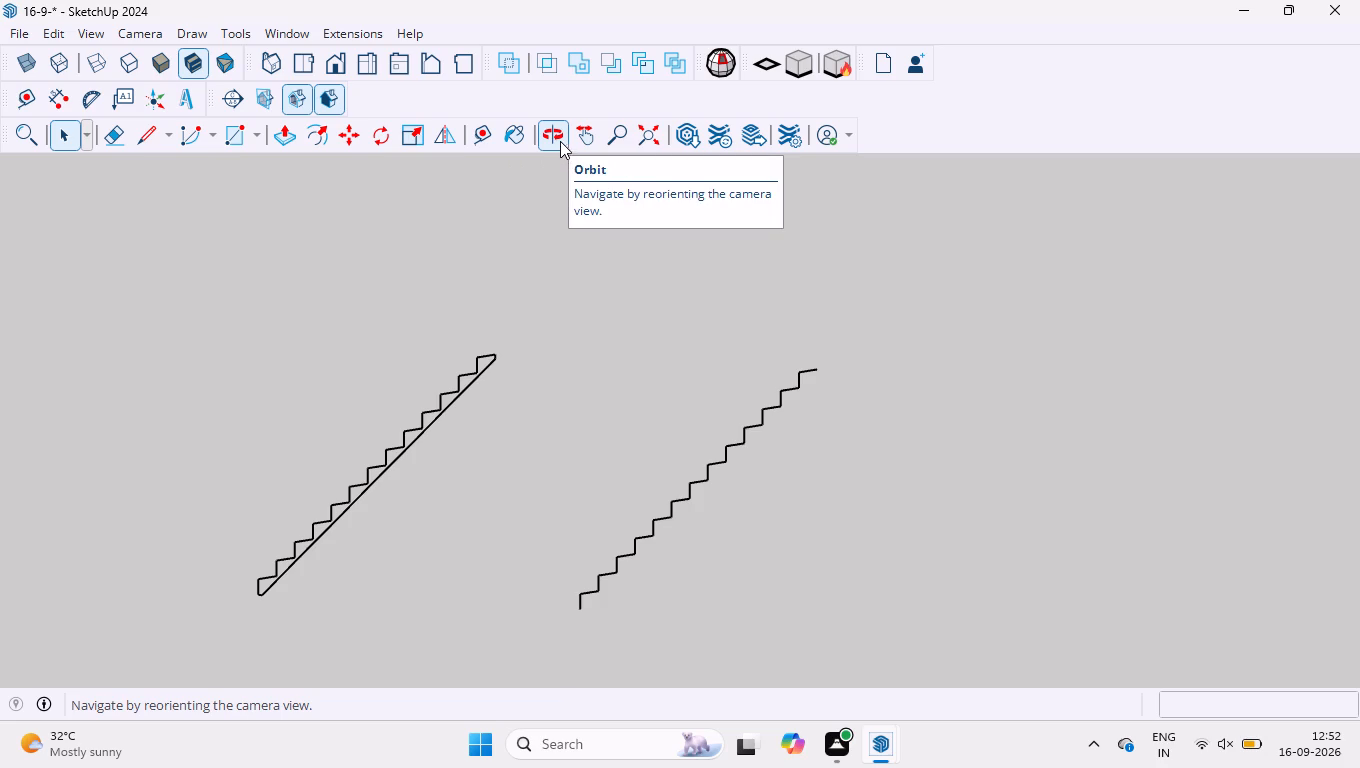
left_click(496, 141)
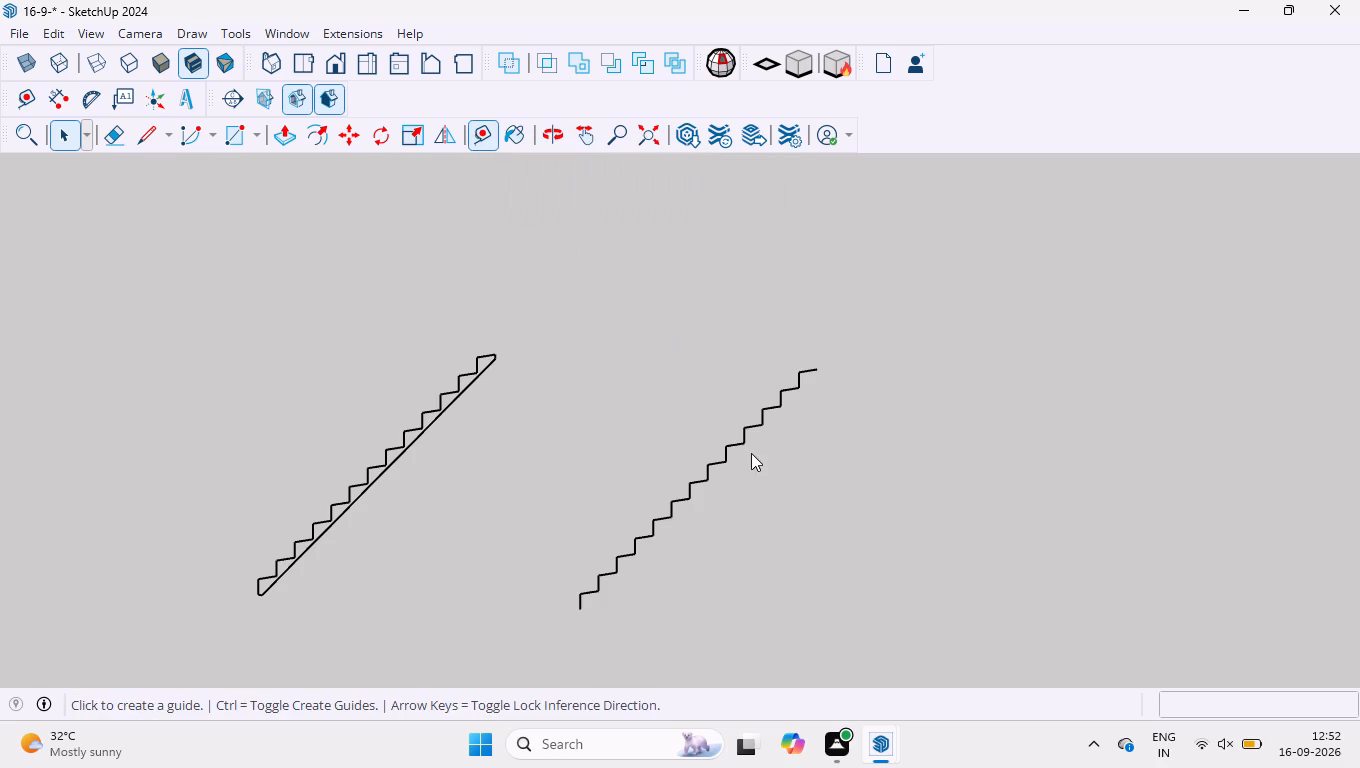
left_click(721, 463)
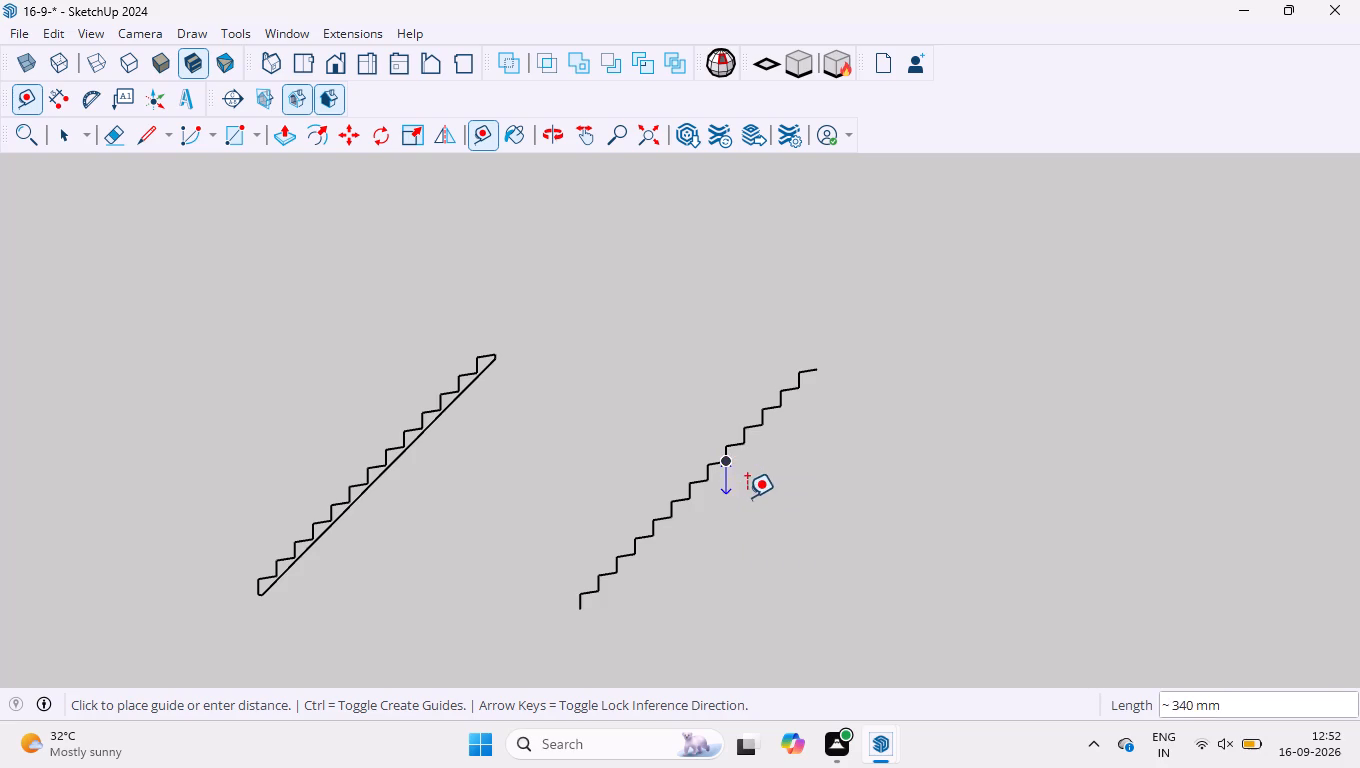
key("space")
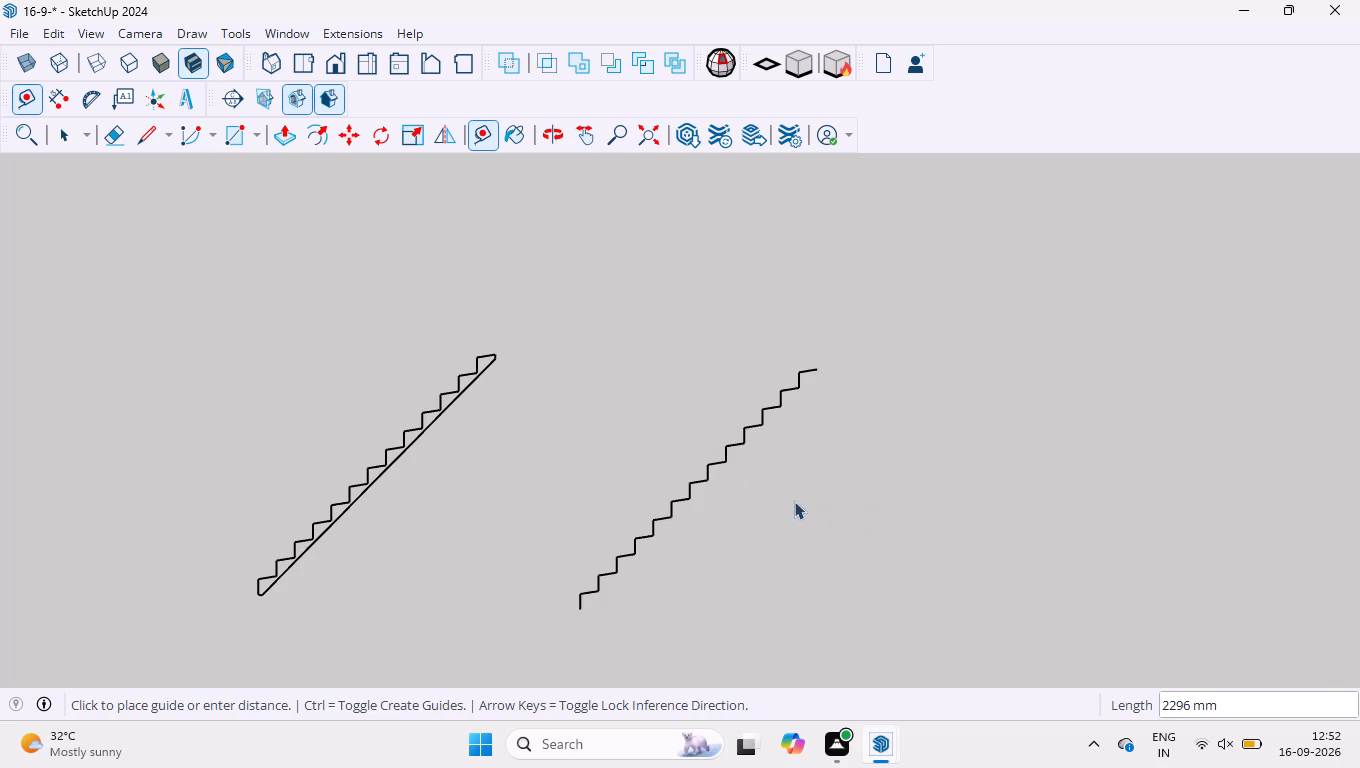
Select the whole stepped outline and try to place a guide 50 mm below it, starting from an inner step corner.
left_click_drag(842, 355, 571, 672)
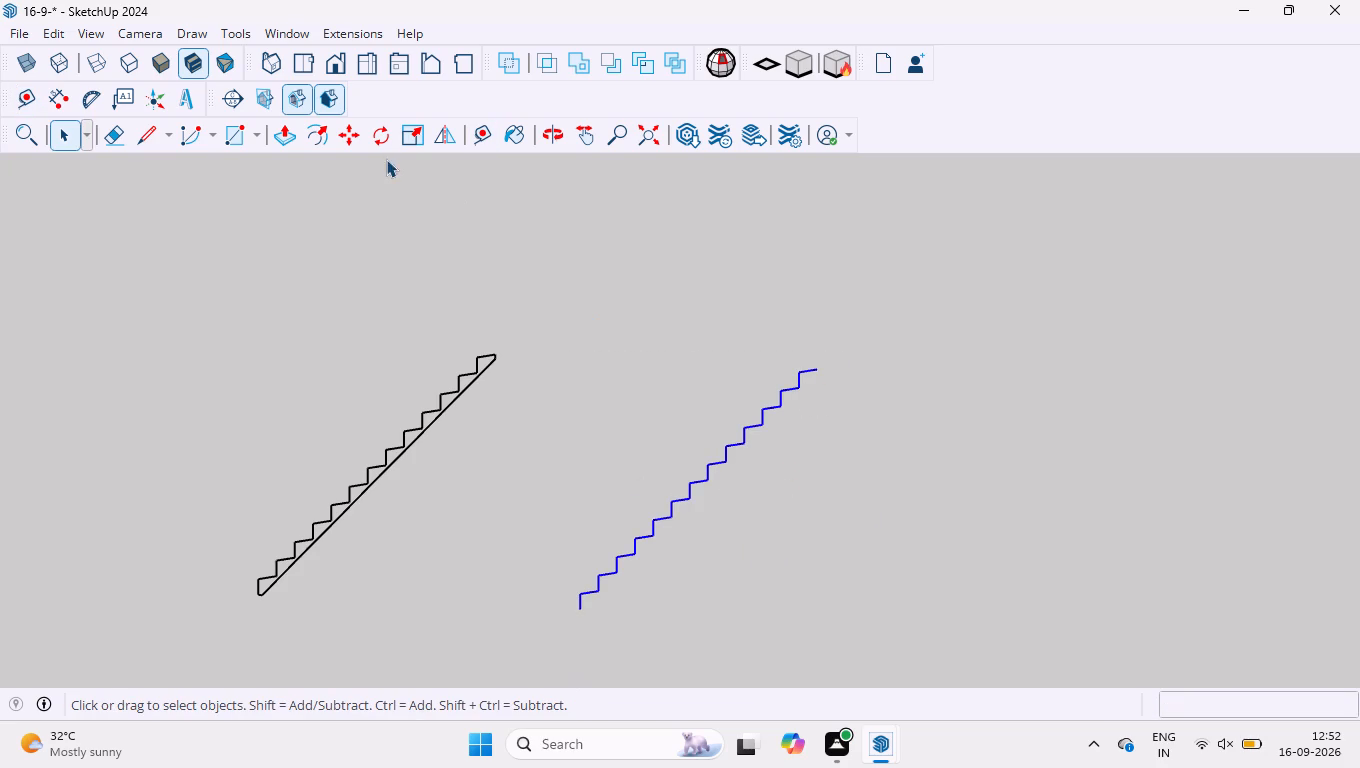
left_click(492, 140)
left_click(653, 537)
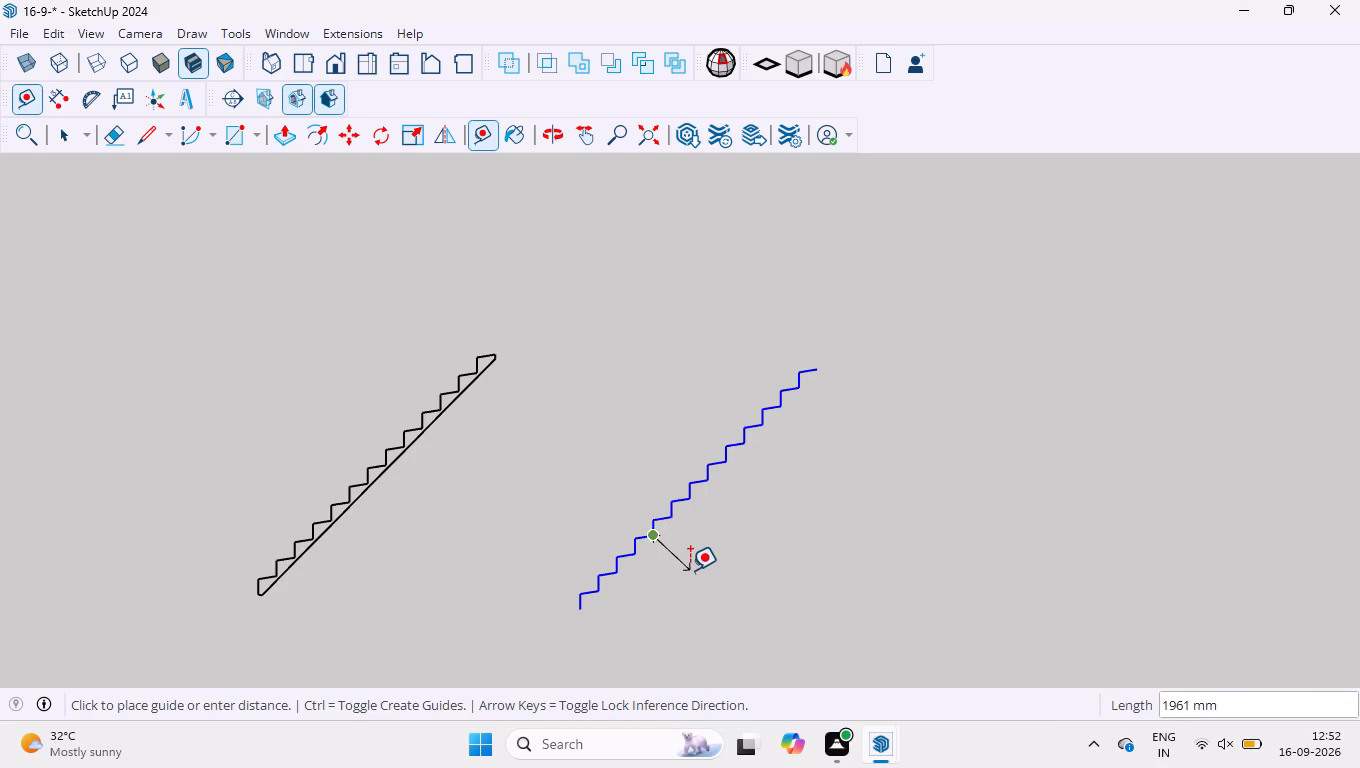
type("50")
key("Return")
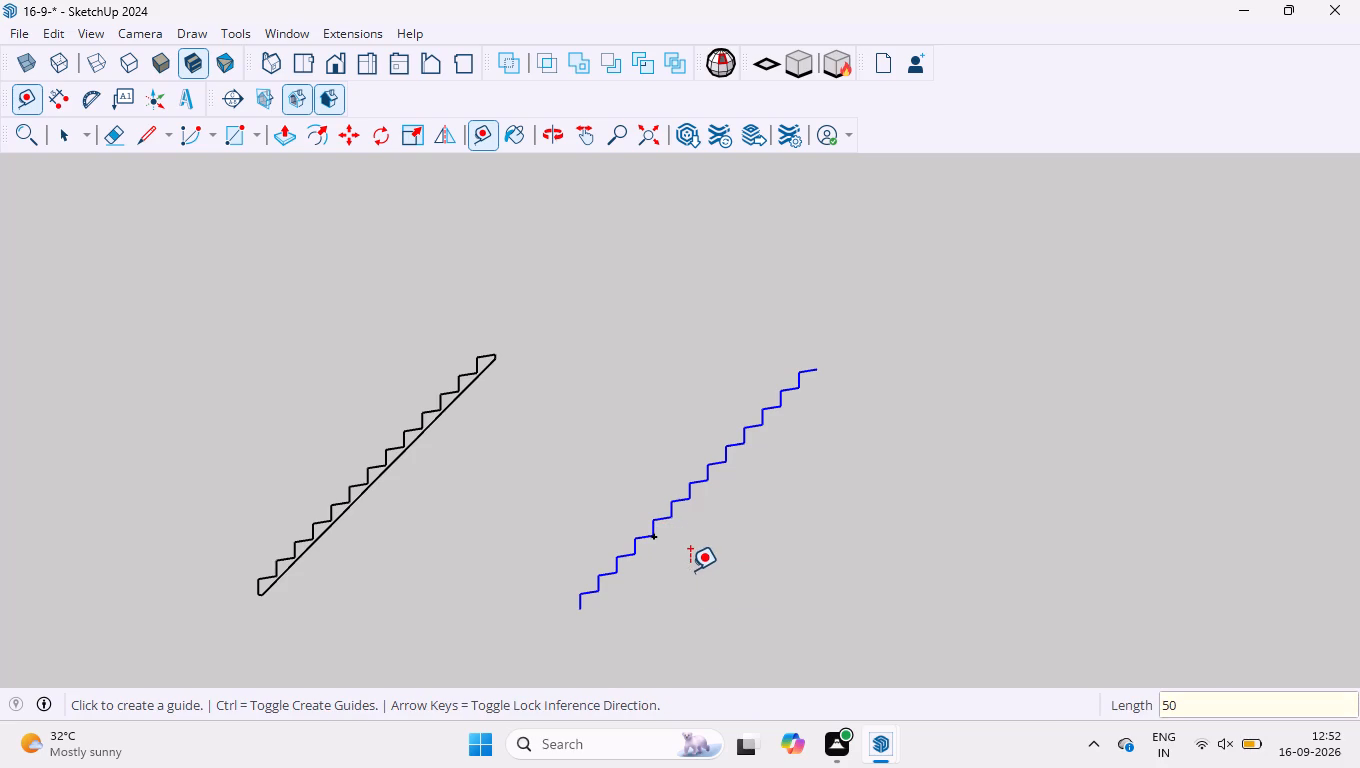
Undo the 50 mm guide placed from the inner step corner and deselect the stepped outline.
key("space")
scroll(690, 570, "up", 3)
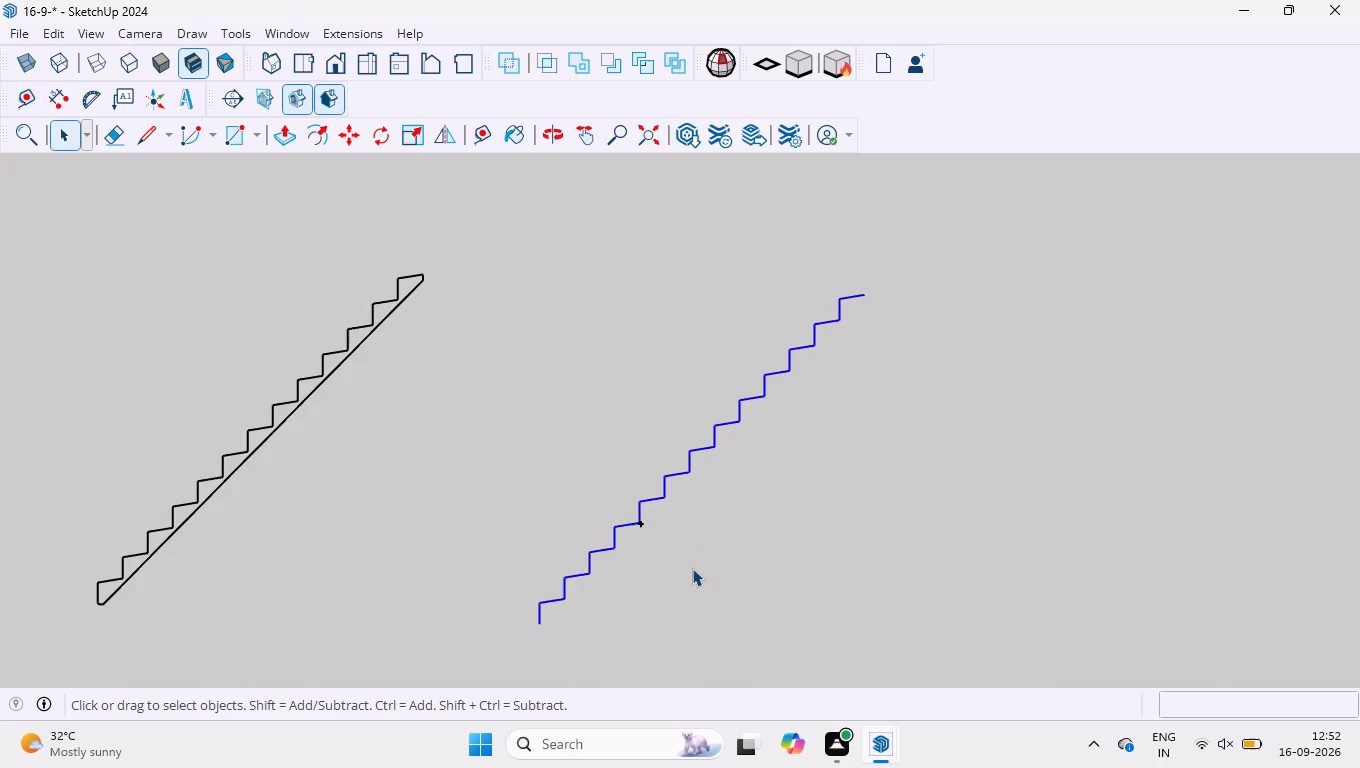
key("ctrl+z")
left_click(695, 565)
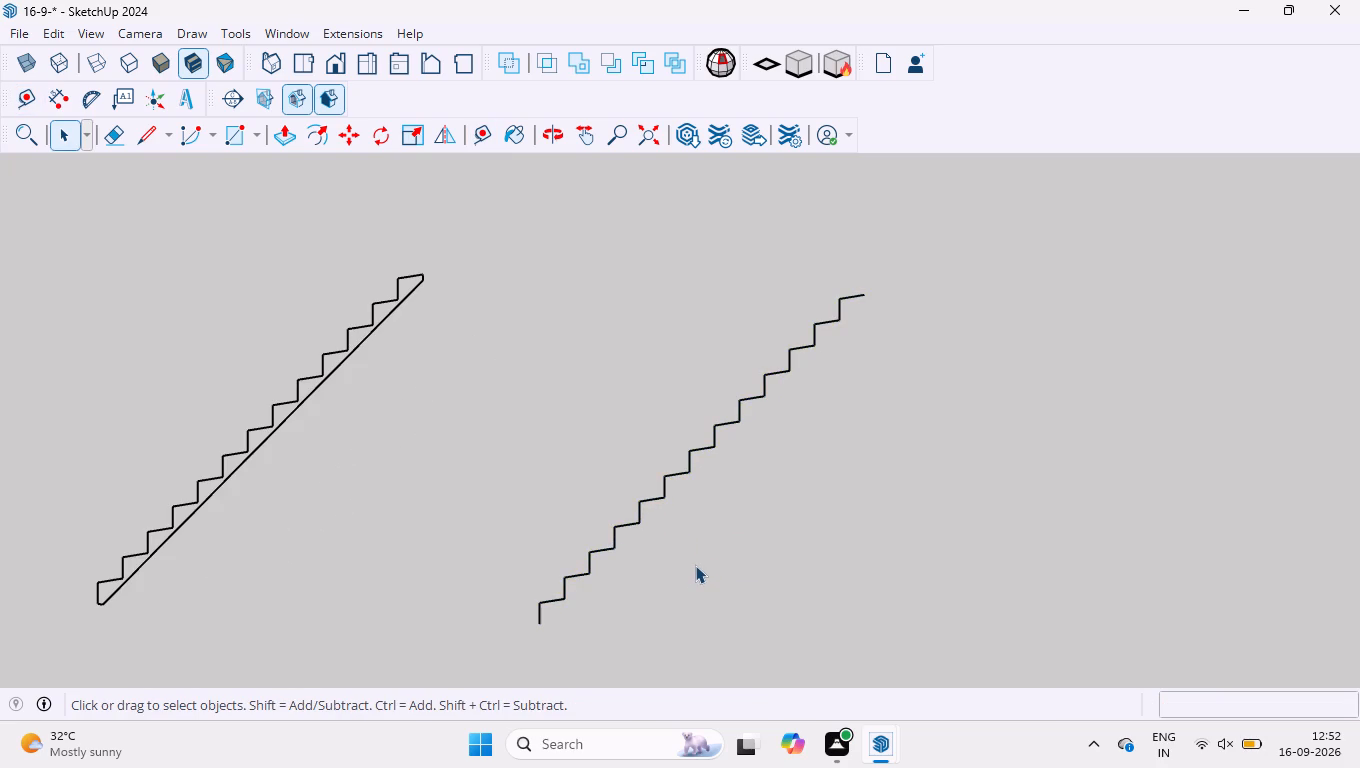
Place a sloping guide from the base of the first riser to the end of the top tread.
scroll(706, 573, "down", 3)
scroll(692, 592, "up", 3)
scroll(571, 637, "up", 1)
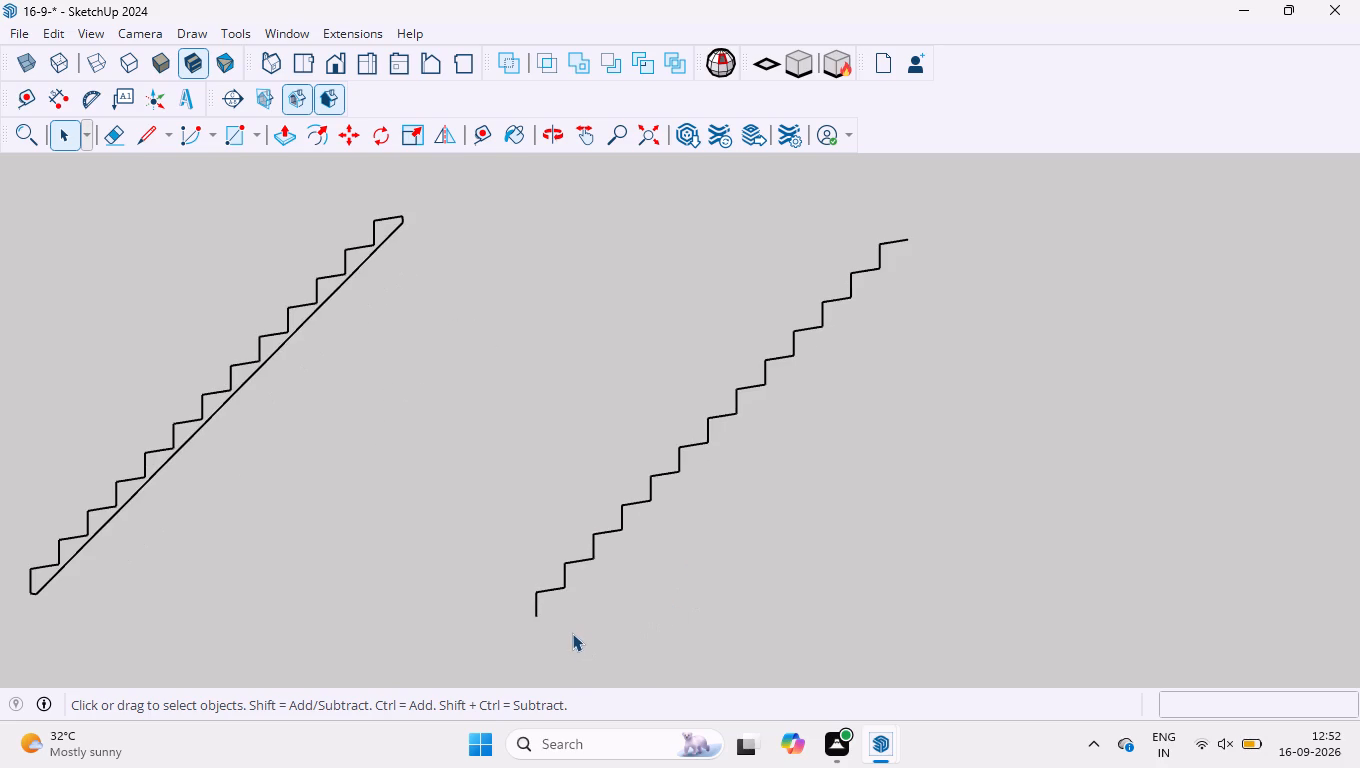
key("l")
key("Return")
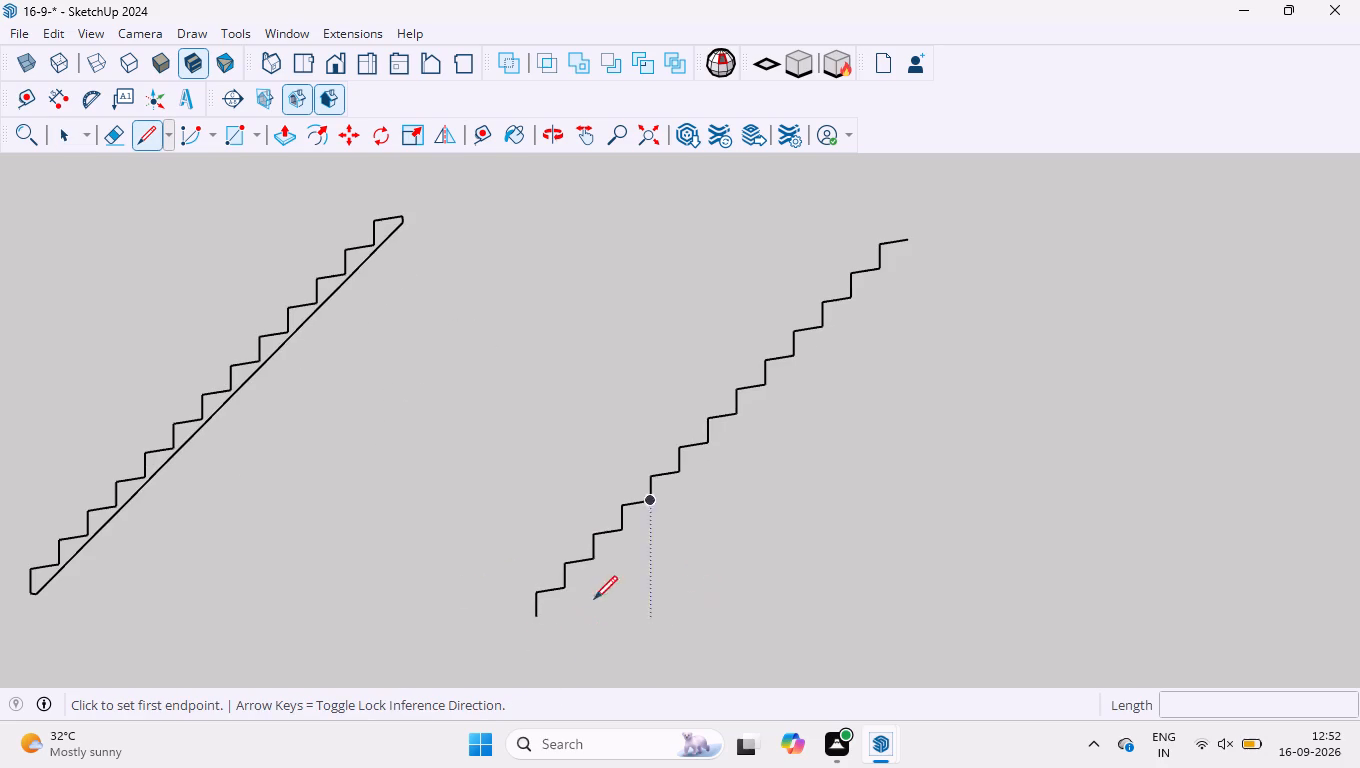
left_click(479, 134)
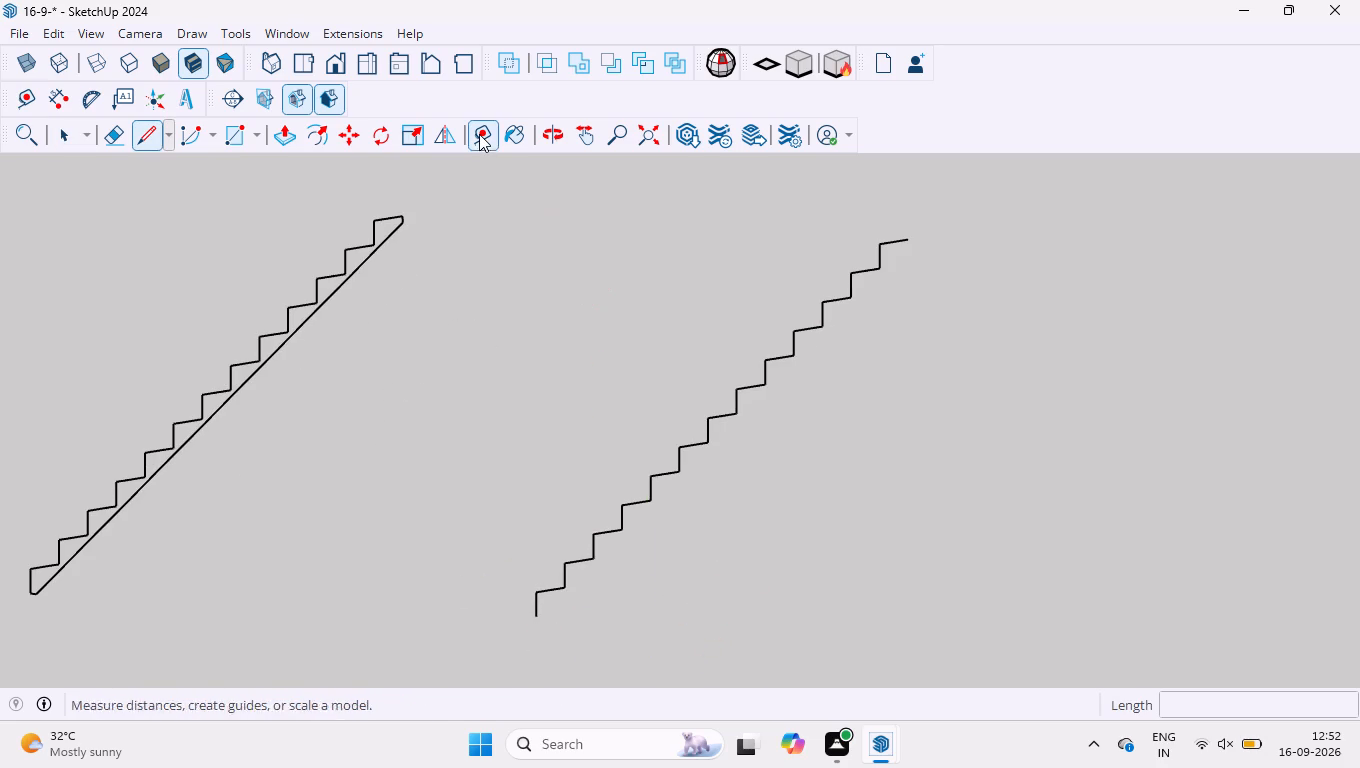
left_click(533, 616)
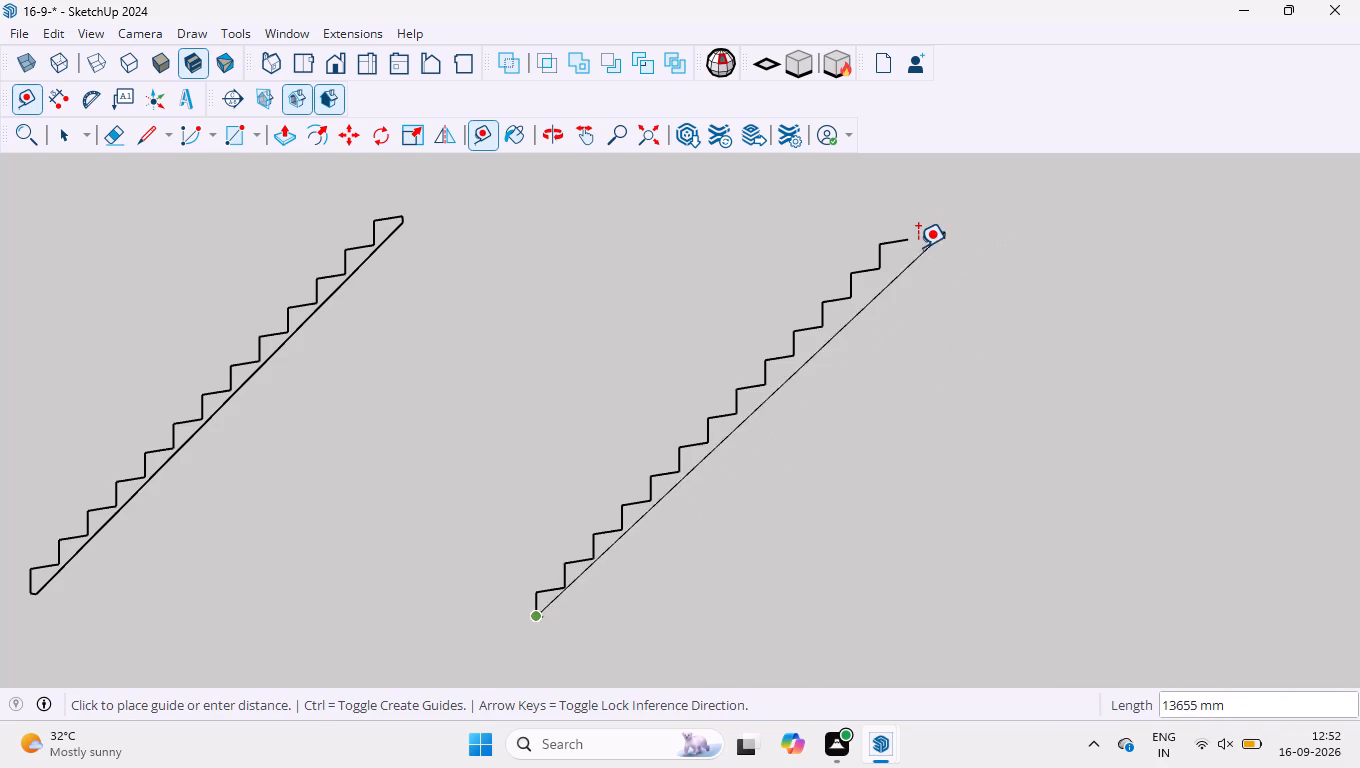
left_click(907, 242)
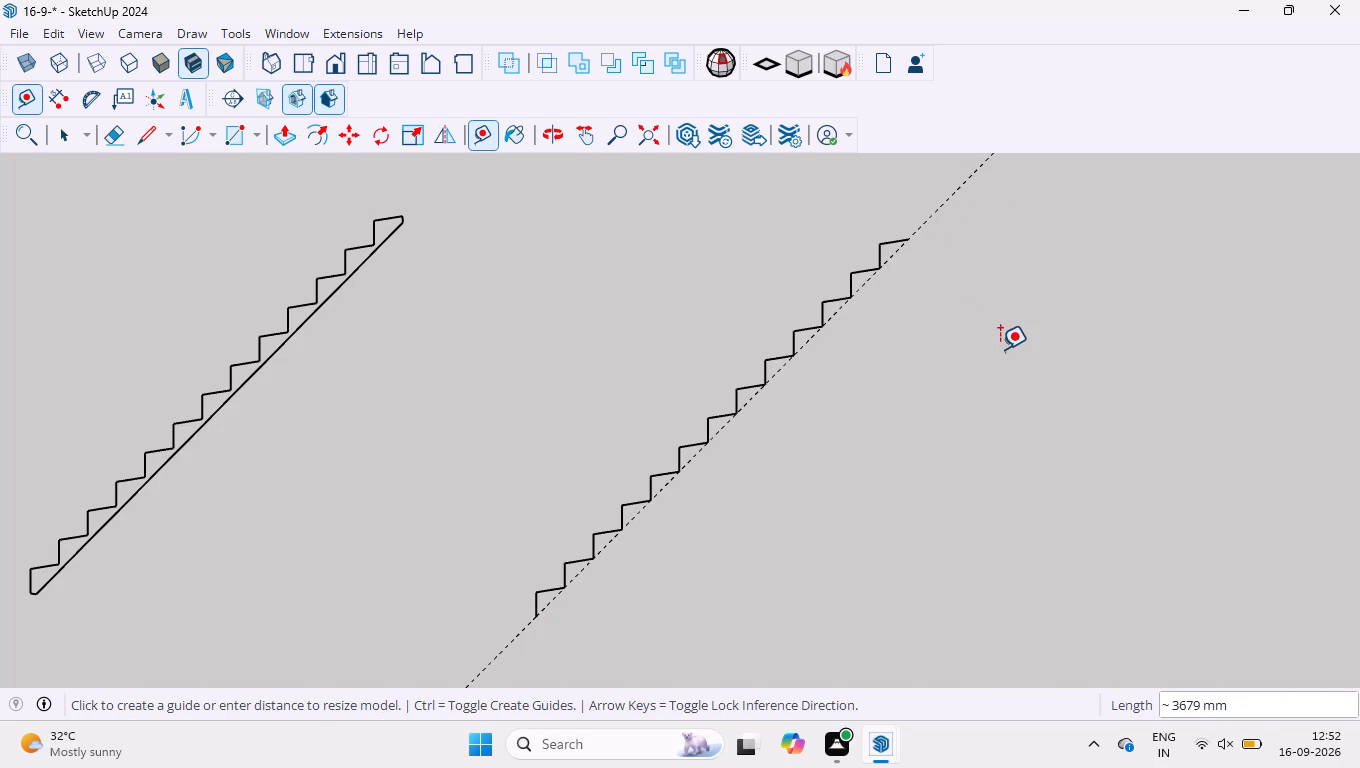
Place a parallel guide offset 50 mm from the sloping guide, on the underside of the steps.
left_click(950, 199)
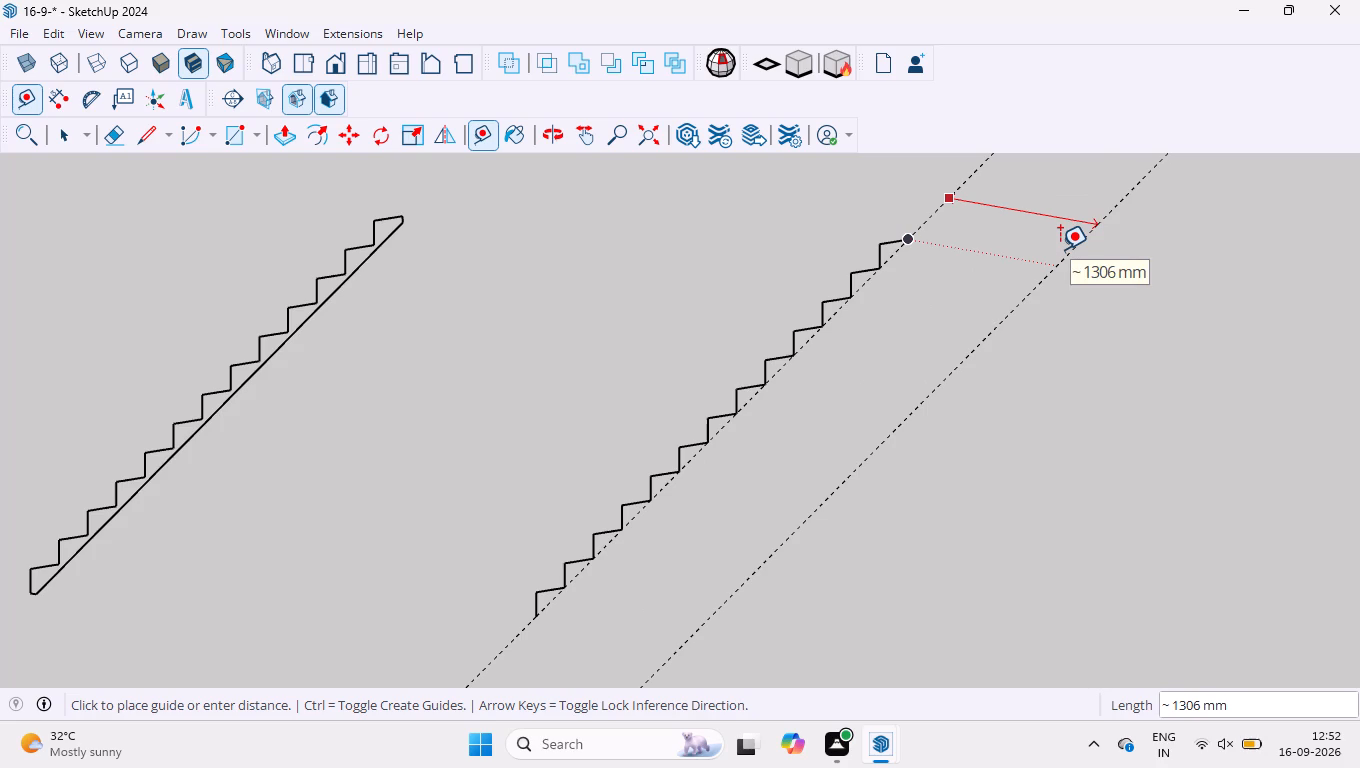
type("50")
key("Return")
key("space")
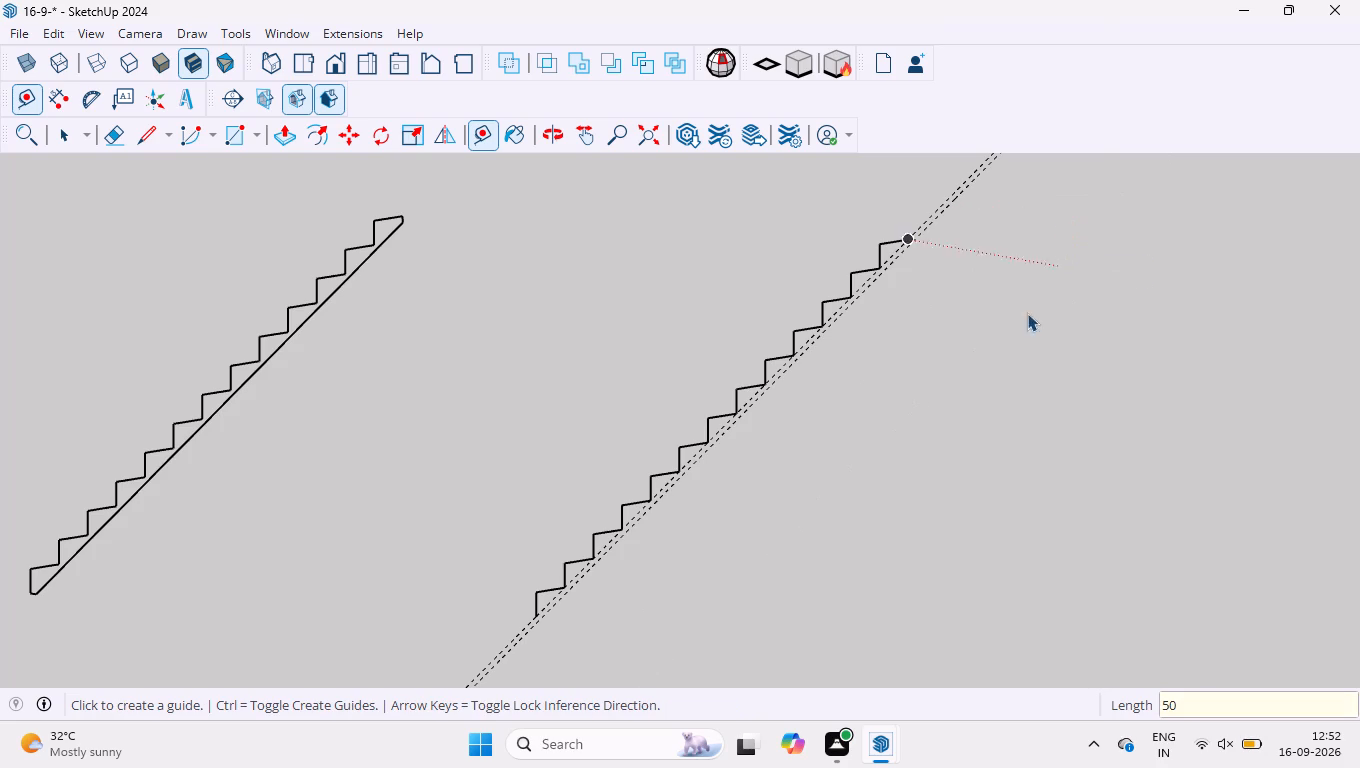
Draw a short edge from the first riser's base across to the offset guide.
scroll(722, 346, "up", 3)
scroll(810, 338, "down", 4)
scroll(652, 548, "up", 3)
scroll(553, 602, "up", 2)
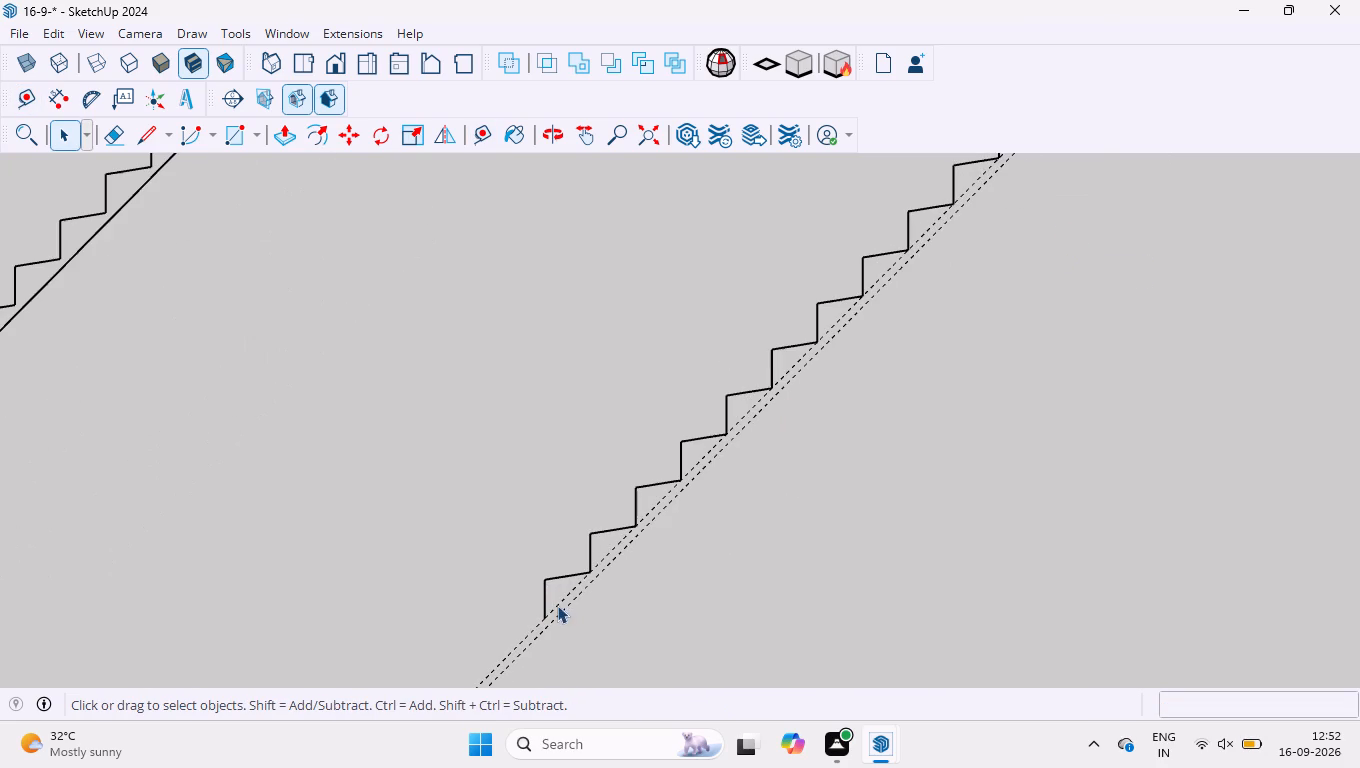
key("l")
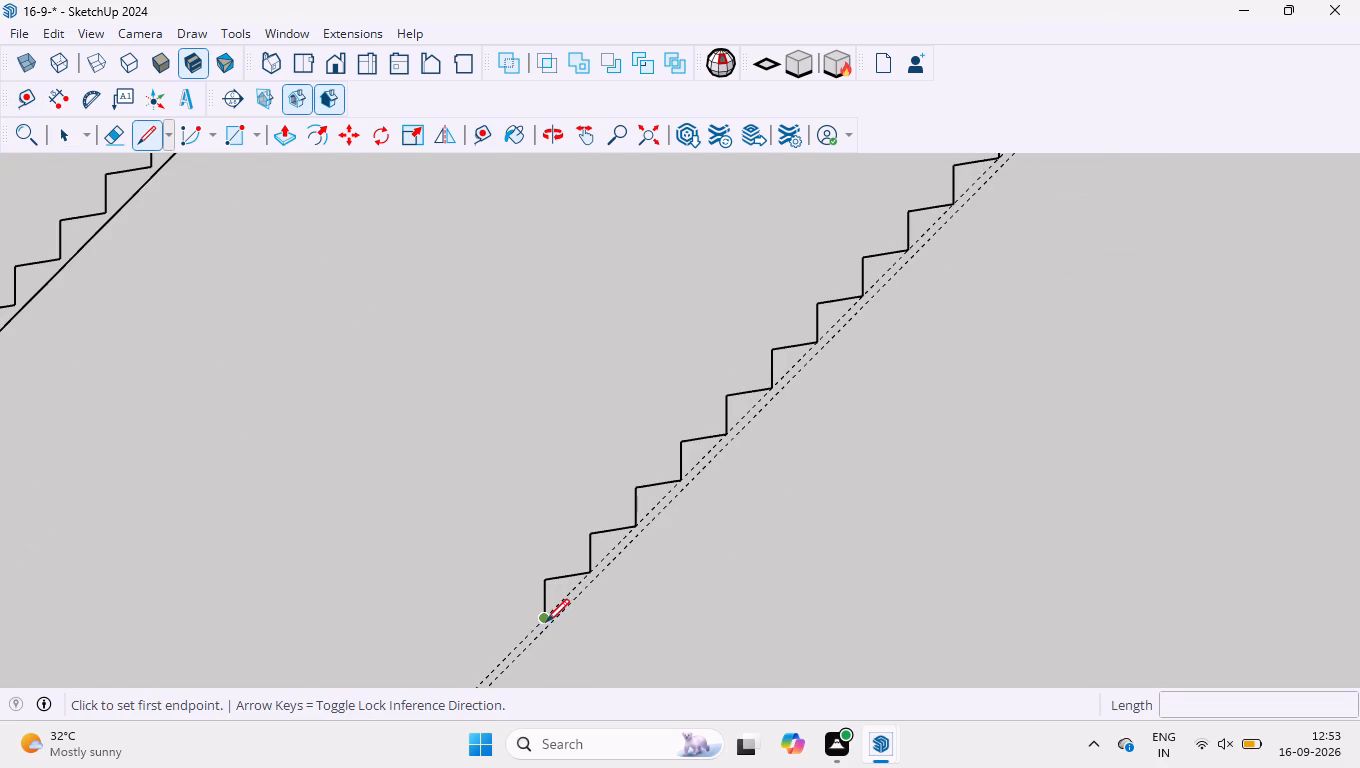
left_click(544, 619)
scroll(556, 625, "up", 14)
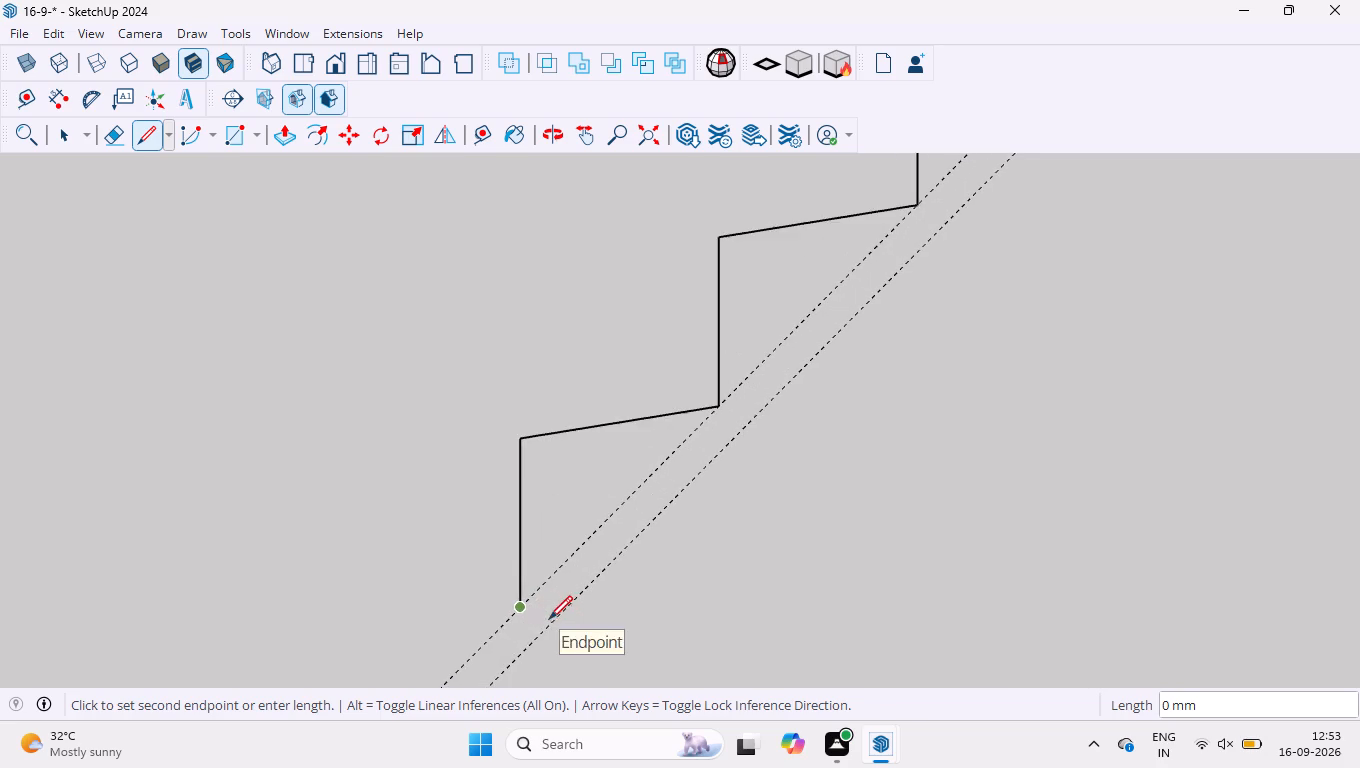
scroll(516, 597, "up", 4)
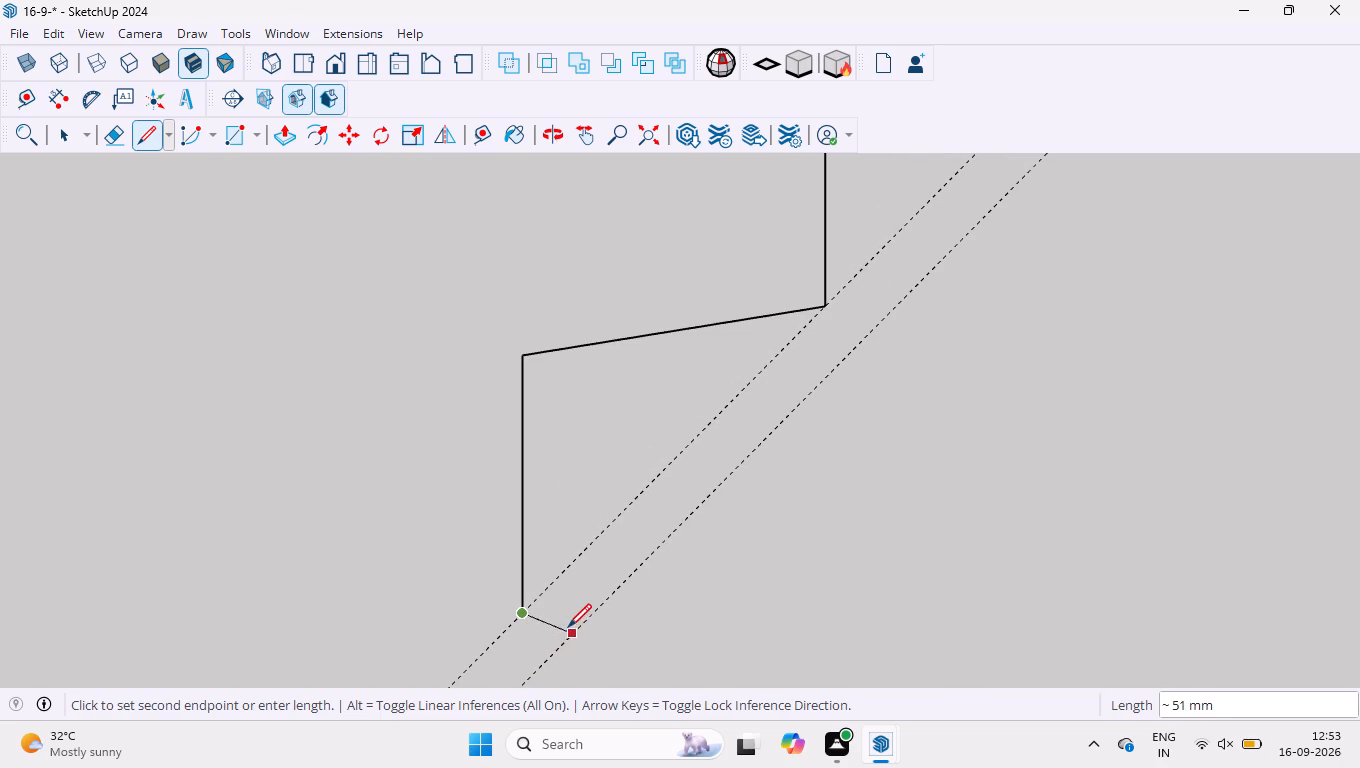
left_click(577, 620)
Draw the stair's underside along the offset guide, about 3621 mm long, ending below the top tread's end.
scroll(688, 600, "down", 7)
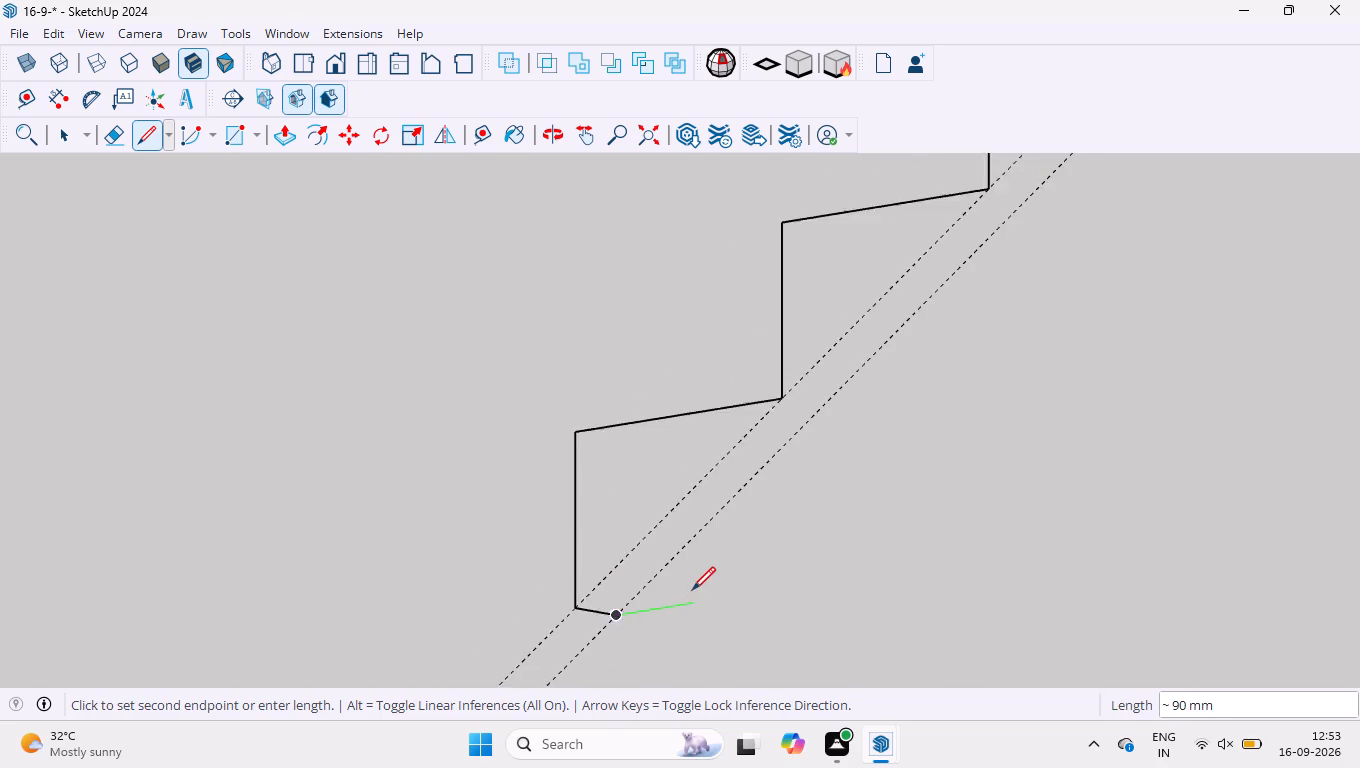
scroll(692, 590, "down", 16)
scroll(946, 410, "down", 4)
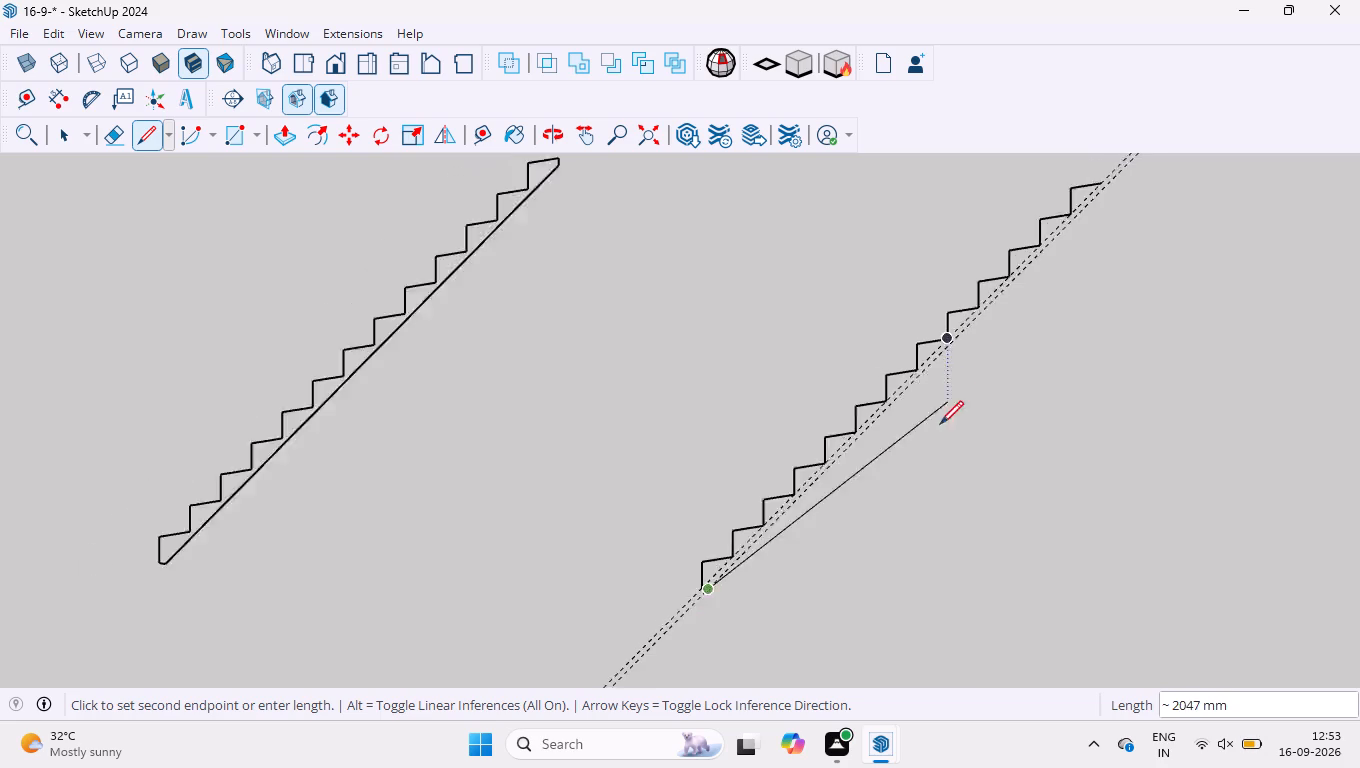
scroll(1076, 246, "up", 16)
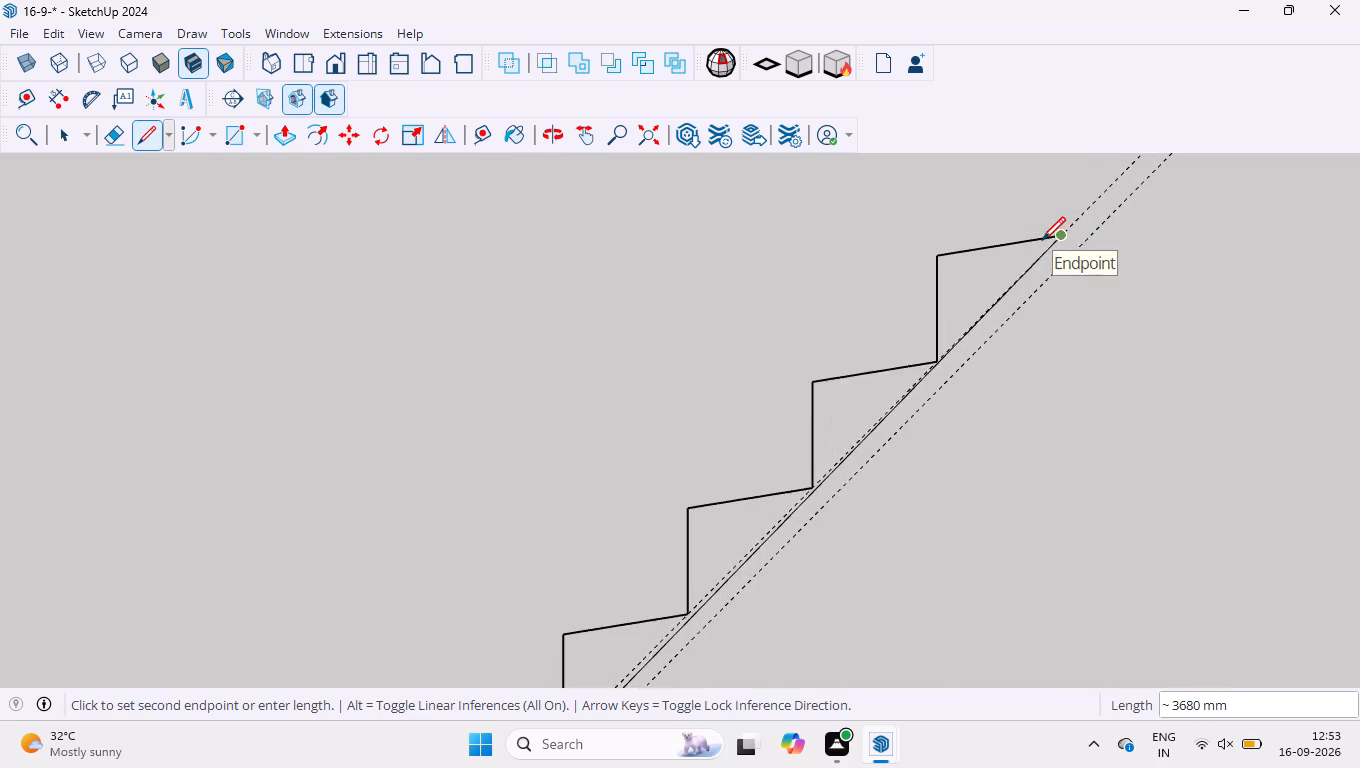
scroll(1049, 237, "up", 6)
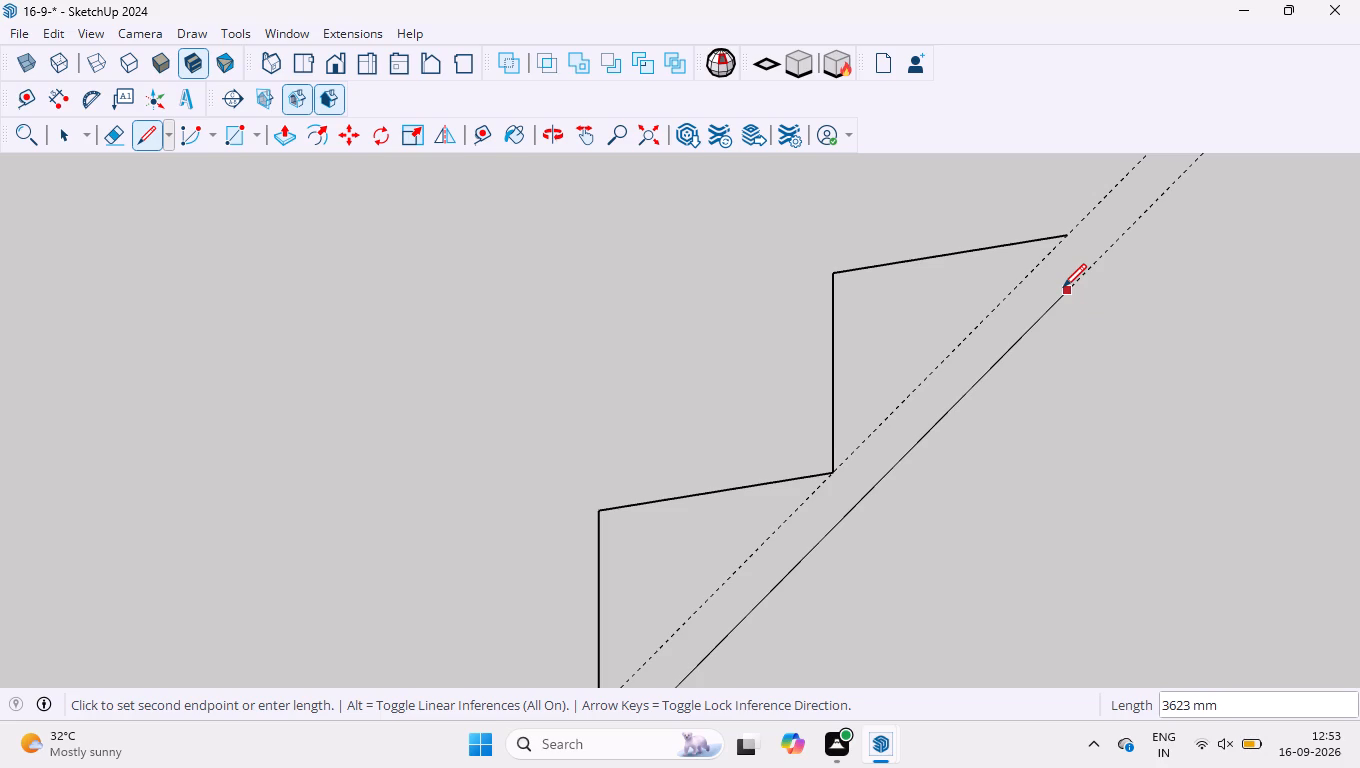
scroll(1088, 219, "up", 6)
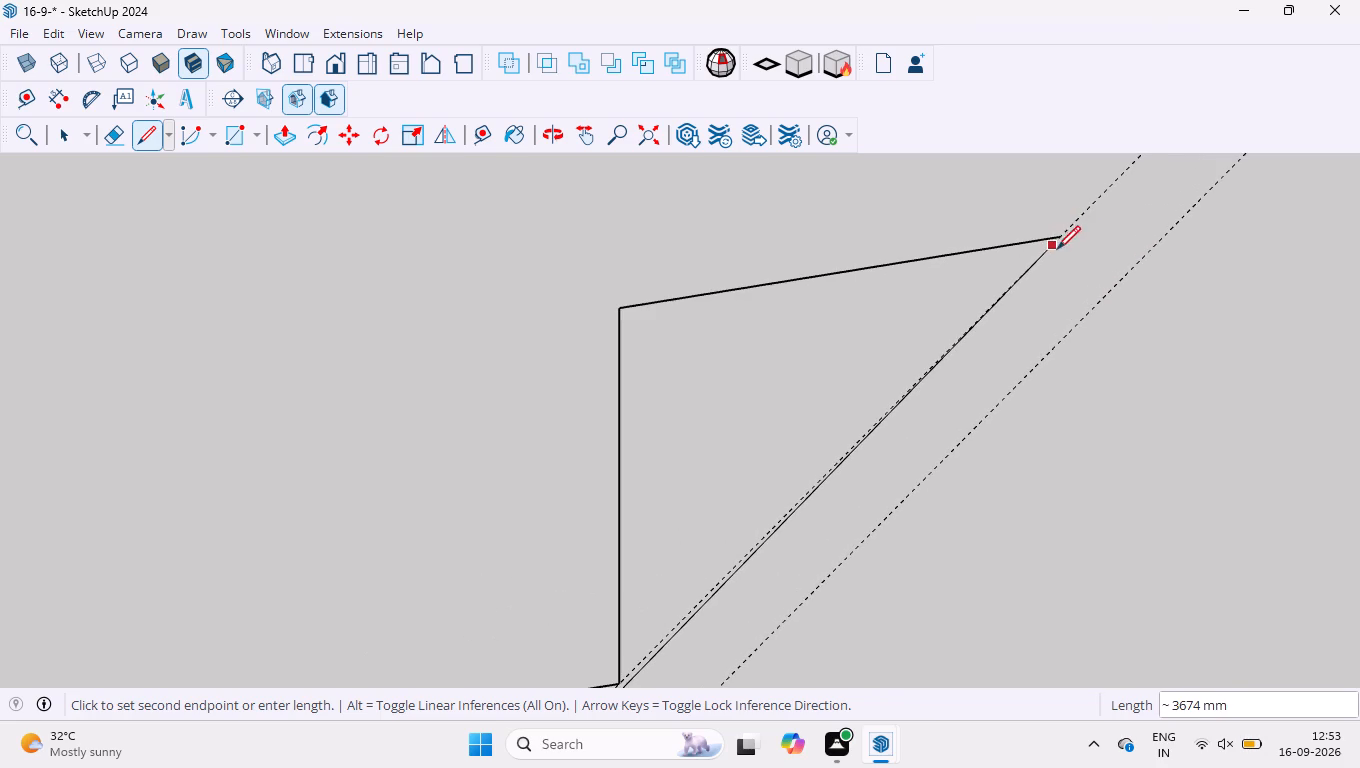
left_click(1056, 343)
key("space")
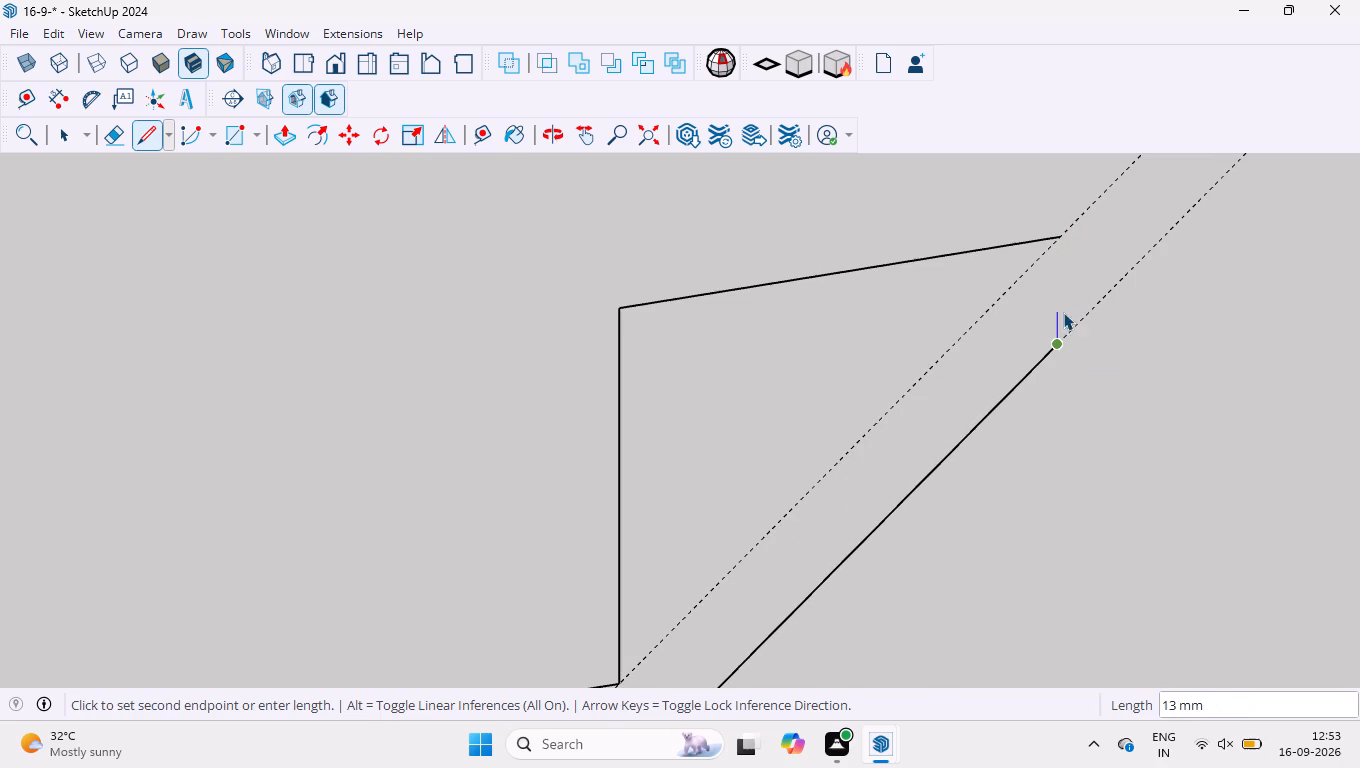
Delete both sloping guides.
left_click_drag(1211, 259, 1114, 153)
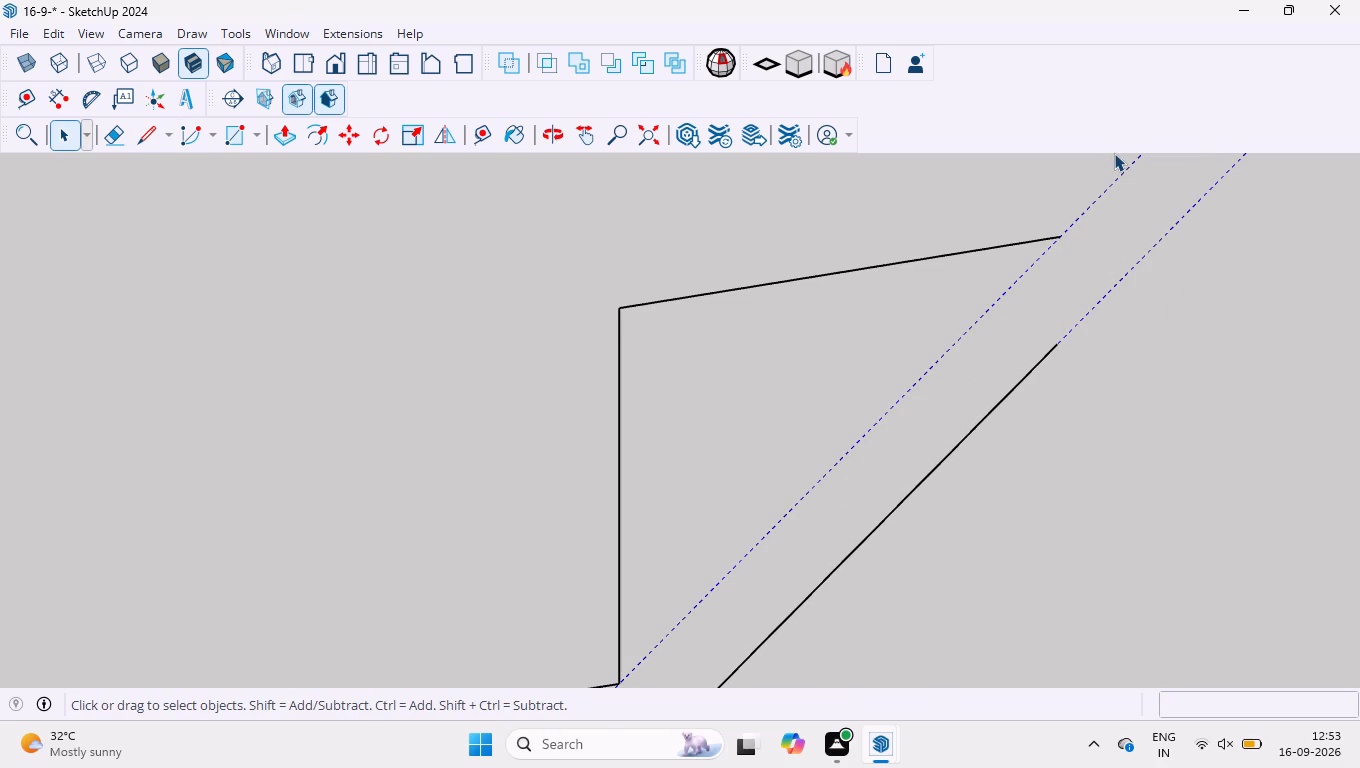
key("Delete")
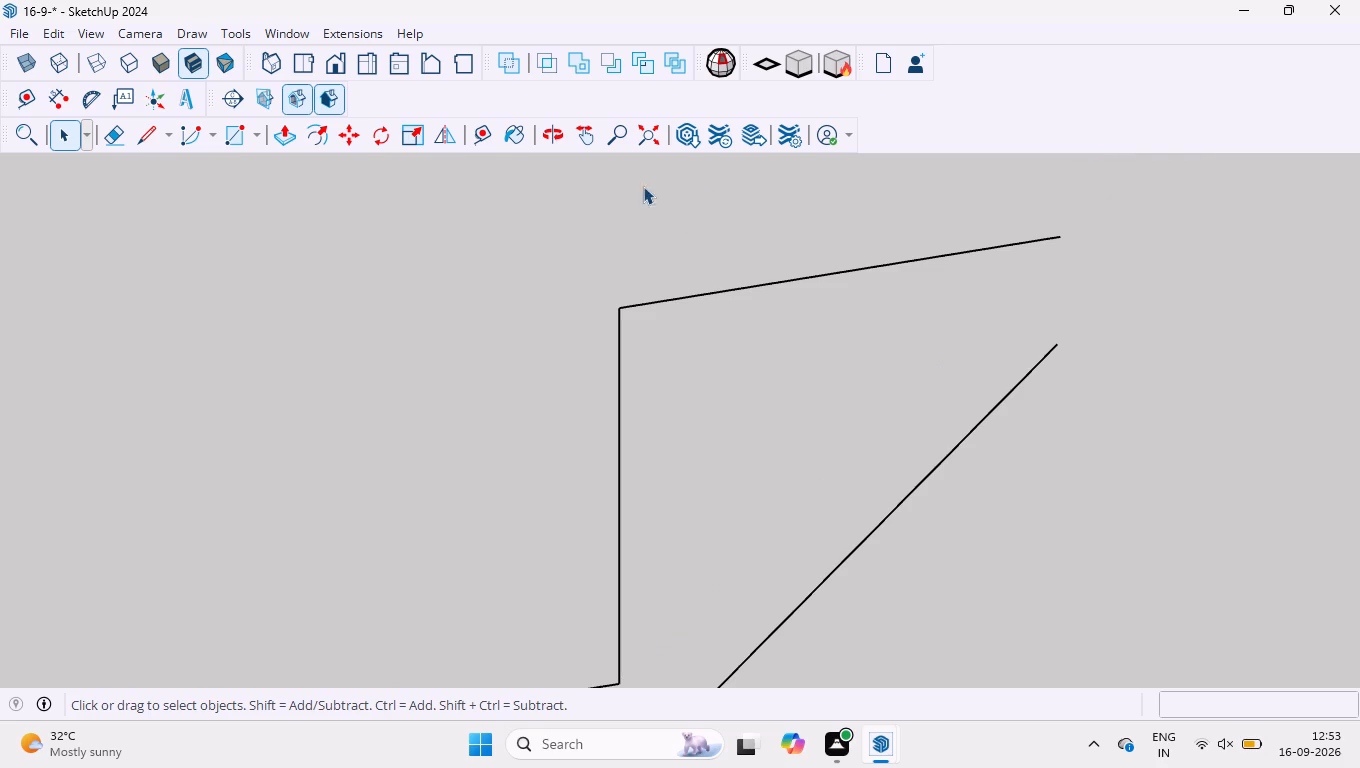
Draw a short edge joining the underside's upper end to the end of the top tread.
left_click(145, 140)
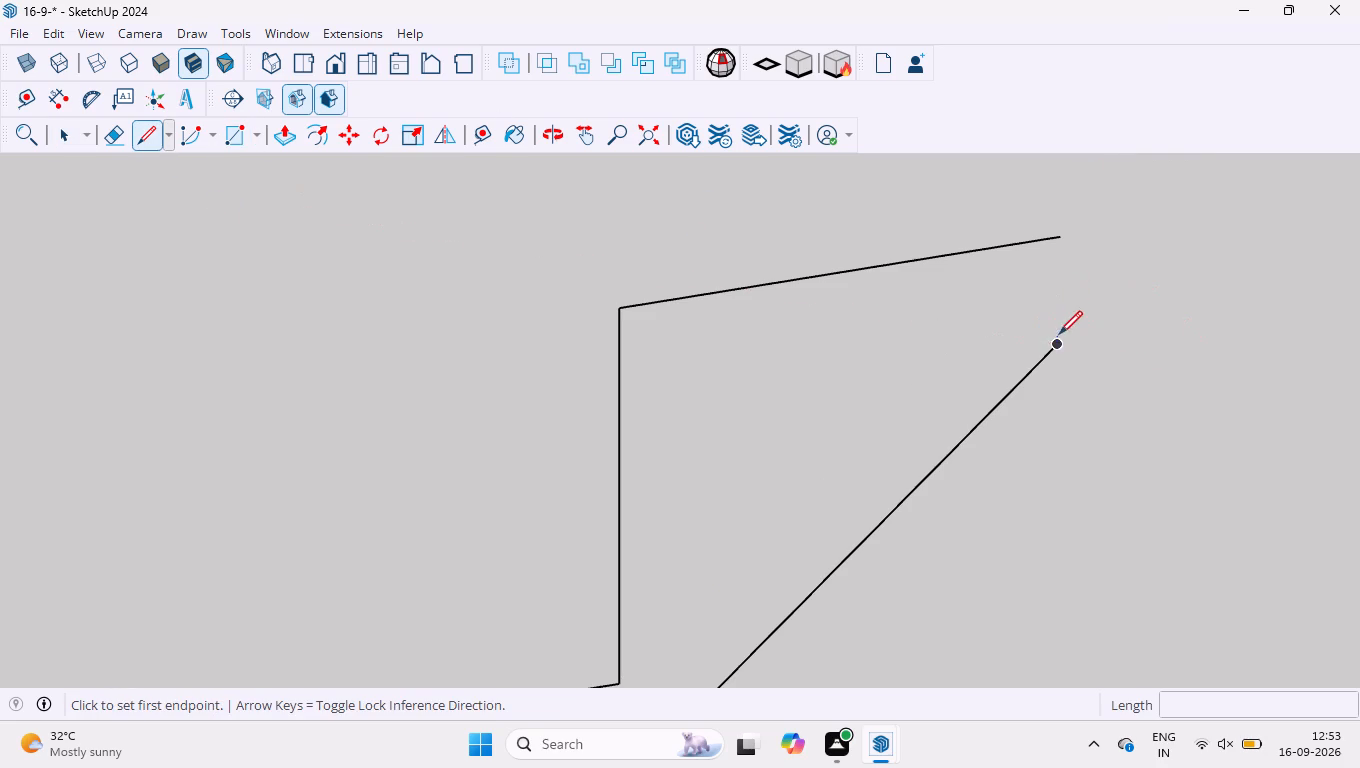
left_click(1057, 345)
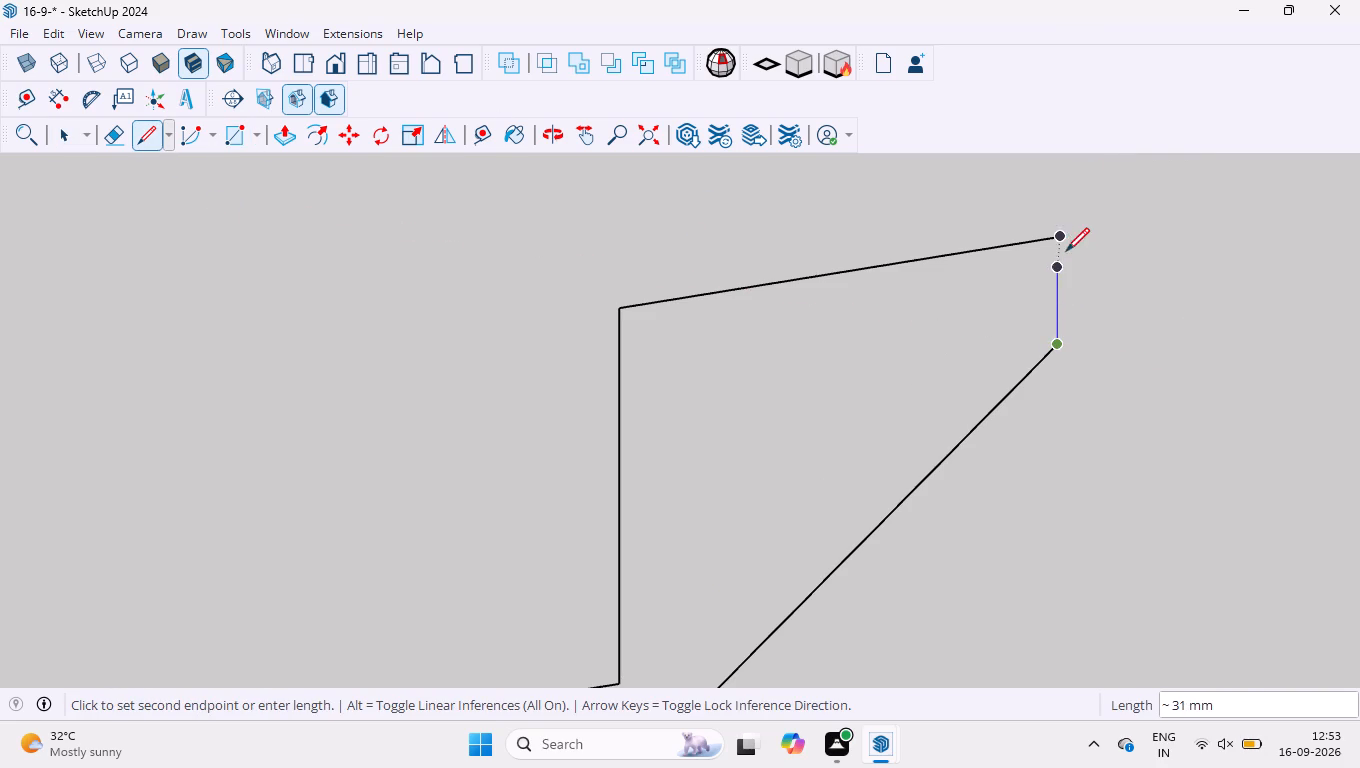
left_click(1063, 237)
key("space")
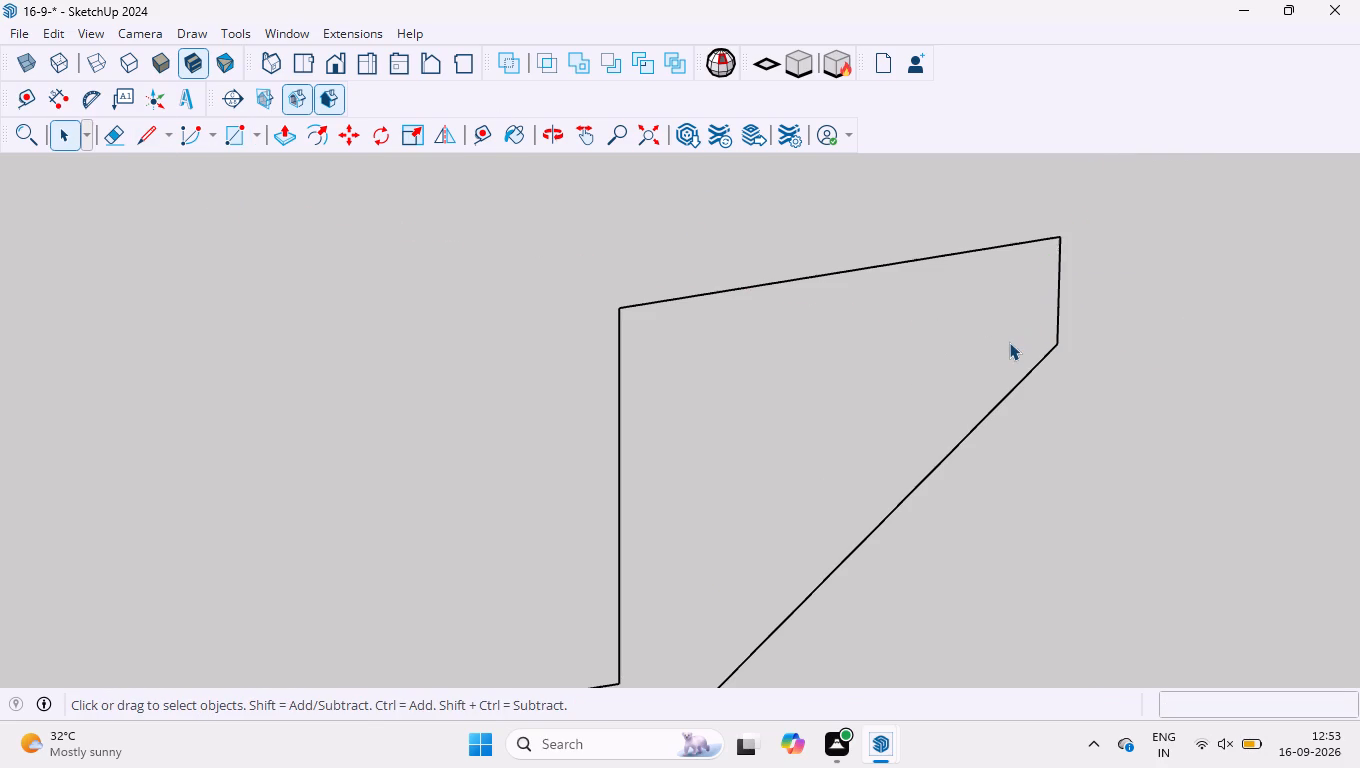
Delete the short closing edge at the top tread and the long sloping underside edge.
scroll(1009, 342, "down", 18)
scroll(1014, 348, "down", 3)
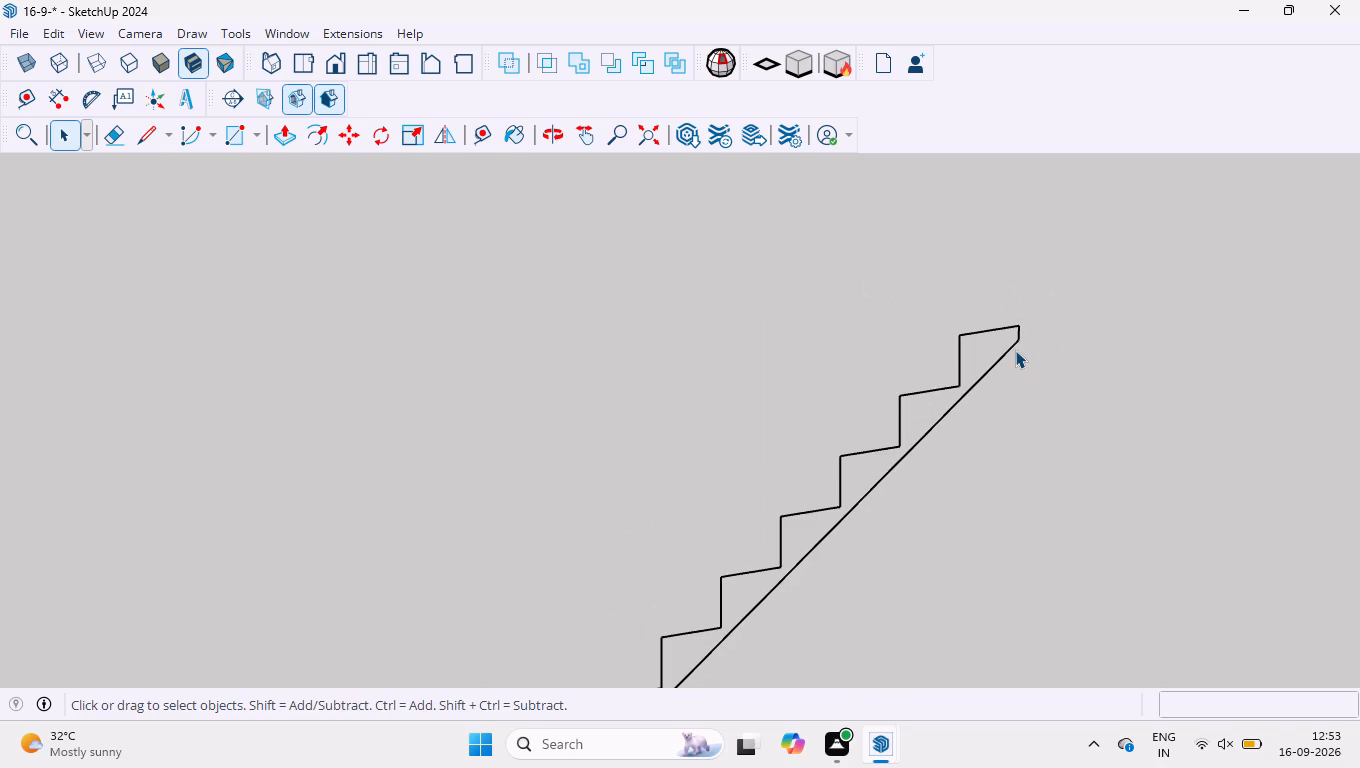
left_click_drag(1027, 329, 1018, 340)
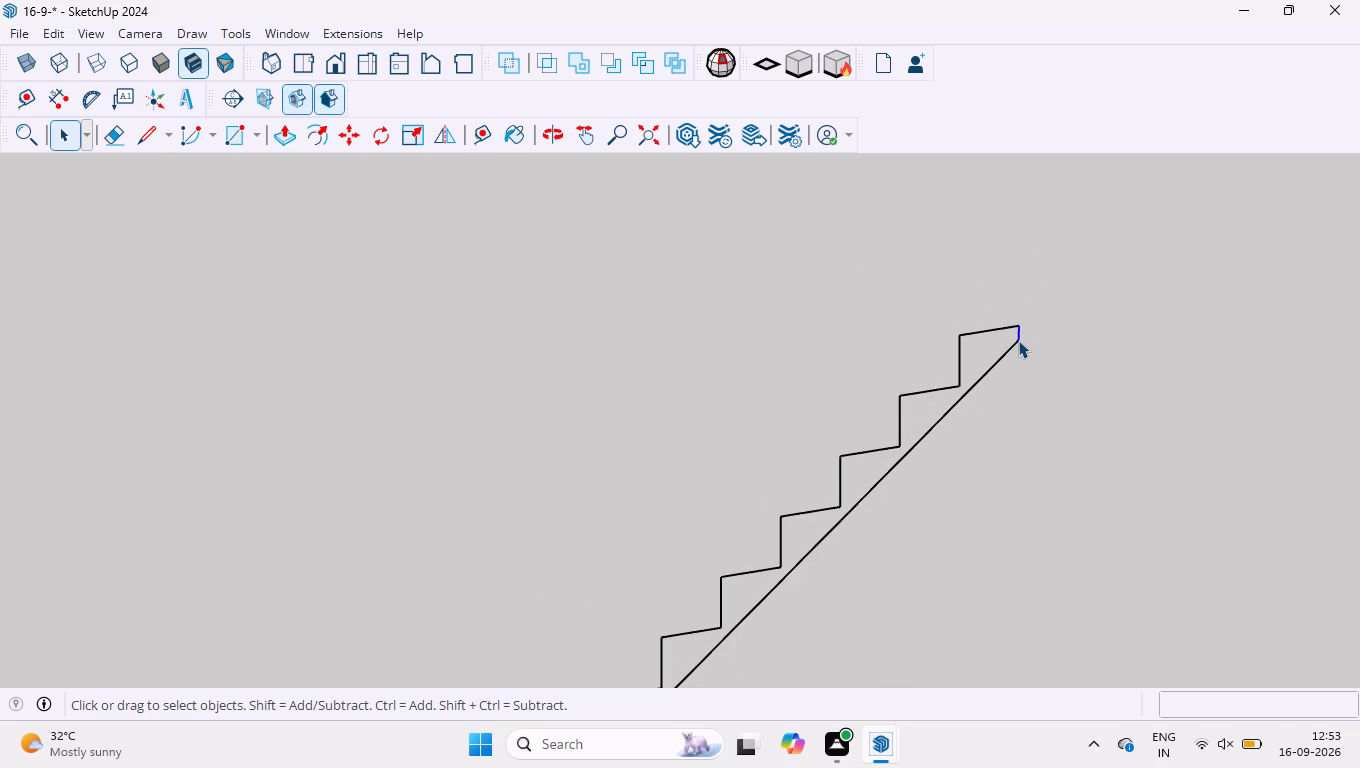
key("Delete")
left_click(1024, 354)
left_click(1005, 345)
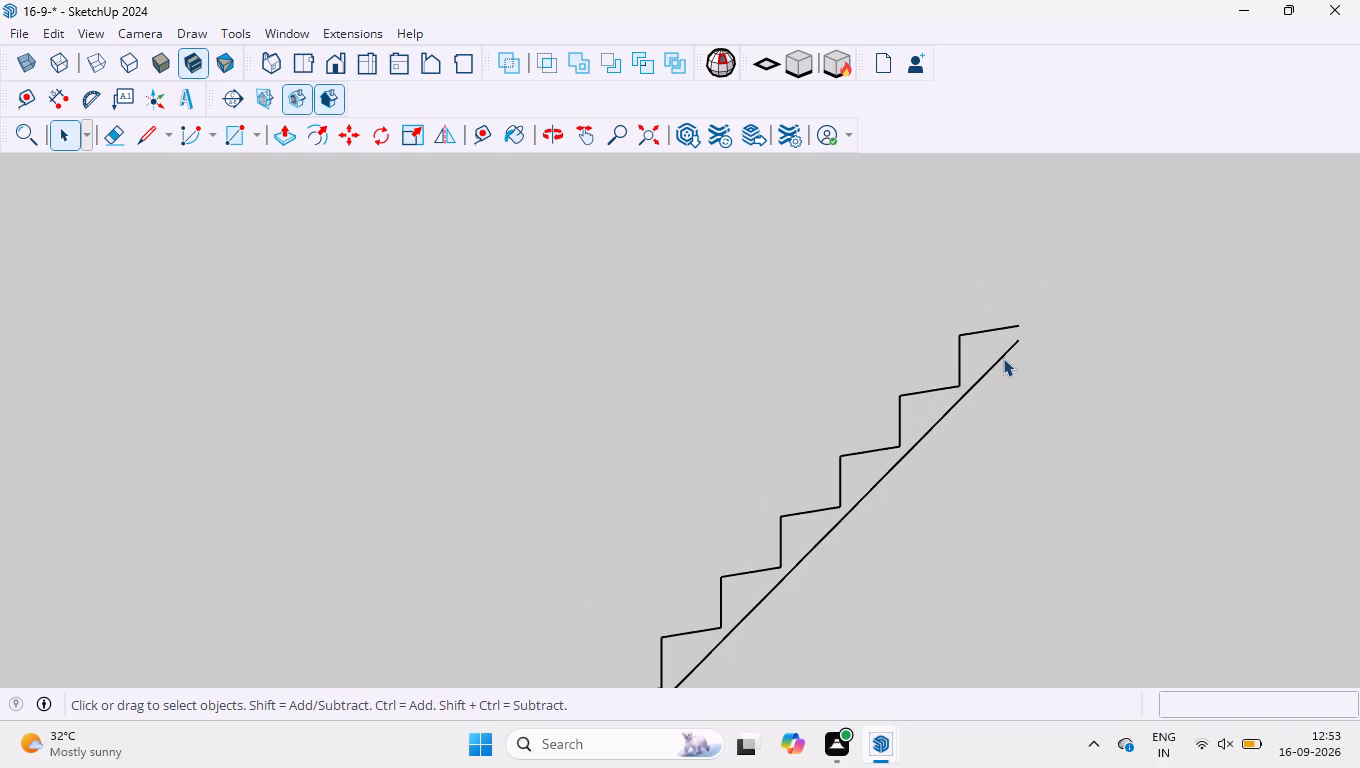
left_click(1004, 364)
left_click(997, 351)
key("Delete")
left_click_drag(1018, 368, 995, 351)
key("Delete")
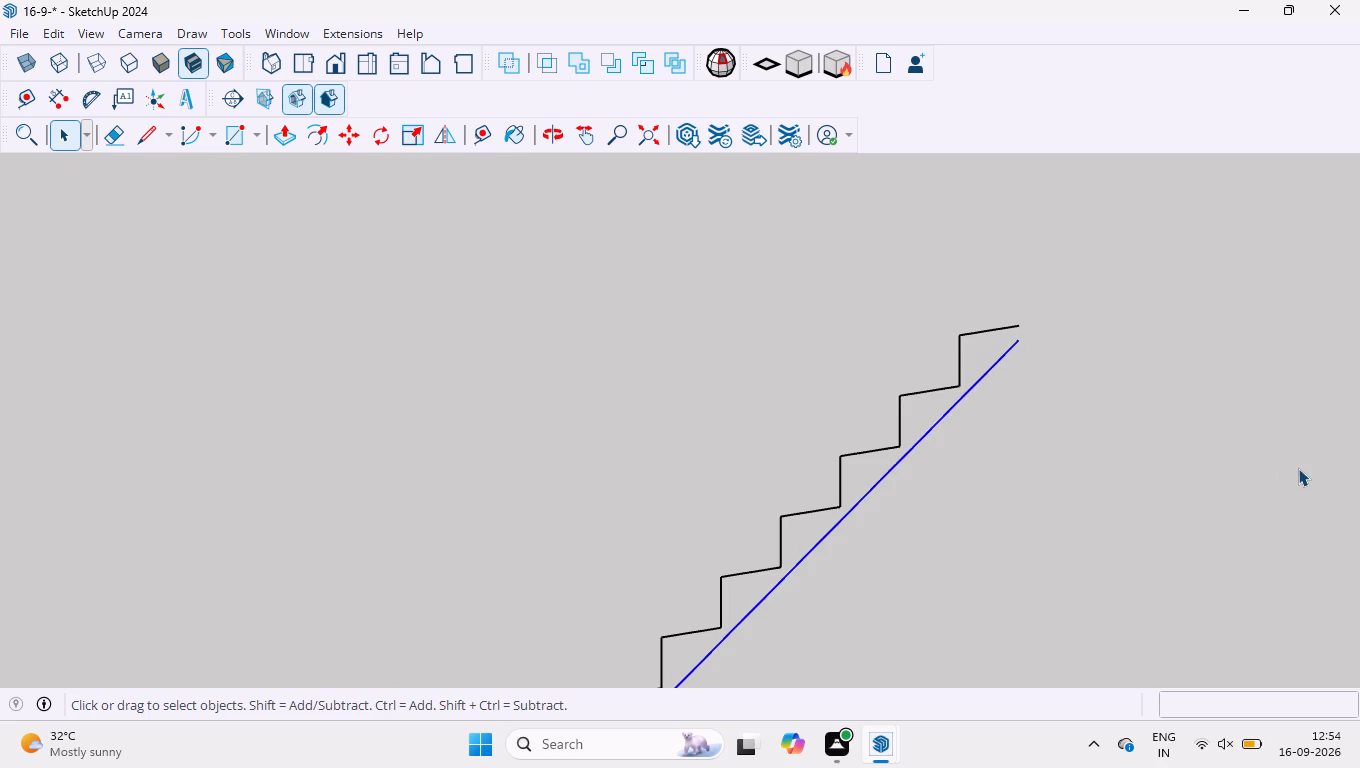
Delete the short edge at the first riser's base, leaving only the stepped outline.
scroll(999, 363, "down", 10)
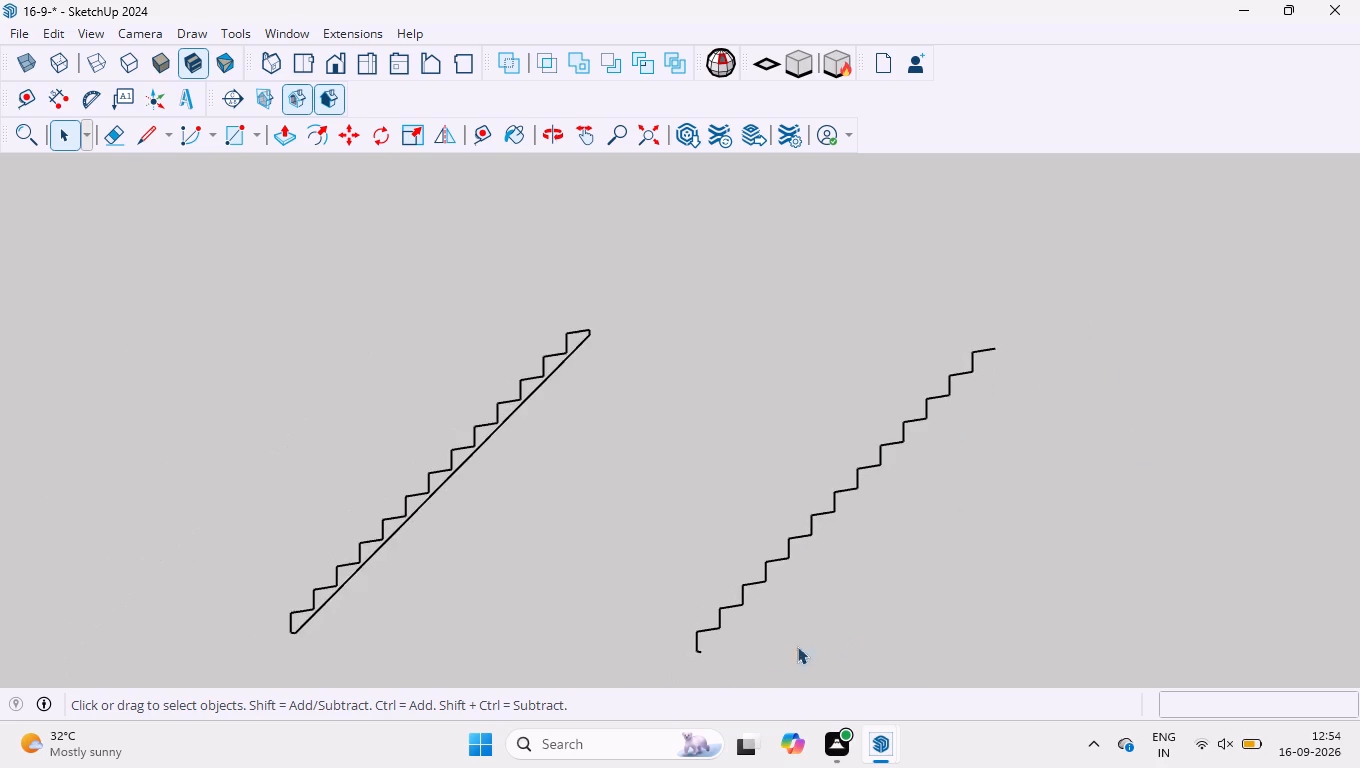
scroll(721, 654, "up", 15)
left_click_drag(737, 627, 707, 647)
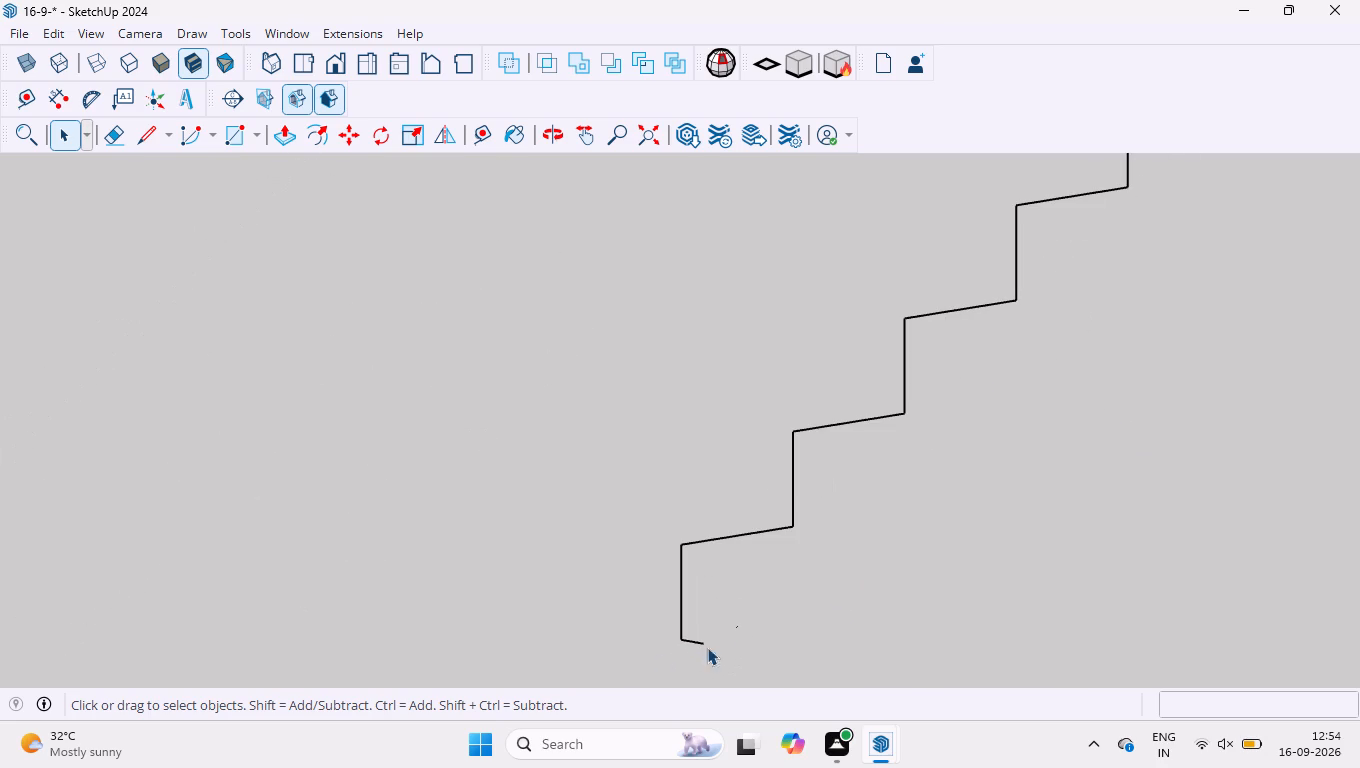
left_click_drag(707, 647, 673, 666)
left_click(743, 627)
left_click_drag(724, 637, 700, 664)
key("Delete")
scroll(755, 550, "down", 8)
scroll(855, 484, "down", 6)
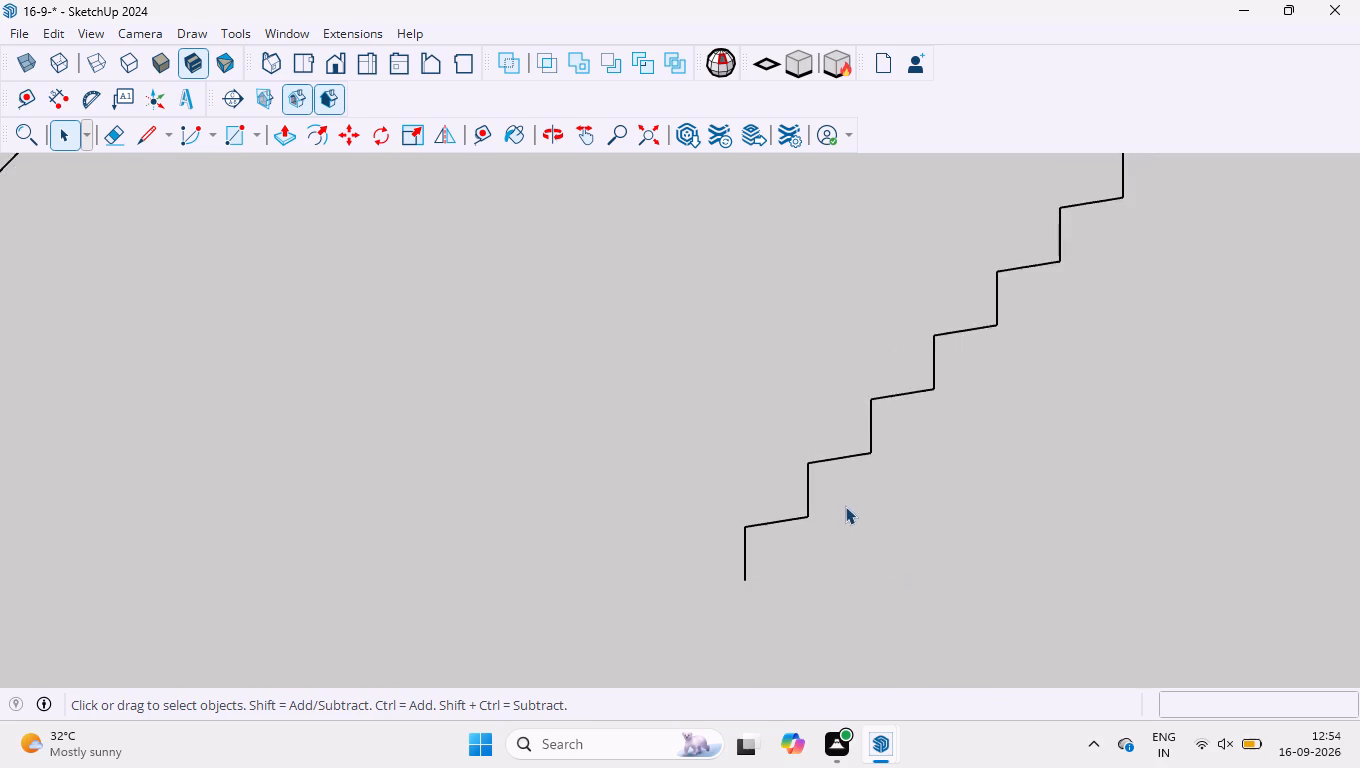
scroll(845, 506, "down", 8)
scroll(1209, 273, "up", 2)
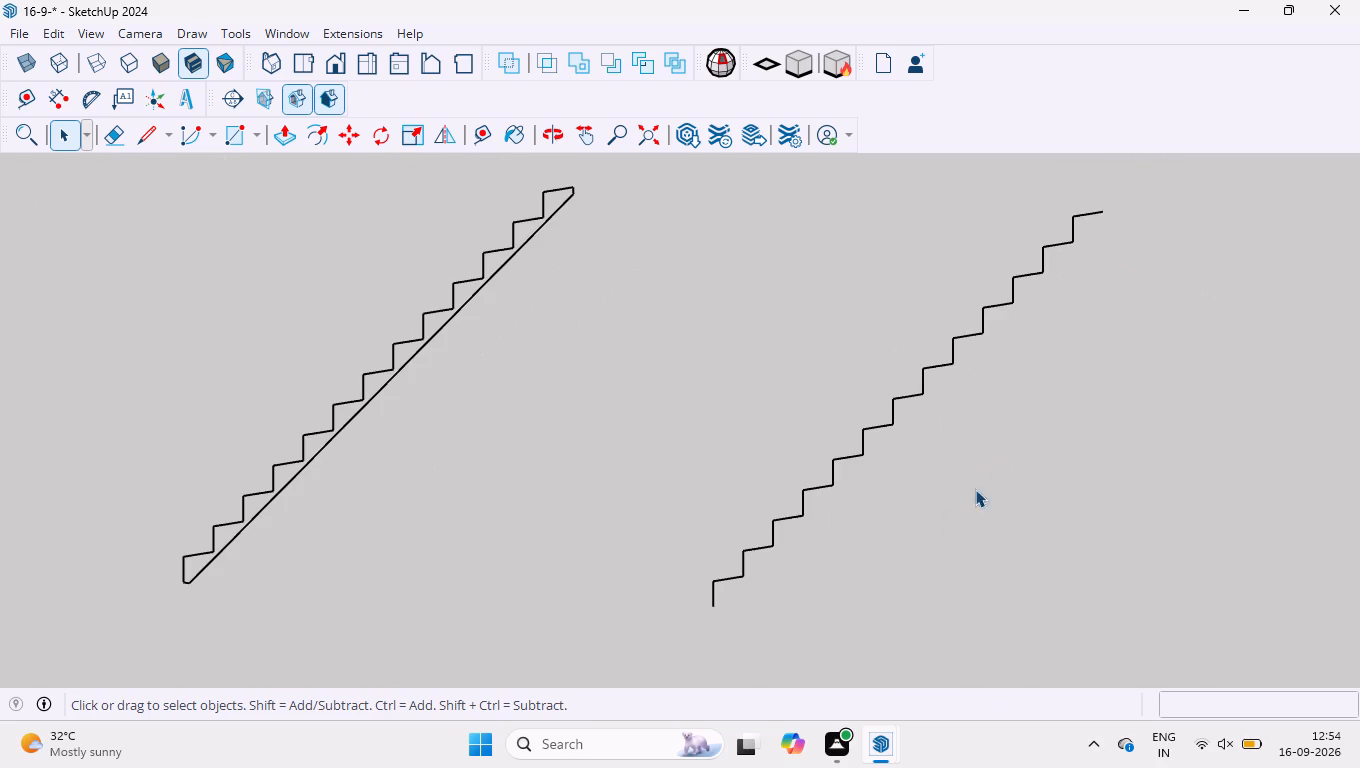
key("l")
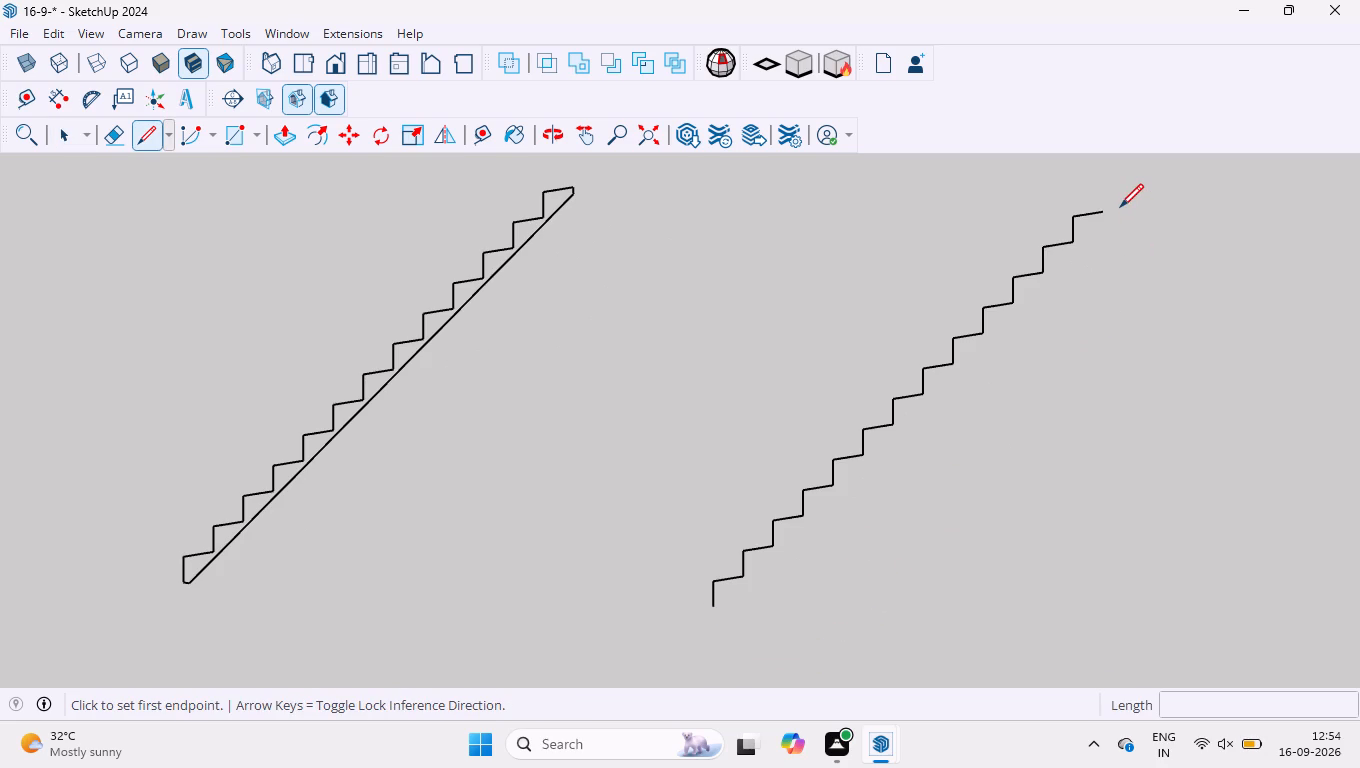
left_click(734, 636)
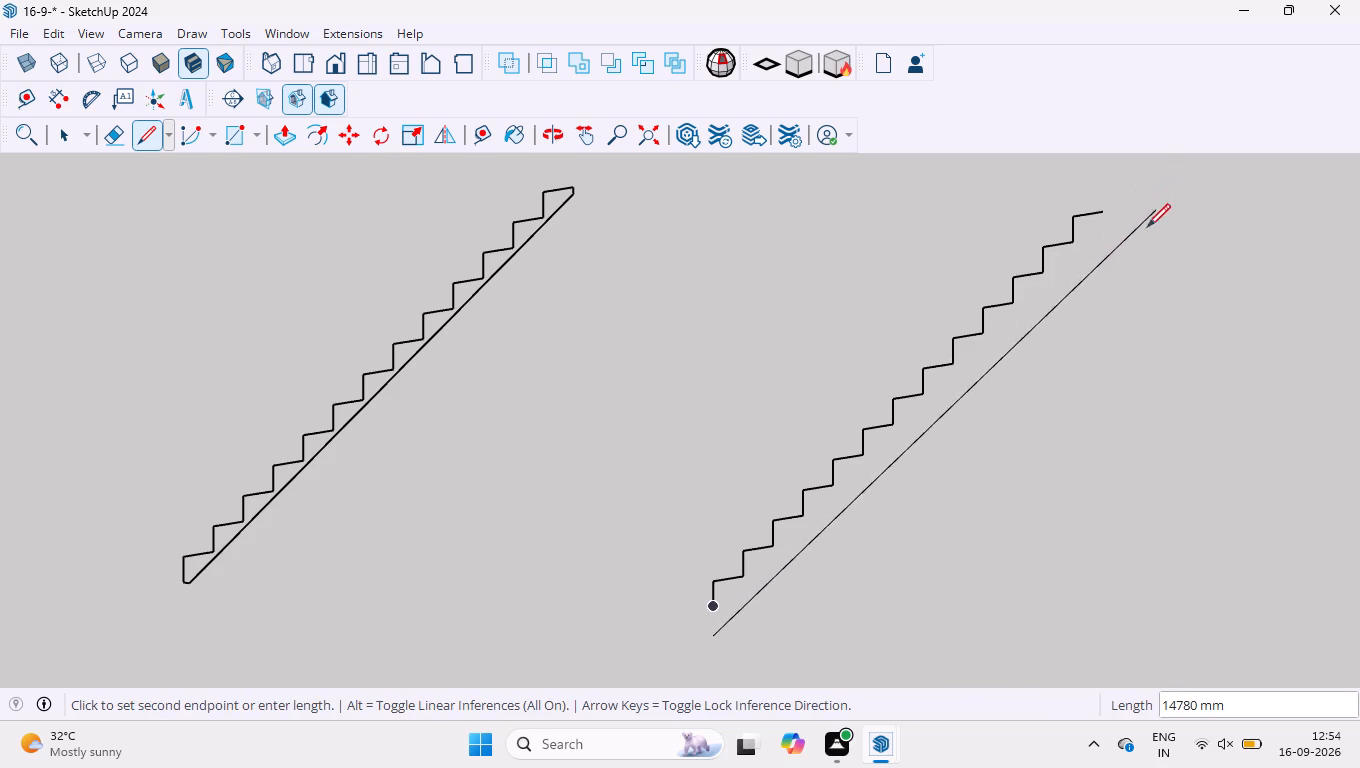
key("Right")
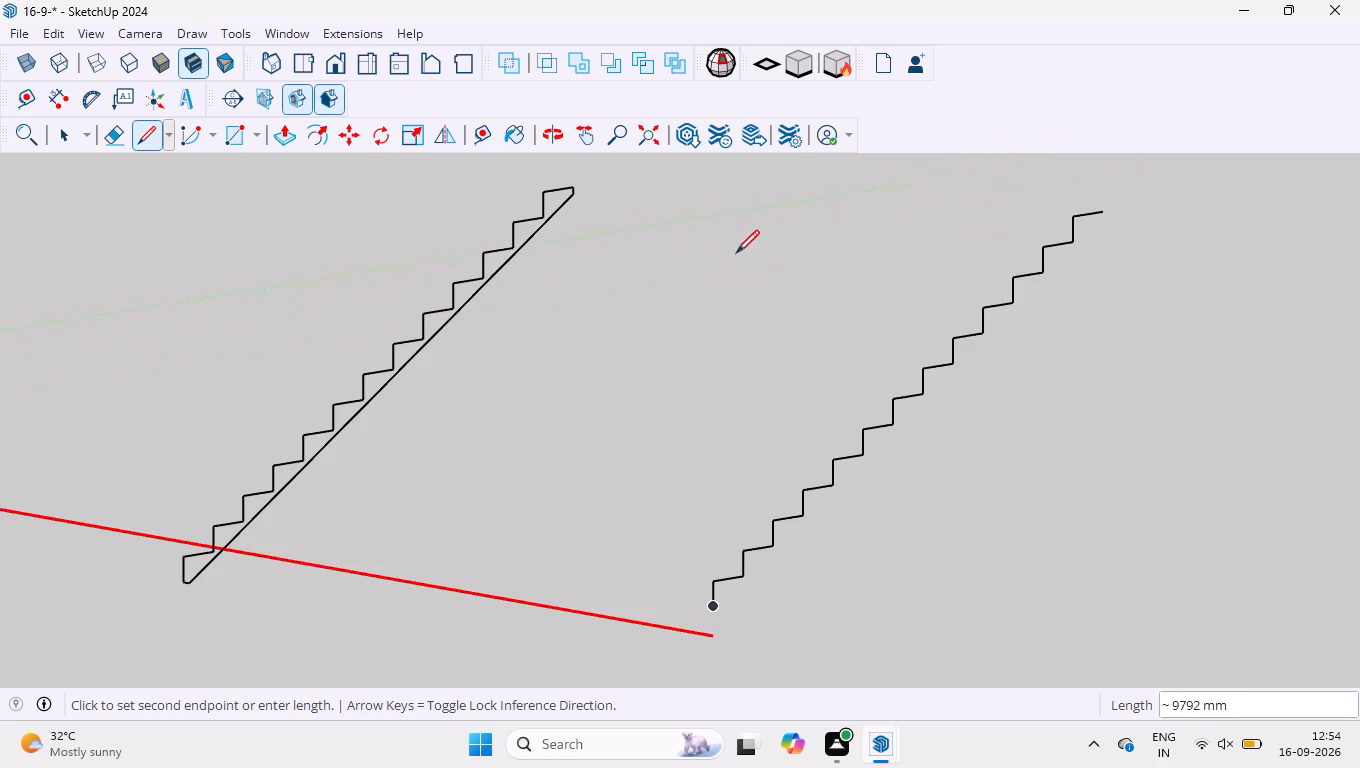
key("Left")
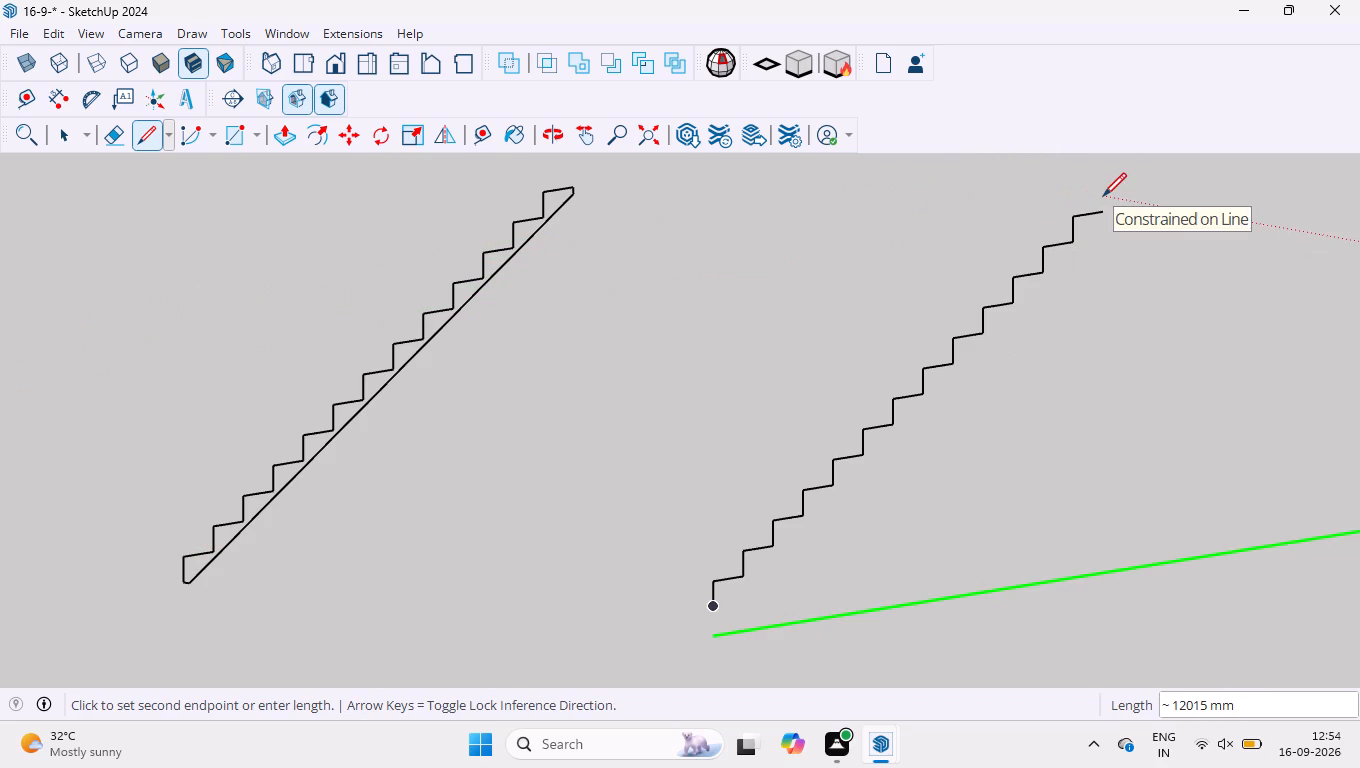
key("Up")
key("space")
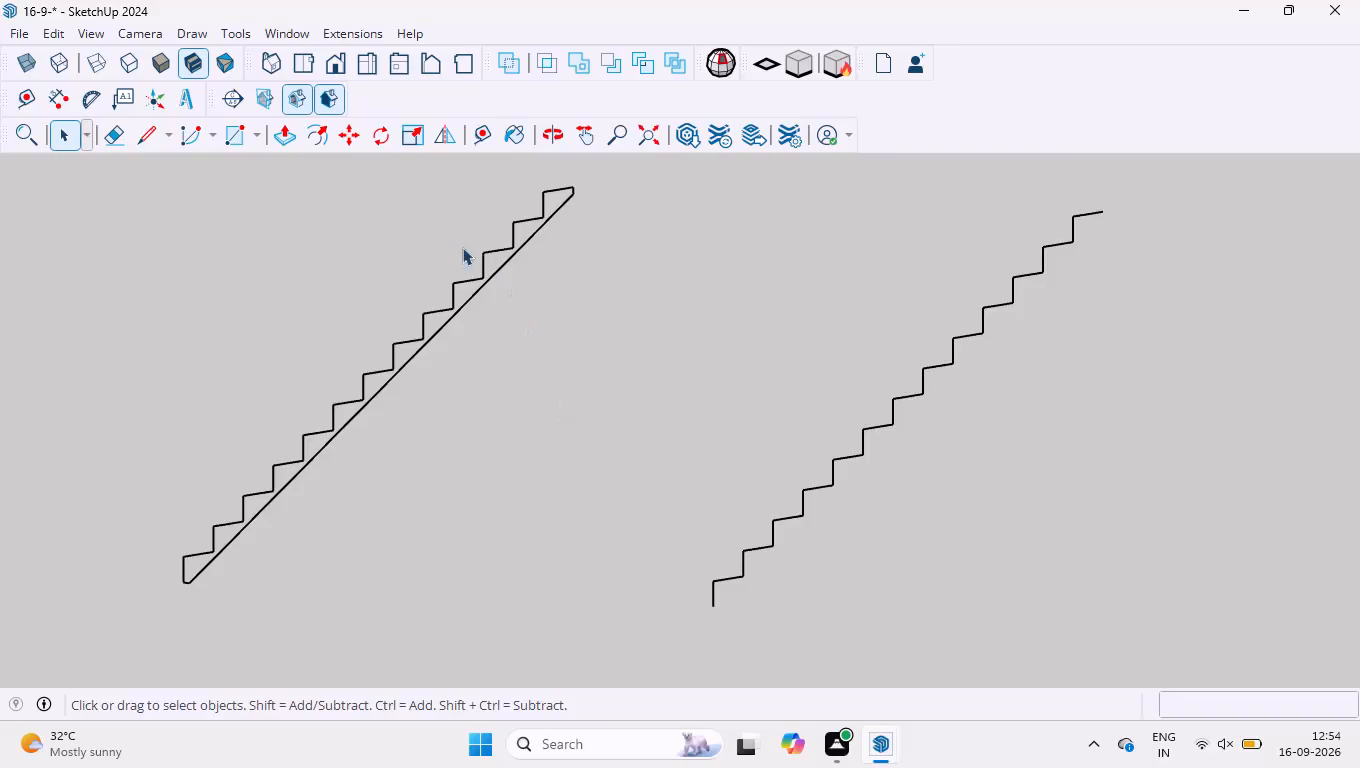
Draw a 50 mm edge along the red axis from the base of the first riser.
left_click(150, 148)
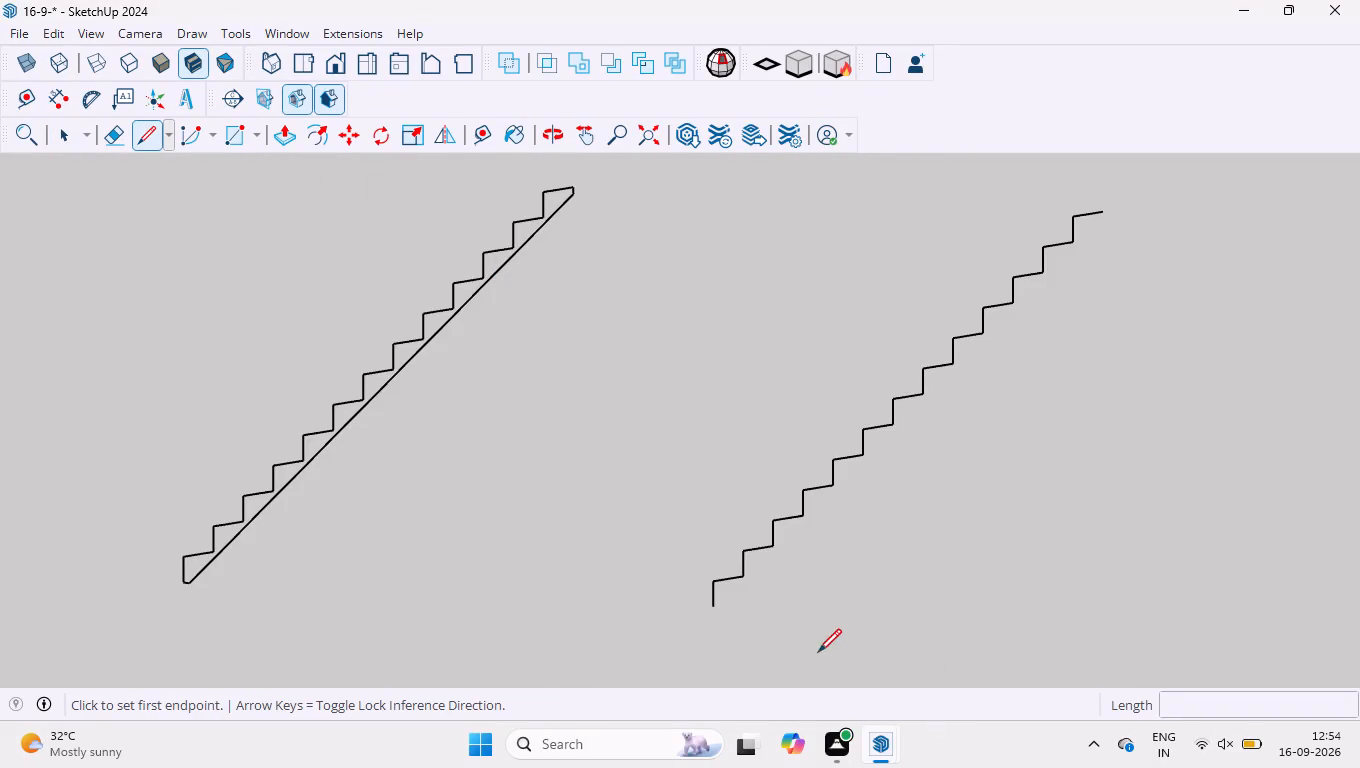
left_click(718, 611)
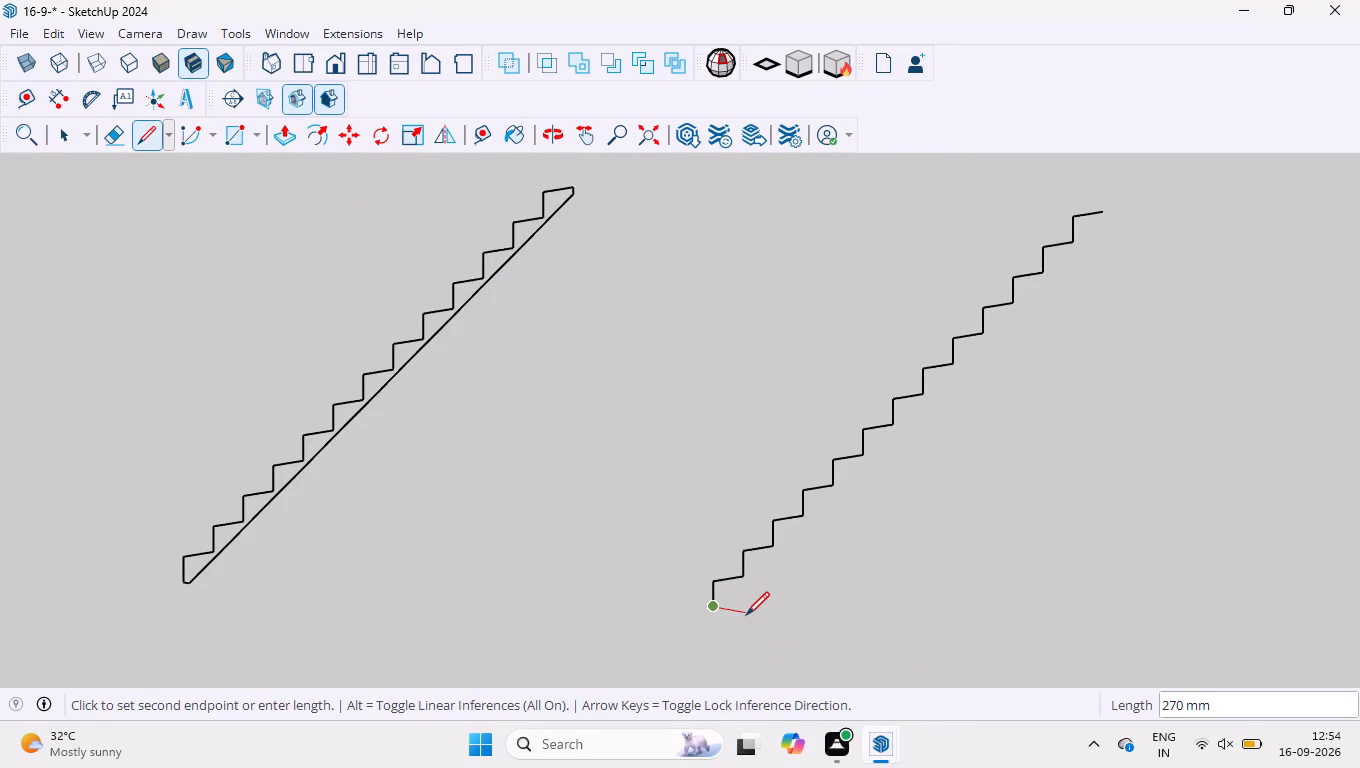
type("50")
key("Return")
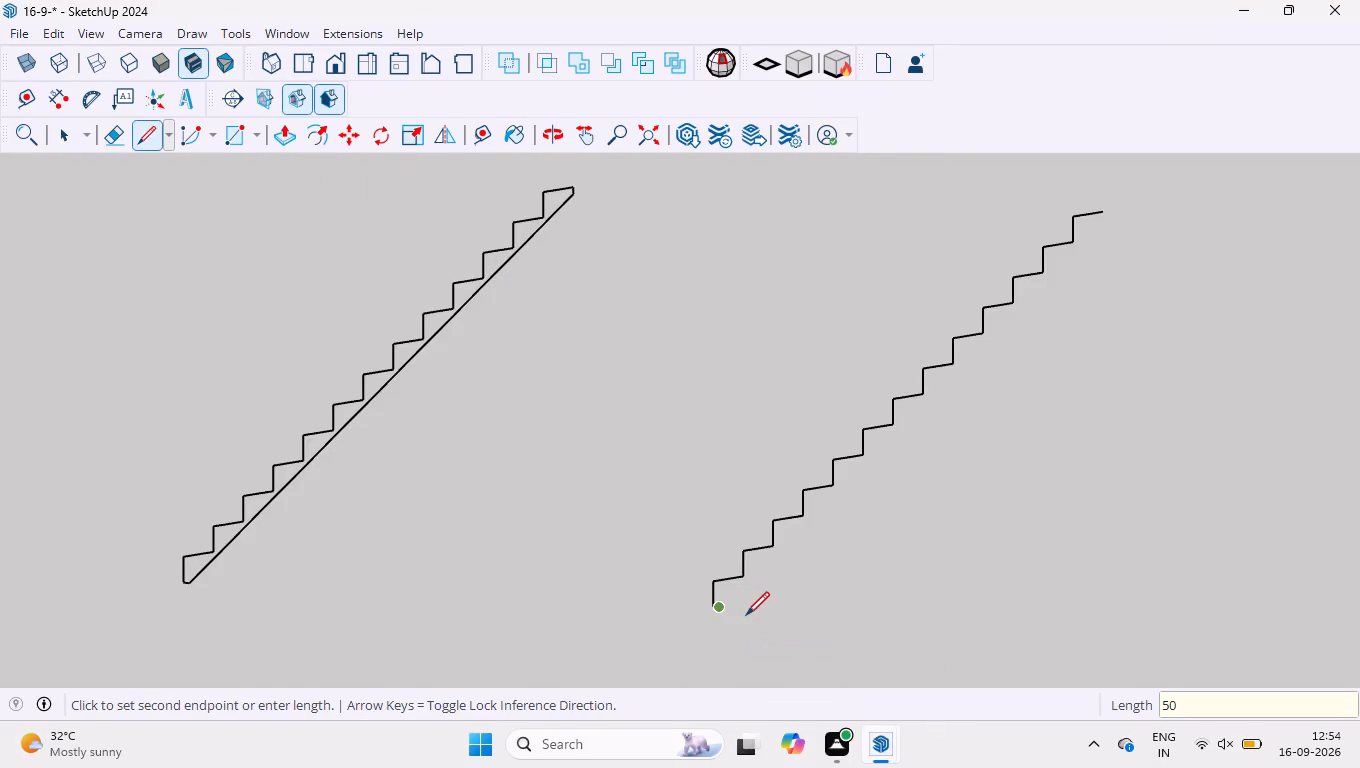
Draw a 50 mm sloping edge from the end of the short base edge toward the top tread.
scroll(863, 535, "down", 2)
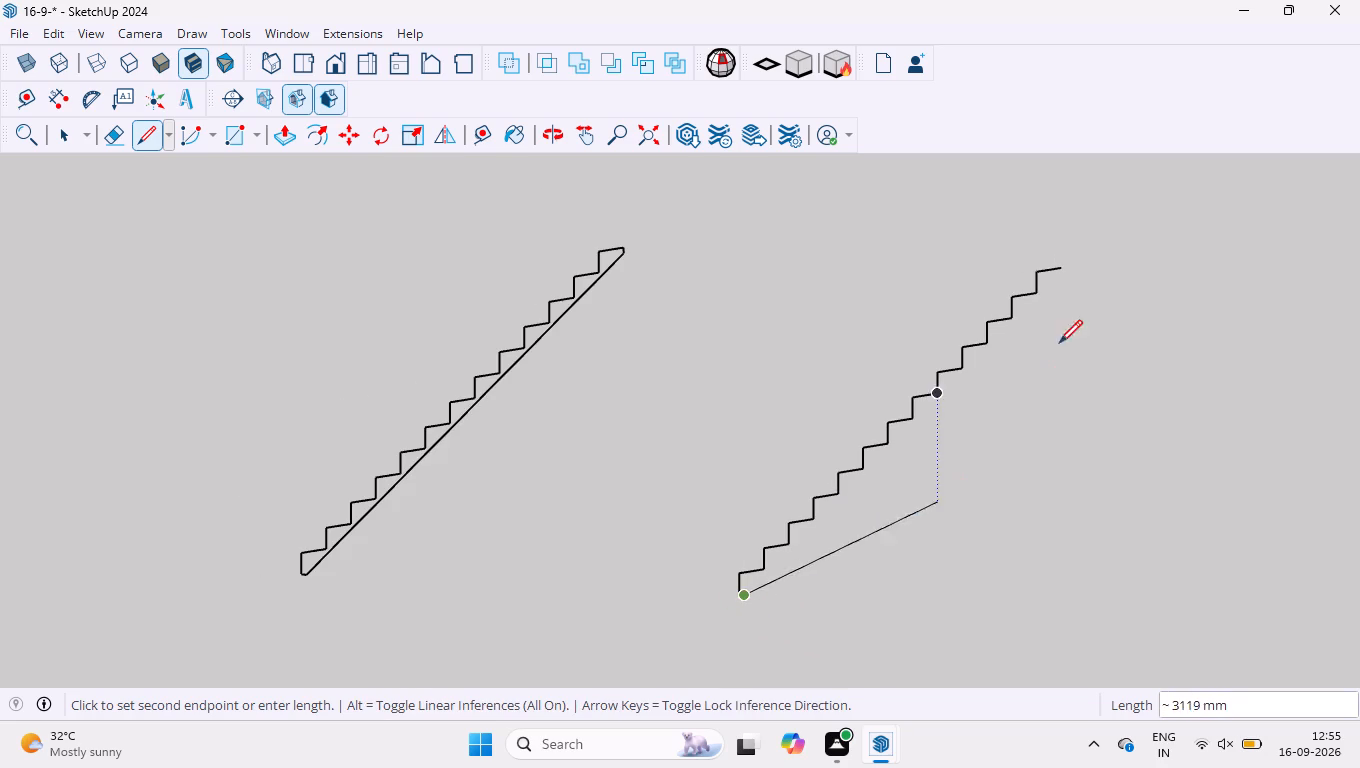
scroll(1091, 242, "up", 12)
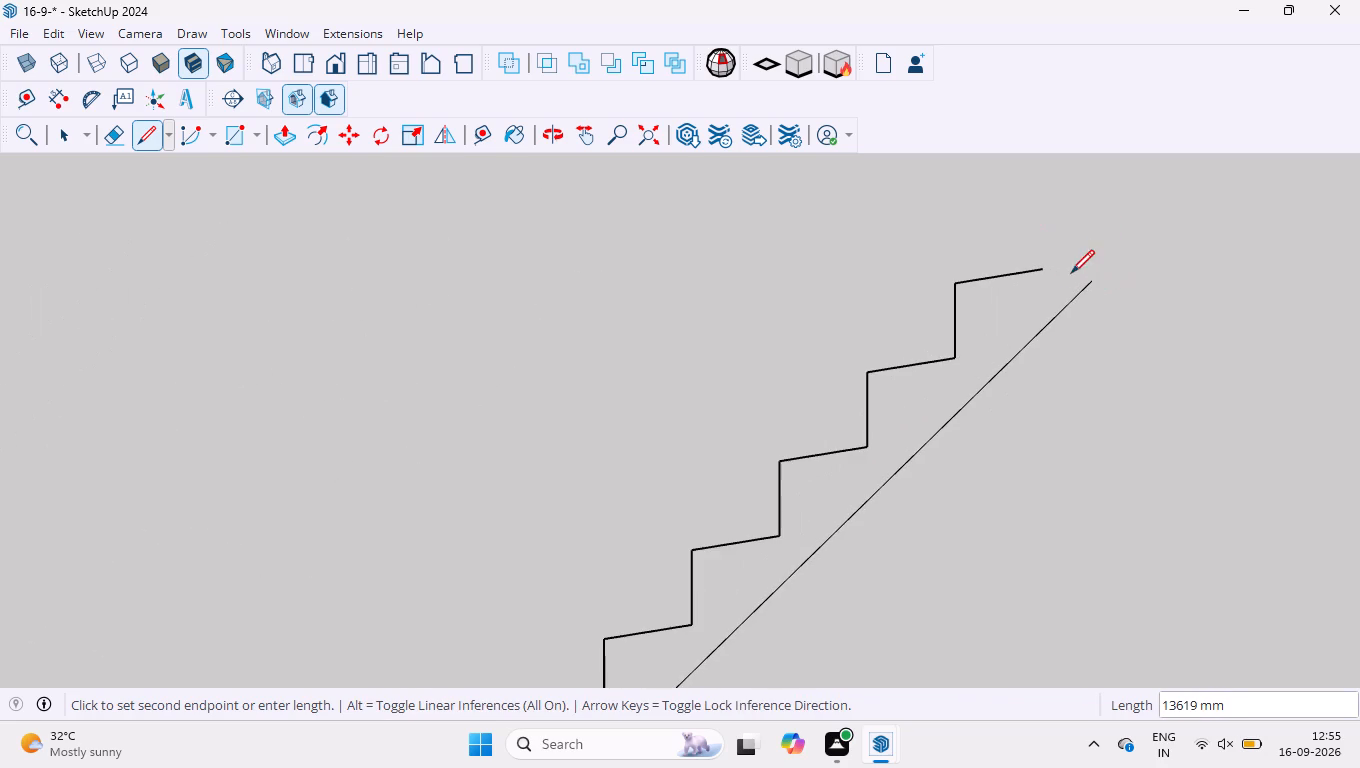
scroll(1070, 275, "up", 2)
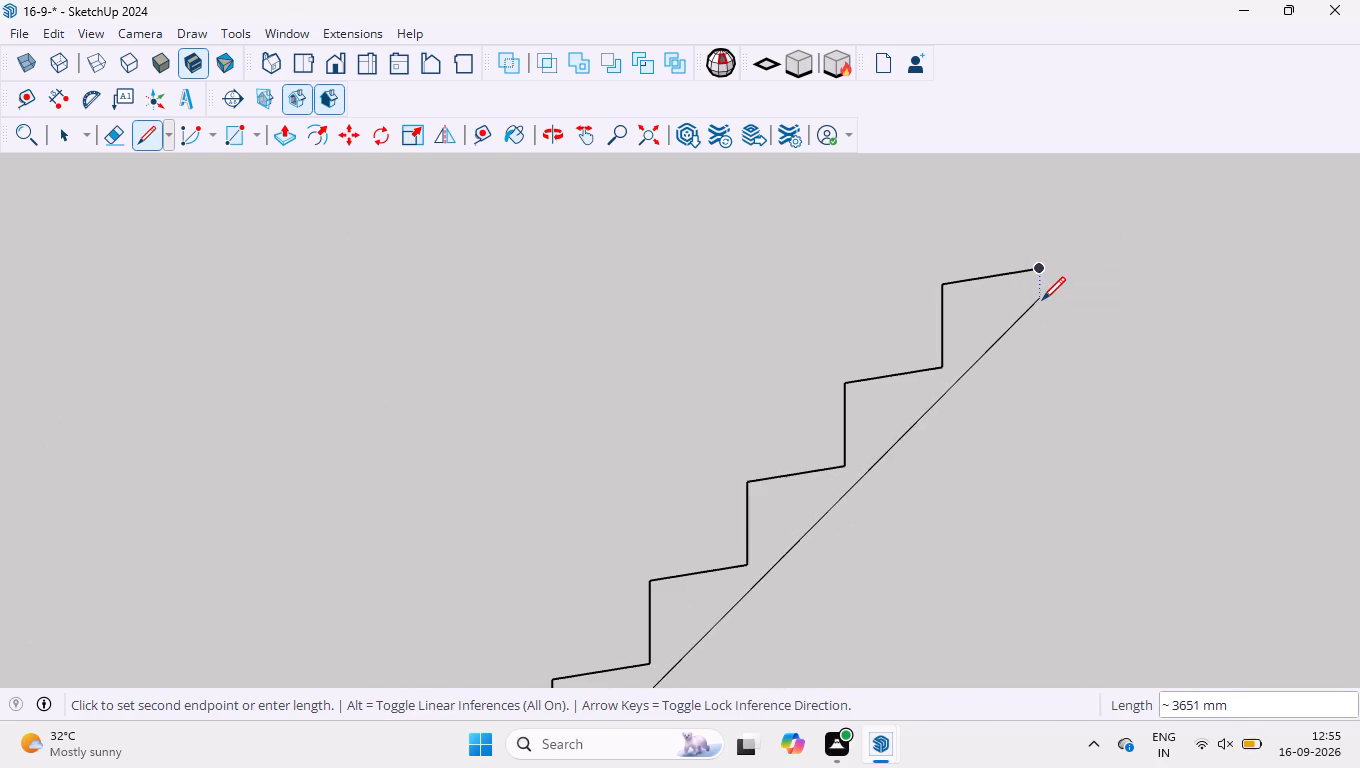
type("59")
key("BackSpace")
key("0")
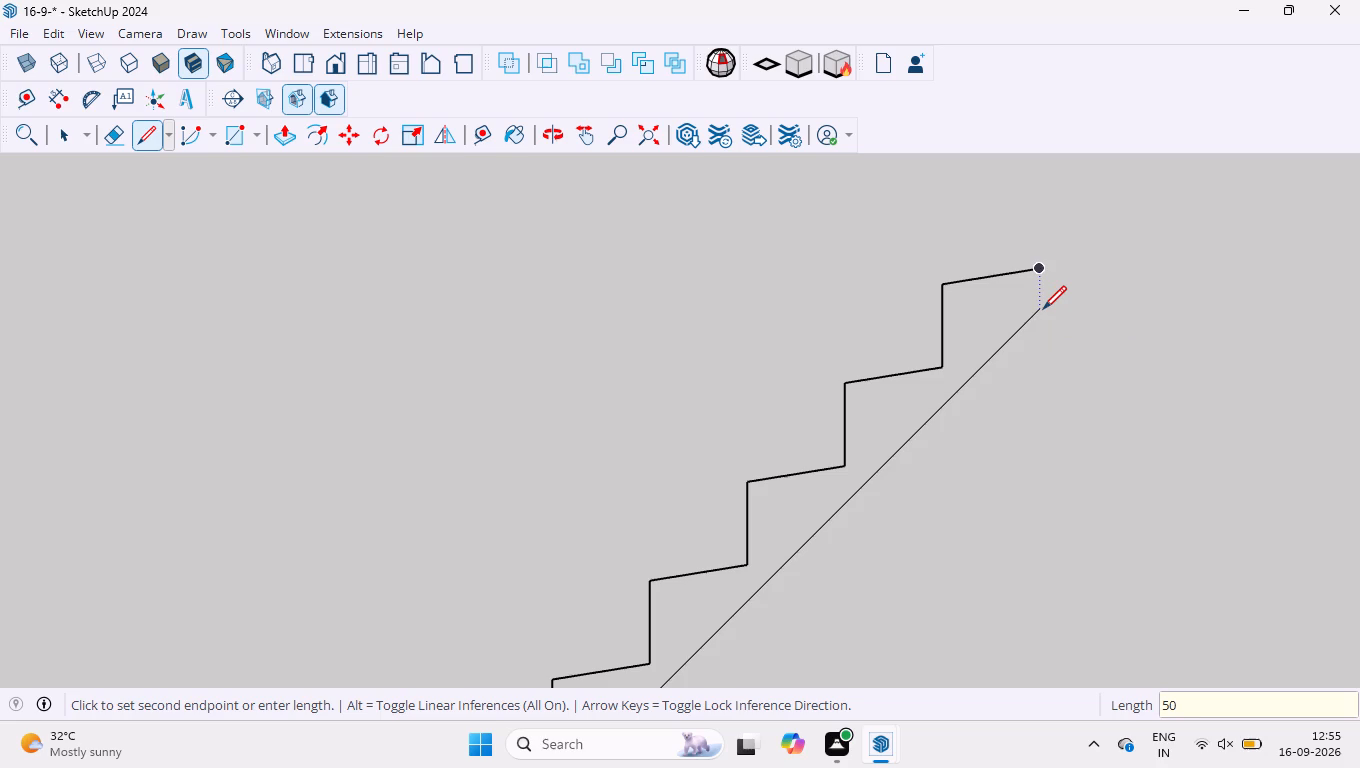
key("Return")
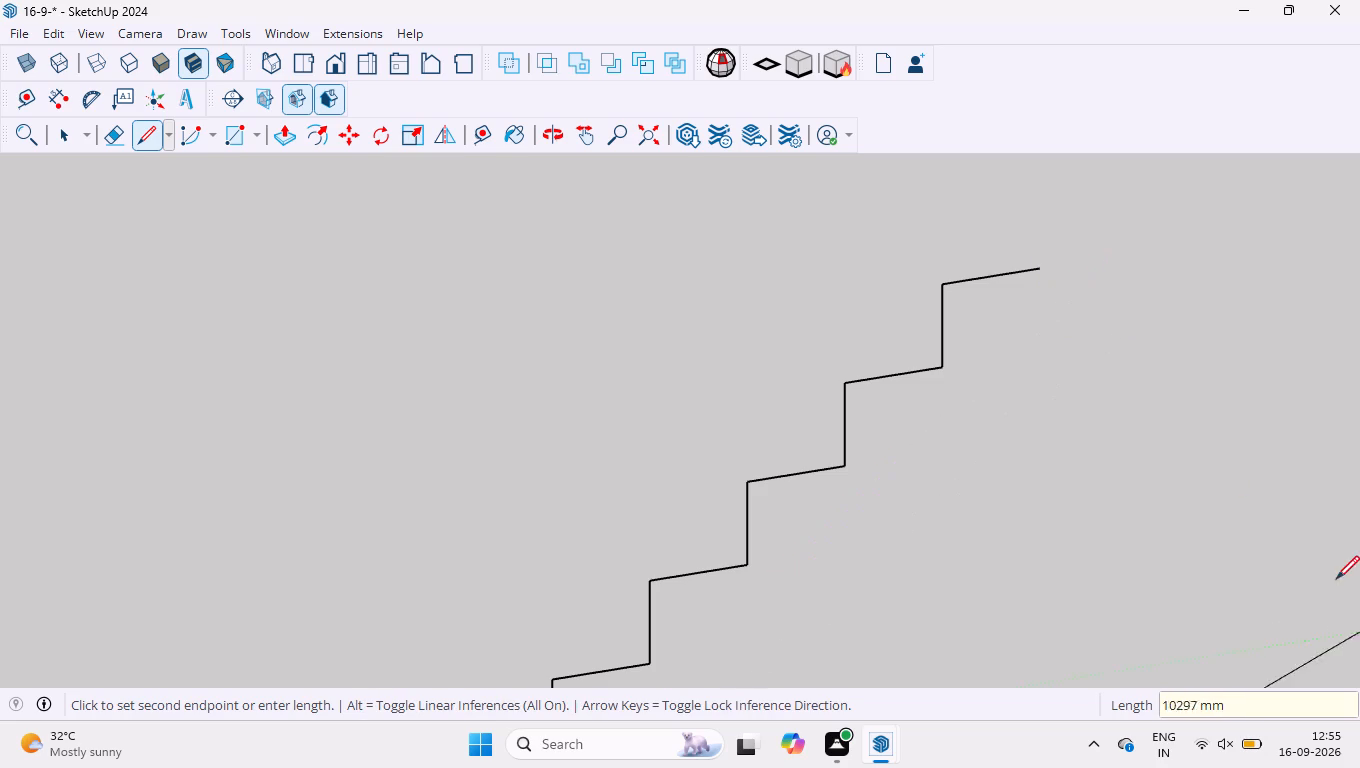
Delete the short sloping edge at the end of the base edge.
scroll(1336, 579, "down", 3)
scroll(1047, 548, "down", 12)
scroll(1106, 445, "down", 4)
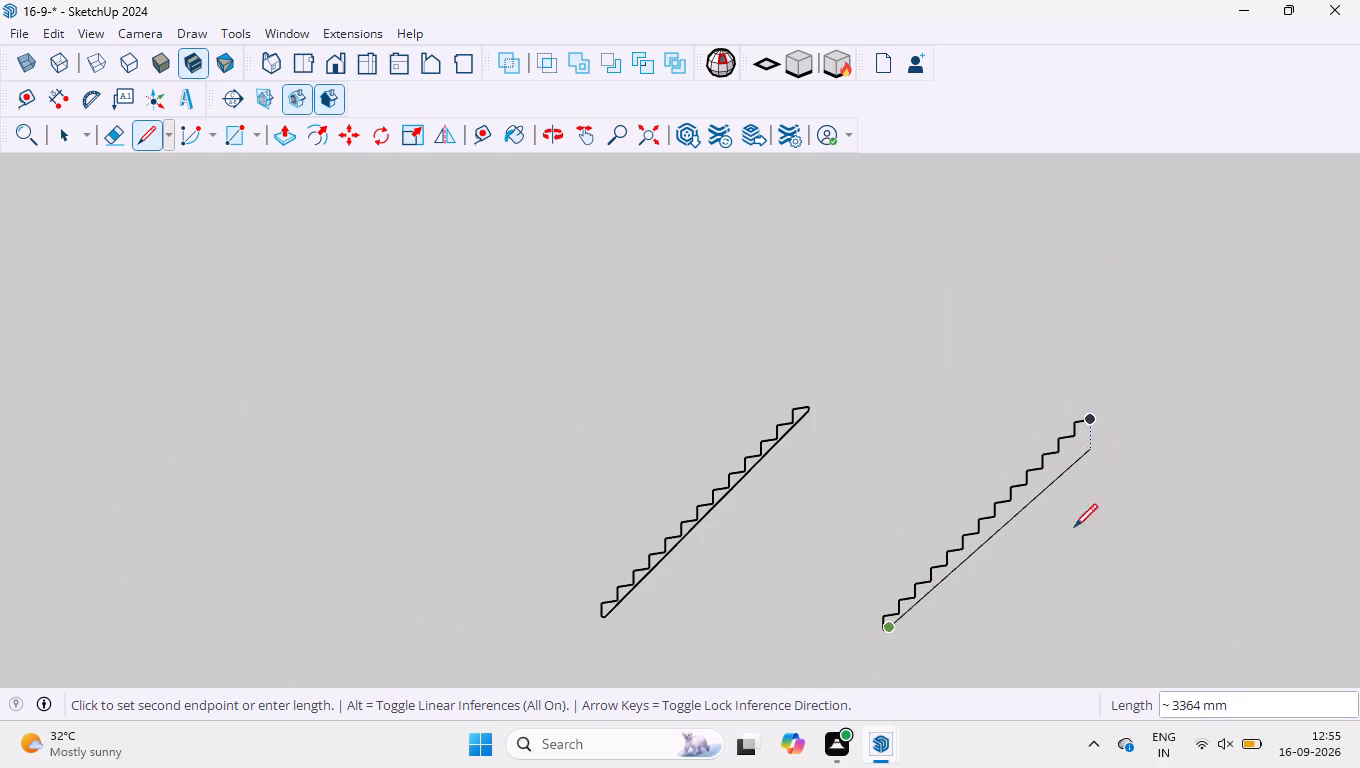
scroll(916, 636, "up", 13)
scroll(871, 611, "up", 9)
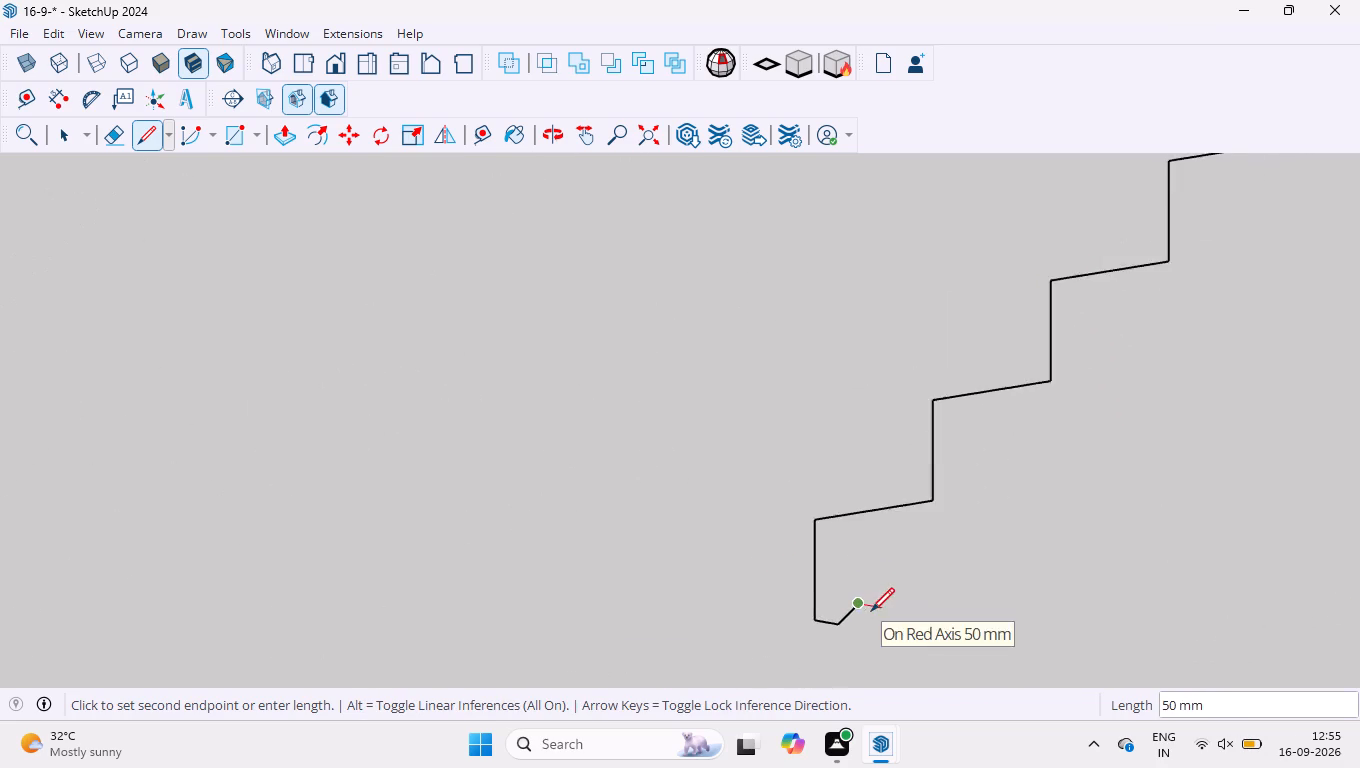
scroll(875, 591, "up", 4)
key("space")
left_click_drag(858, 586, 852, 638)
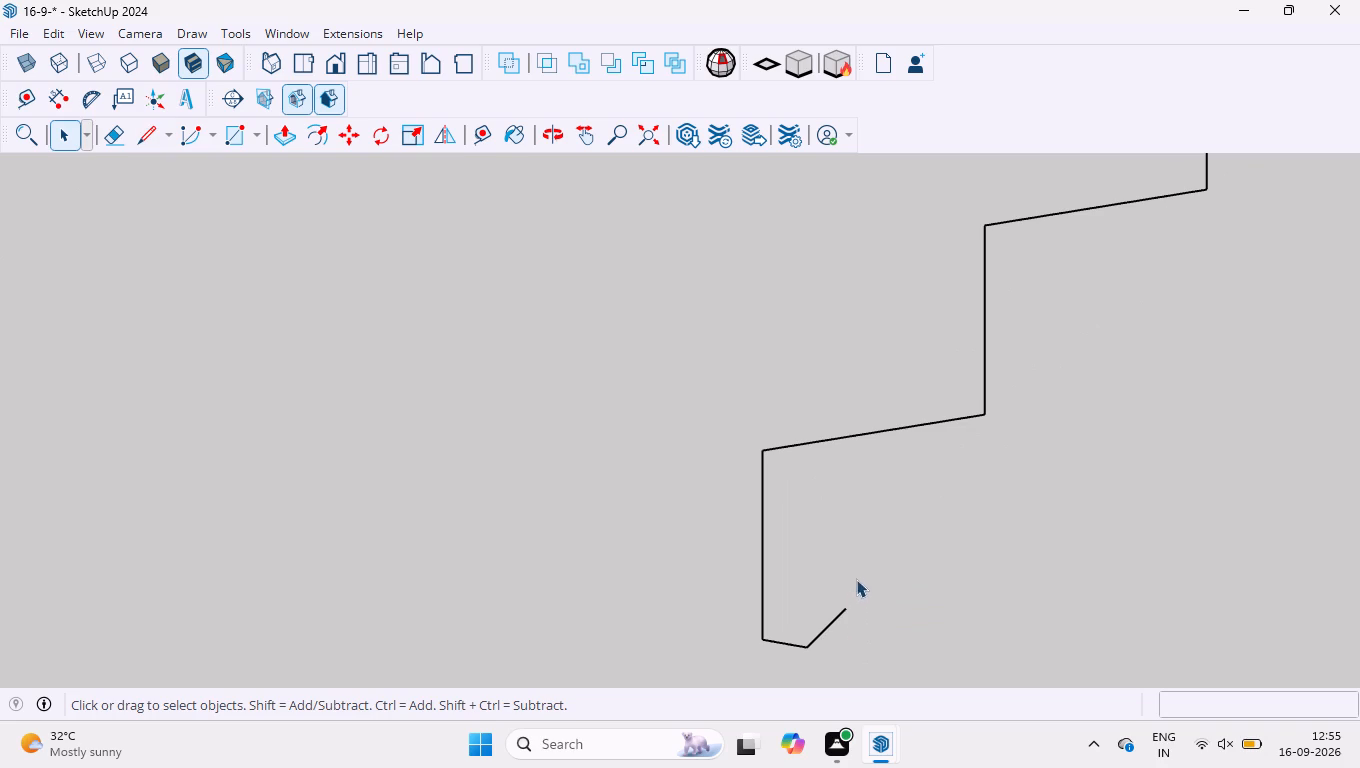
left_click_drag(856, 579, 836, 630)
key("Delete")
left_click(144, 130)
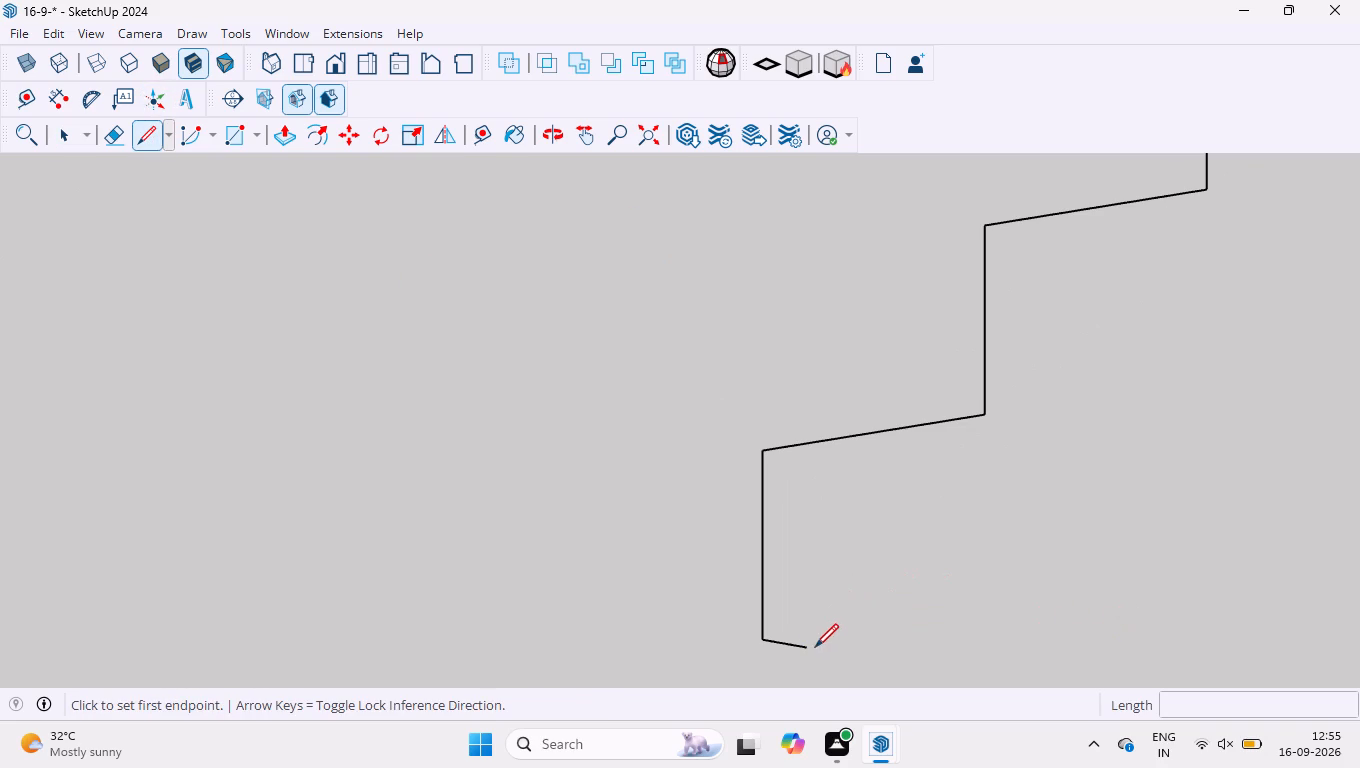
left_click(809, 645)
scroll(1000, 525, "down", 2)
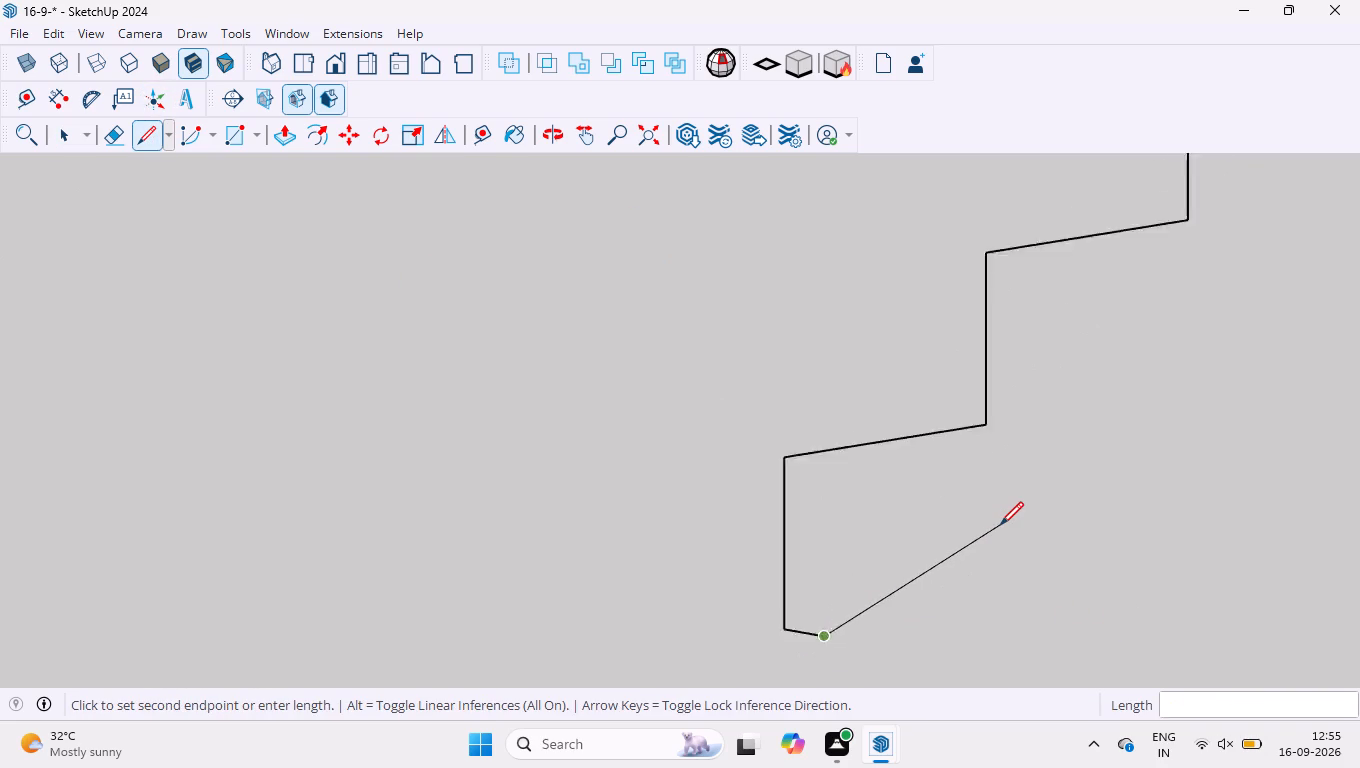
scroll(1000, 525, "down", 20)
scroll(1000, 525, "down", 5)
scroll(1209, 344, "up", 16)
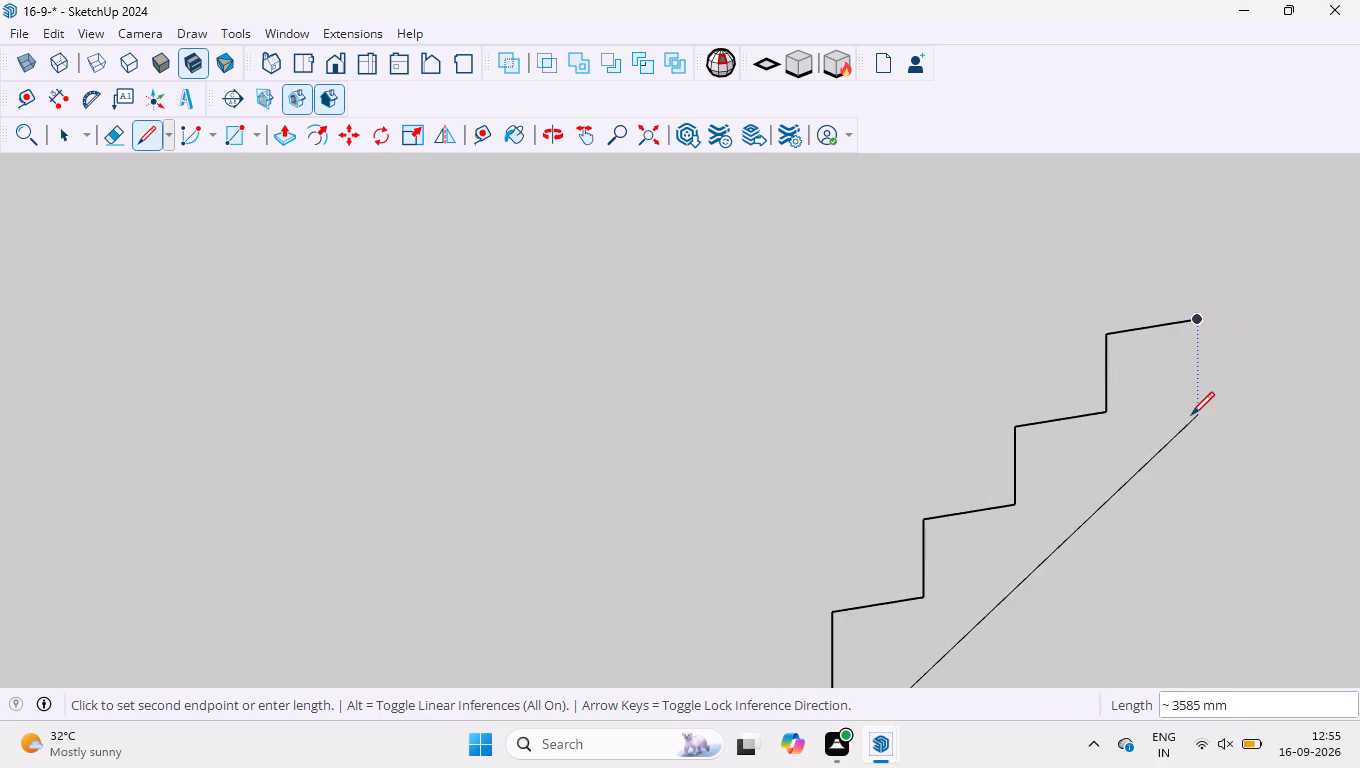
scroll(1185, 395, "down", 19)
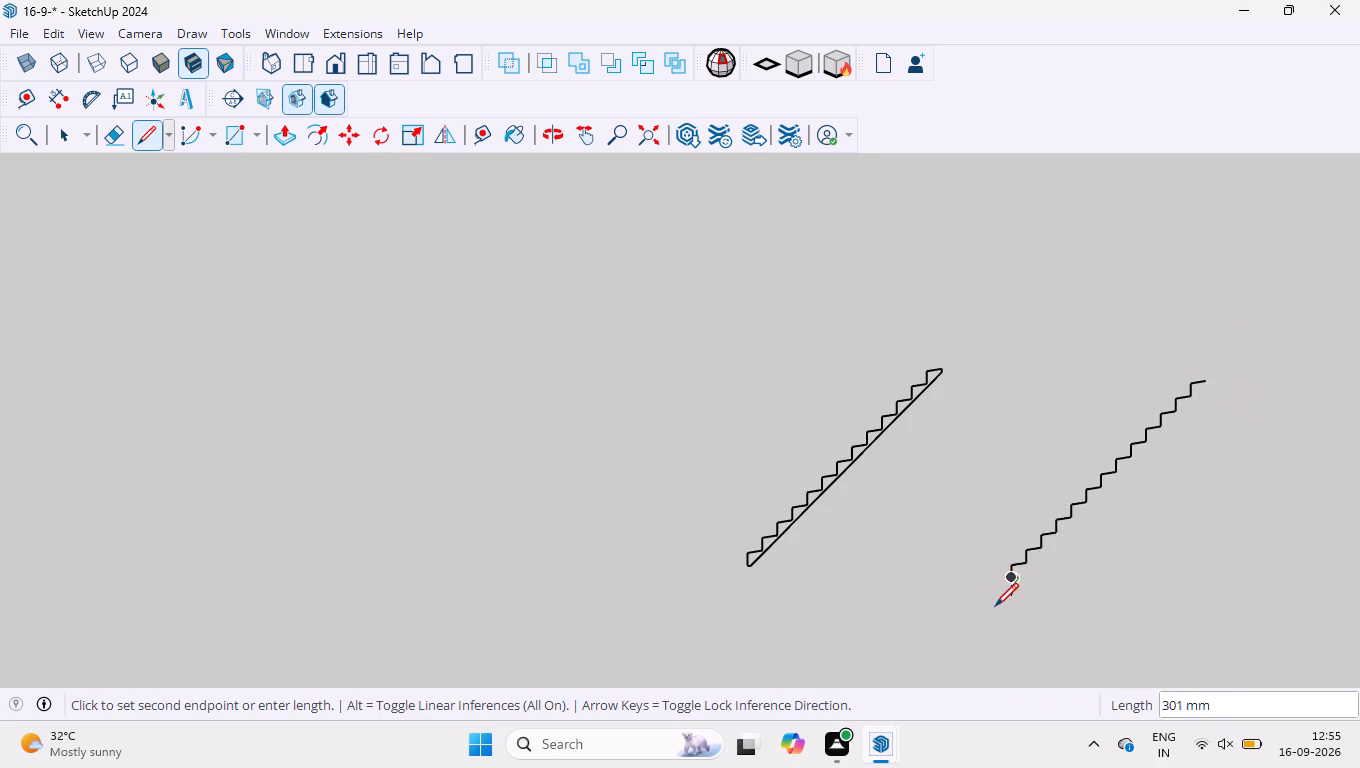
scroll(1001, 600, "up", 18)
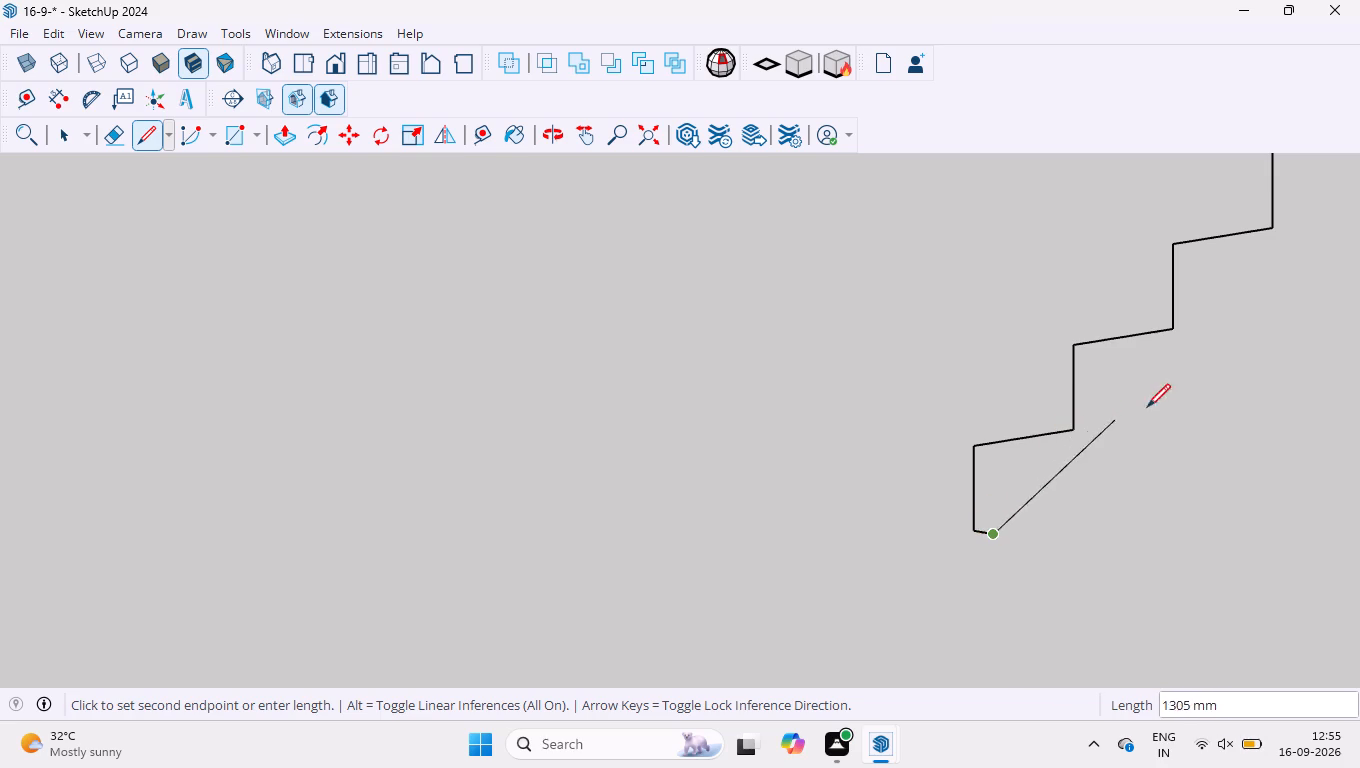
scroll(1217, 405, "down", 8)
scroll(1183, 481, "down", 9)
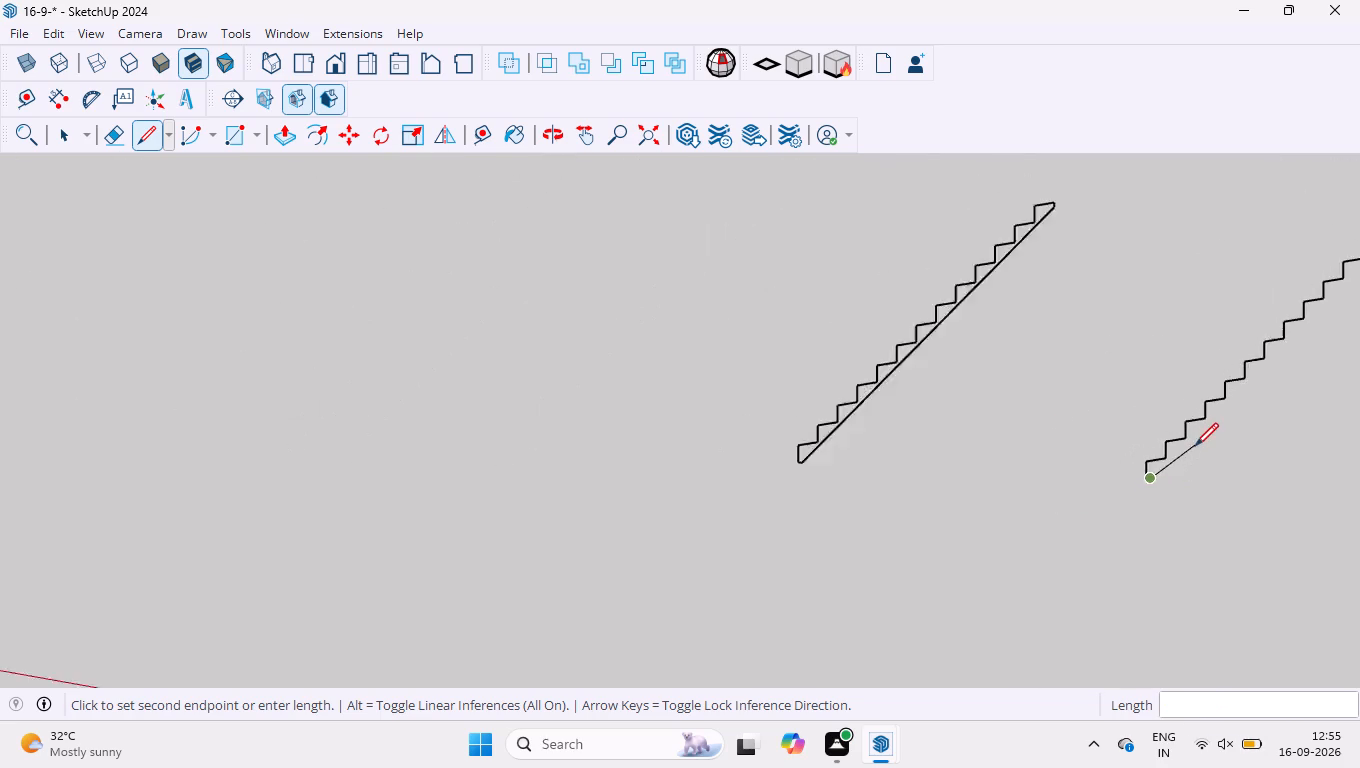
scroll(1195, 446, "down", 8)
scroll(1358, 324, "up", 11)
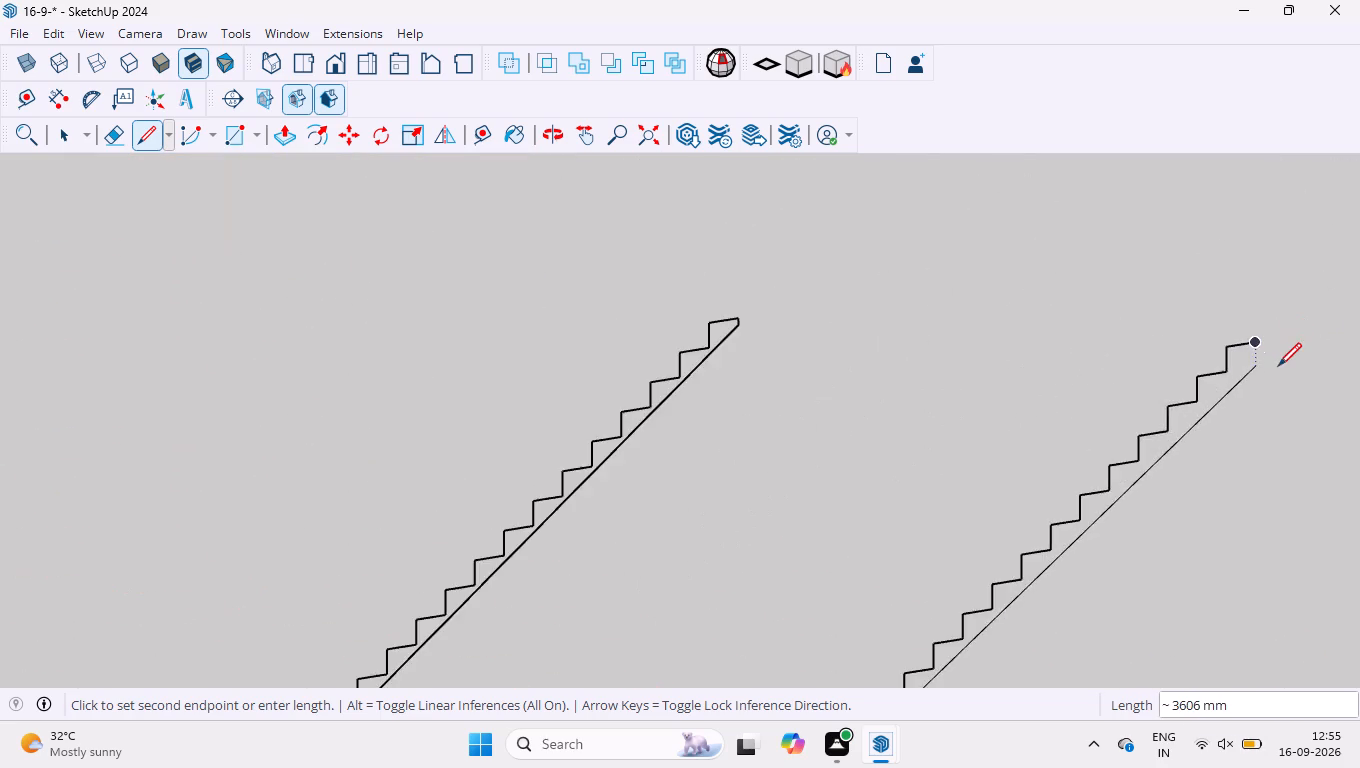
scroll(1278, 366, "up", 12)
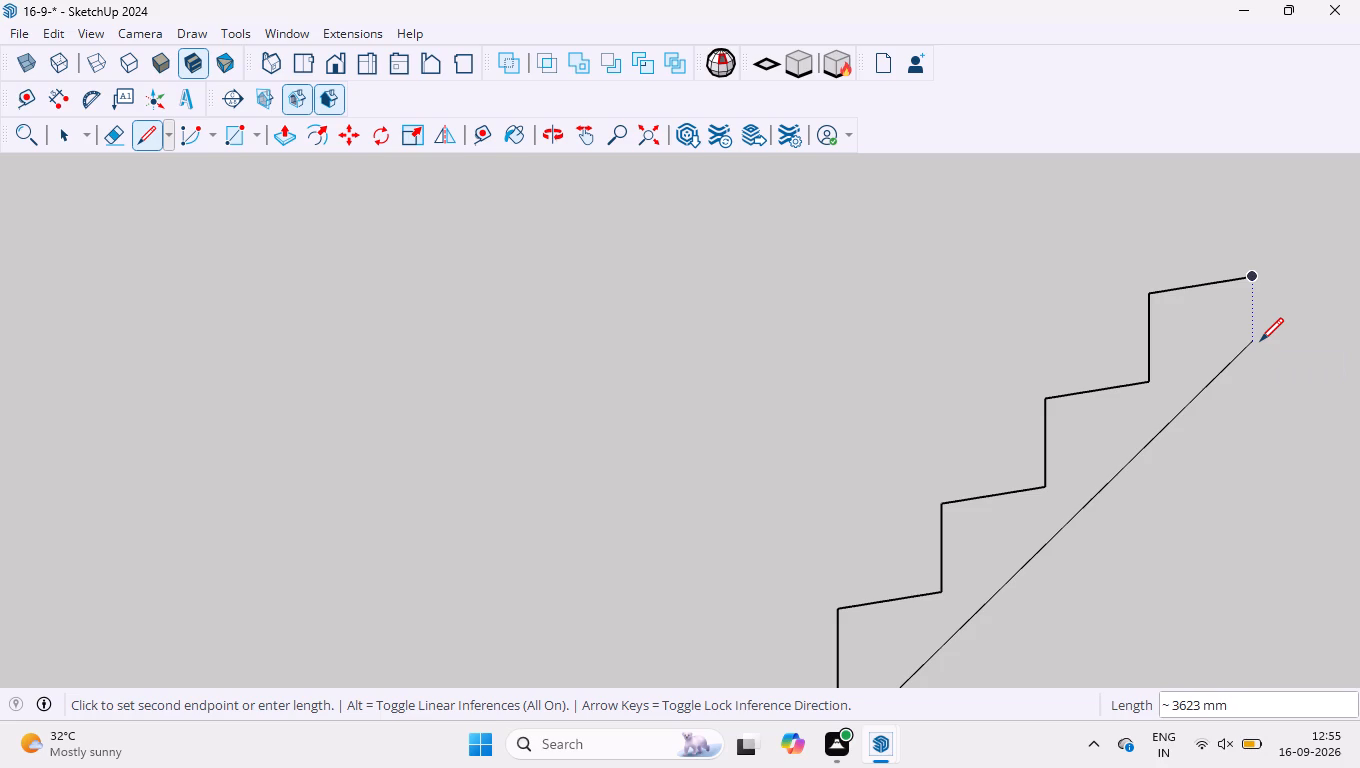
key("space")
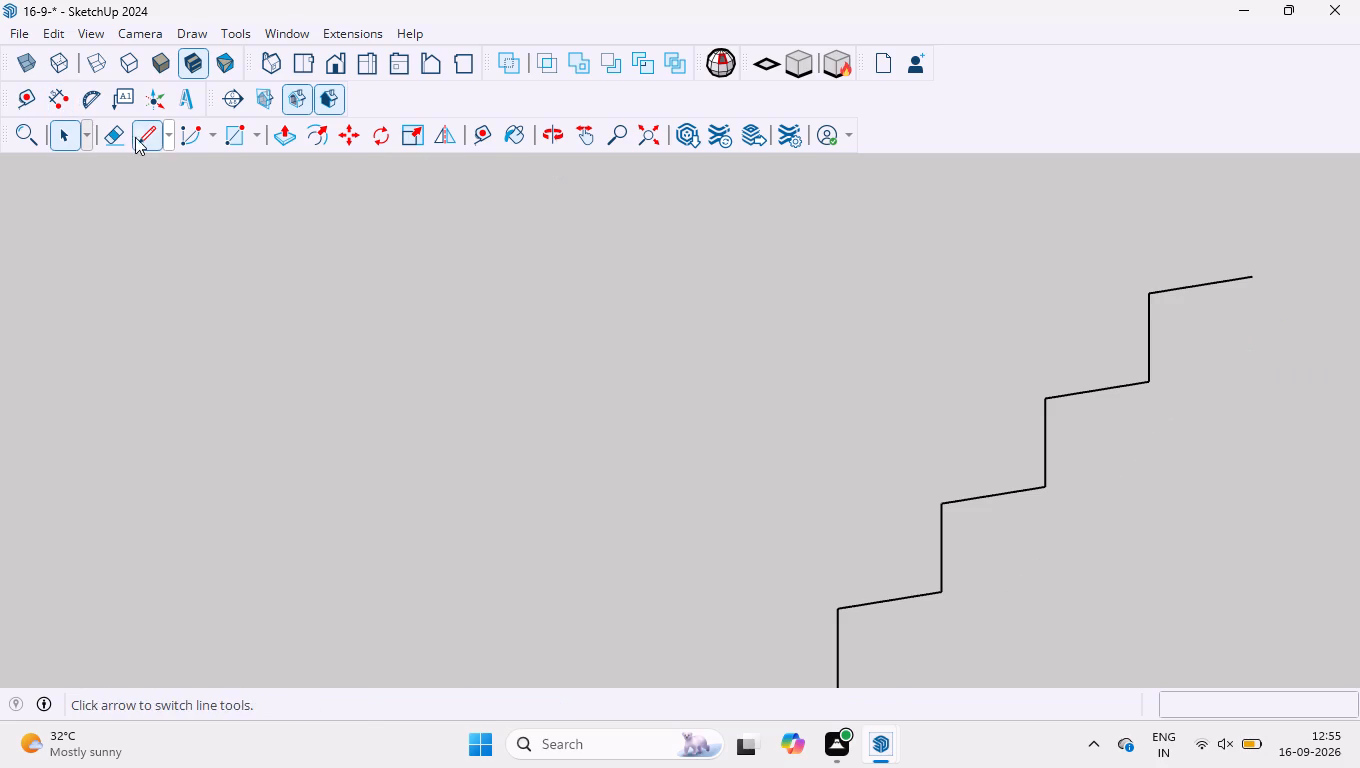
Draw a 50 mm vertical edge down from the end of the top tread.
left_click(138, 137)
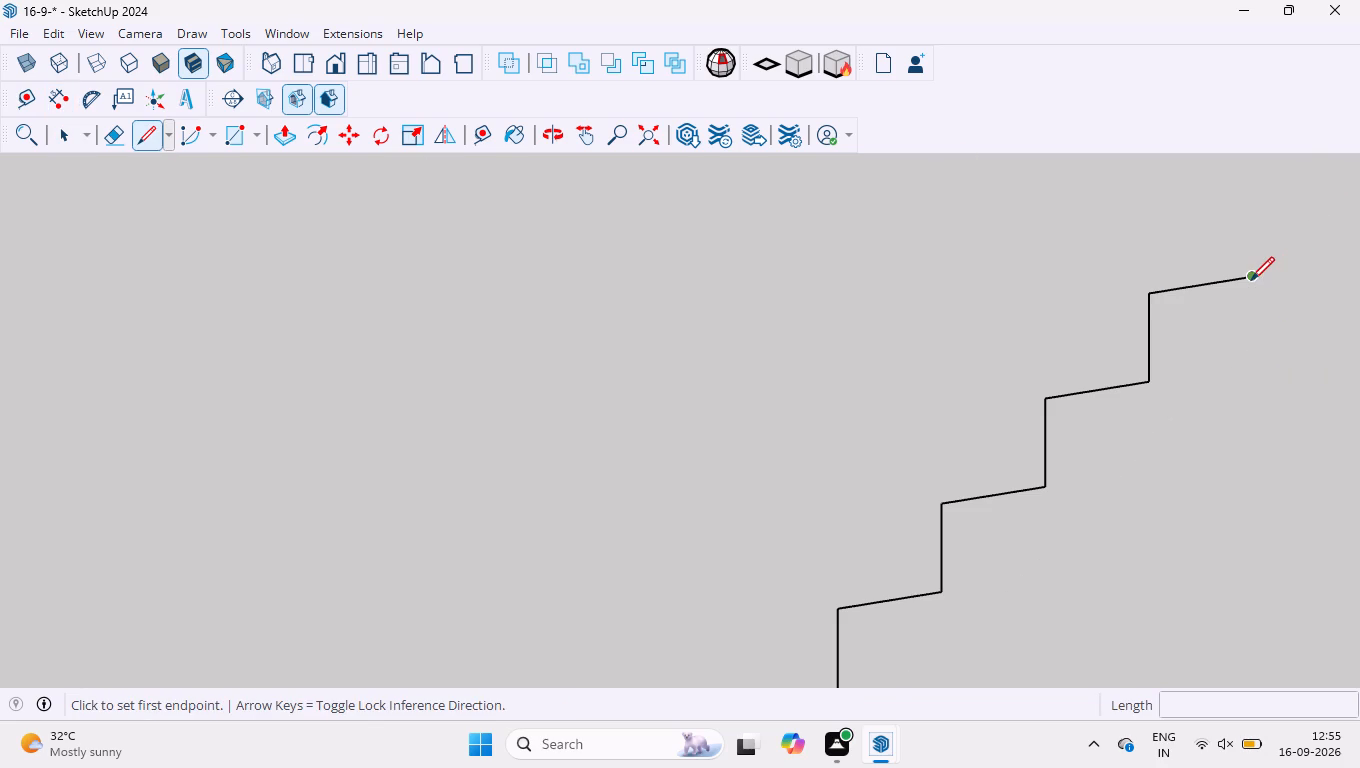
left_click(1251, 280)
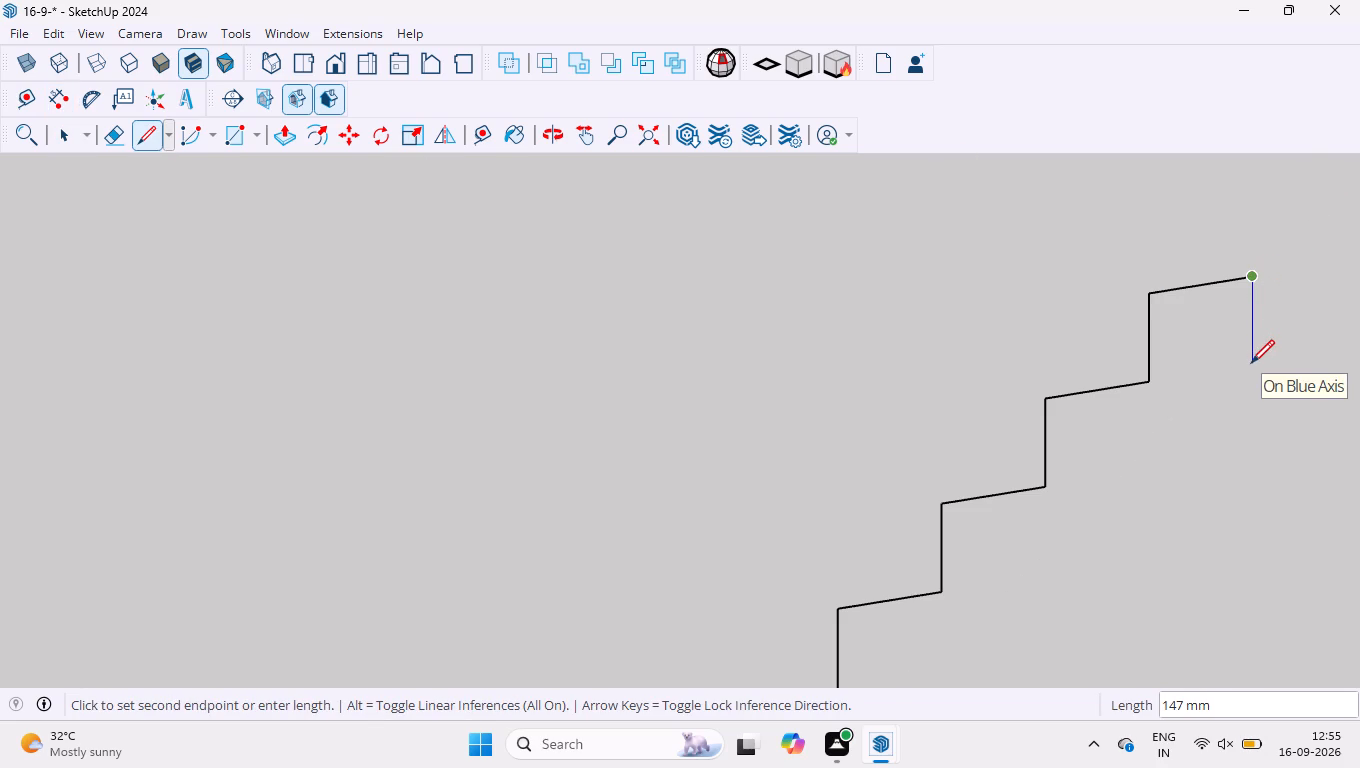
type("50")
key("Return")
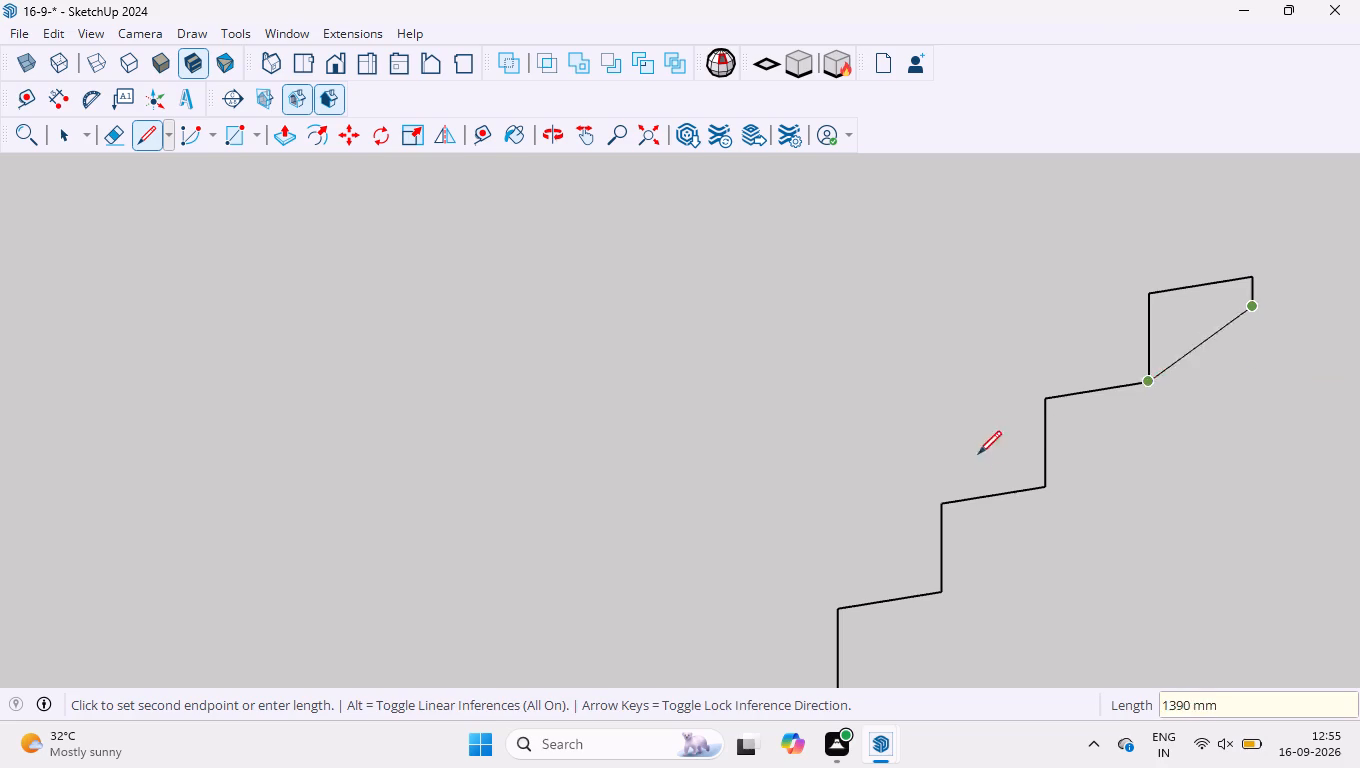
Draw the long sloping underside from the top vertical edge's lower end to the end of the short base edge.
scroll(1067, 516, "down", 20)
scroll(1094, 551, "down", 3)
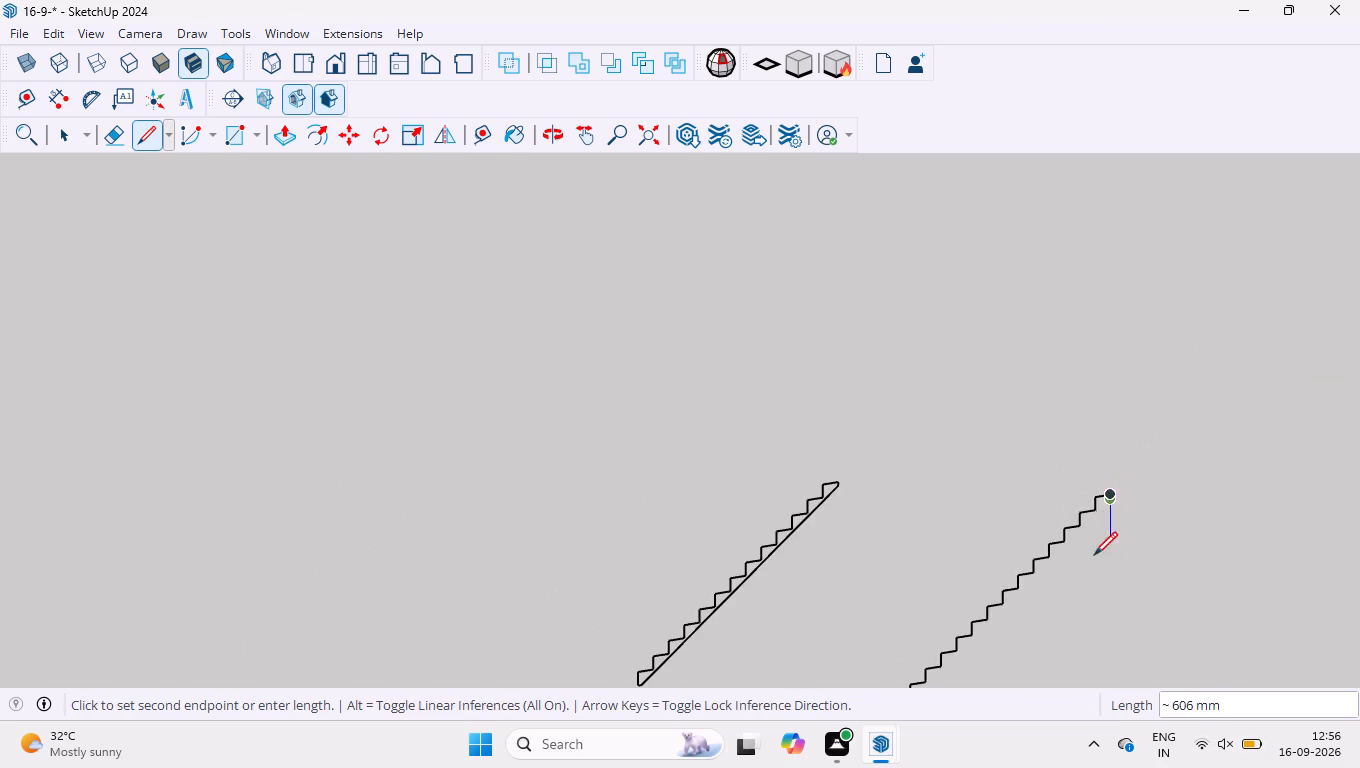
scroll(1094, 555, "down", 1)
scroll(996, 682, "up", 16)
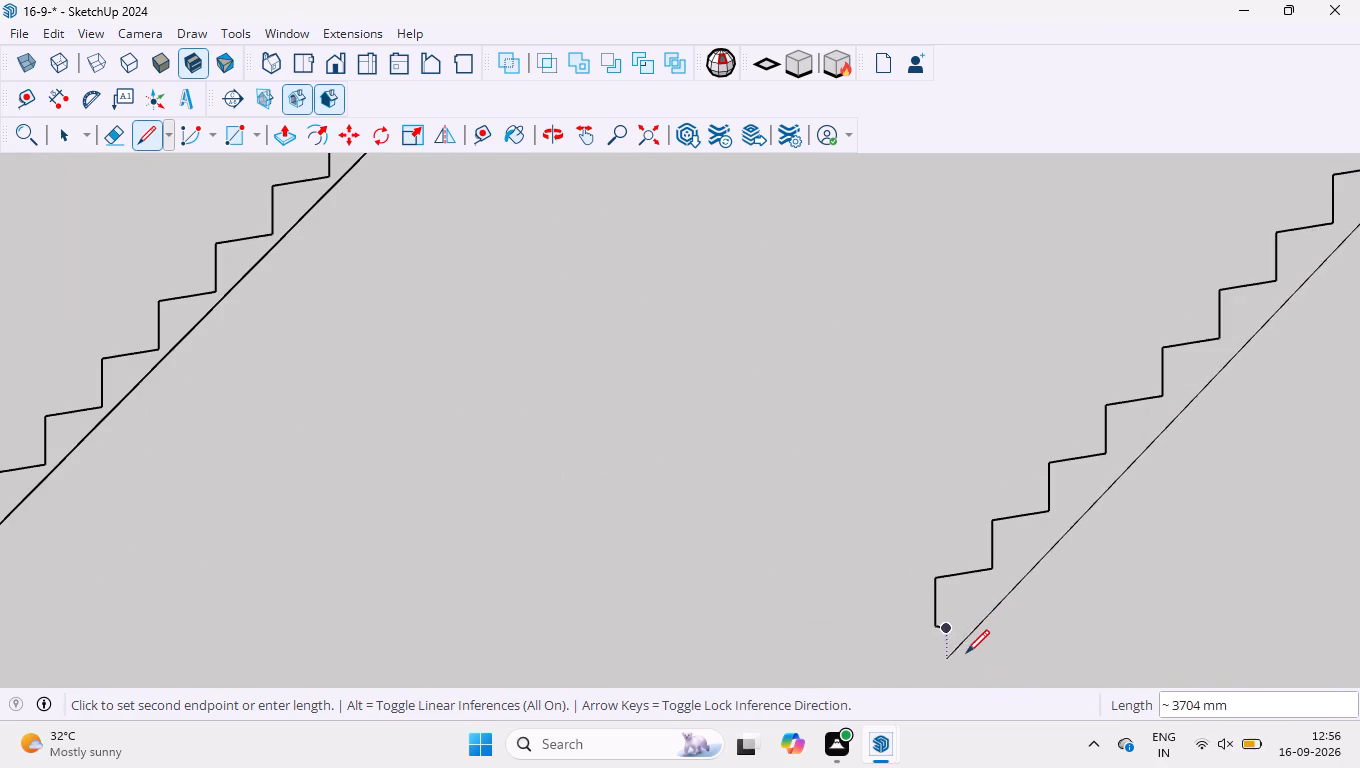
left_click(944, 631)
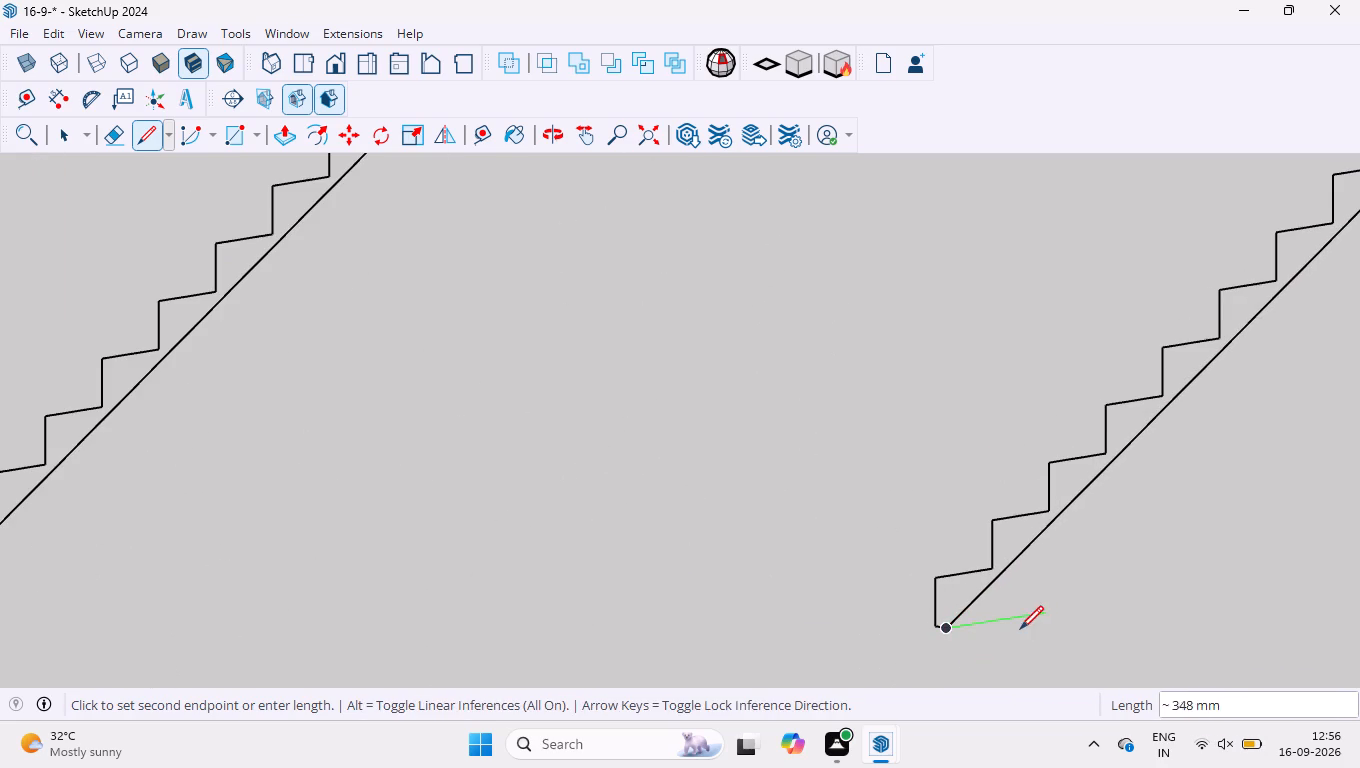
key("space")
scroll(853, 568, "down", 13)
scroll(1034, 540, "up", 3)
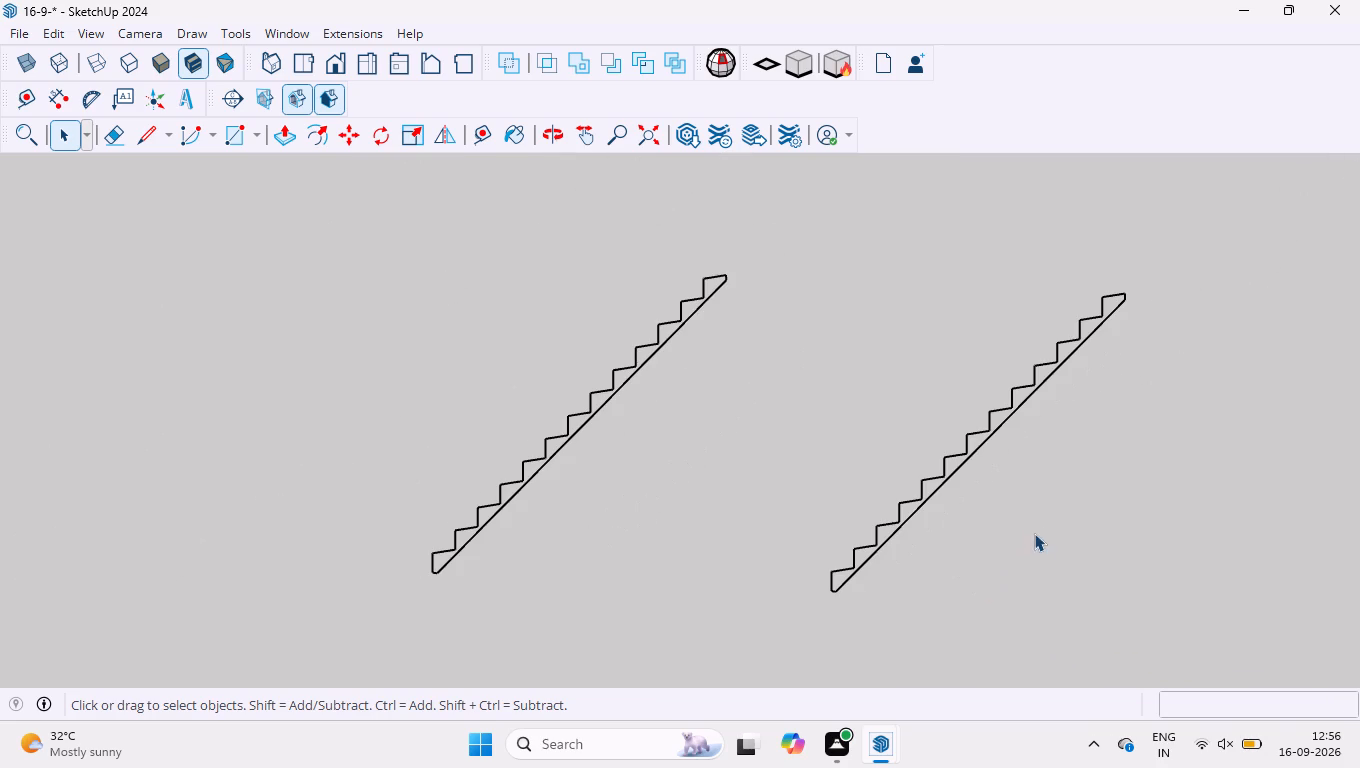
Delete the duplicate stair outline that stands beside the original, including all its steps and sloping underside.
left_click_drag(868, 238, 516, 515)
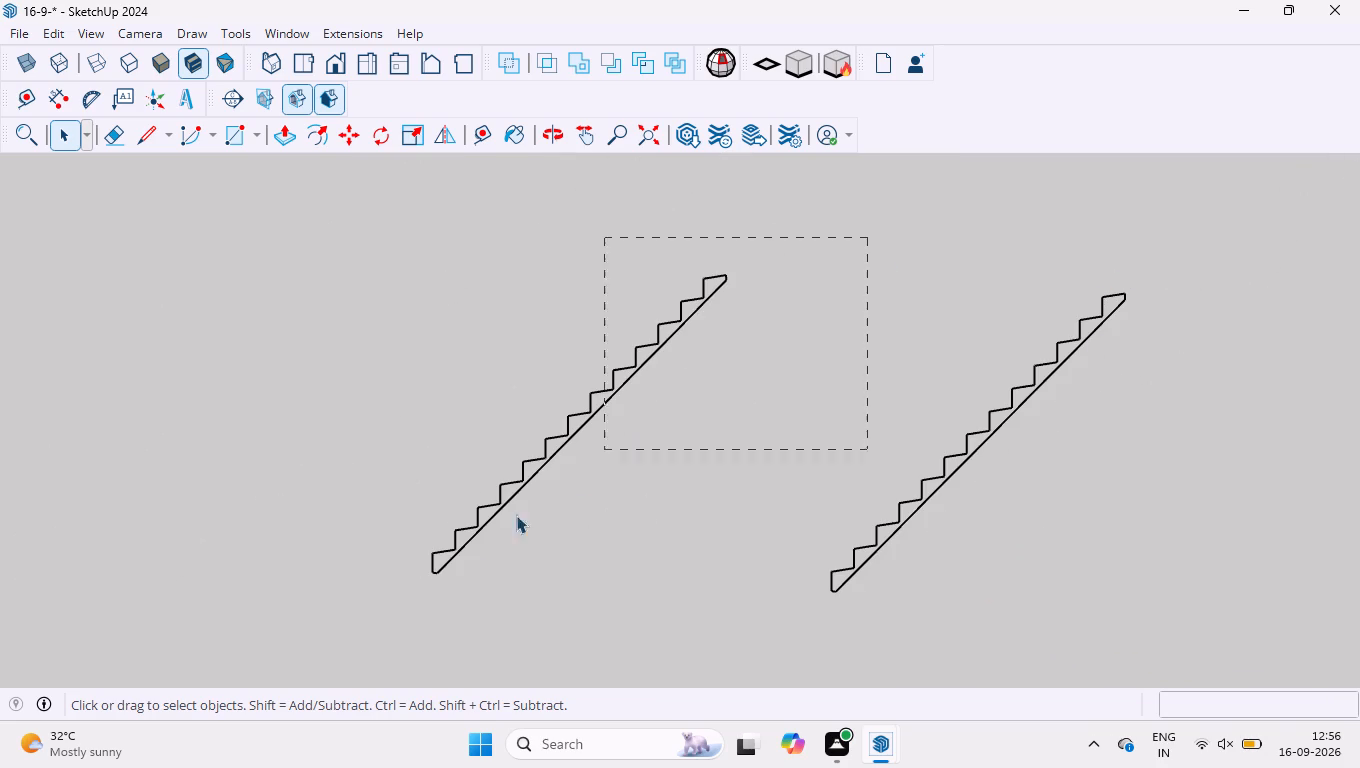
left_click_drag(516, 515, 886, 262)
left_click_drag(1345, 214, 1168, 356)
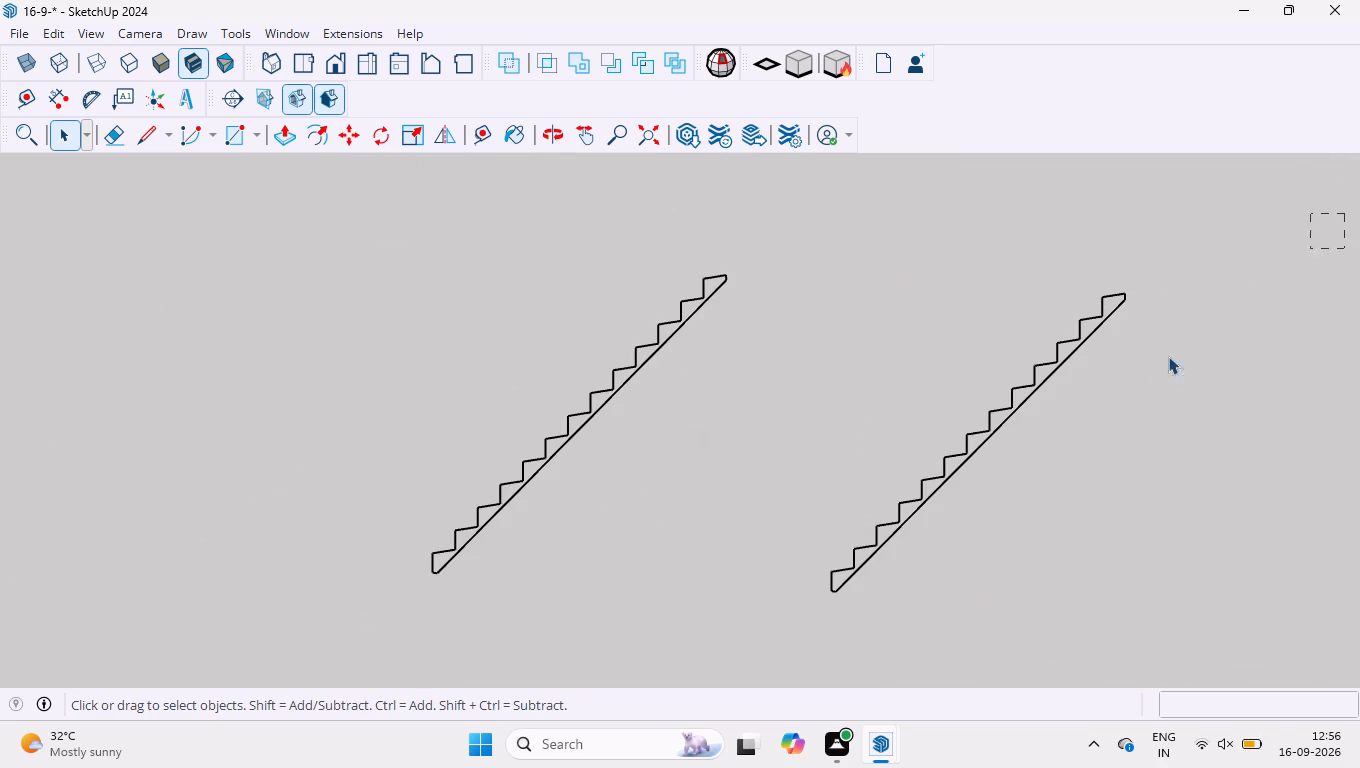
left_click_drag(1168, 356, 708, 671)
left_click(813, 431)
left_click_drag(1278, 219, 1143, 398)
left_click_drag(1143, 398, 826, 639)
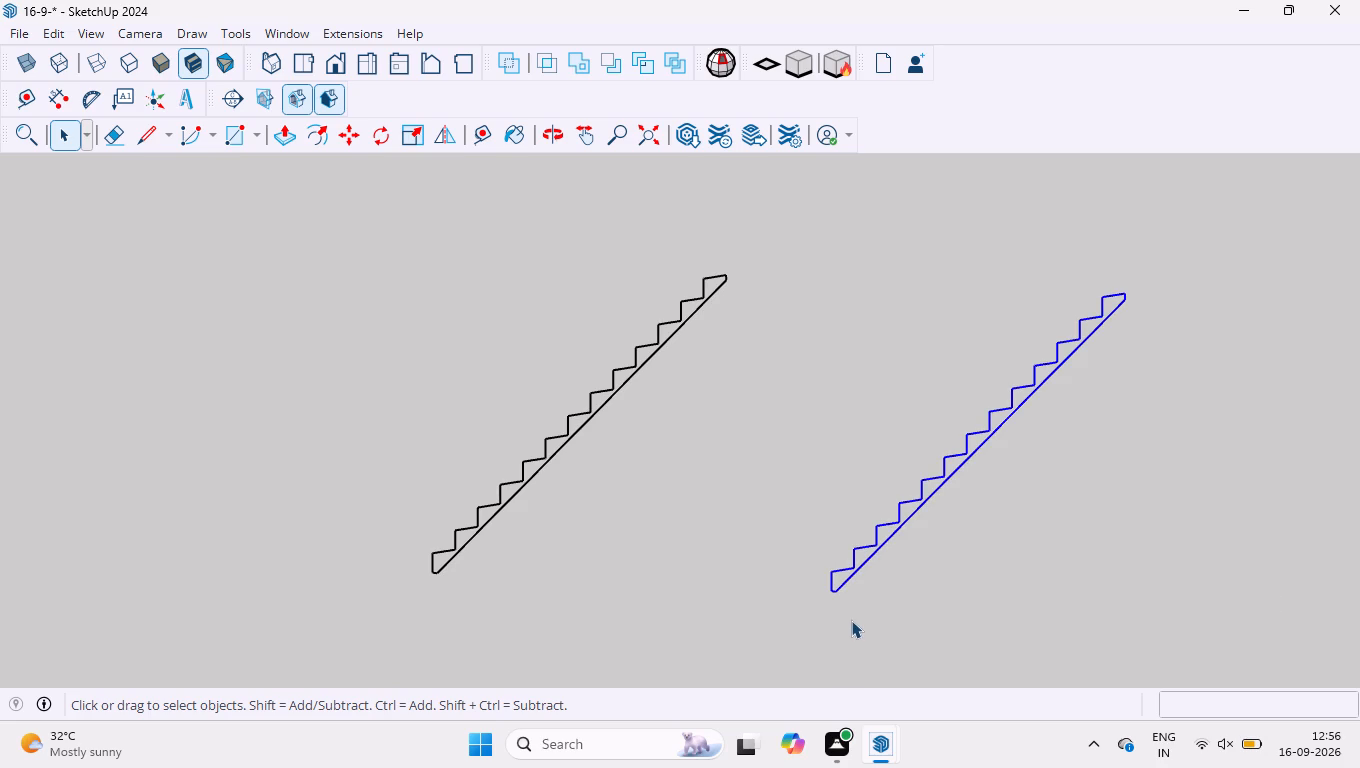
key("Delete")
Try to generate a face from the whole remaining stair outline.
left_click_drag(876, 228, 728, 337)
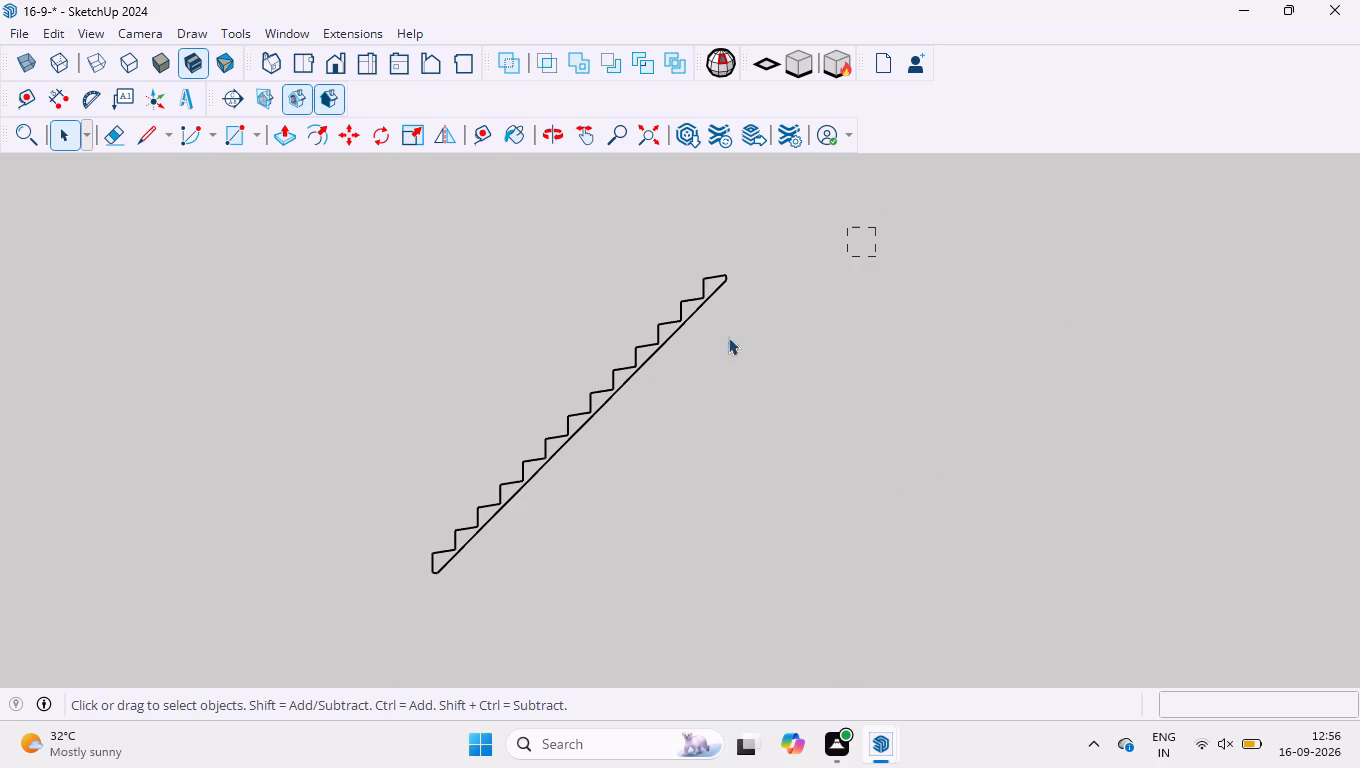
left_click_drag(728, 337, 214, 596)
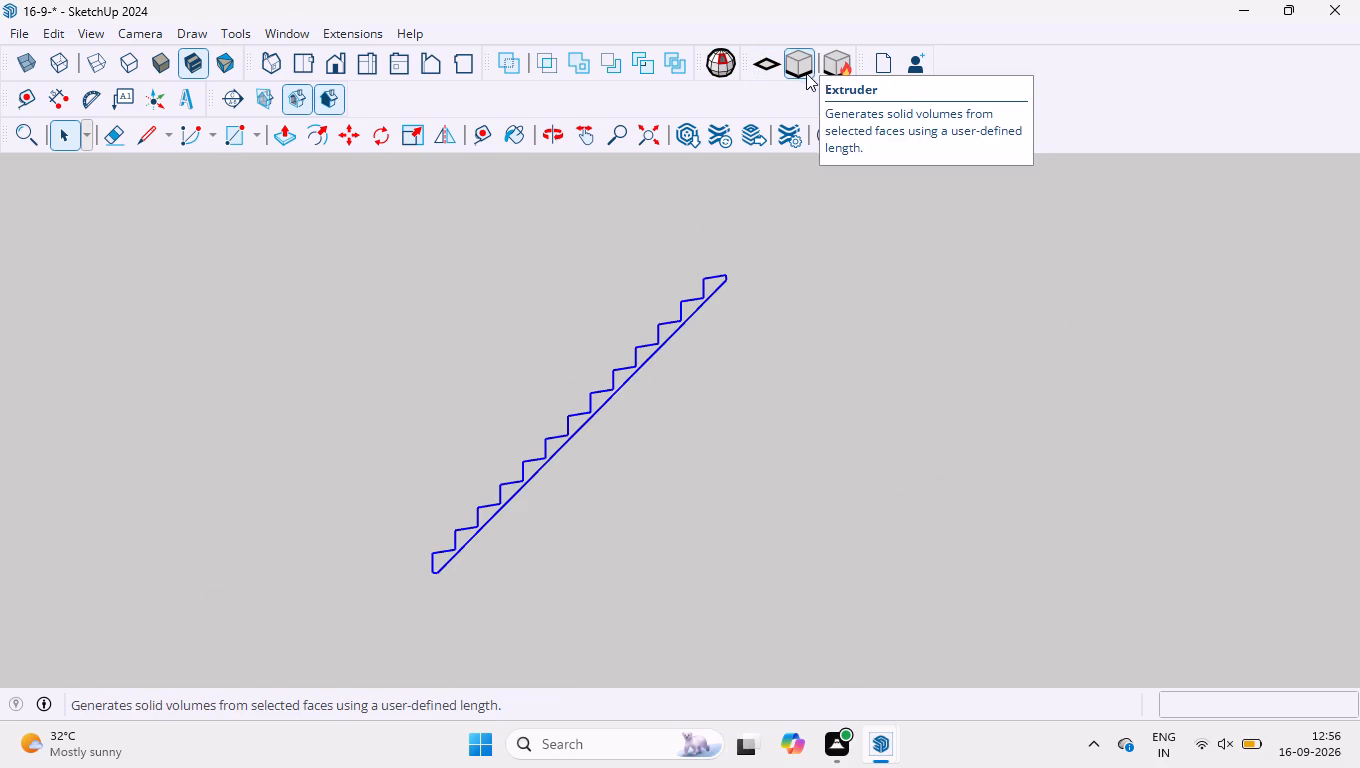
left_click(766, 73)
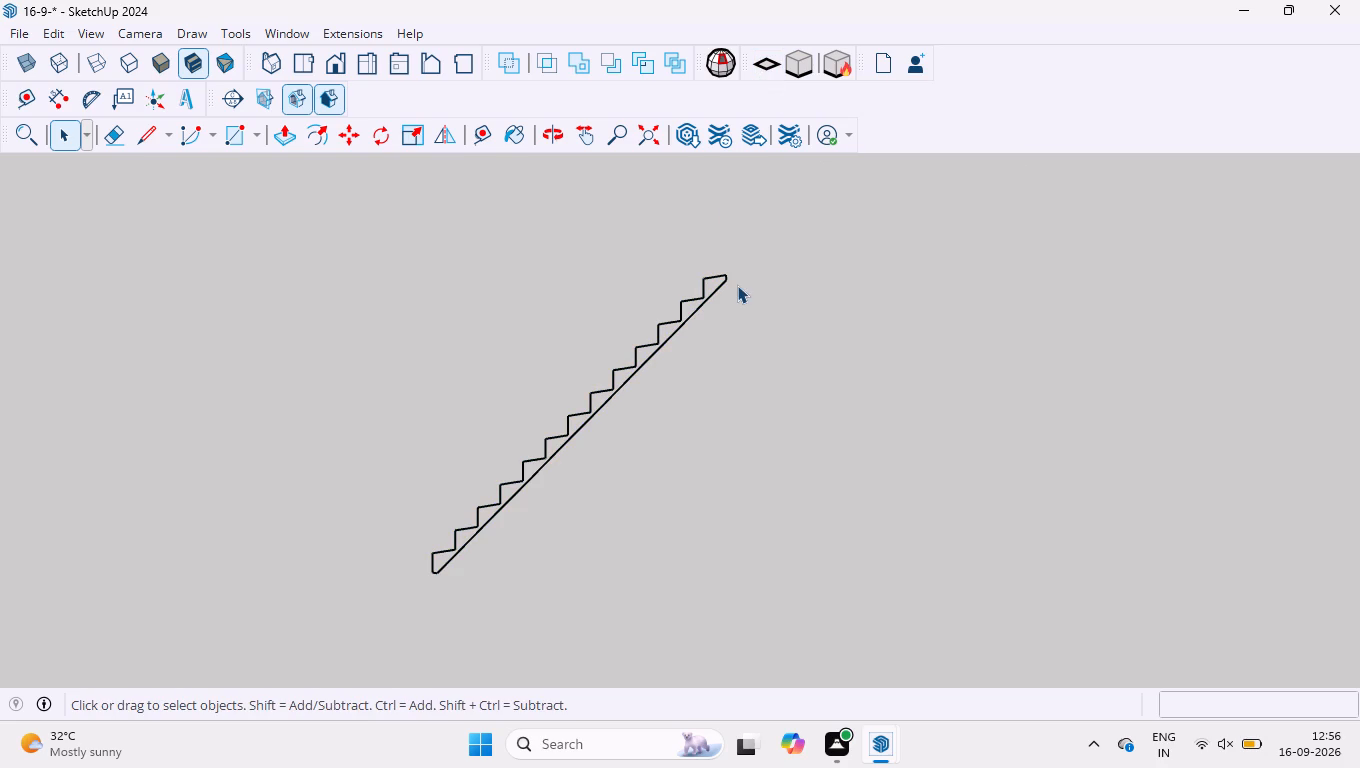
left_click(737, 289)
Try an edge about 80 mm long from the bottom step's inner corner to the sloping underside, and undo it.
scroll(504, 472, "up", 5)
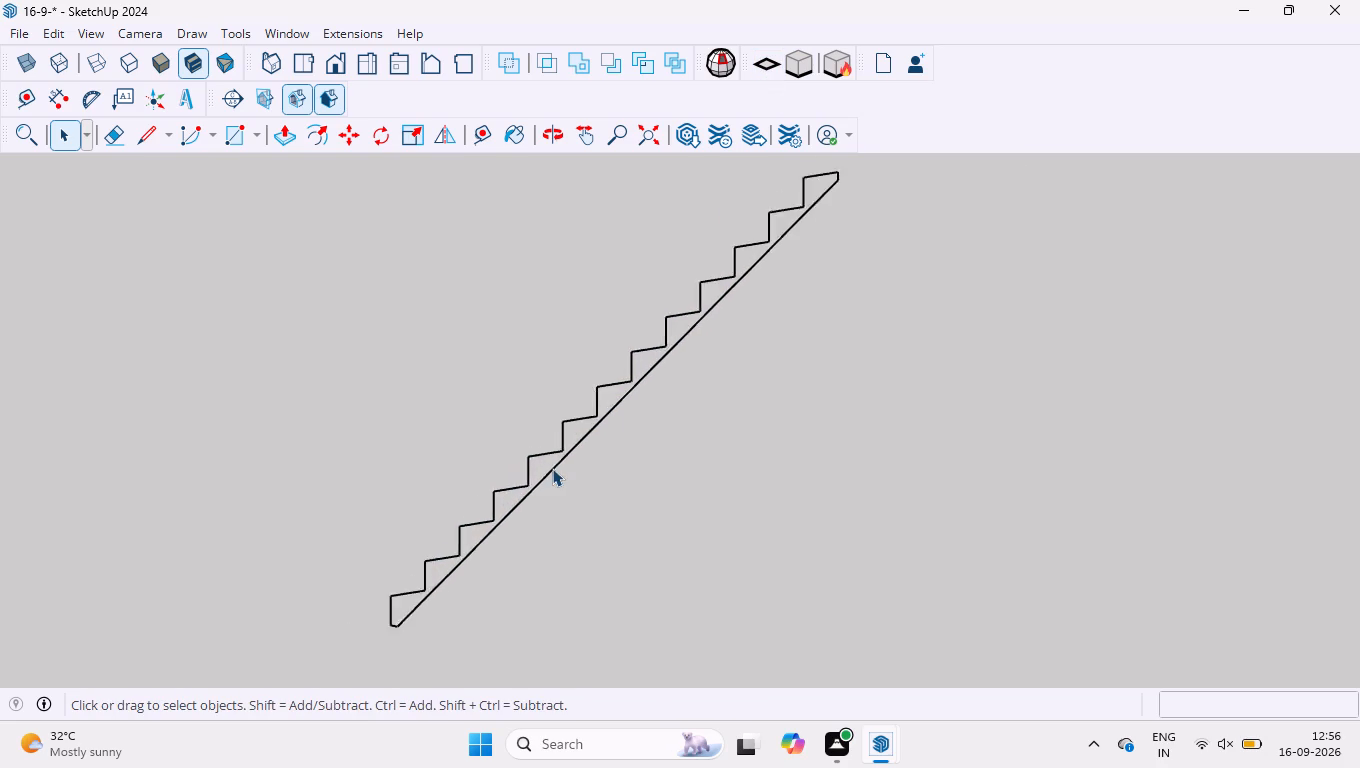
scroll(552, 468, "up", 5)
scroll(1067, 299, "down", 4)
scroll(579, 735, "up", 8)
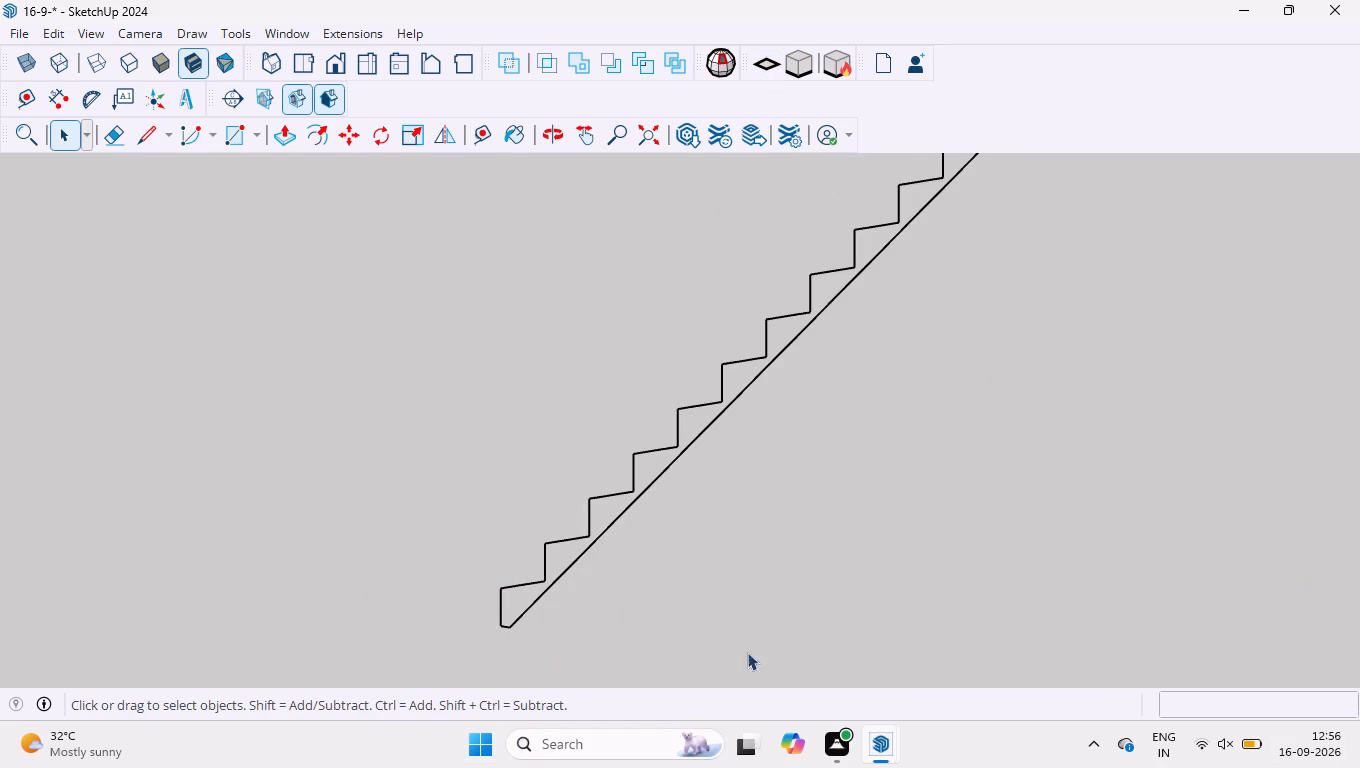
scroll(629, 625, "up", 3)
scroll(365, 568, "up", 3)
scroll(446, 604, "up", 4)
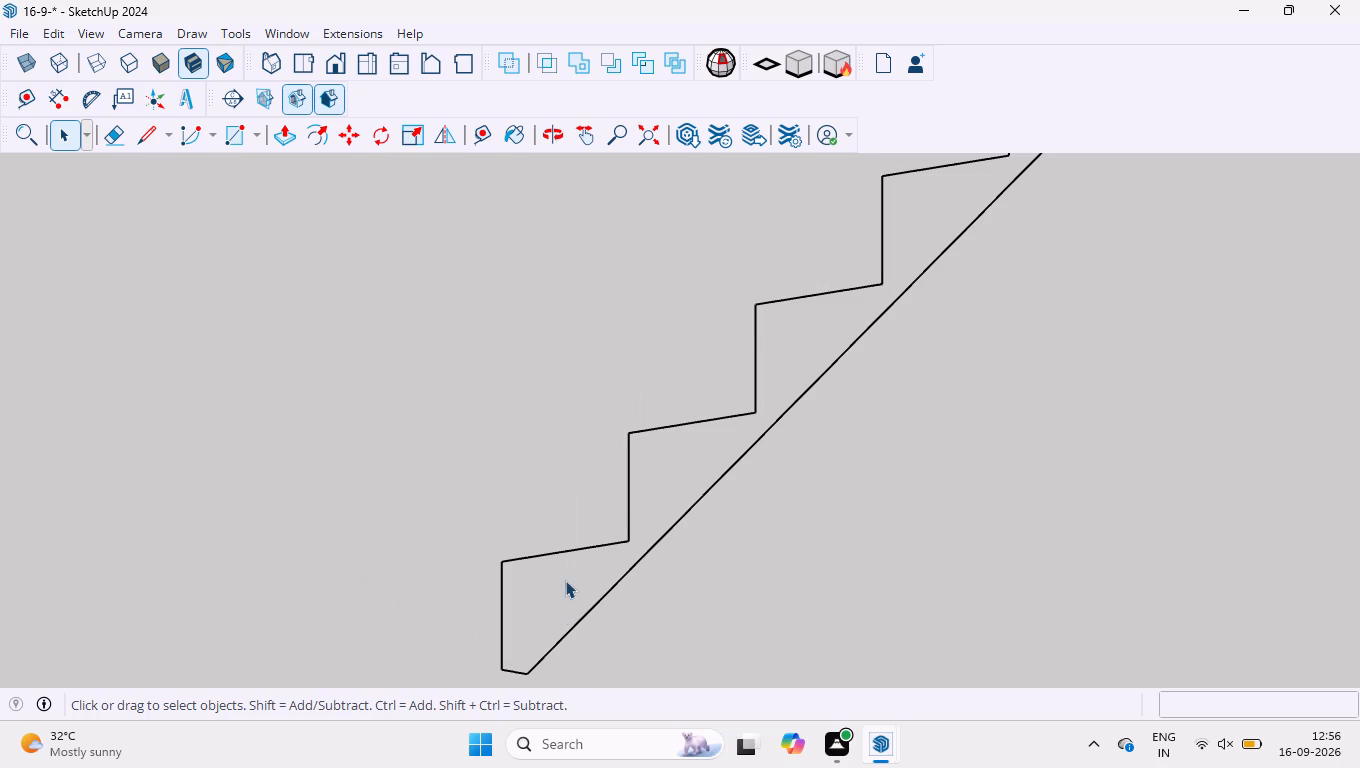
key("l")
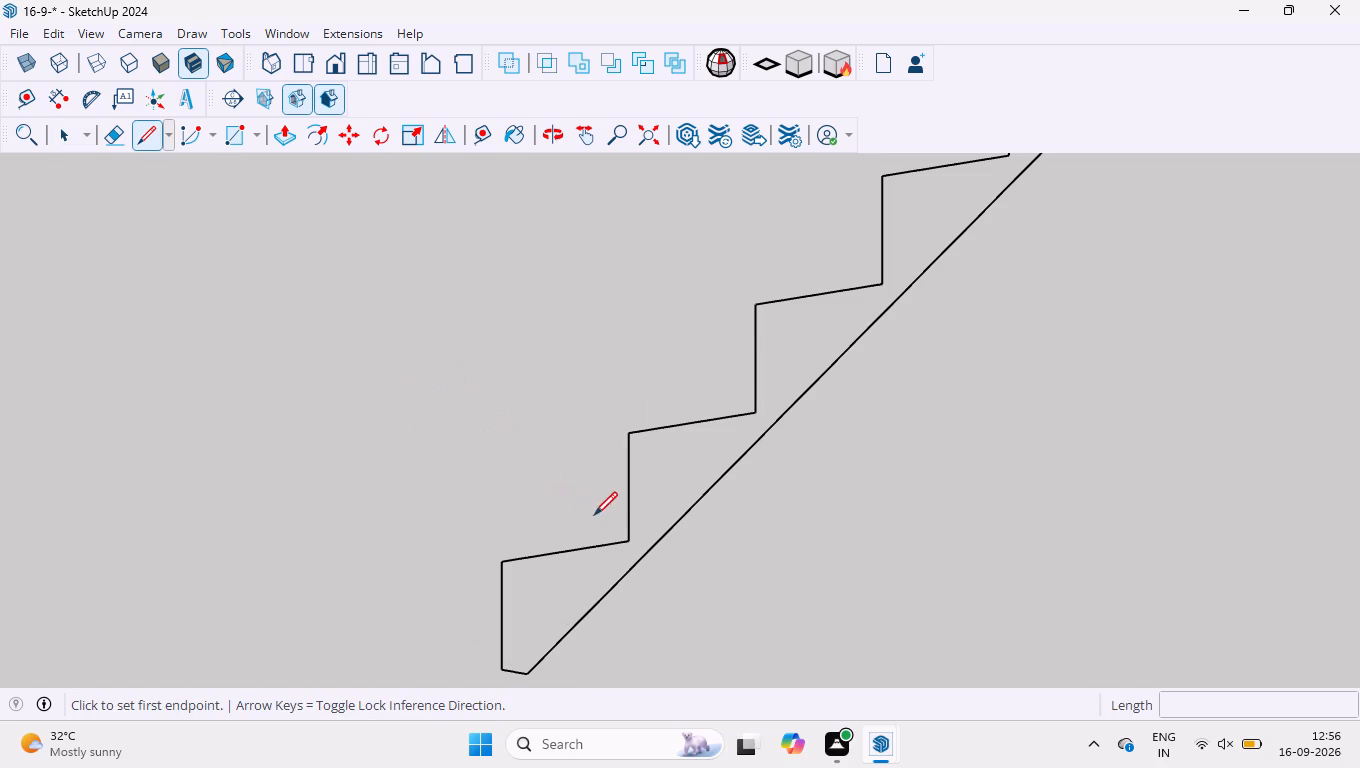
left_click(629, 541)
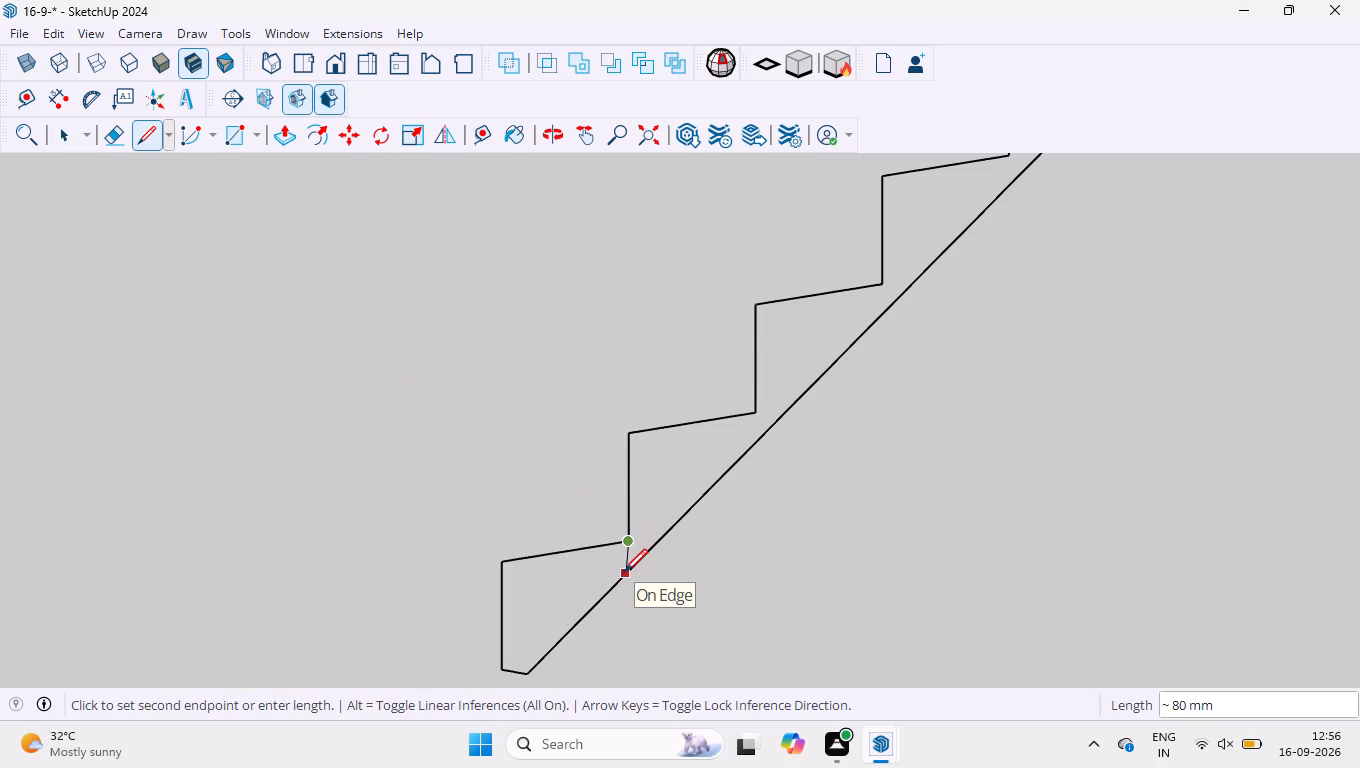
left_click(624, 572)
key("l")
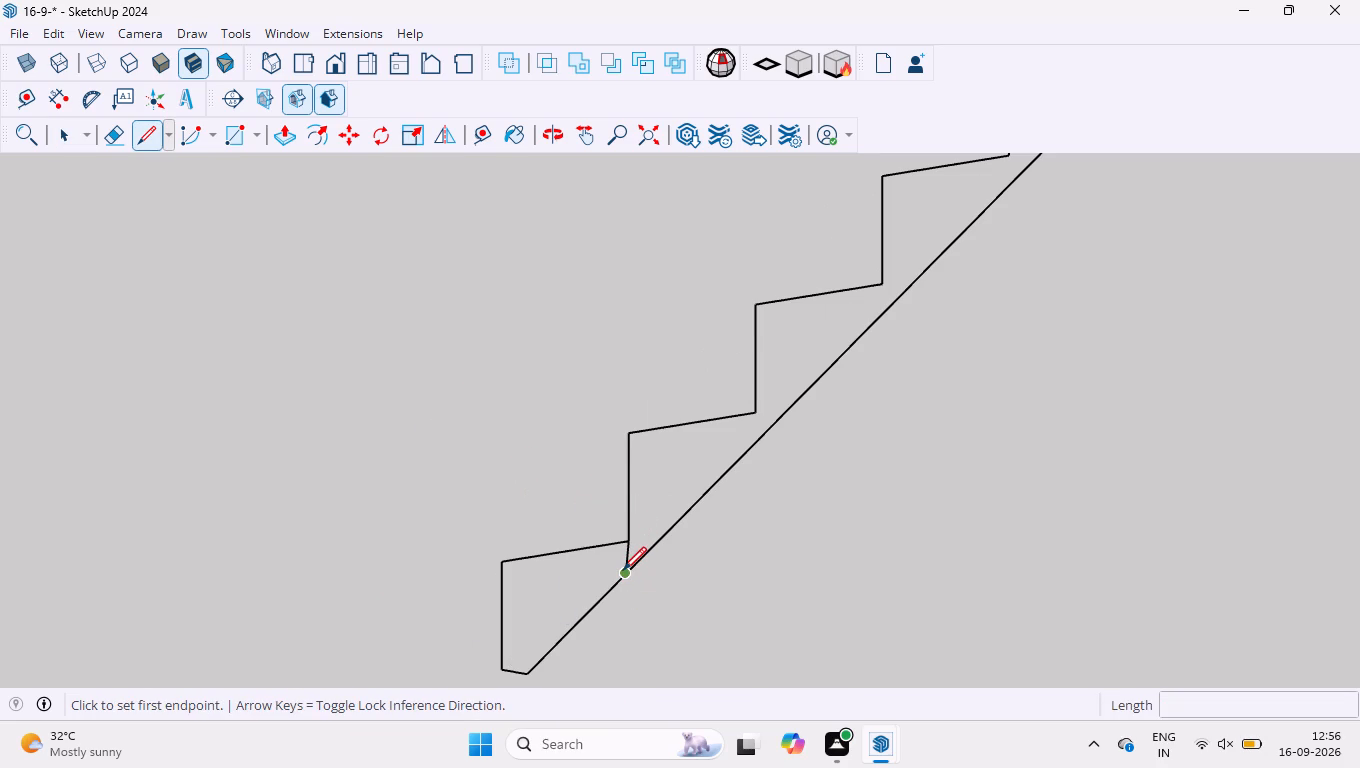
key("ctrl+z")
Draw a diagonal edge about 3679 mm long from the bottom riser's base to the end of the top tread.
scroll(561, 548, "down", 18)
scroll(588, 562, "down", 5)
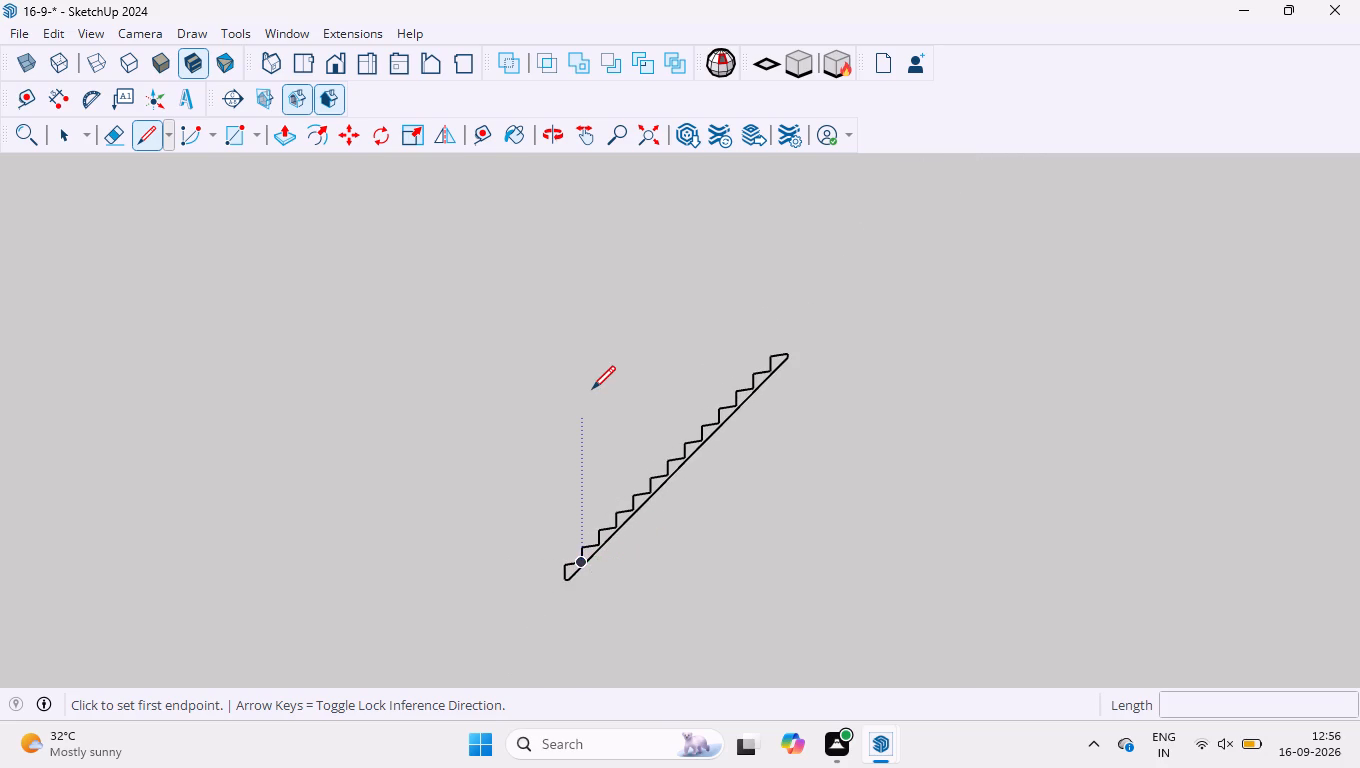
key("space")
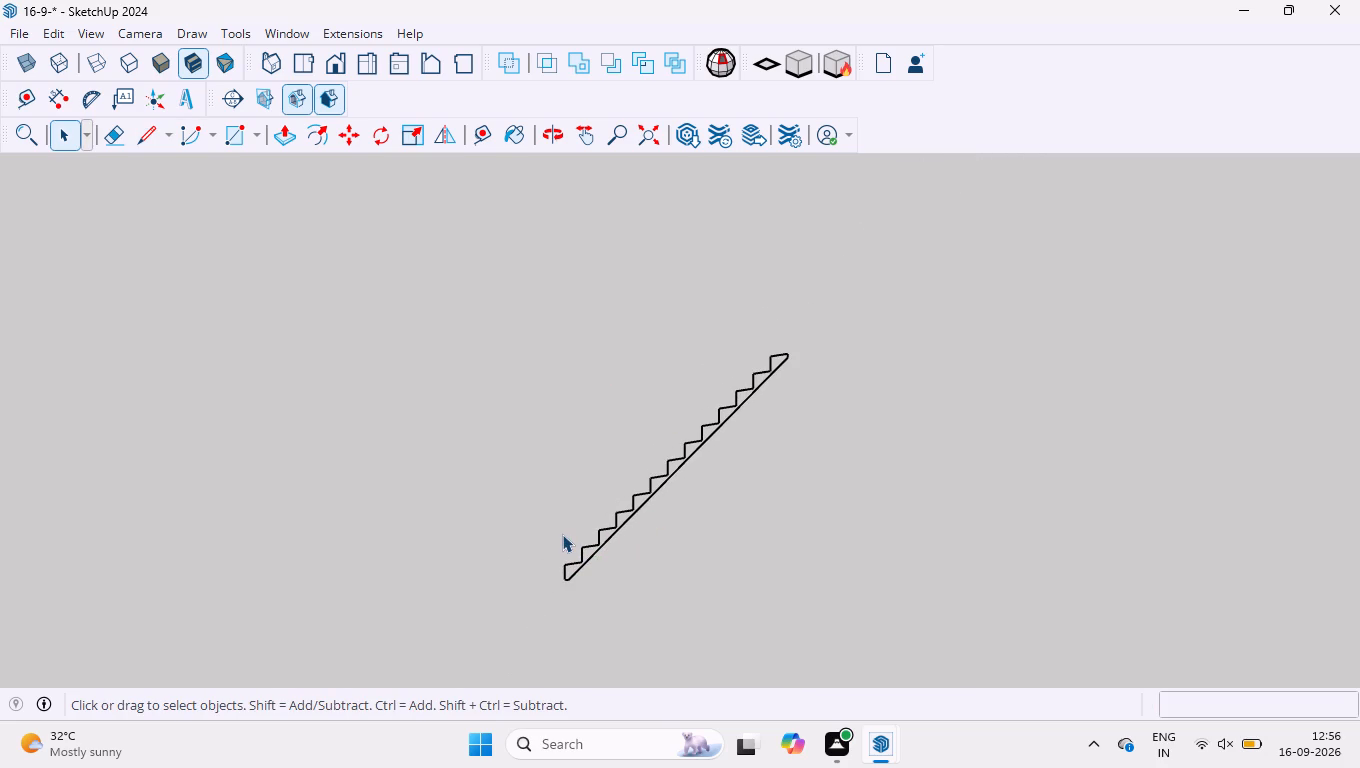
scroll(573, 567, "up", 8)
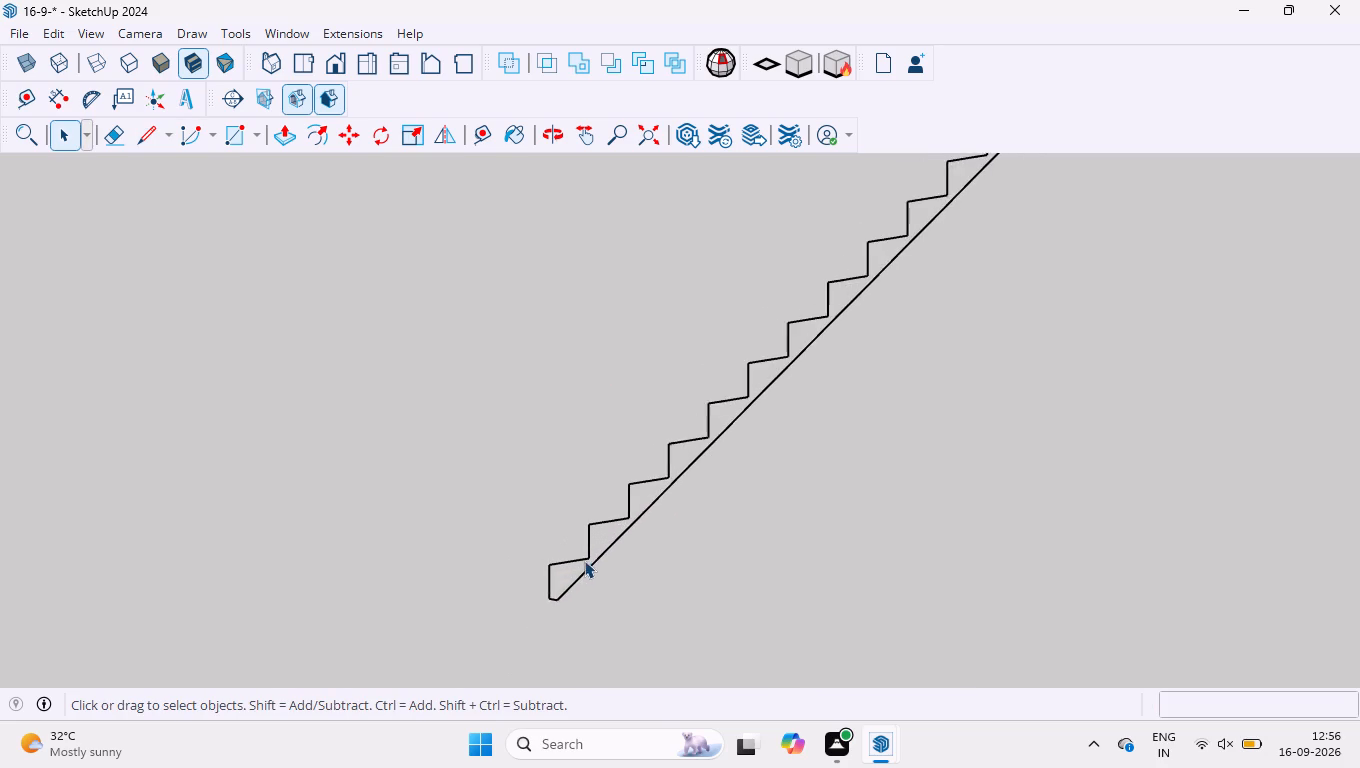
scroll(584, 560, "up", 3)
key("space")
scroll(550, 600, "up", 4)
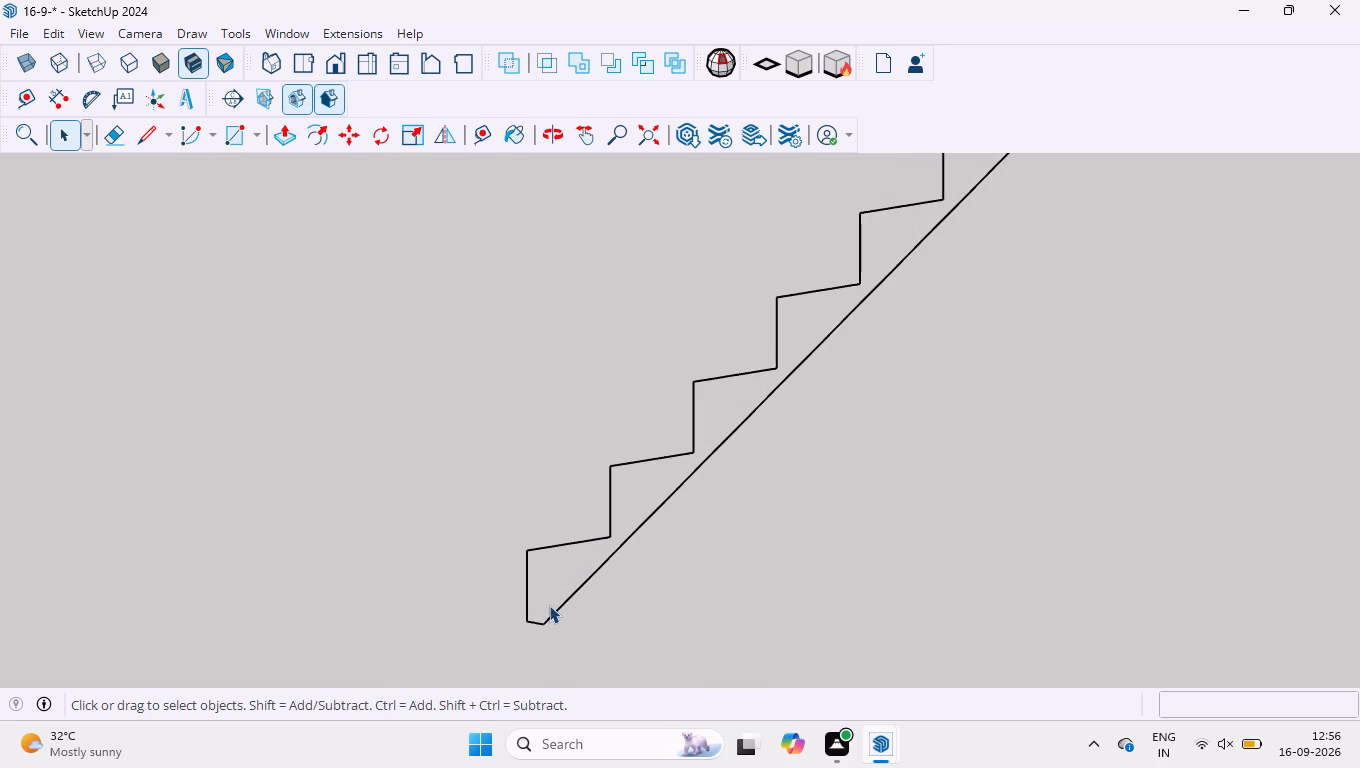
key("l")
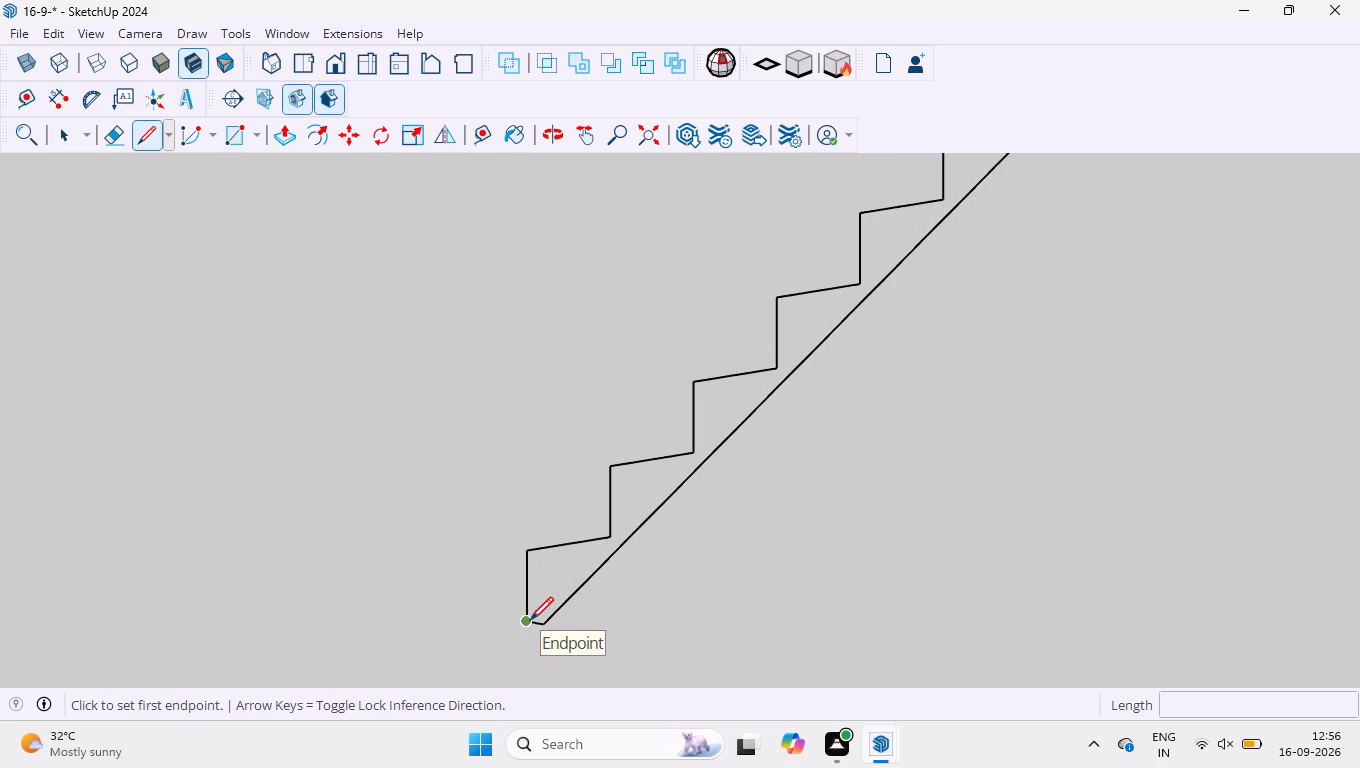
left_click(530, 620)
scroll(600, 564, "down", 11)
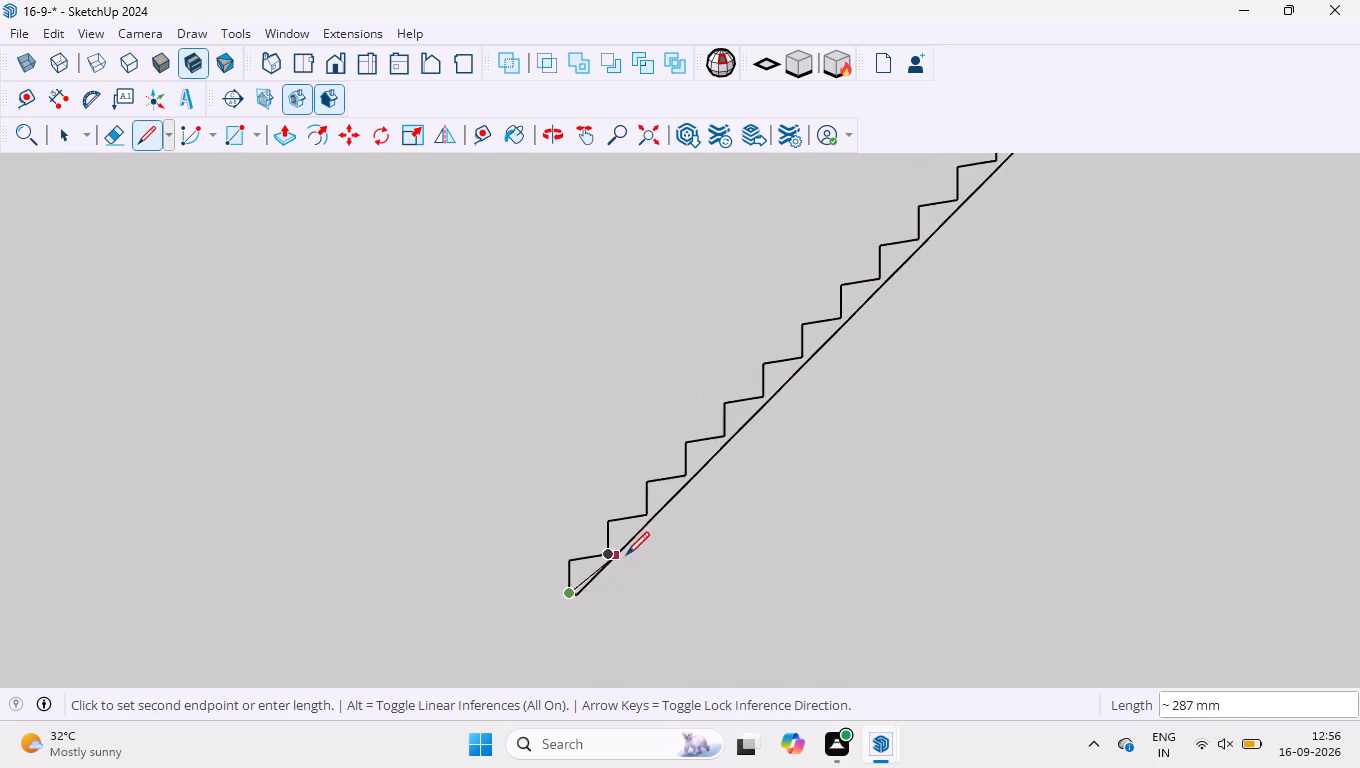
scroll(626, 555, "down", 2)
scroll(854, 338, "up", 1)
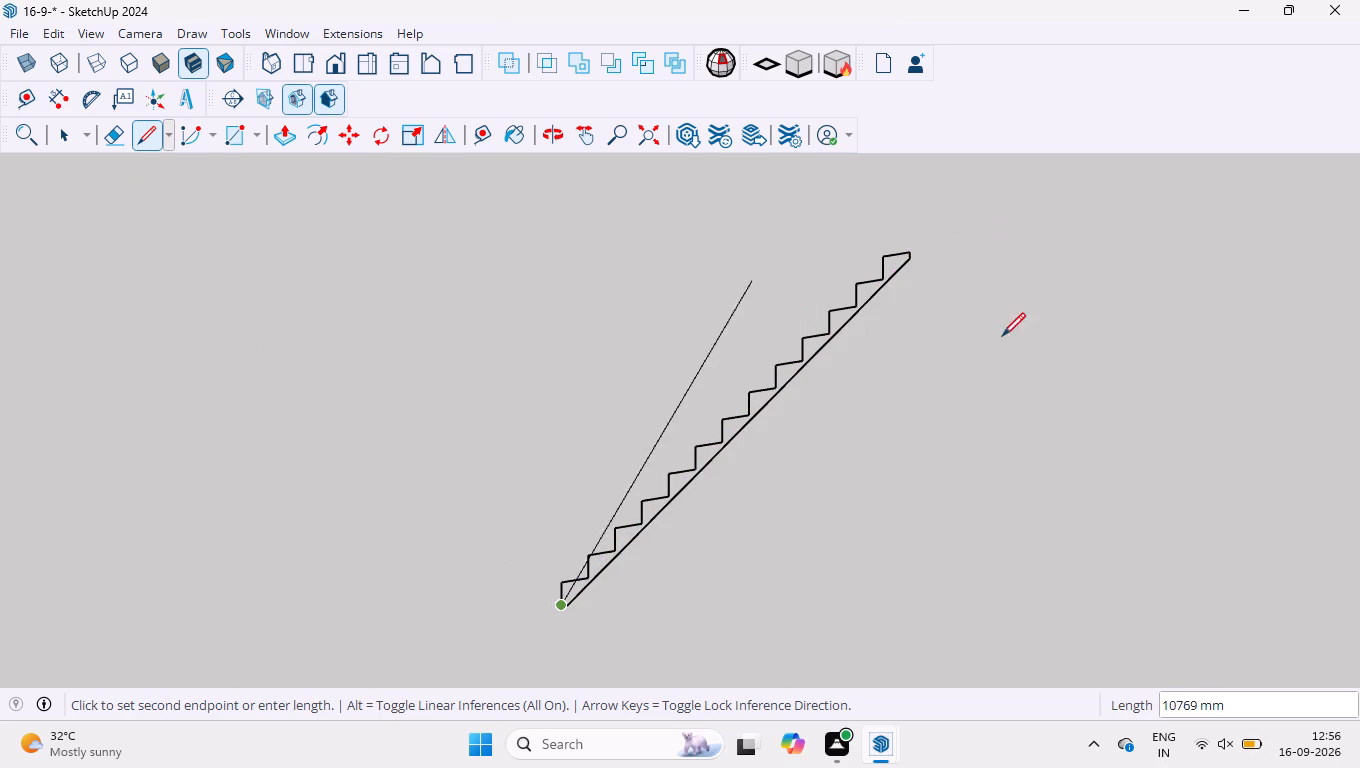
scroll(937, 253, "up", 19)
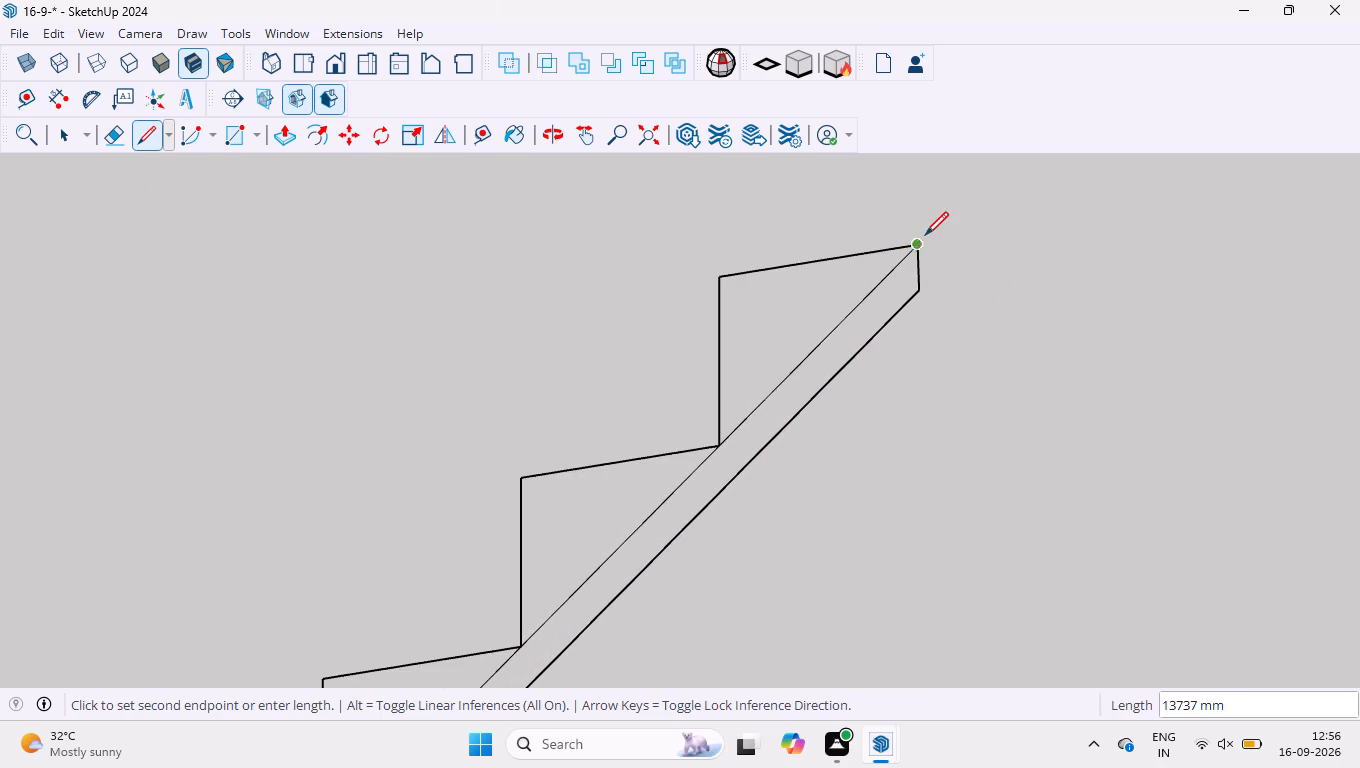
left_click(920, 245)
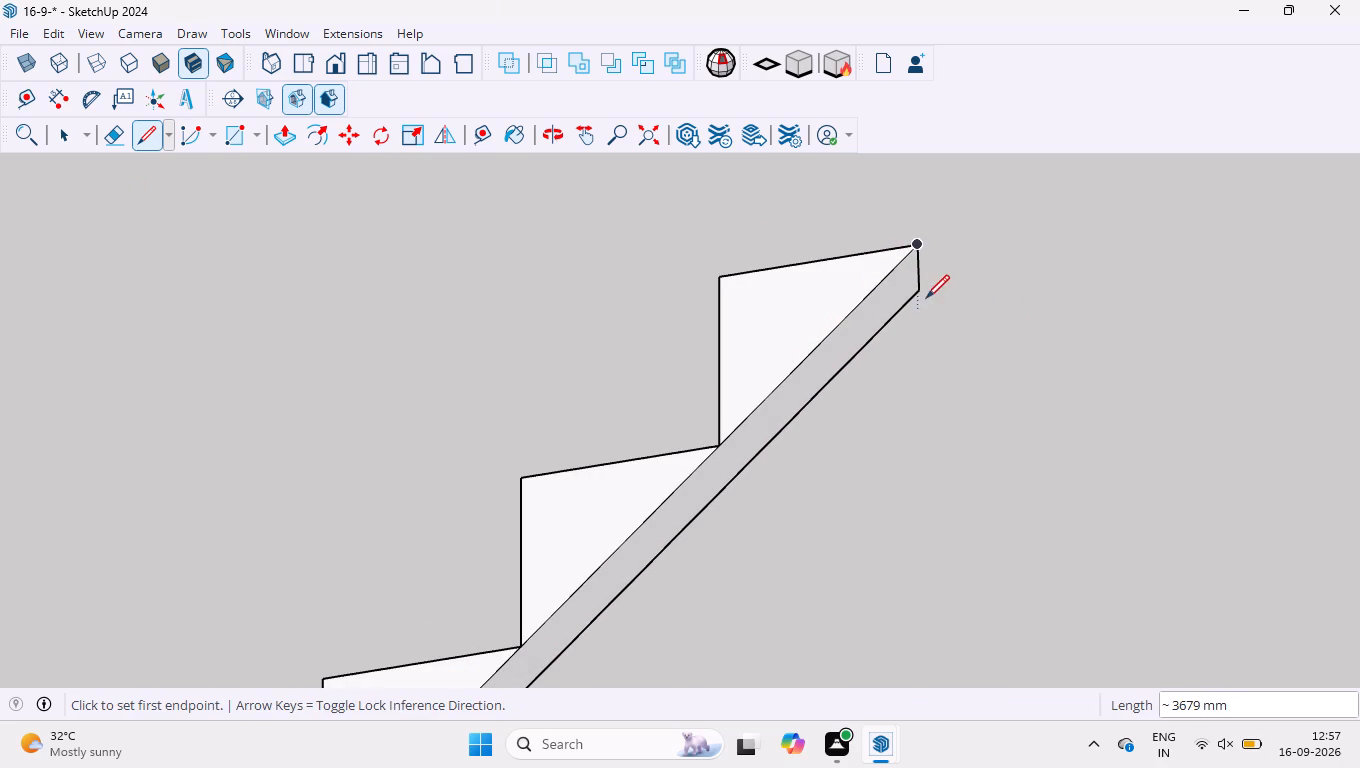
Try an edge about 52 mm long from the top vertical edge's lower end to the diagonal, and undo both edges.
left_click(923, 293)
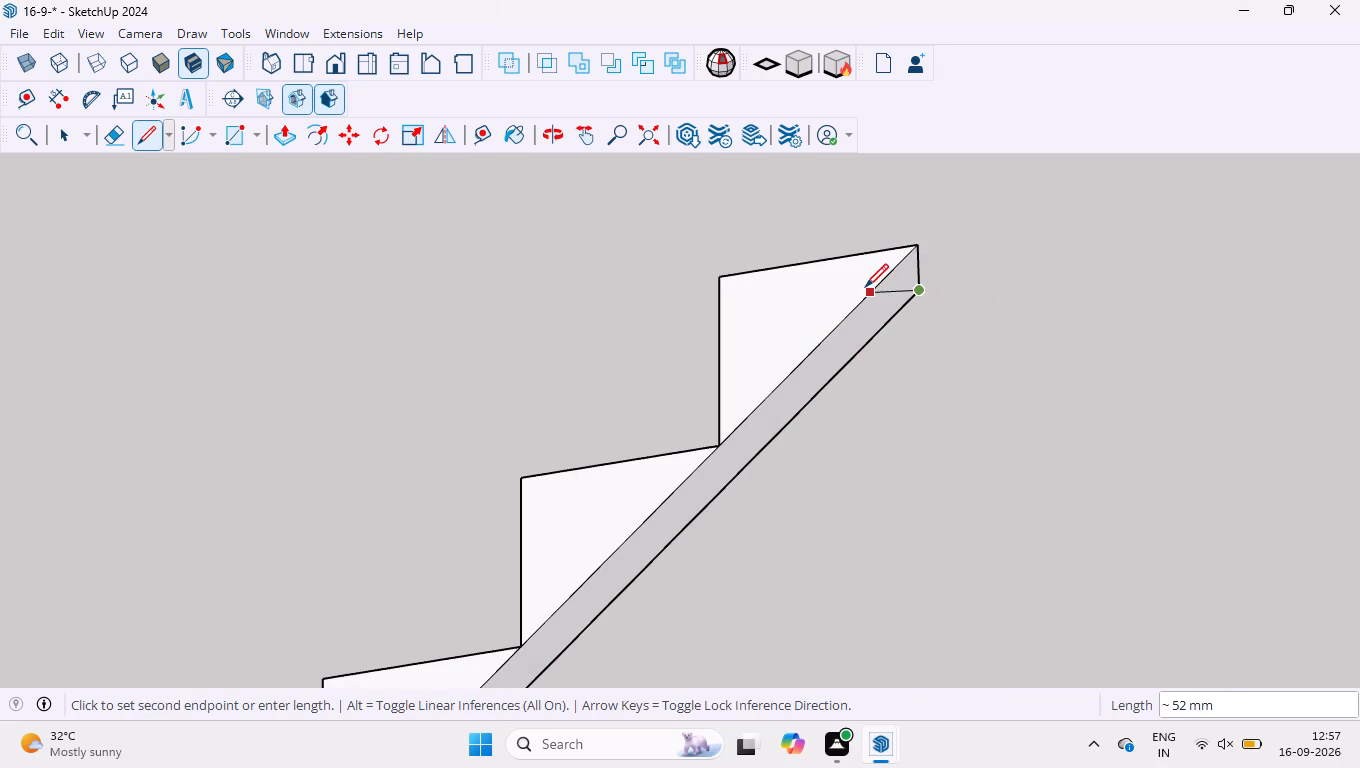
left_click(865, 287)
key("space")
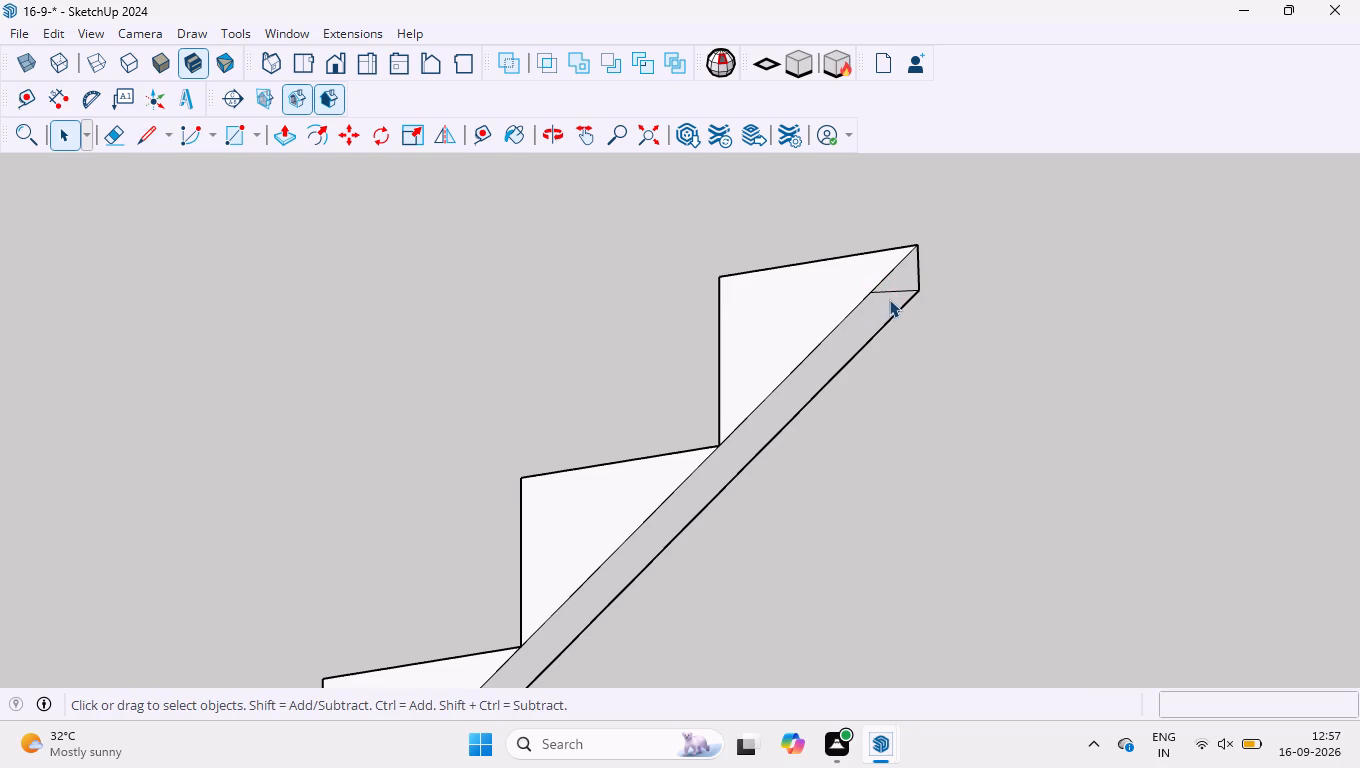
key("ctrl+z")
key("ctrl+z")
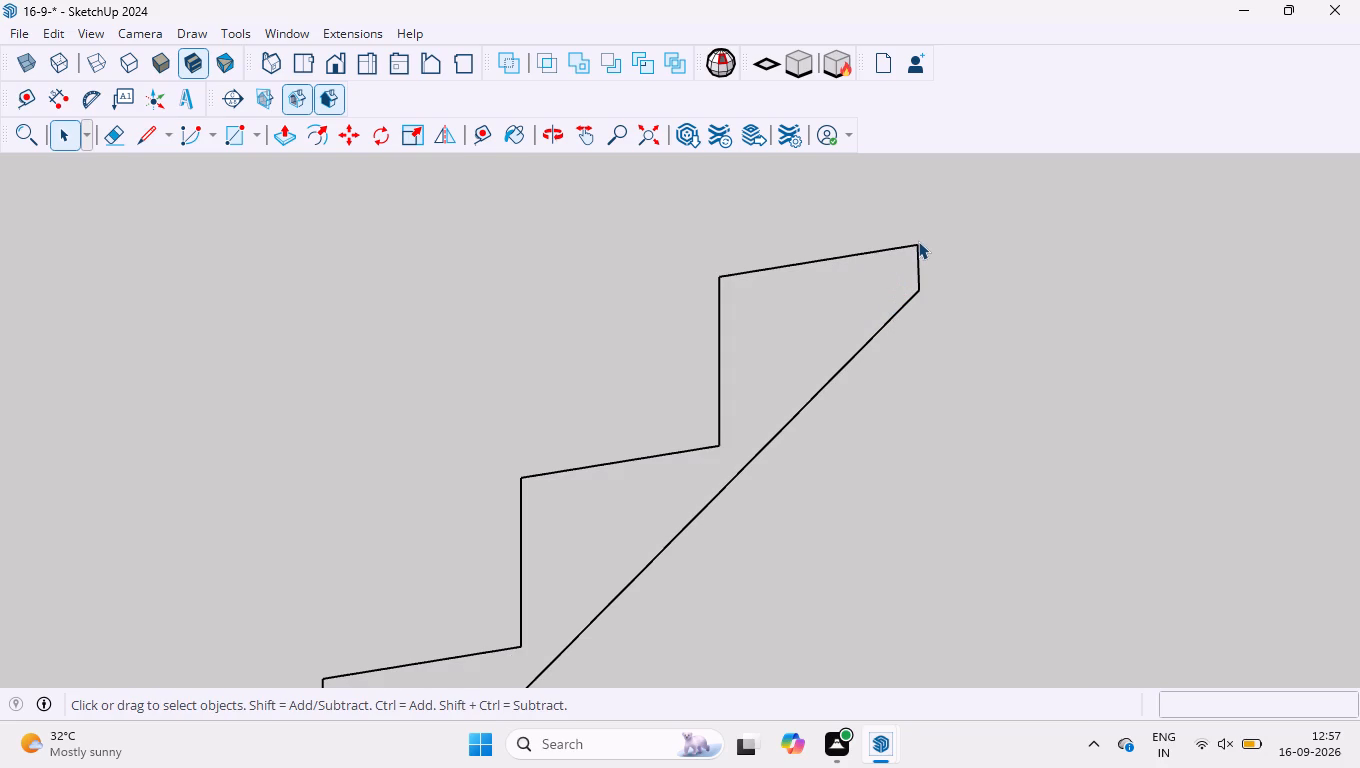
Delete the entire remaining stair outline.
scroll(918, 241, "down", 20)
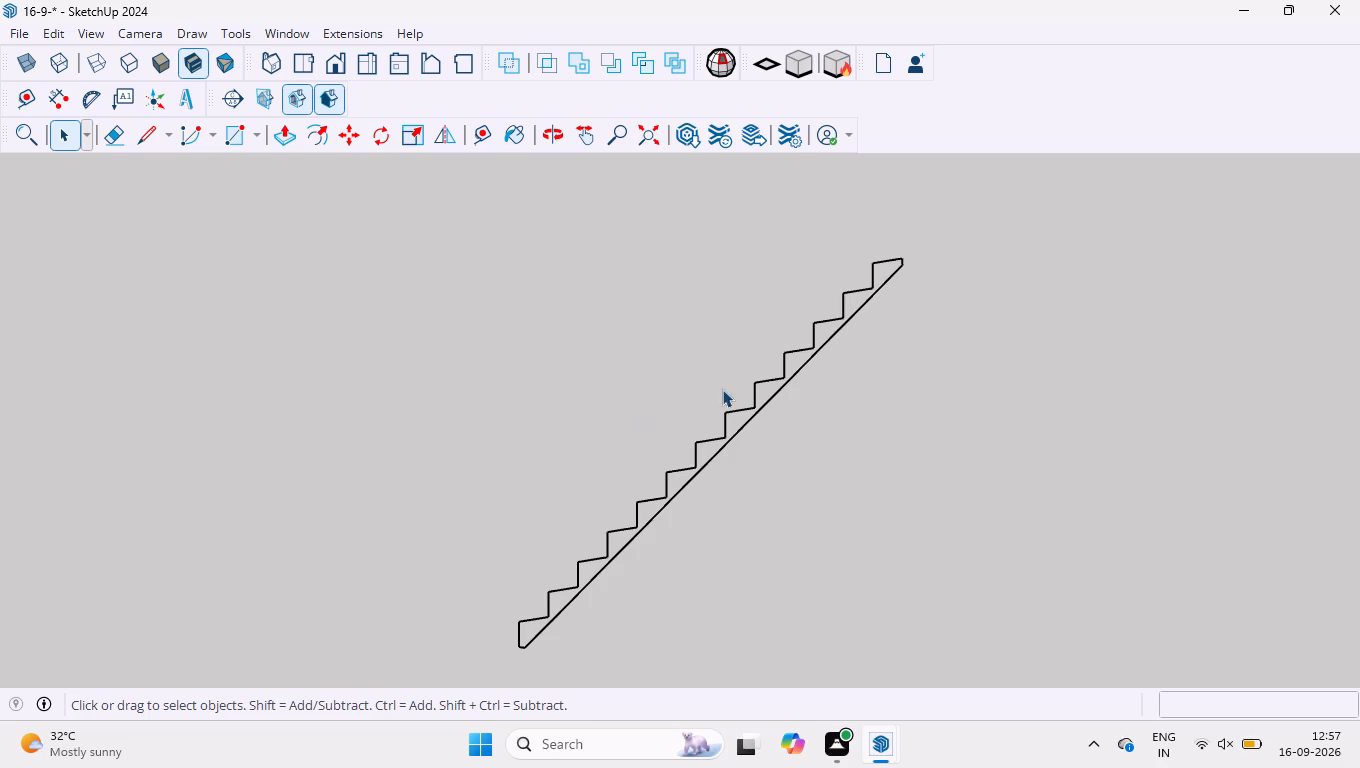
left_click_drag(945, 245, 678, 468)
left_click_drag(678, 468, 432, 662)
key("Delete")
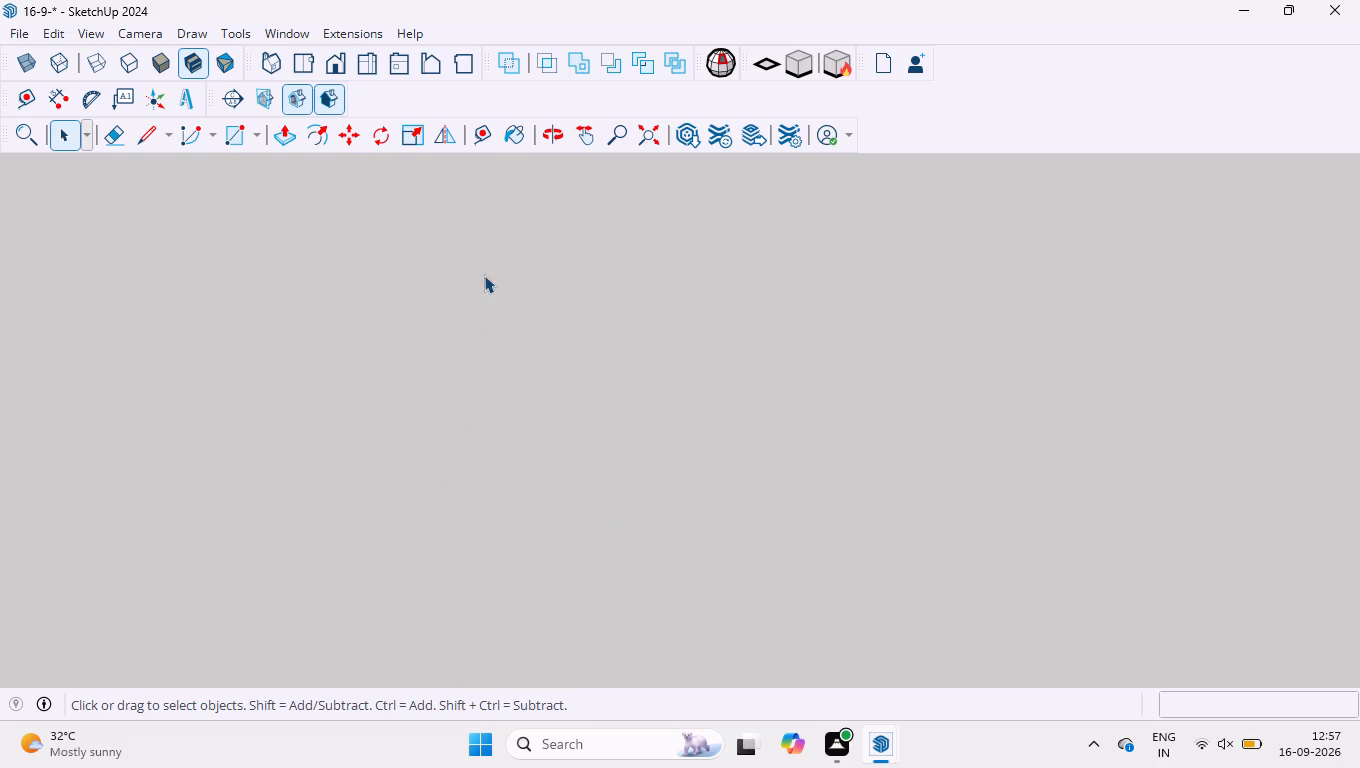
Start a screen recording of the full screen area with Snipping Tool.
key("Print")
key("Print")
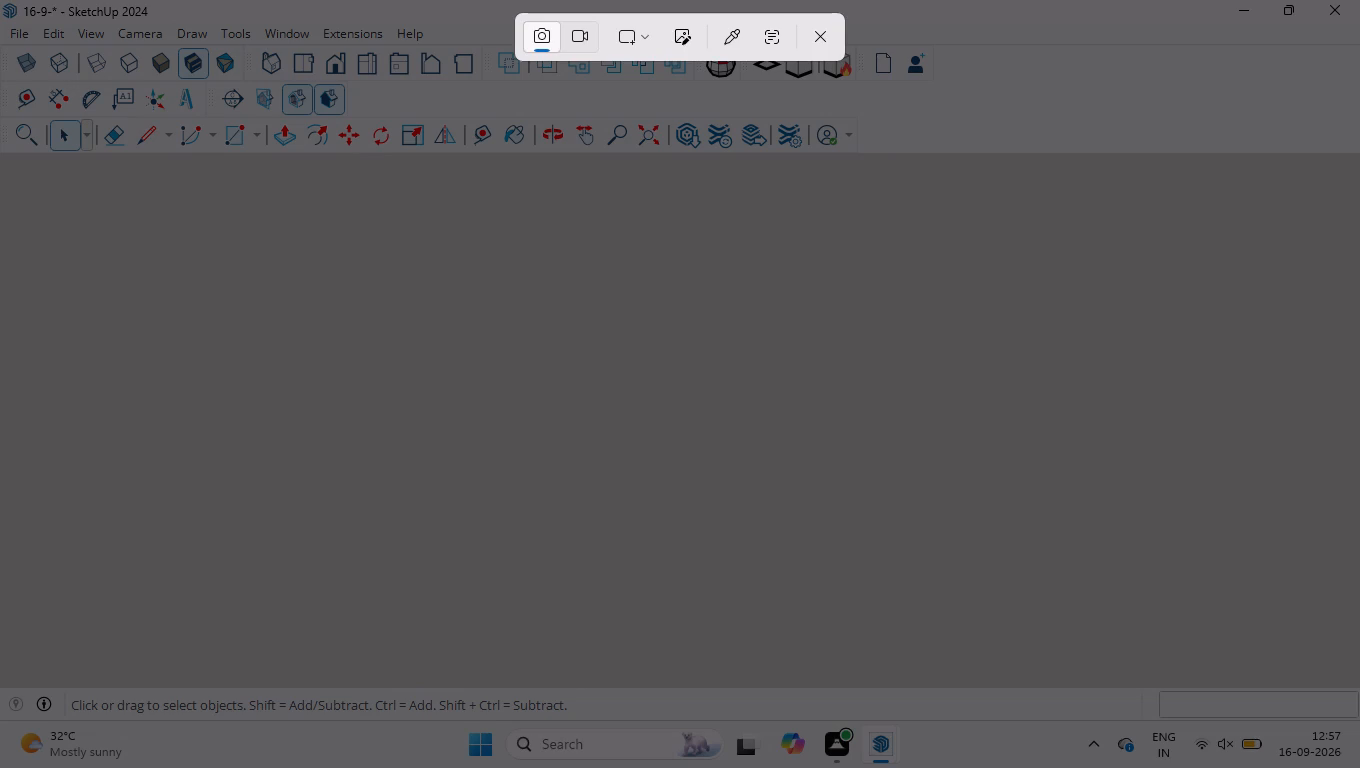
left_click_drag(5, 0, 1359, 733)
left_click(585, 44)
left_click_drag(4, 0, 1000, 598)
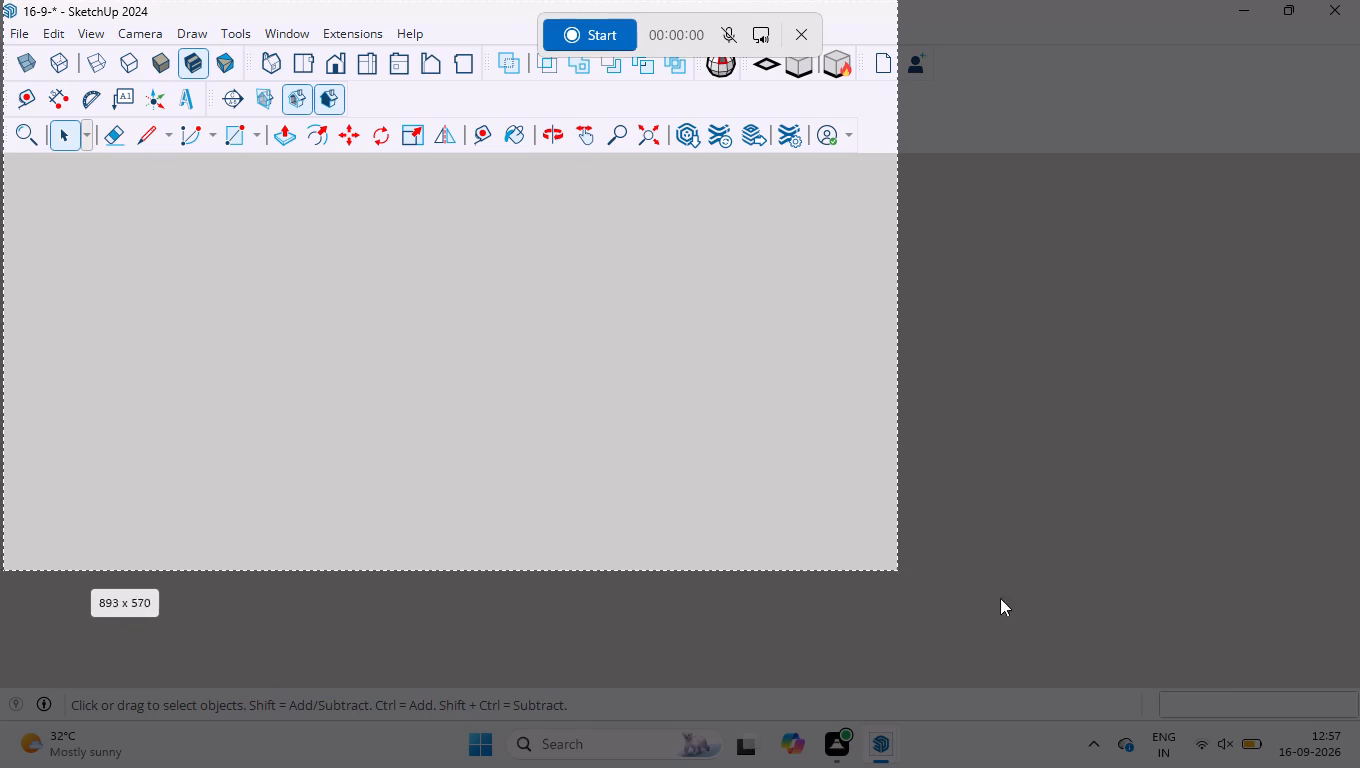
left_click_drag(1000, 598, 1359, 767)
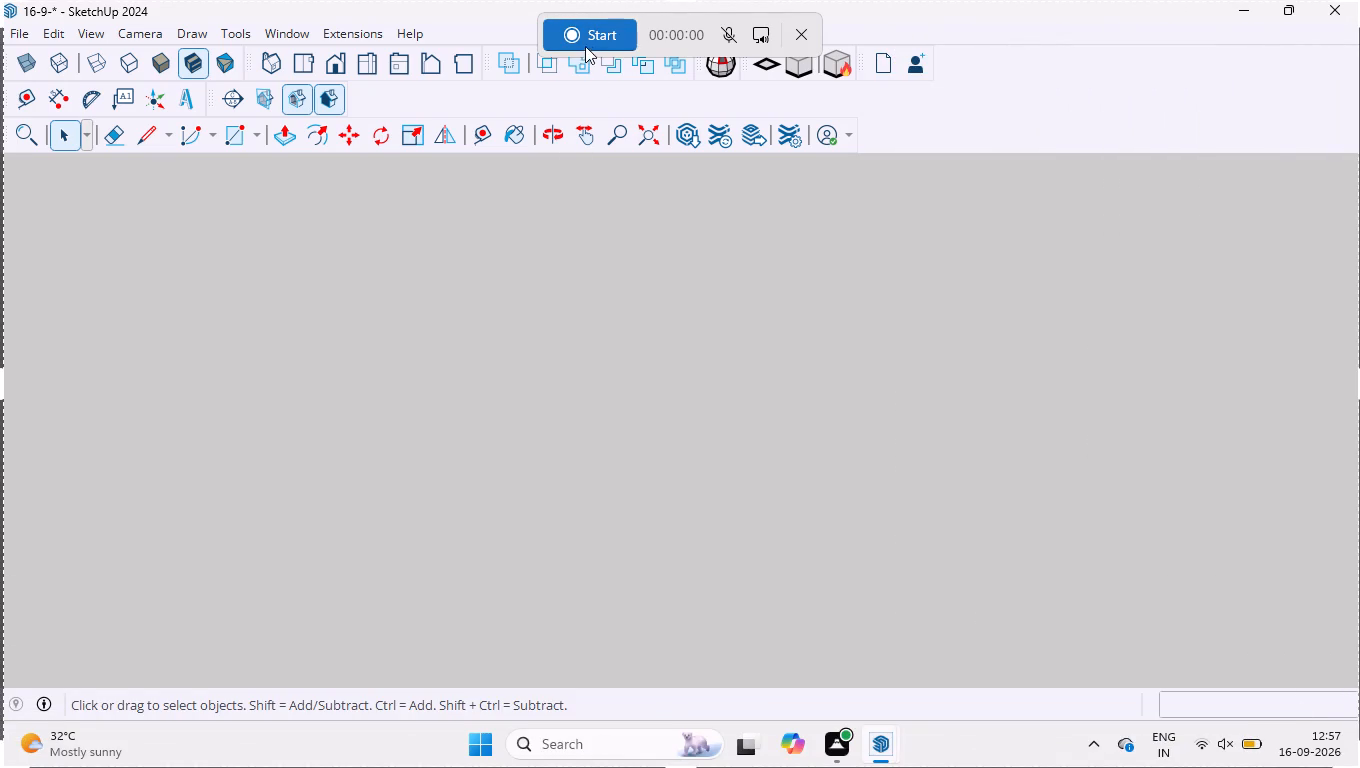
left_click(585, 35)
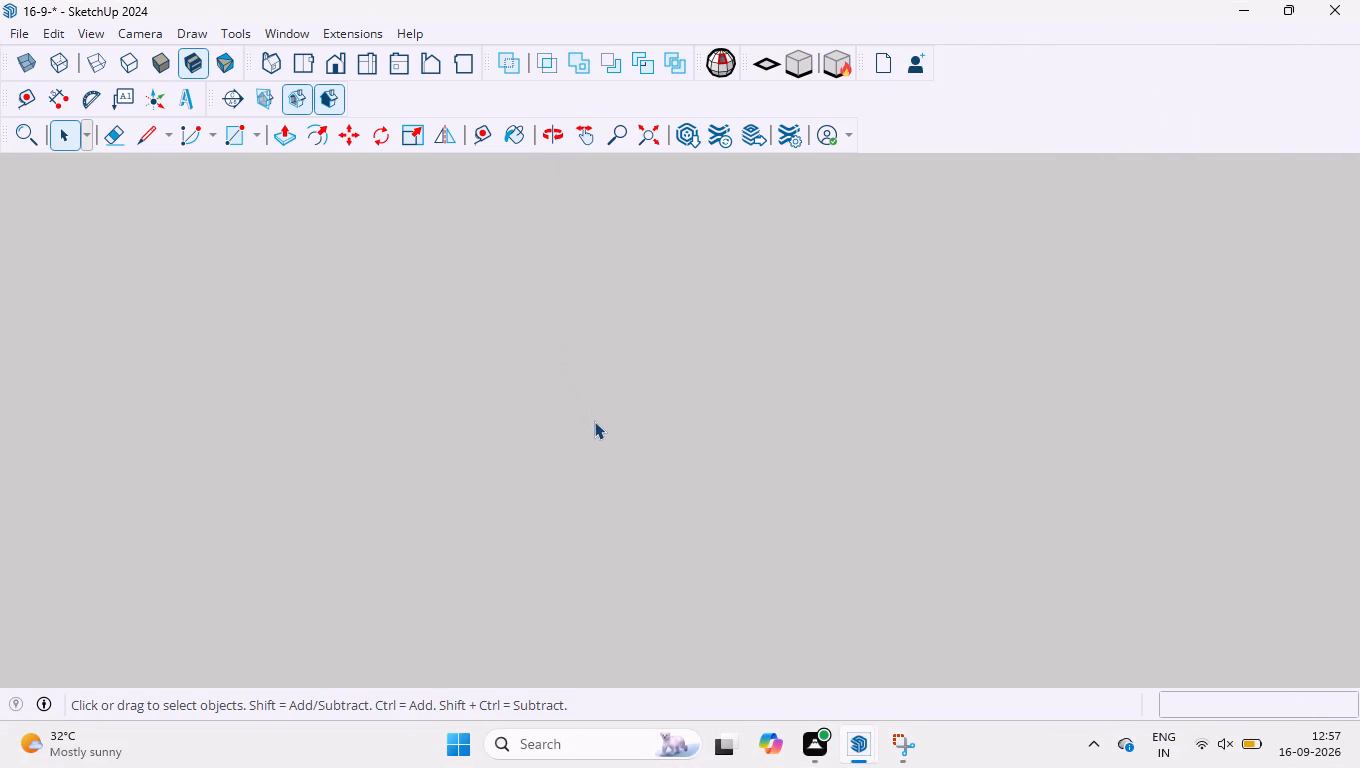
Draw the first stair step: a 150 mm vertical riser followed by a 240 mm horizontal tread along the green axis.
key("l")
left_click(508, 575)
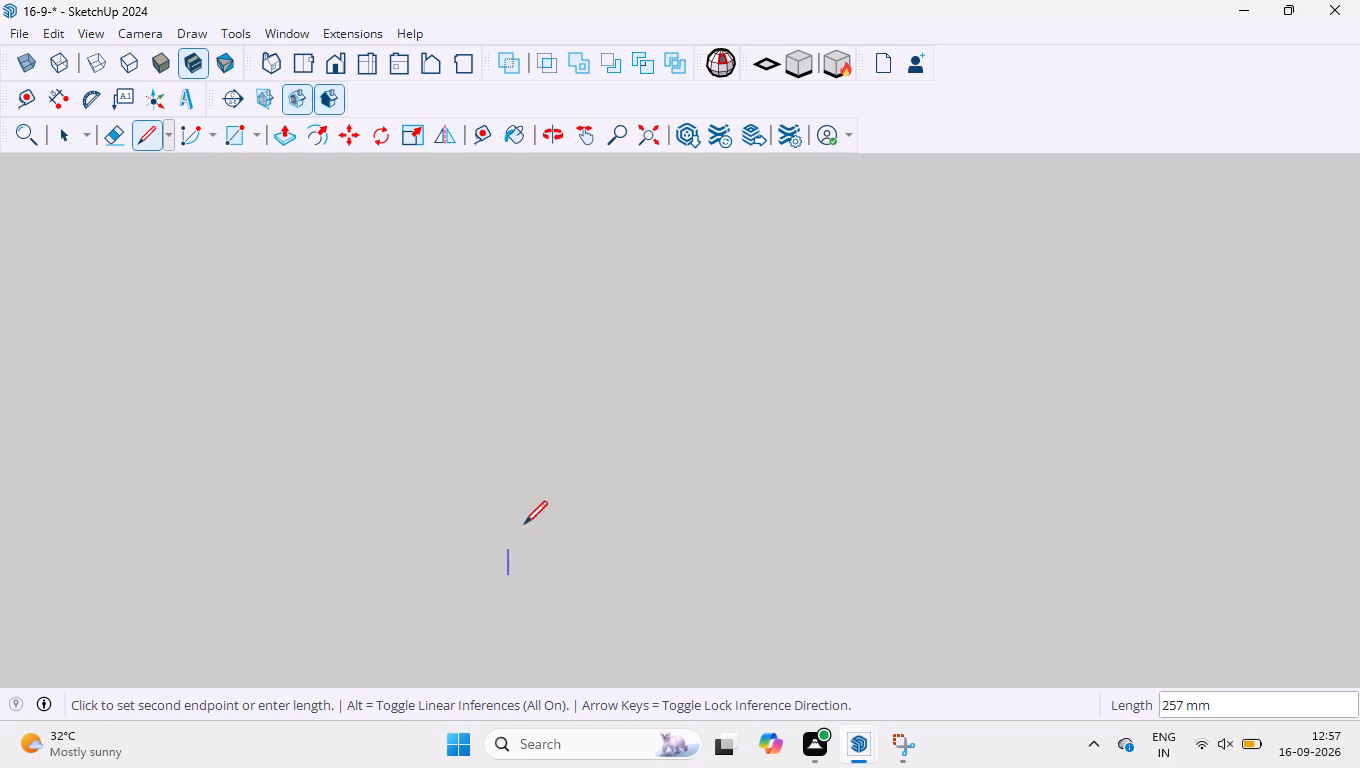
key("Up")
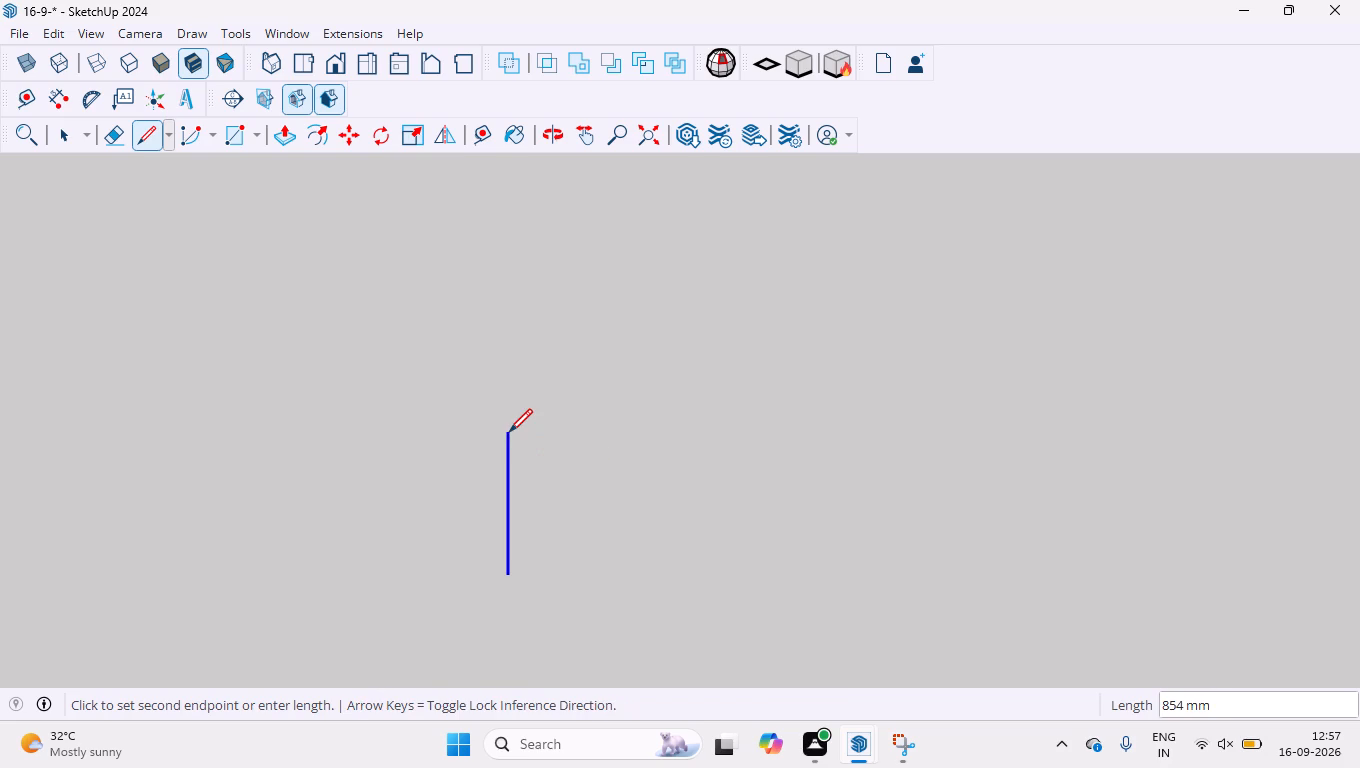
type("150")
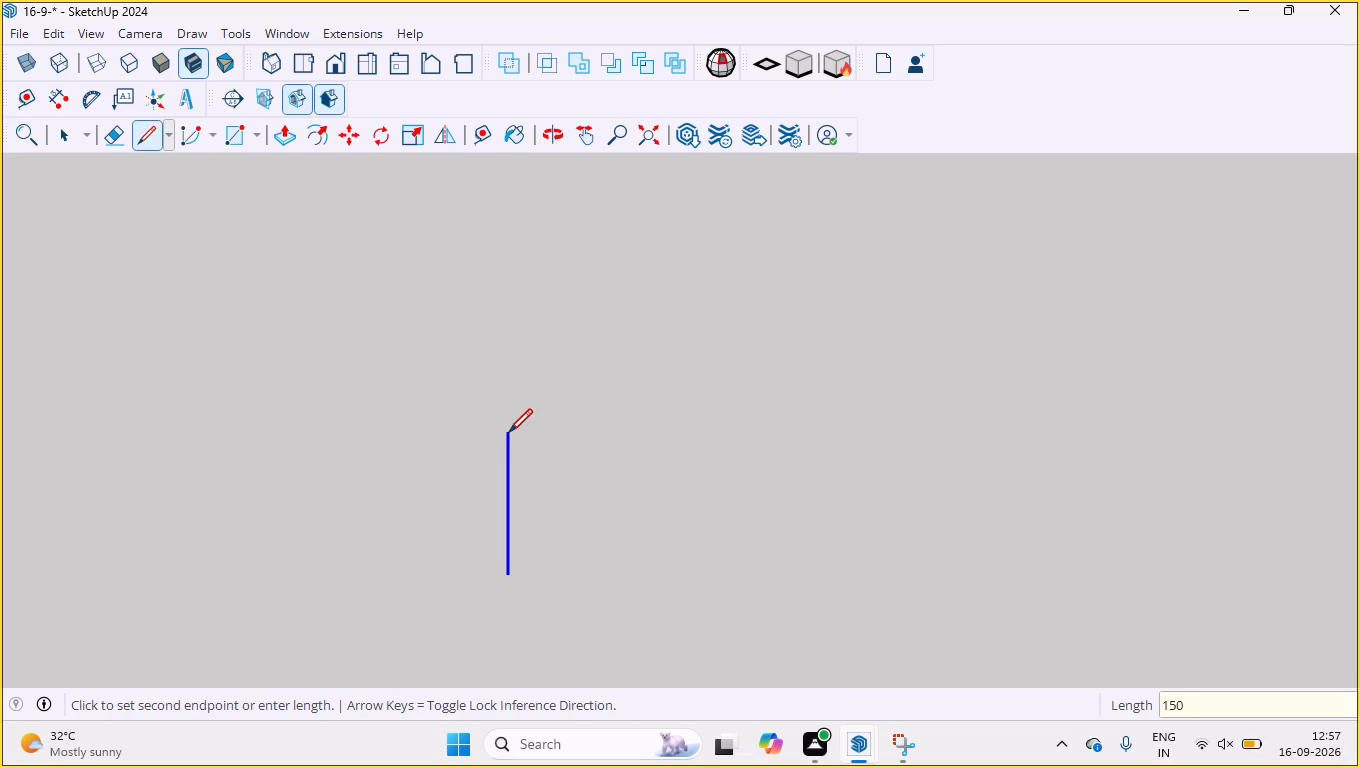
key("Return")
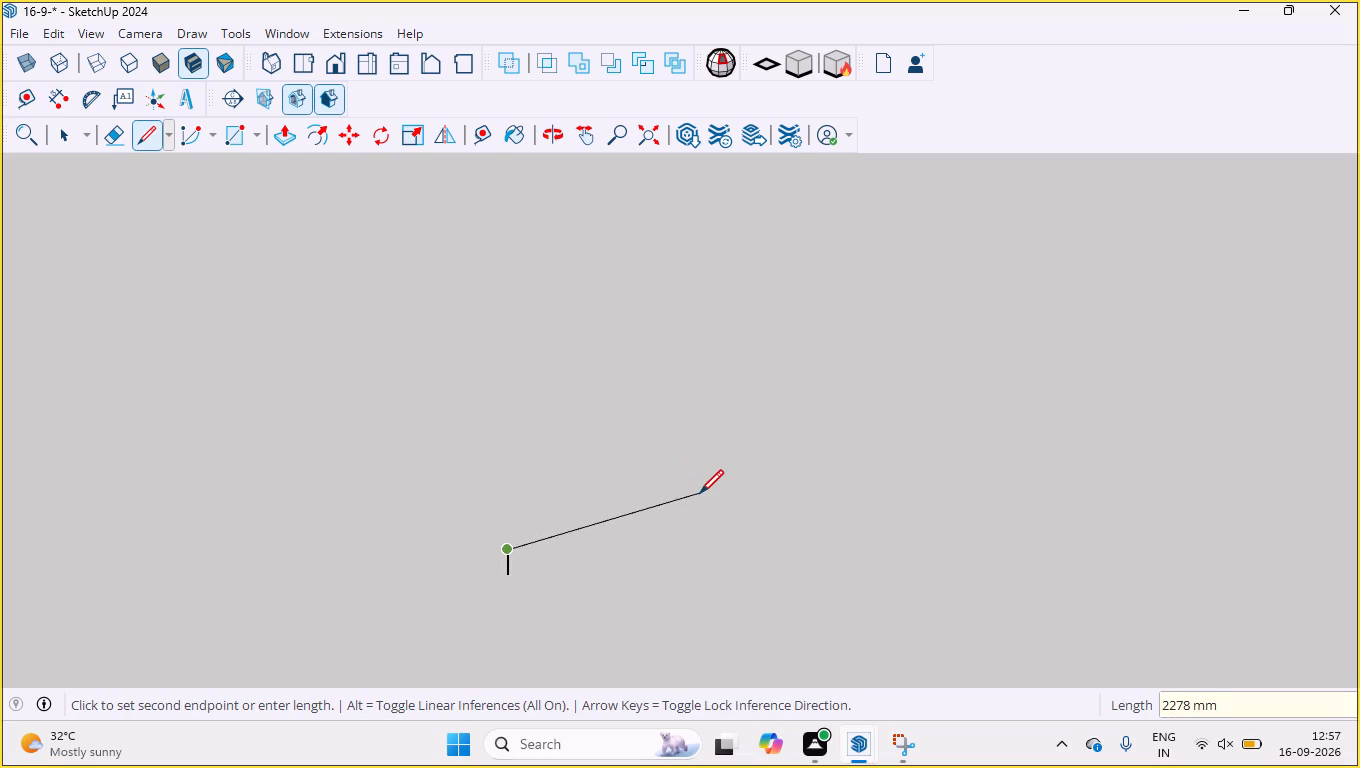
key("Left")
type("240")
key("Return")
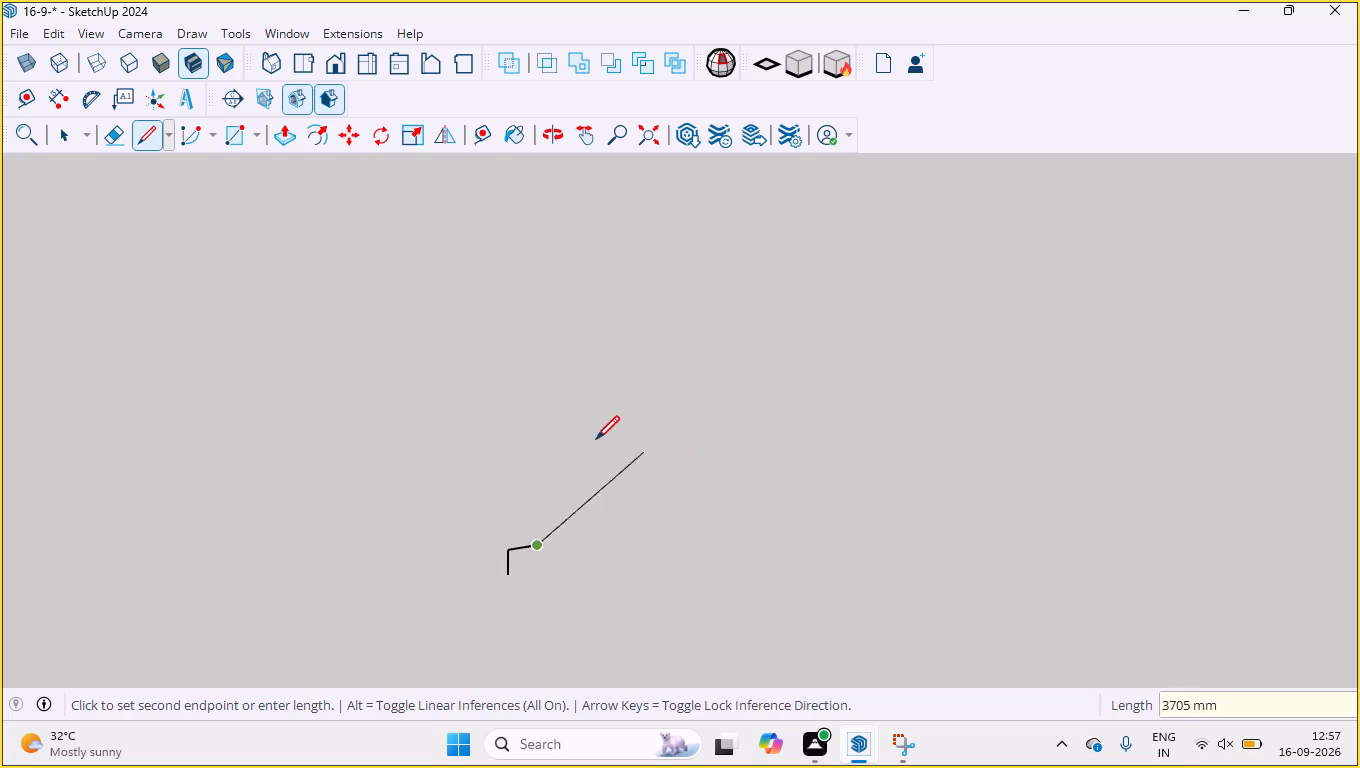
key("space")
Copy the riser and tread from the riser's base to the tread's end, and repeat the copy 12 times.
left_click_drag(560, 489, 464, 641)
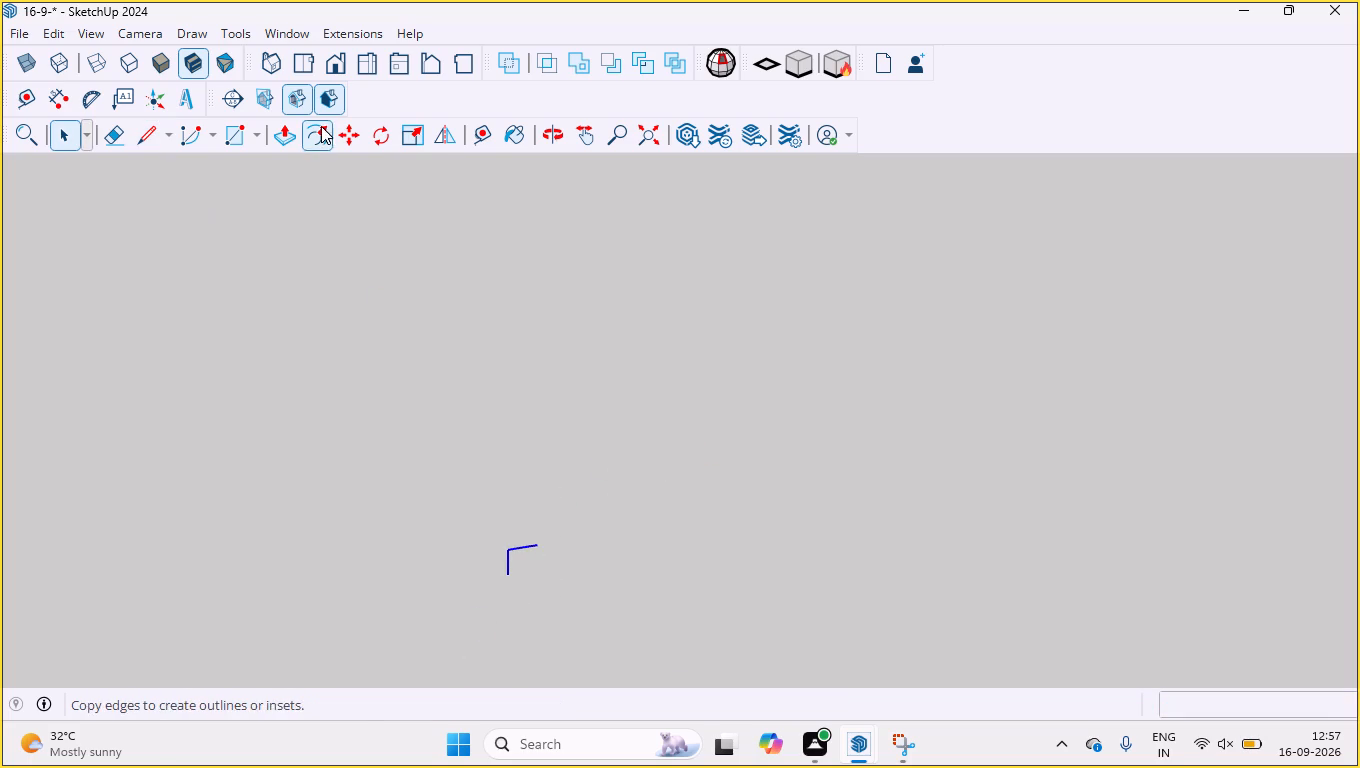
left_click(343, 139)
left_click(511, 576)
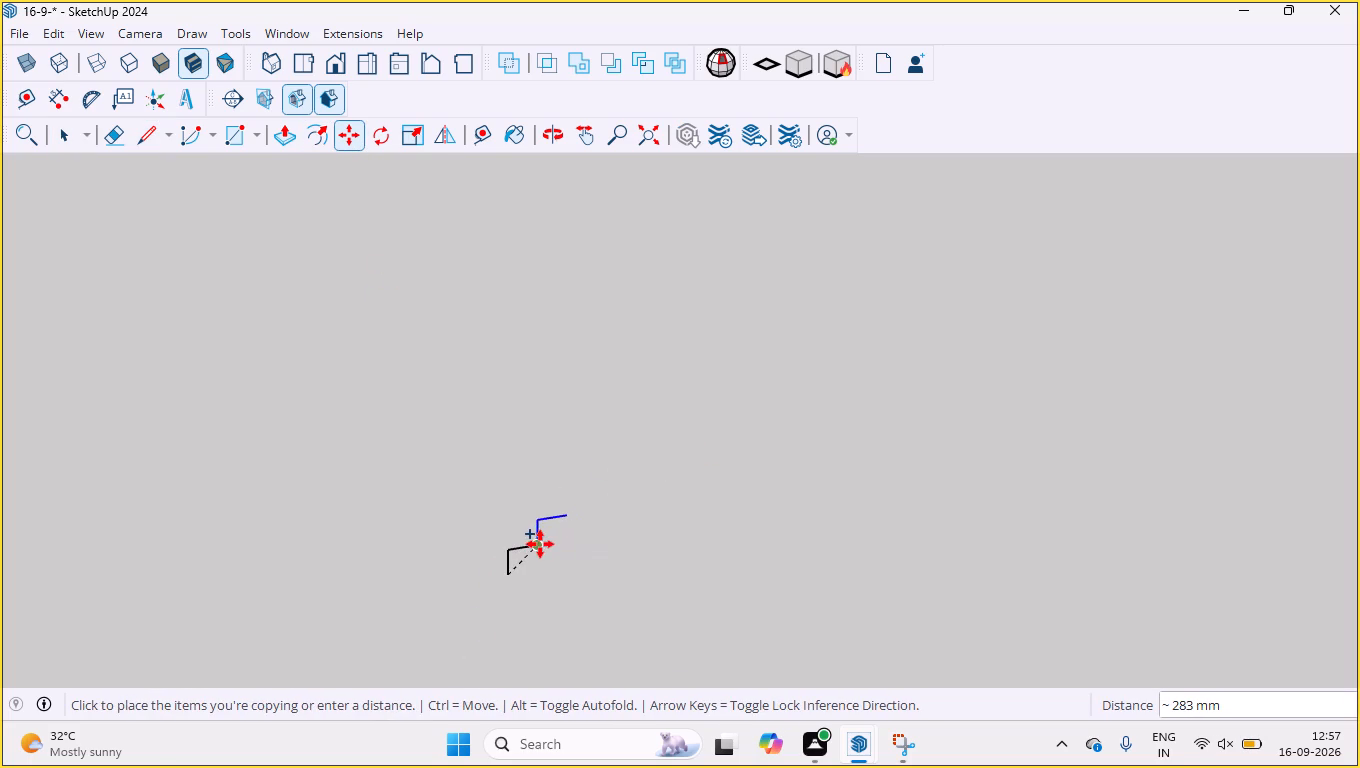
left_click(540, 544)
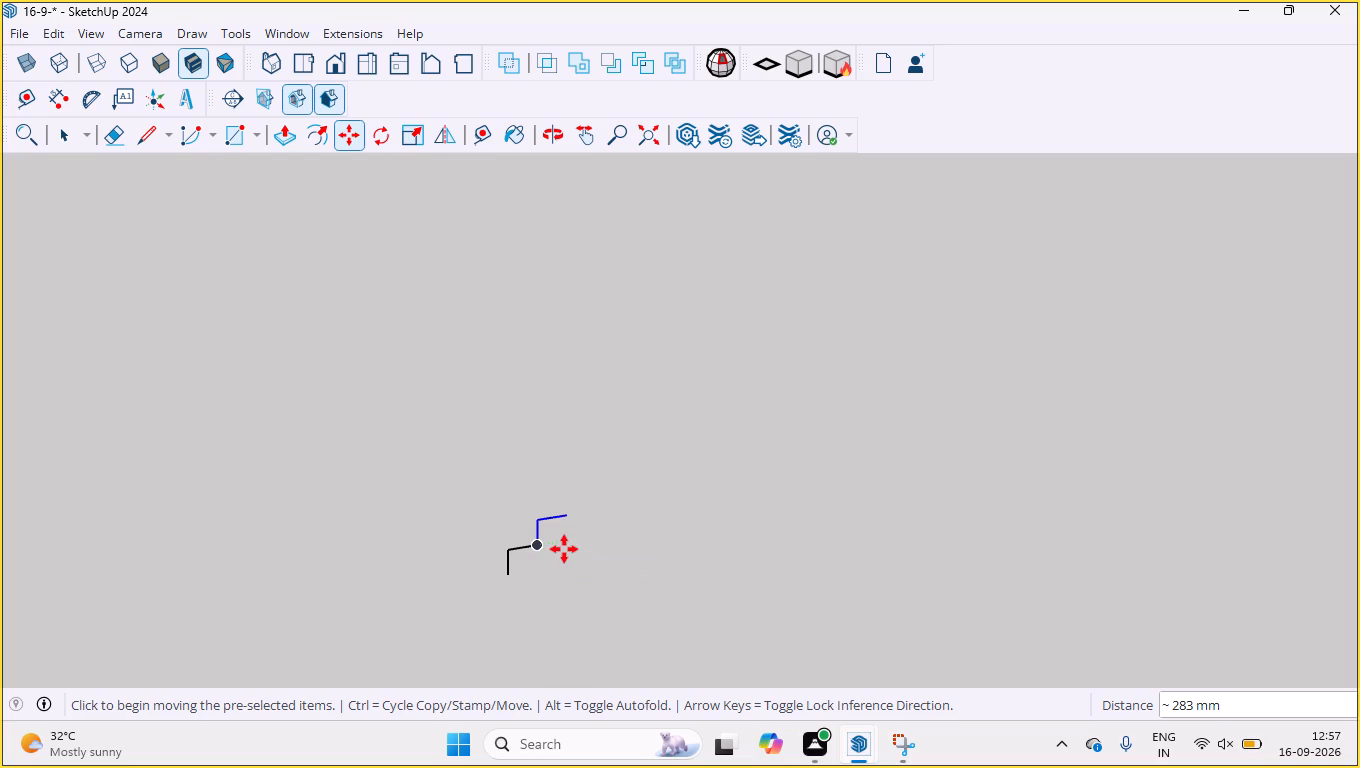
type("*12")
key("Return")
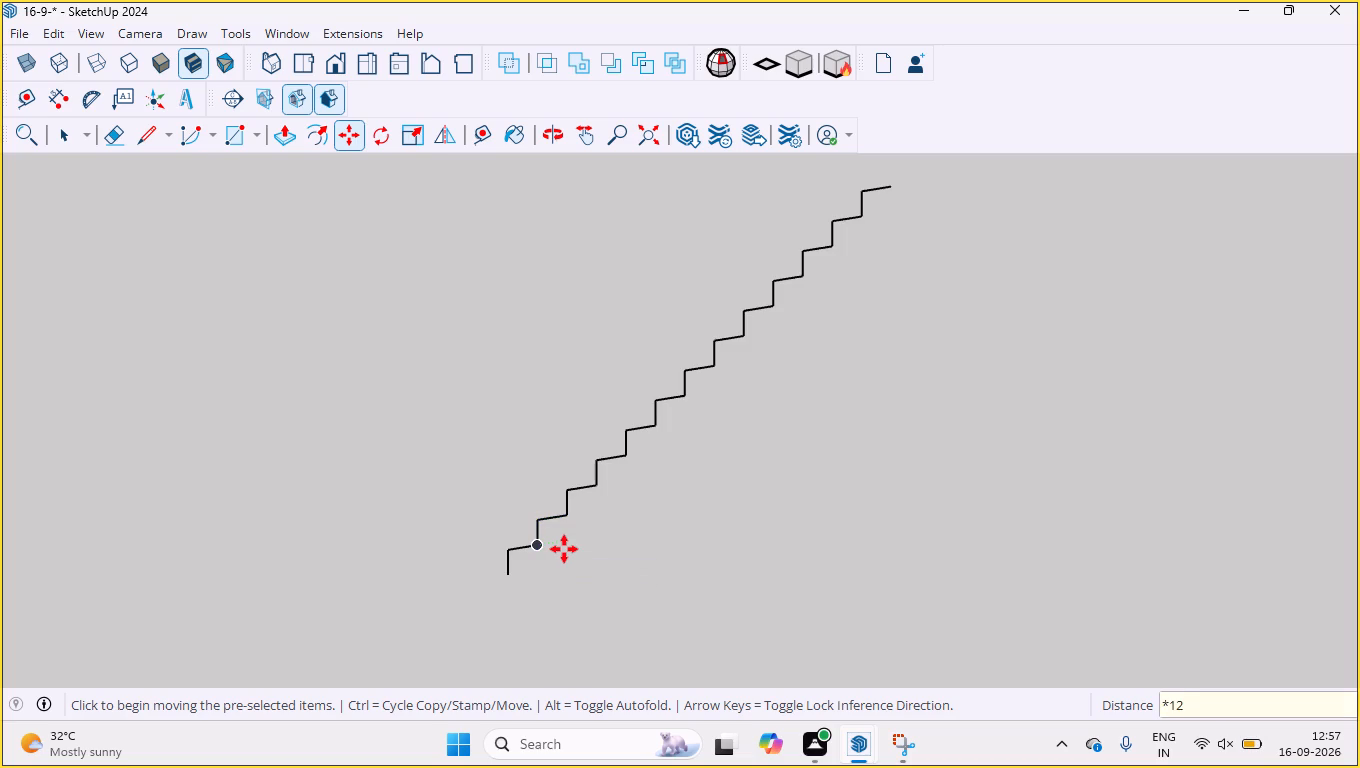
key("space")
Place a diagonal guide line through the bottom riser's base and the end of the top tread.
scroll(557, 524, "down", 4)
scroll(638, 484, "up", 3)
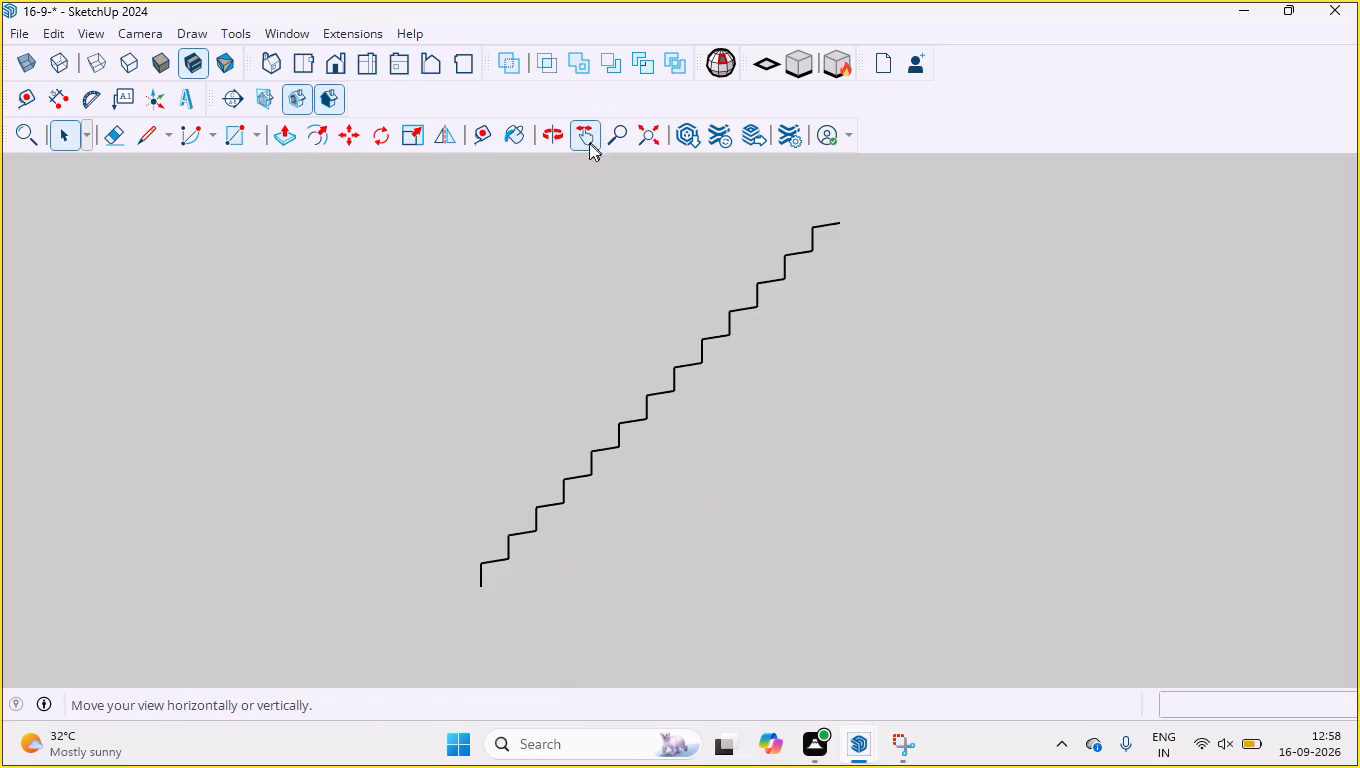
left_click(483, 136)
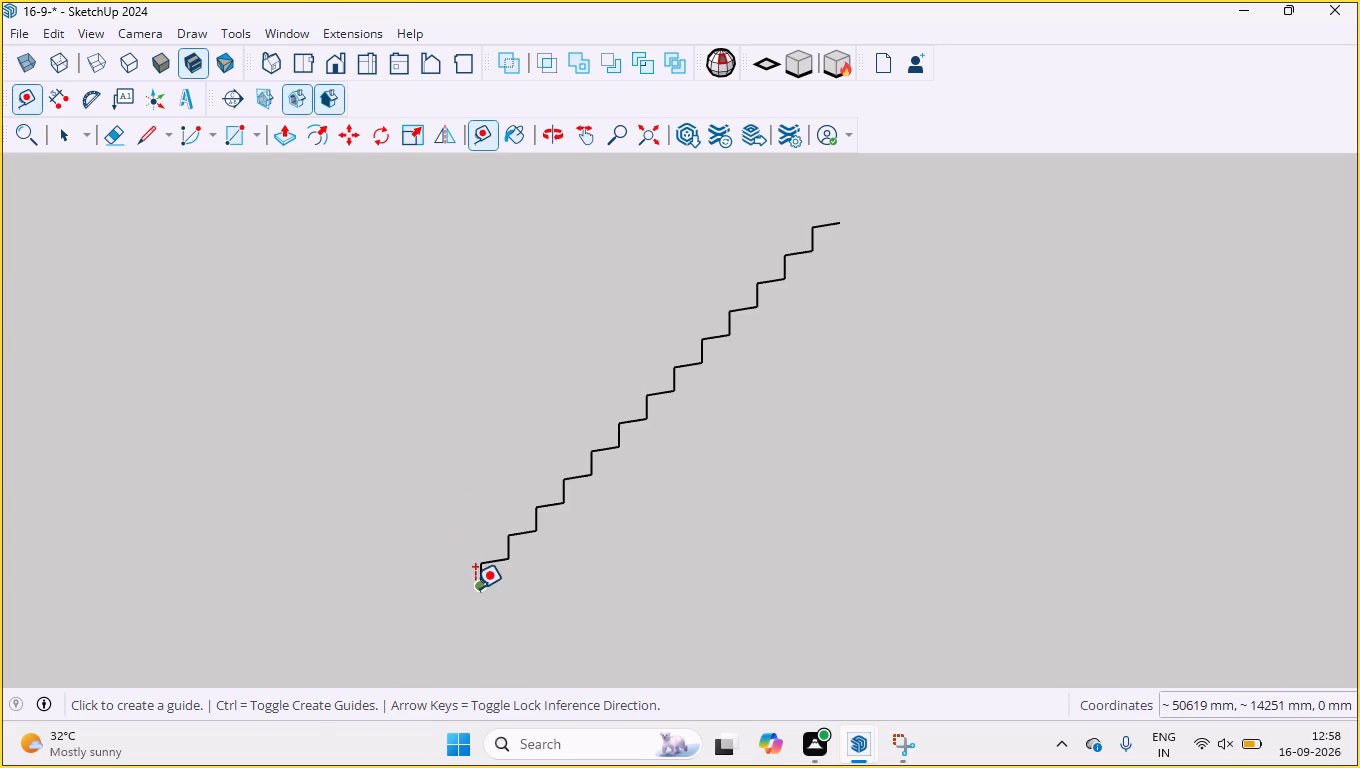
left_click(475, 587)
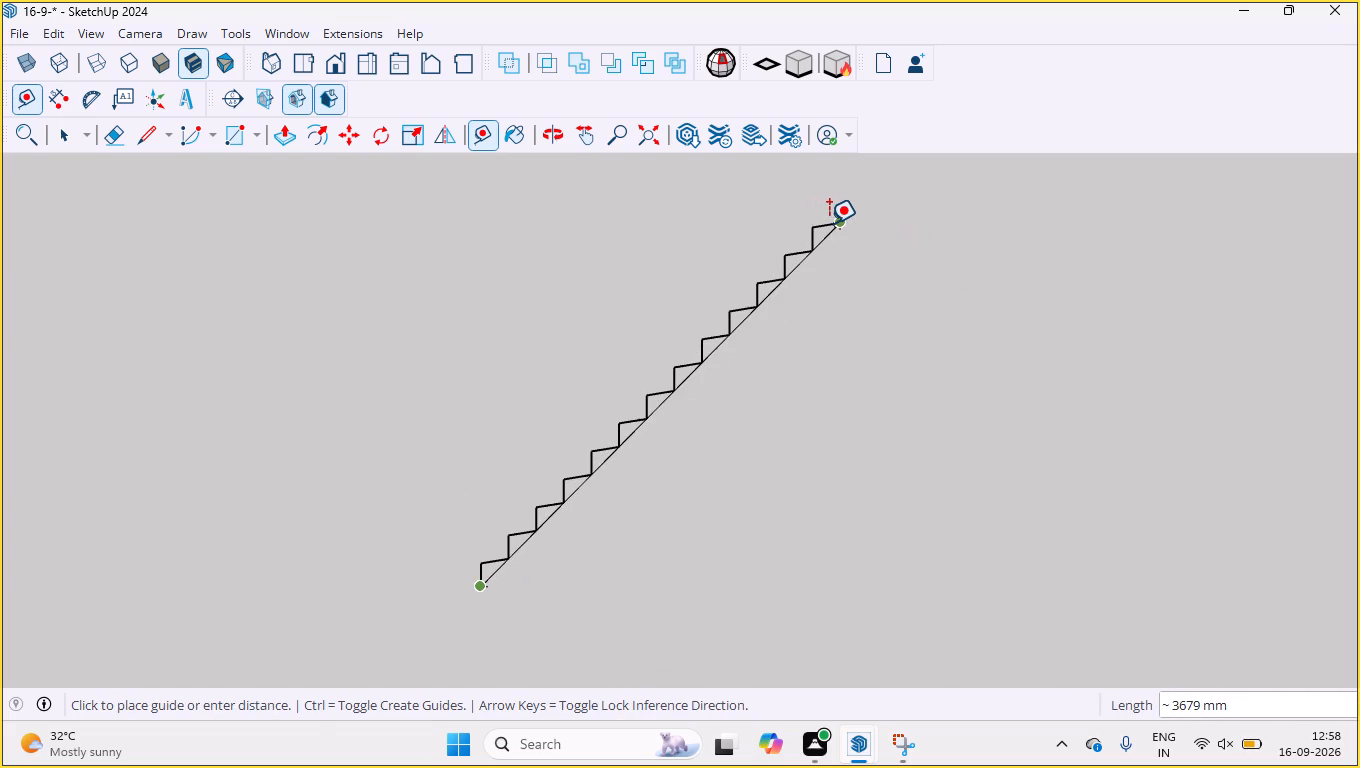
left_click(832, 223)
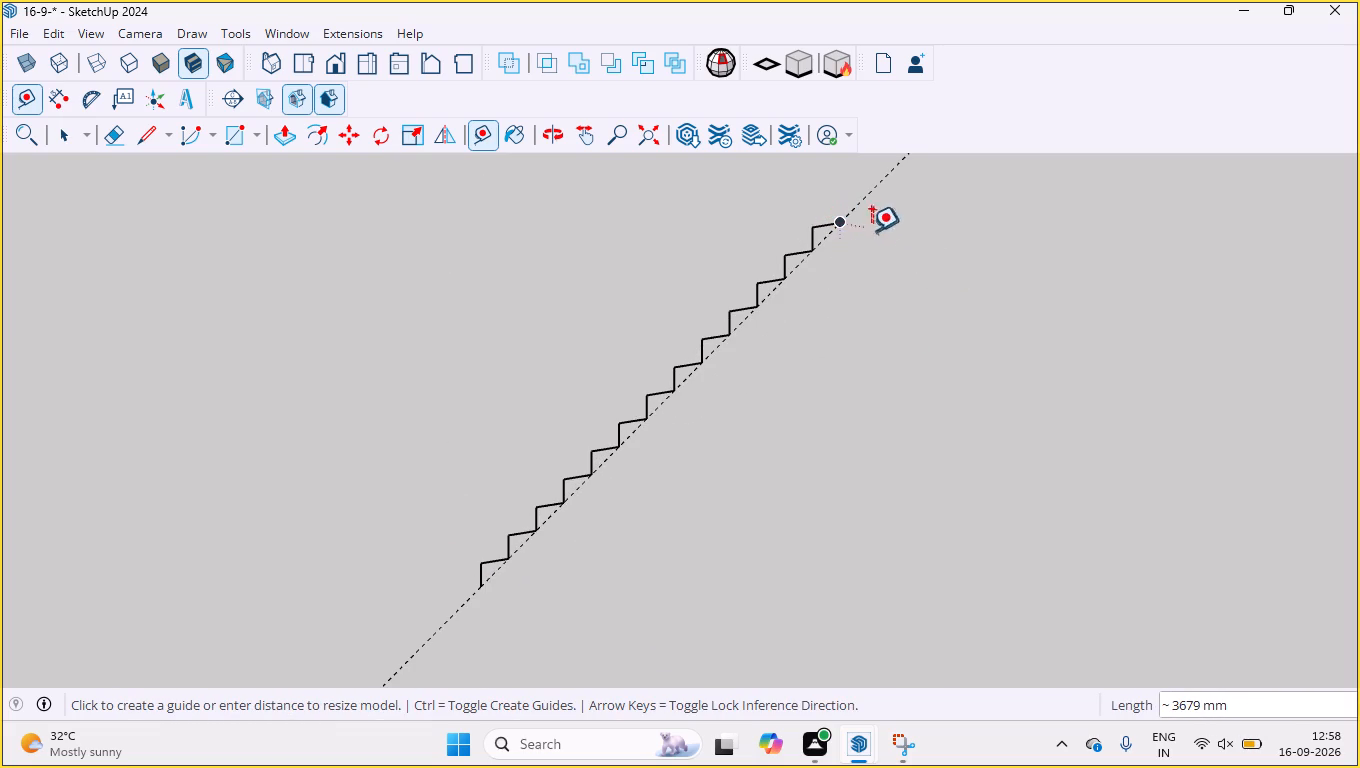
Place a parallel guide 50 mm below the diagonal guide line.
left_click(865, 198)
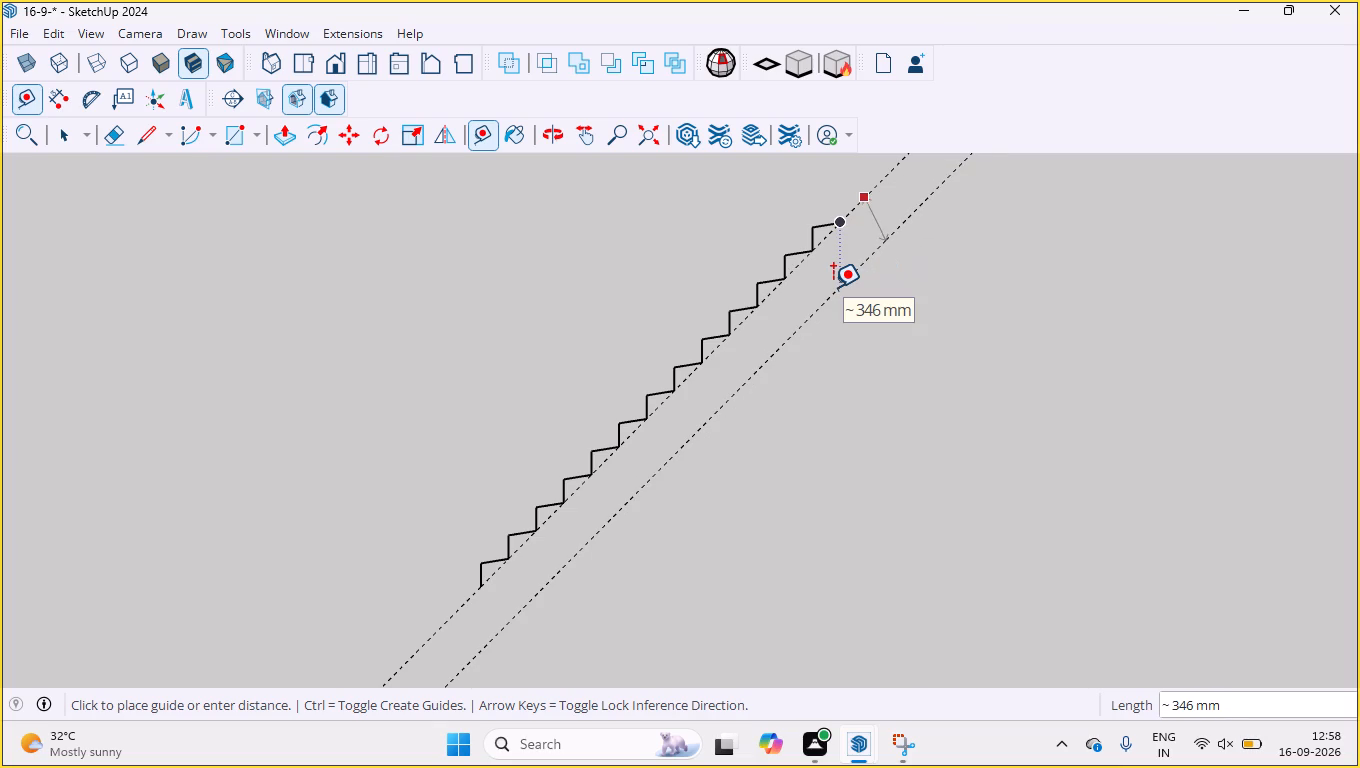
type("50")
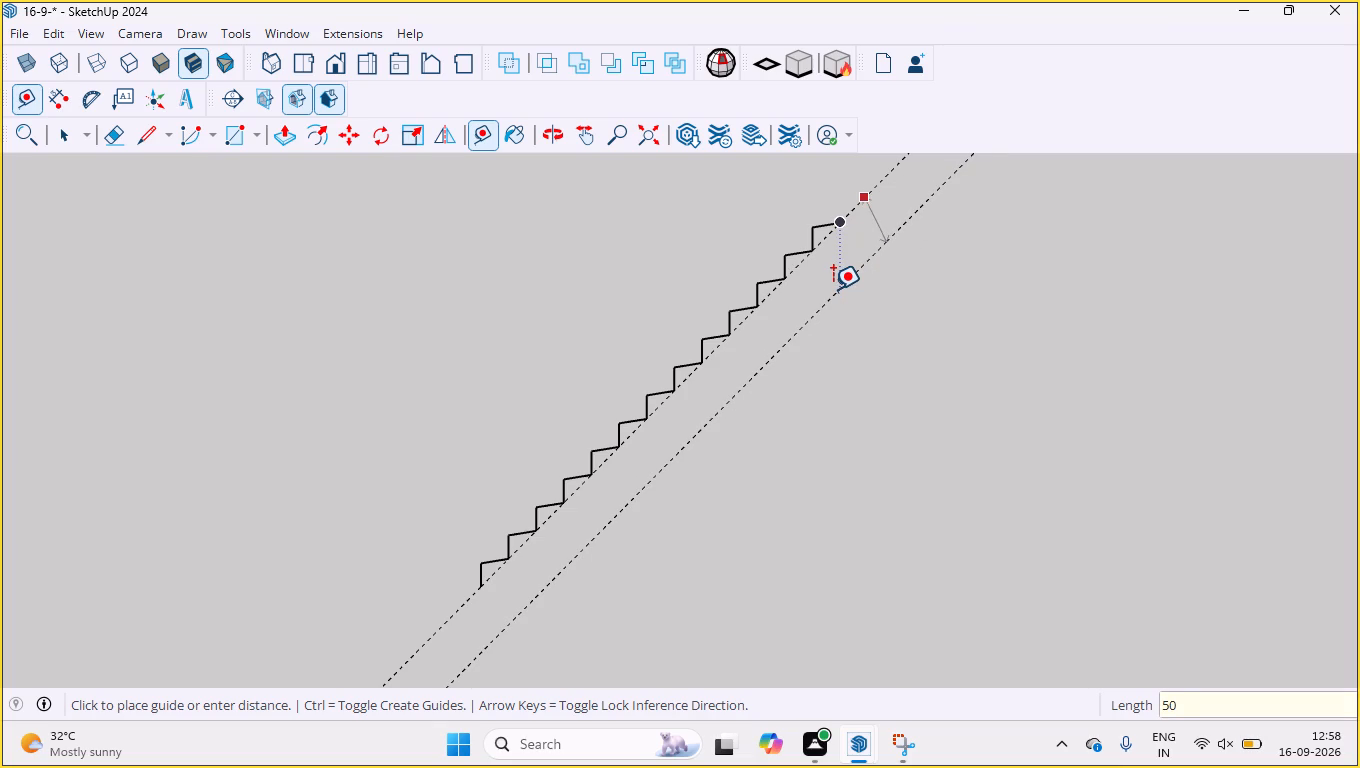
key("Return")
key("space")
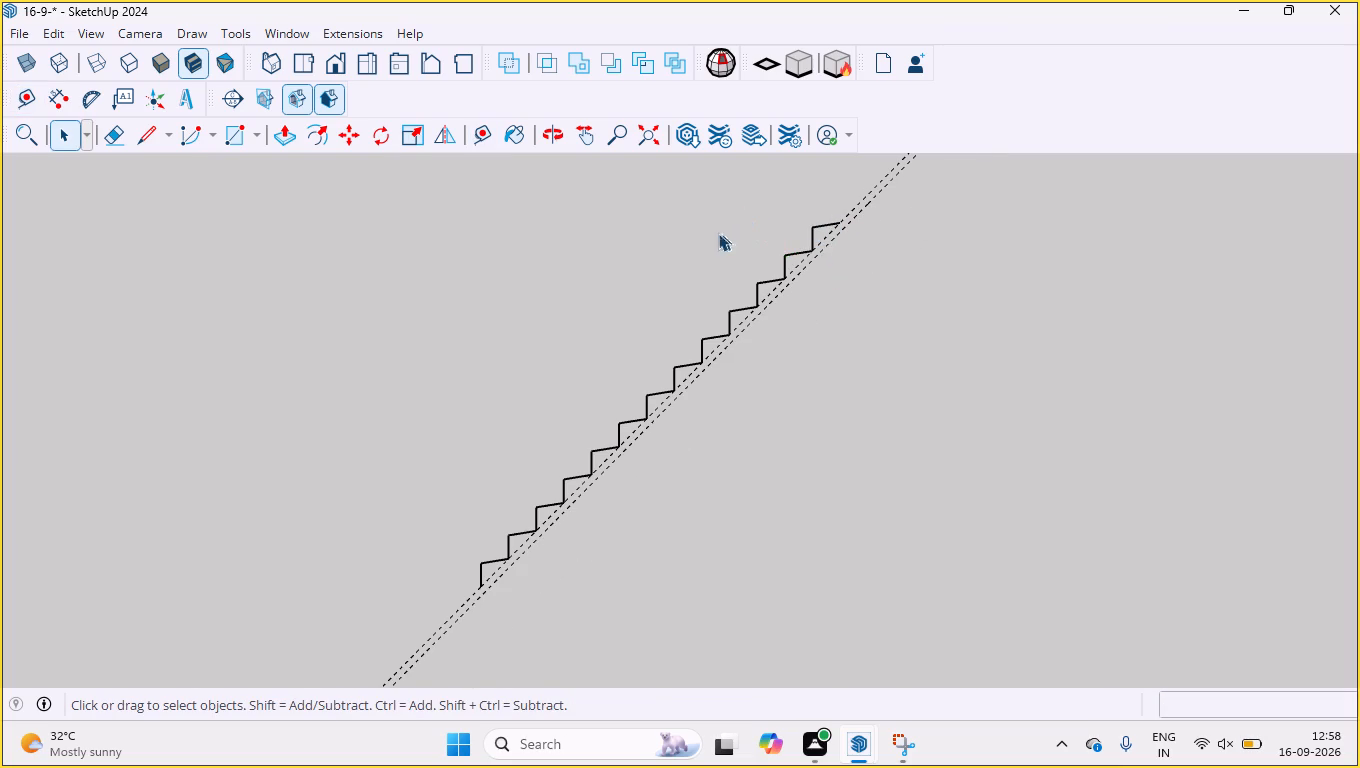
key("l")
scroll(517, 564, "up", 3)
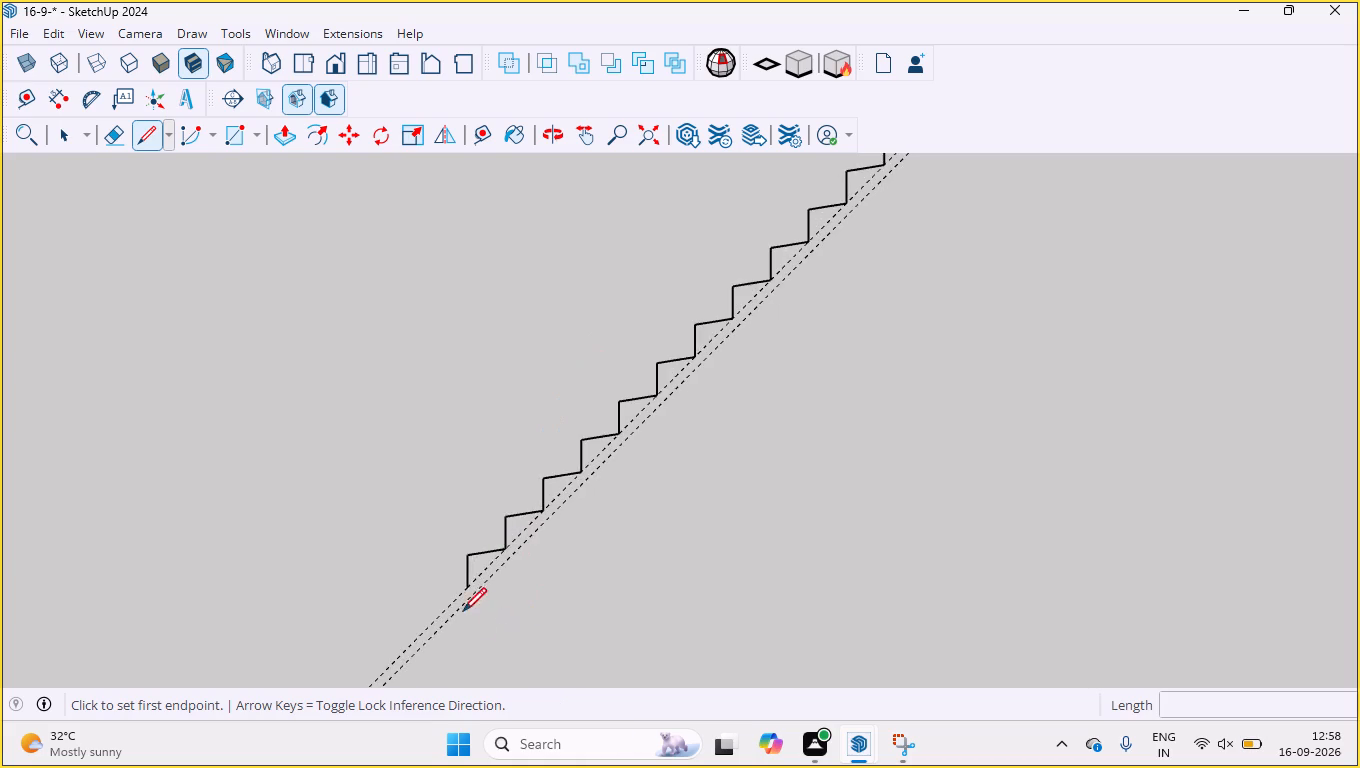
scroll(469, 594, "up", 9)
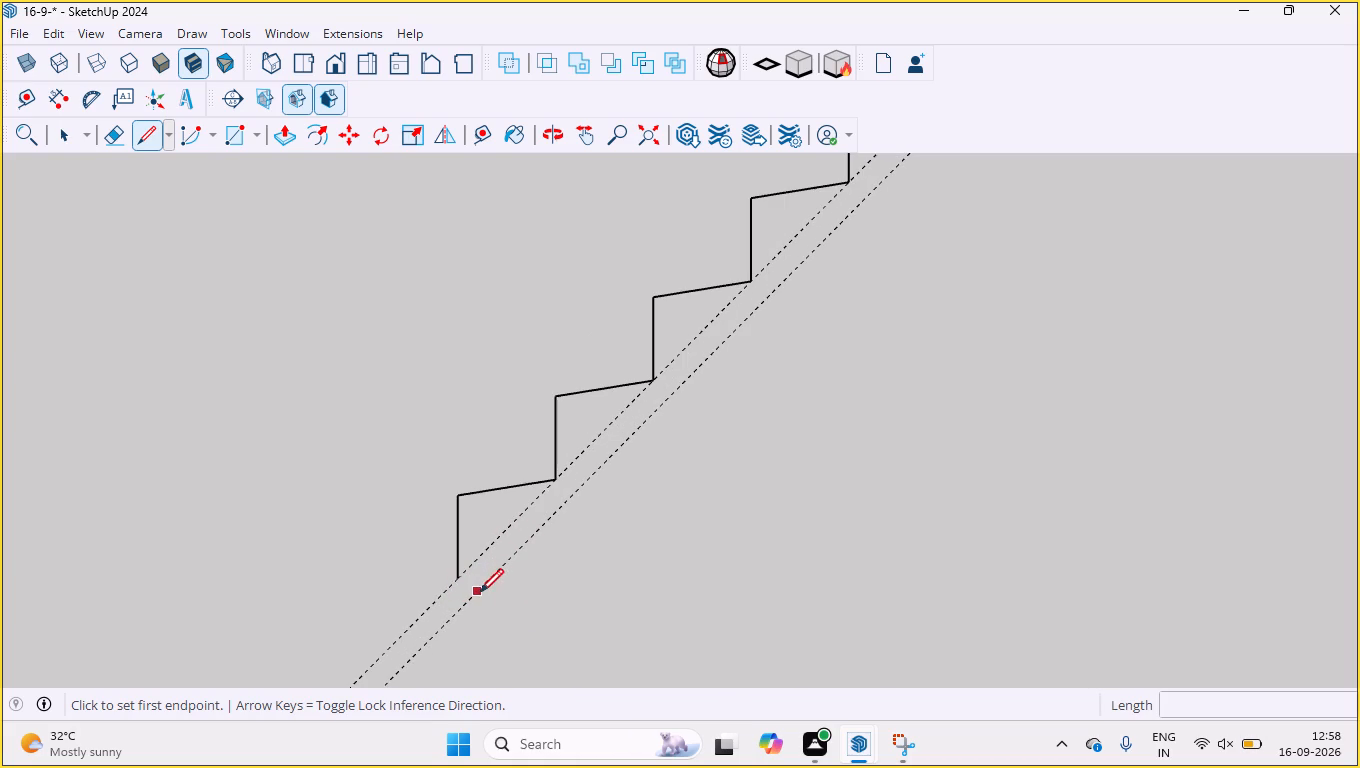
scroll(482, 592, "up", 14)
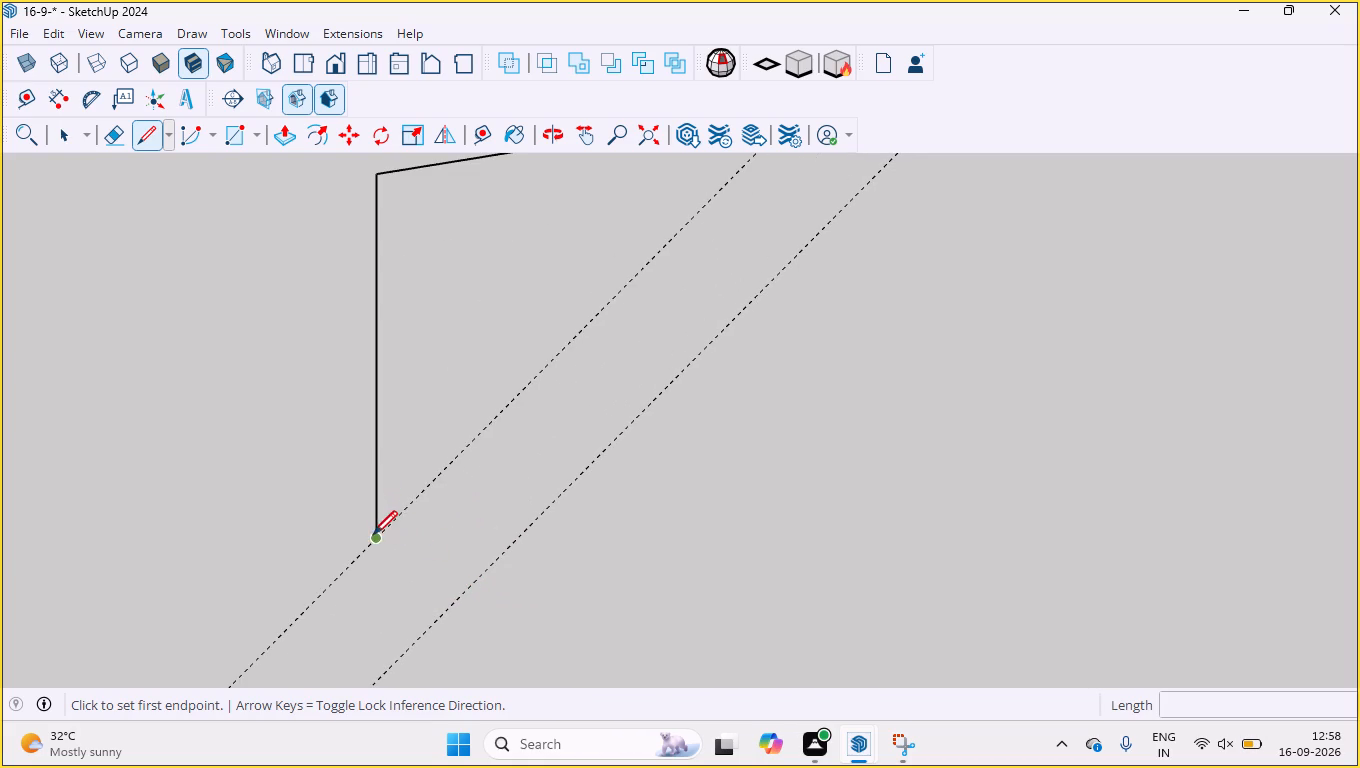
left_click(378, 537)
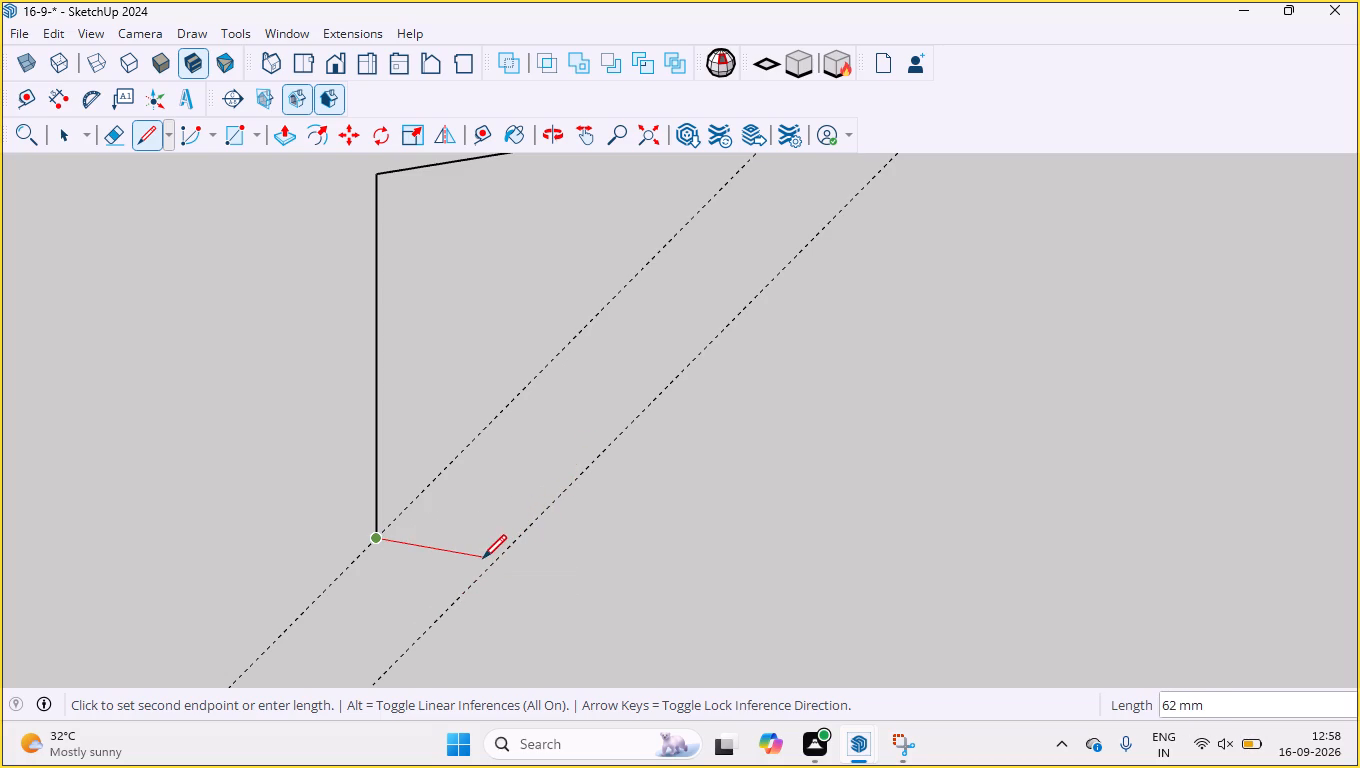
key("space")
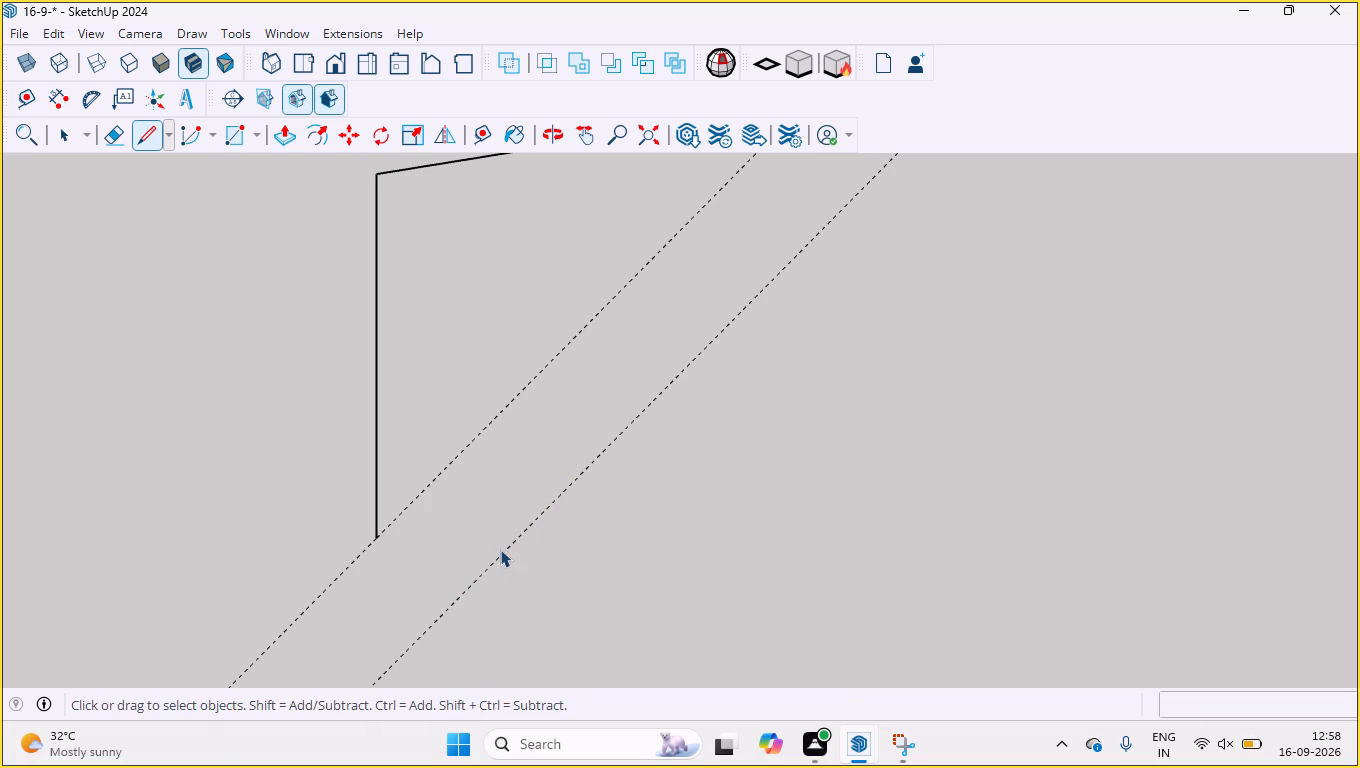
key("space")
Draw an edge about 69 mm long from the bottom riser's base to the lower guide.
key("l")
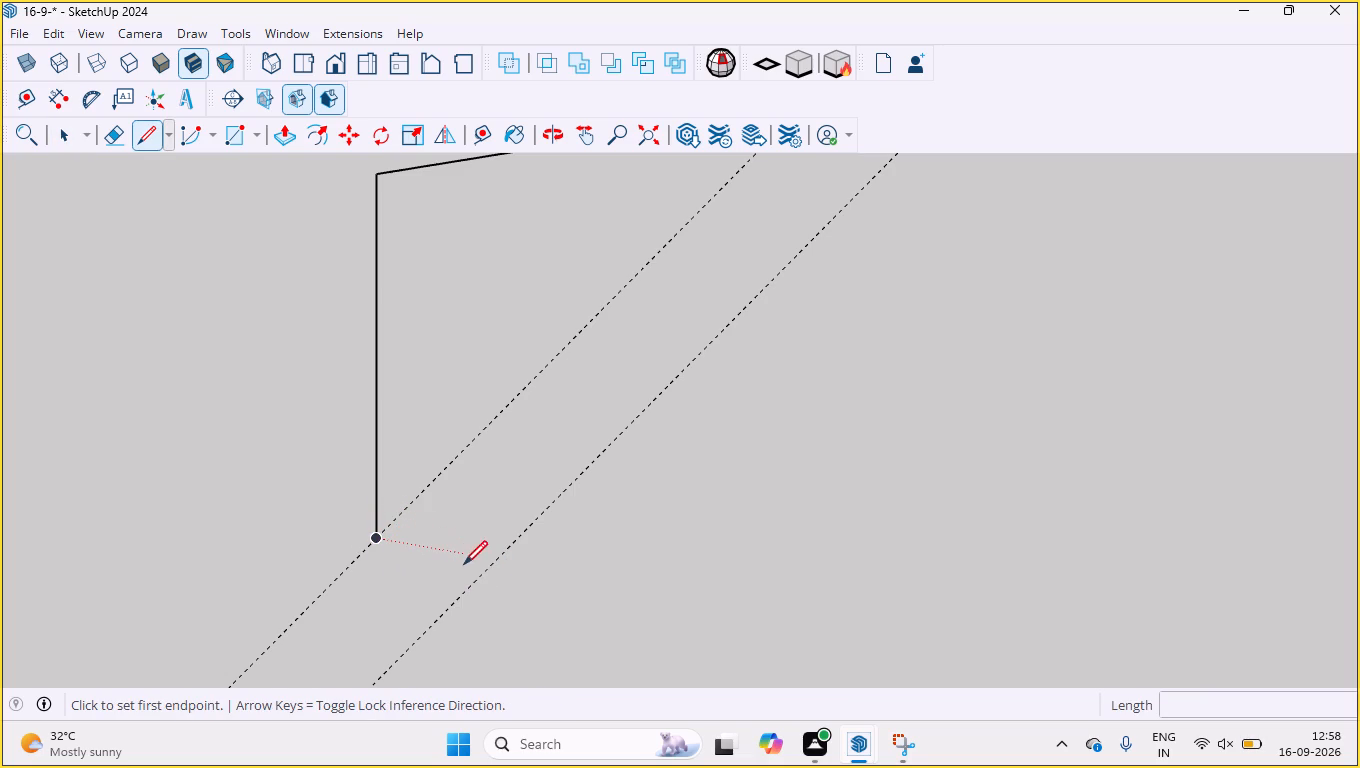
left_click(376, 536)
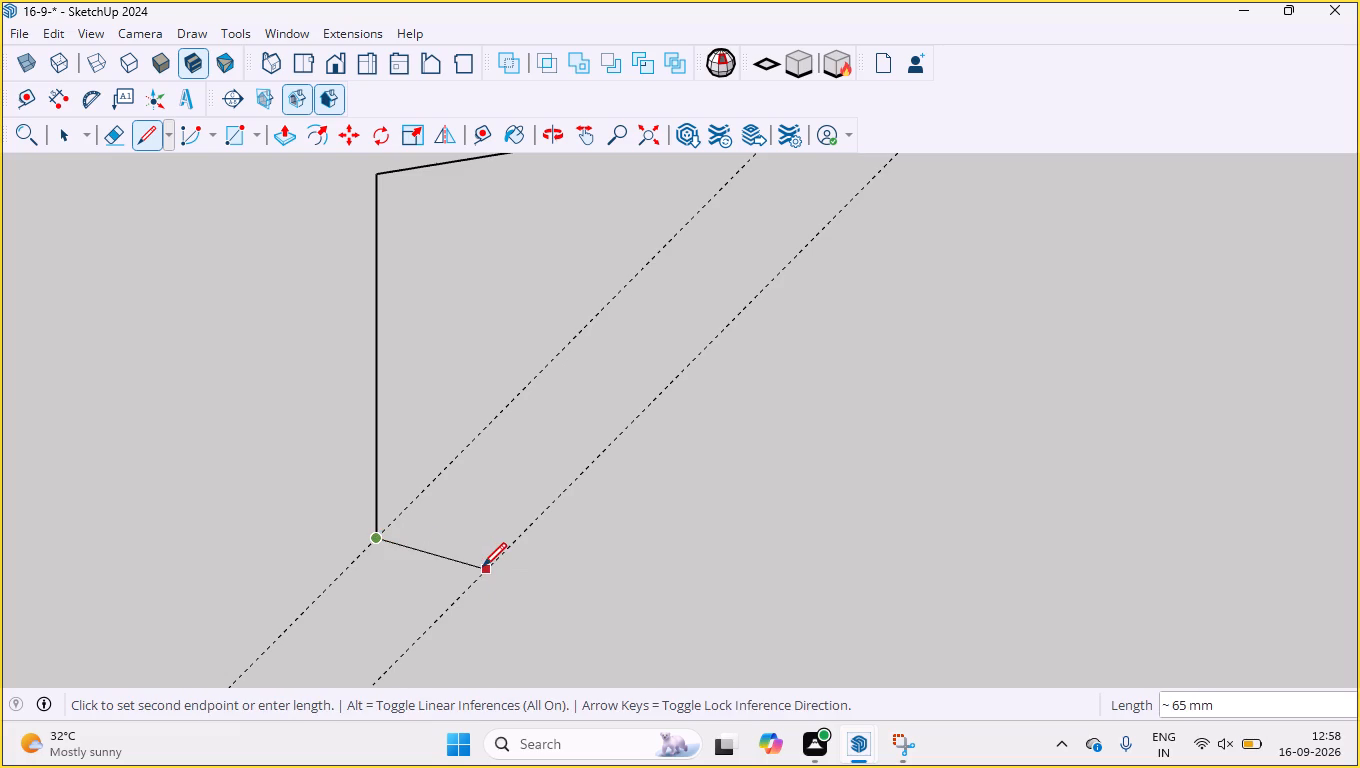
left_click(490, 556)
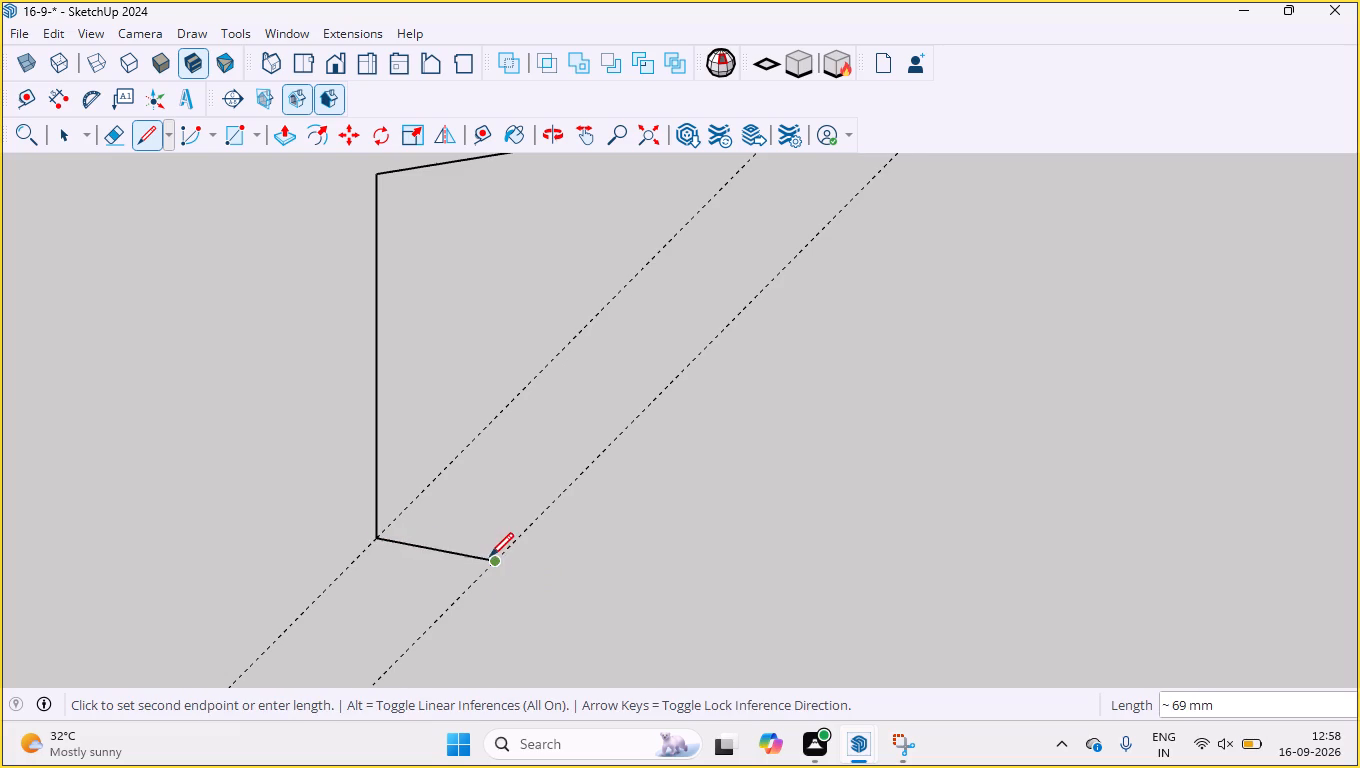
Close the stair profile with an edge about 3613 mm along the lower guide and one about 53 mm up to the top tread's end.
scroll(512, 531, "down", 20)
scroll(512, 531, "down", 8)
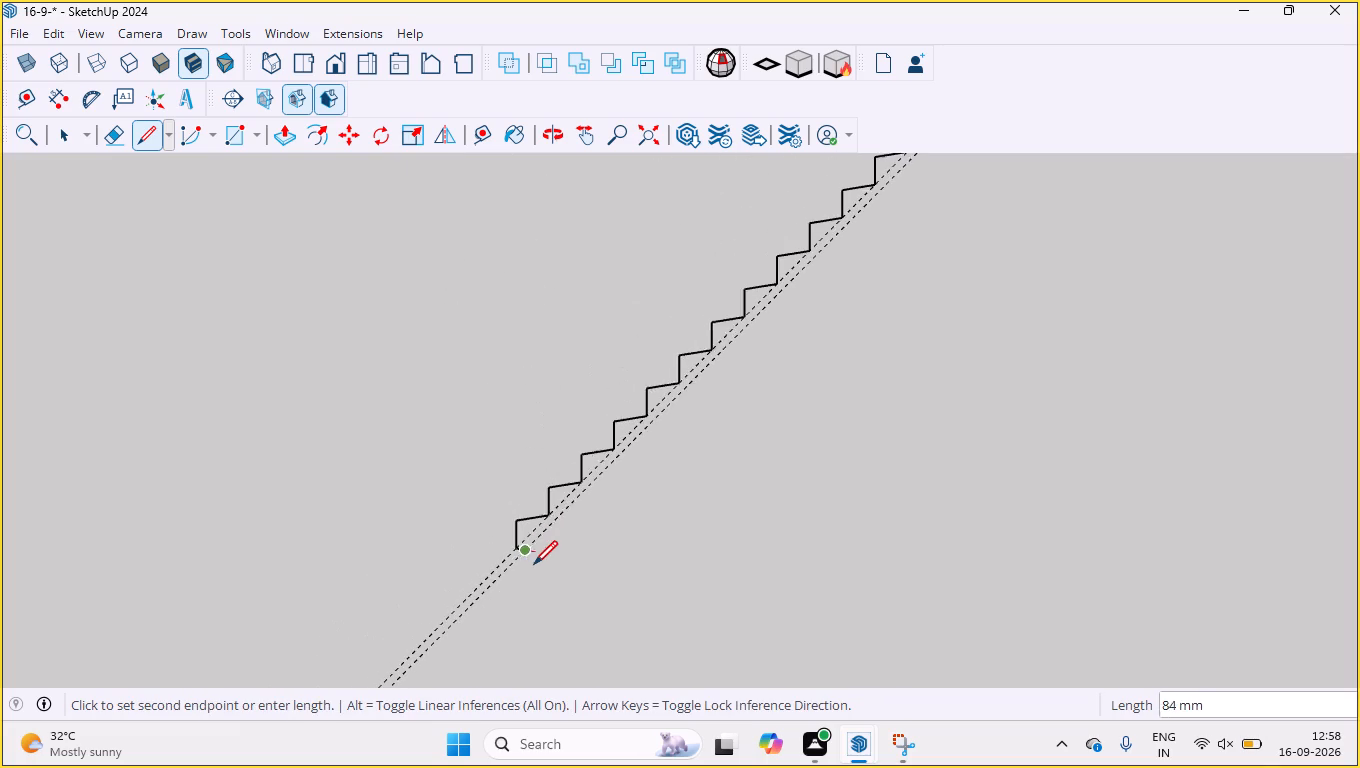
scroll(721, 443, "down", 7)
scroll(859, 299, "up", 6)
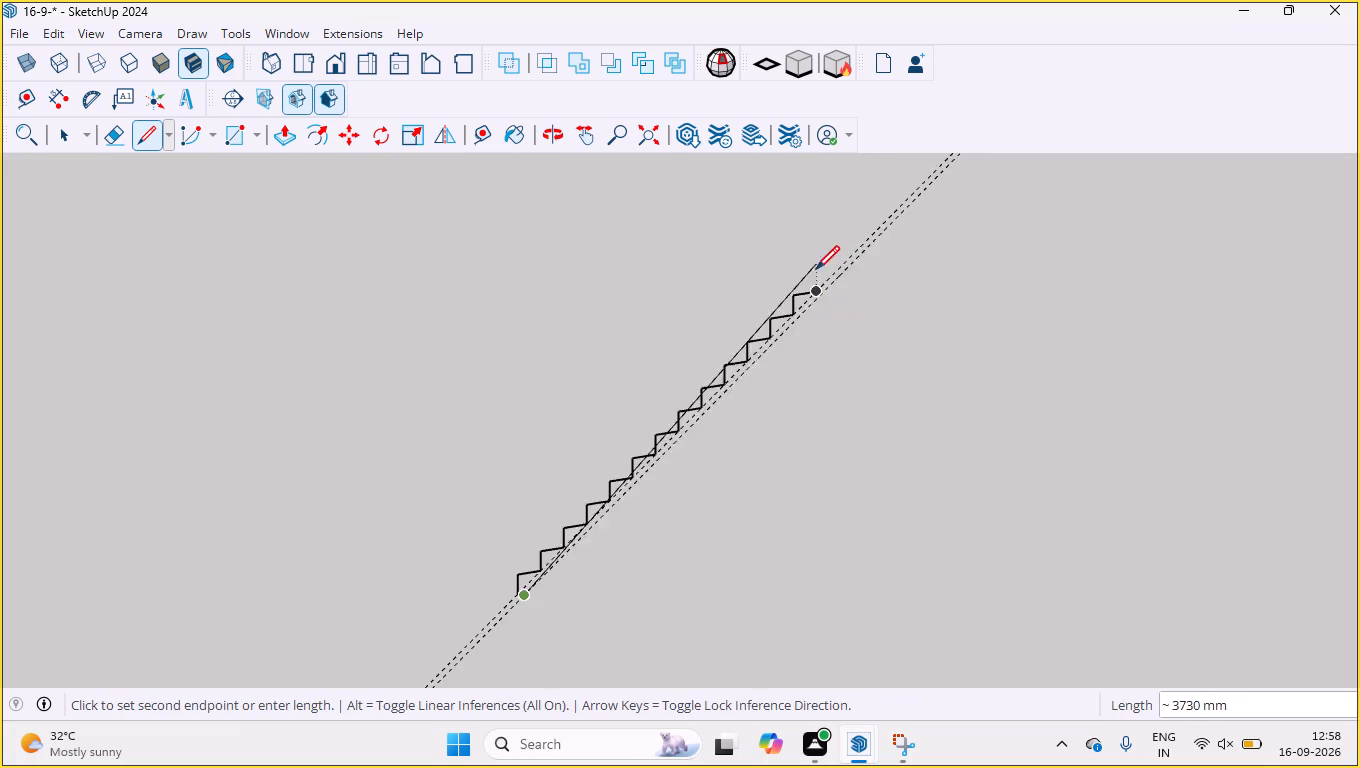
scroll(816, 269, "up", 19)
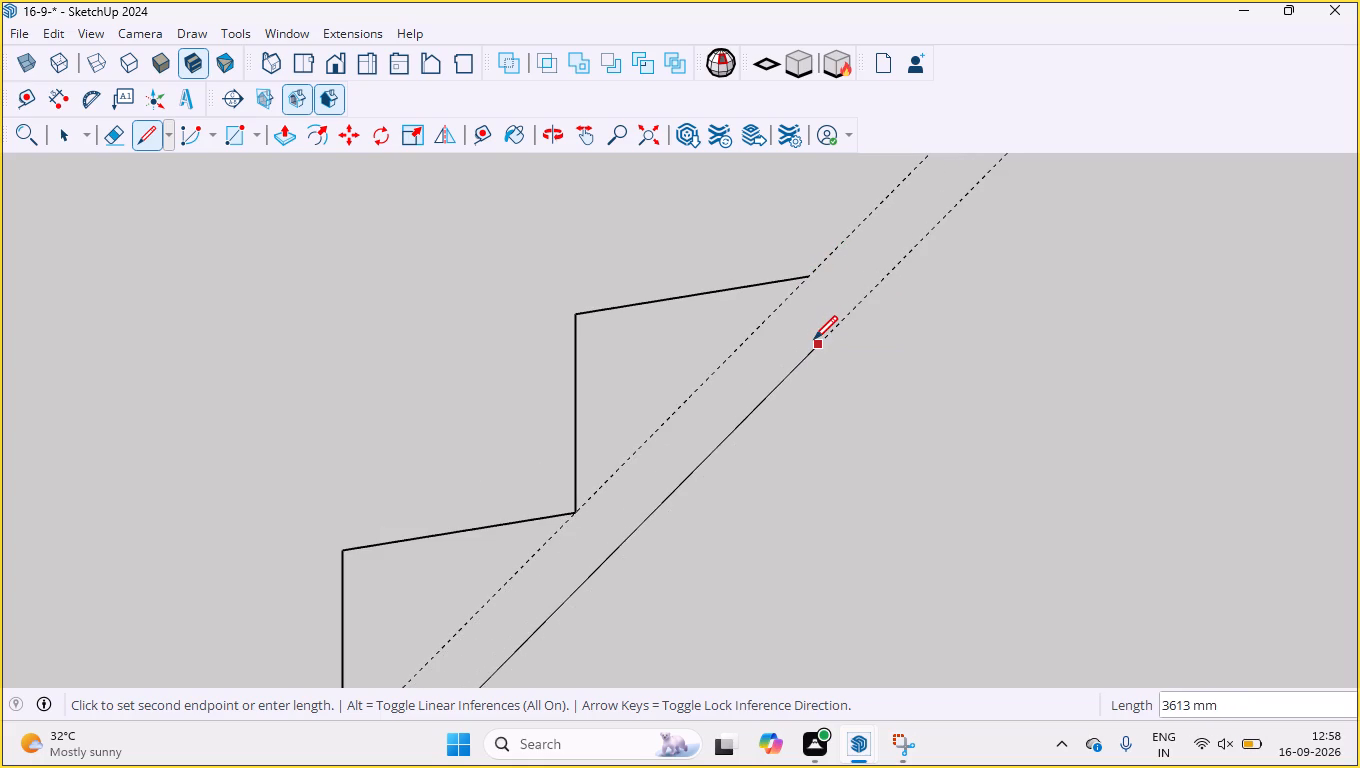
left_click(814, 339)
left_click(810, 279)
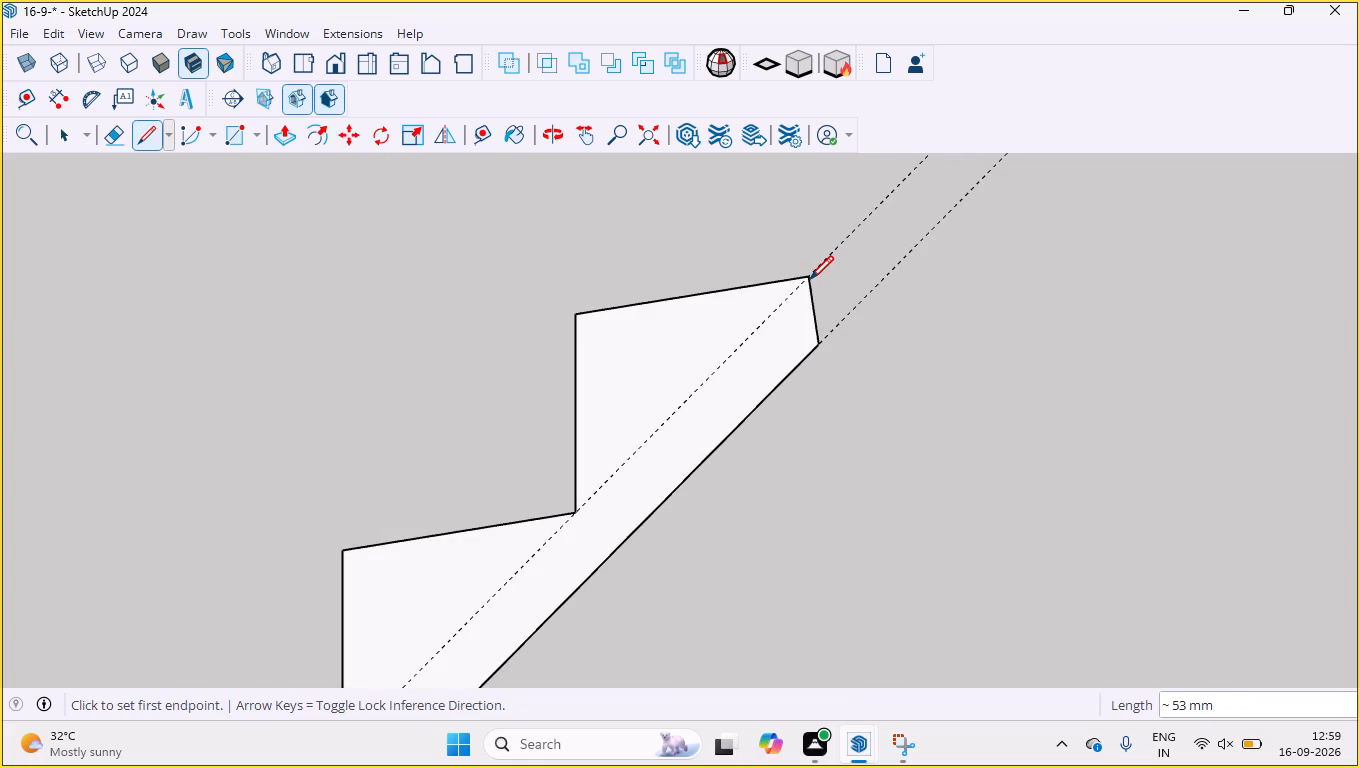
key("space")
Delete both diagonal guide lines.
scroll(834, 357, "down", 4)
left_click_drag(983, 253, 858, 192)
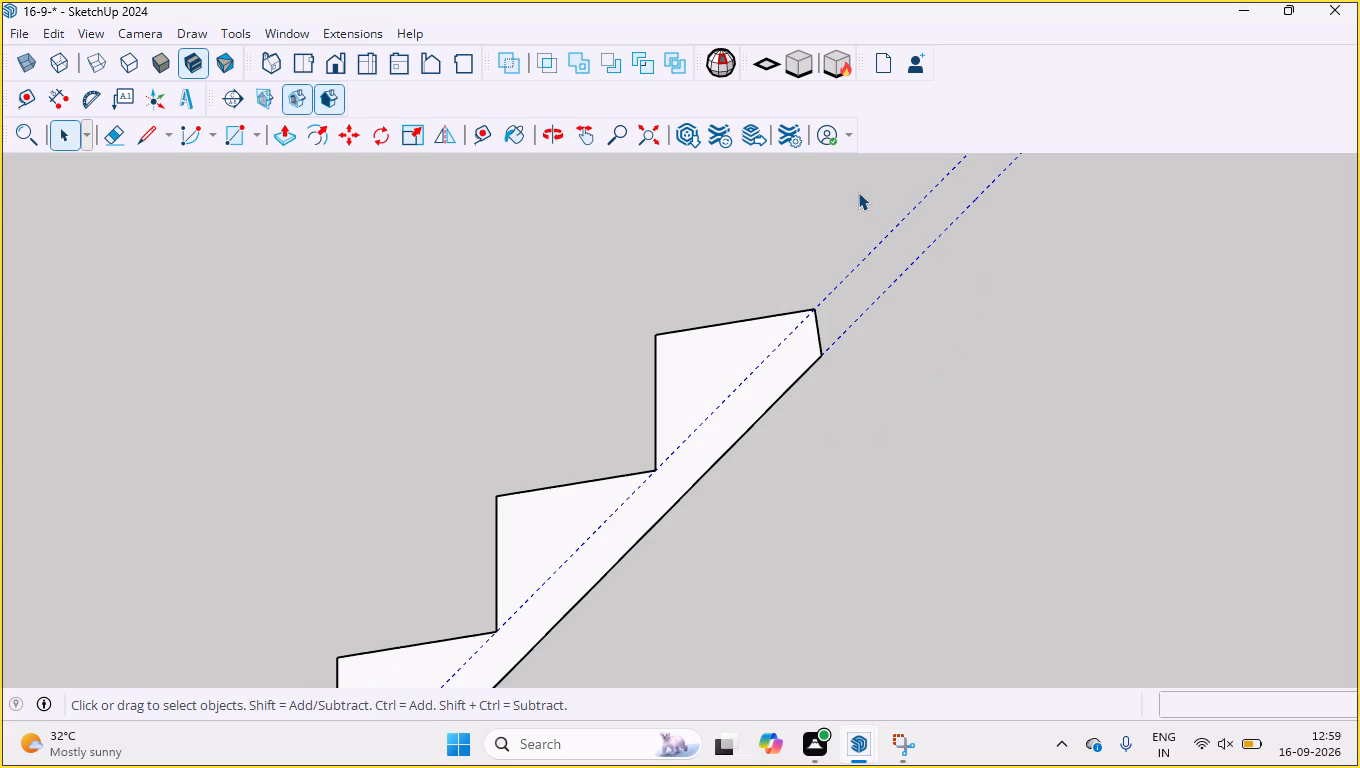
key("Delete")
Stop the screen recording and close Snipping Tool.
left_click(792, 39)
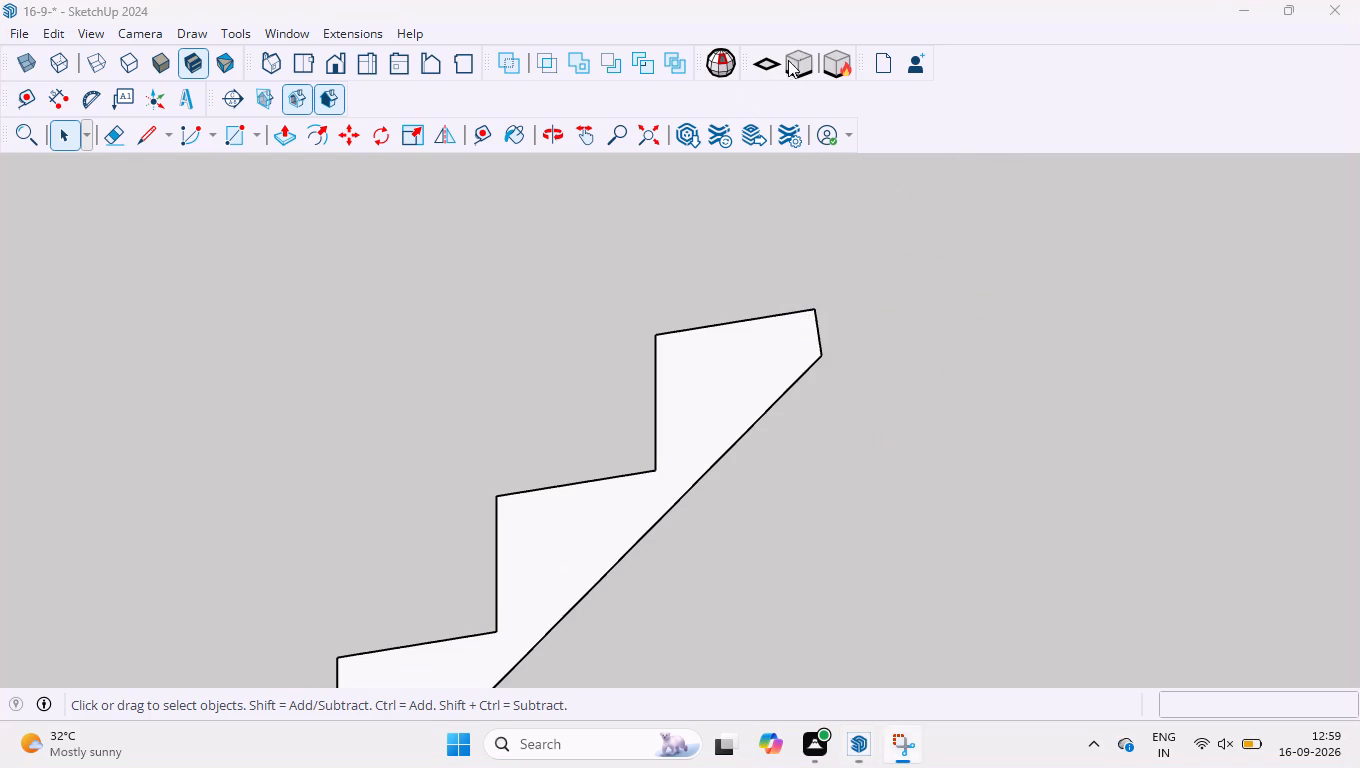
scroll(658, 275, "down", 4)
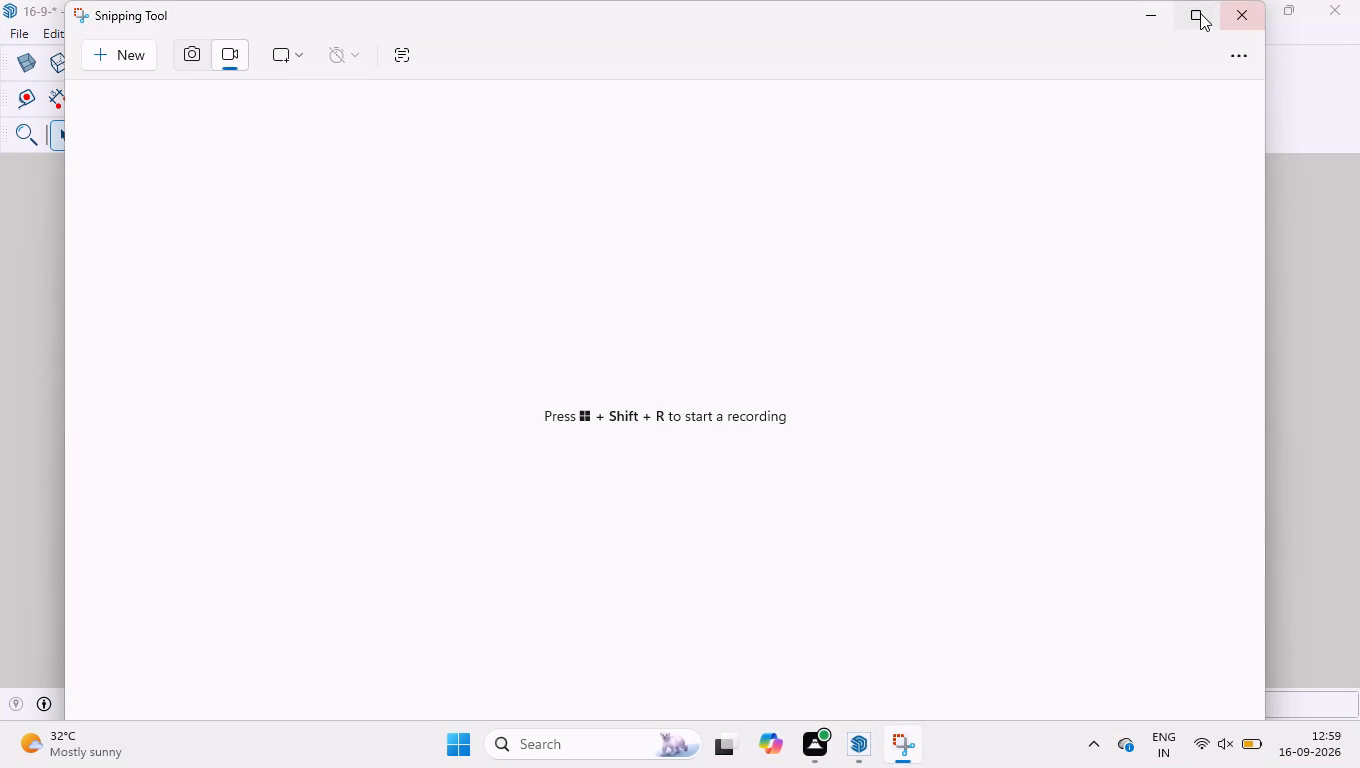
left_click(1233, 14)
Select the whole closed stair profile, face and edges, and make it a group.
scroll(971, 354, "down", 3)
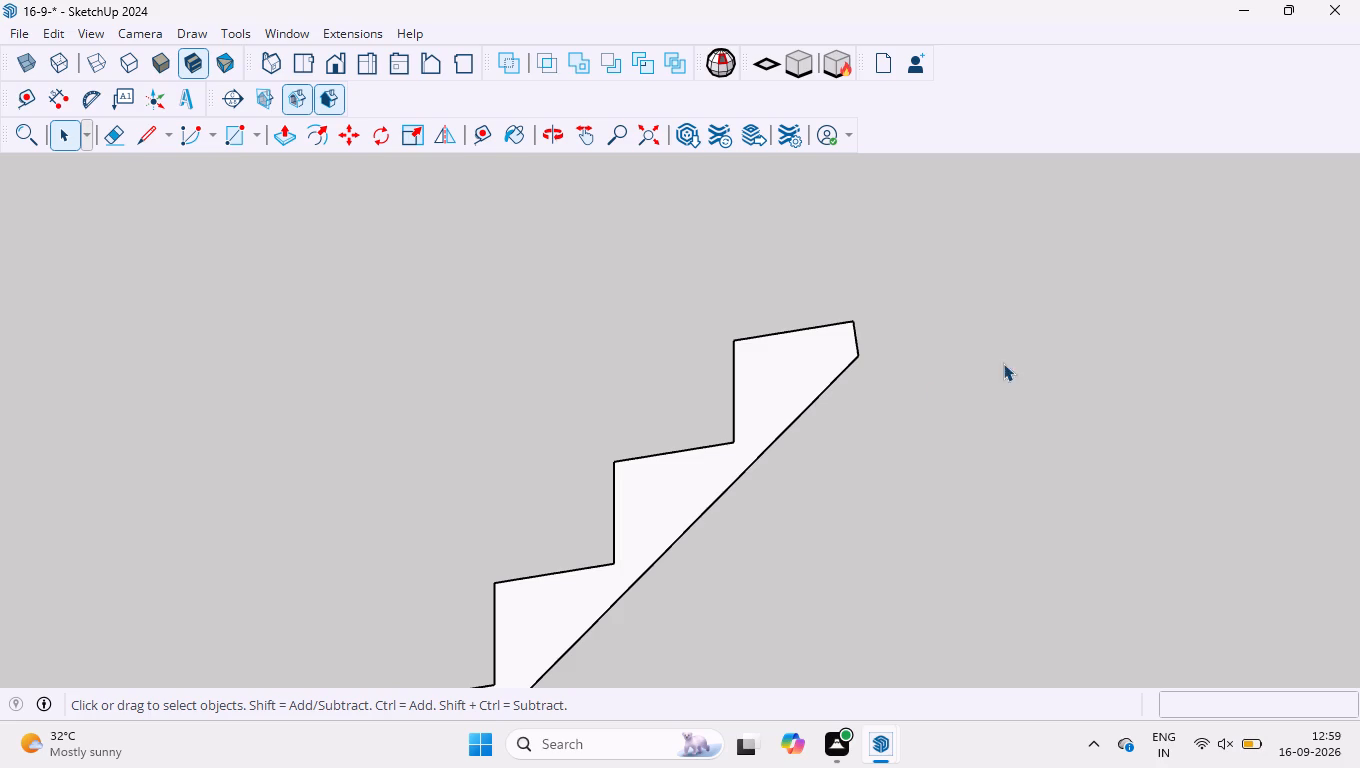
scroll(715, 362, "down", 14)
scroll(710, 240, "down", 10)
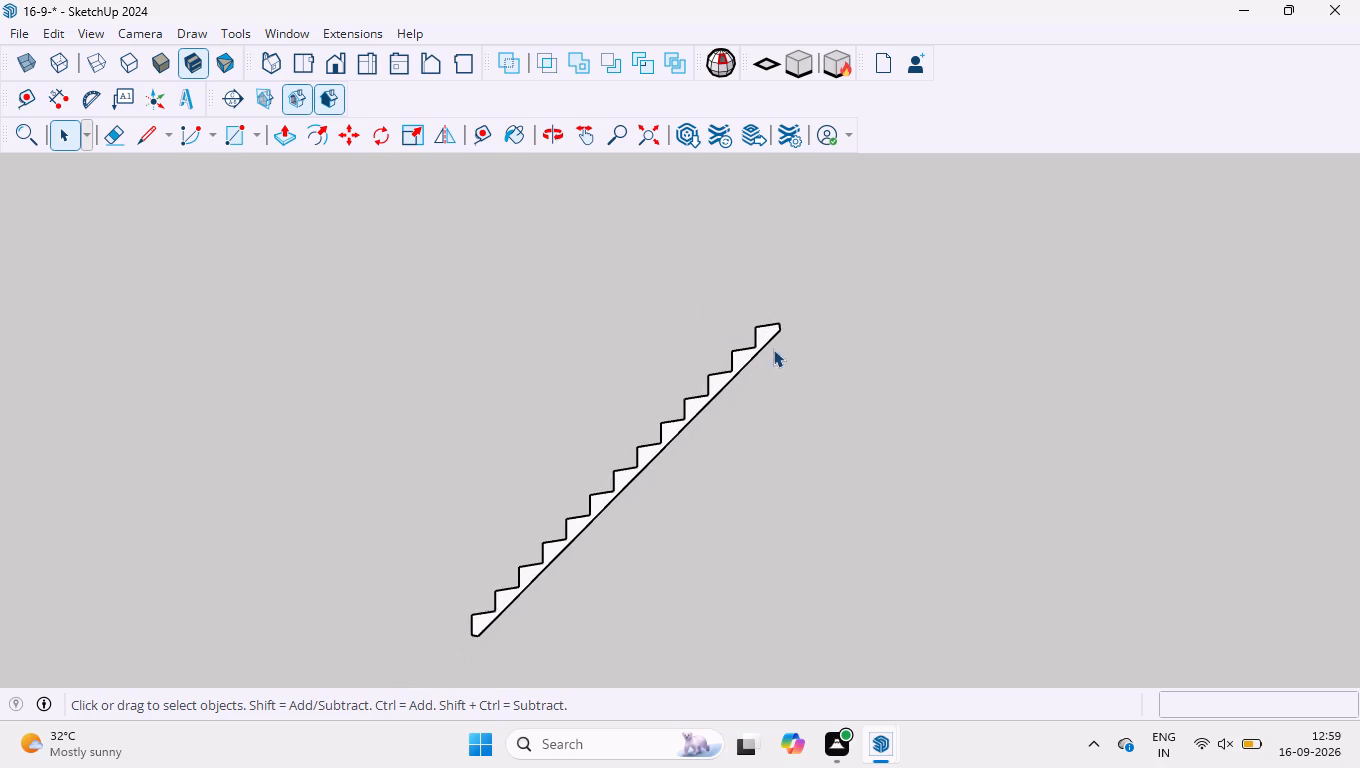
left_click_drag(819, 283, 448, 642)
right_click(523, 509)
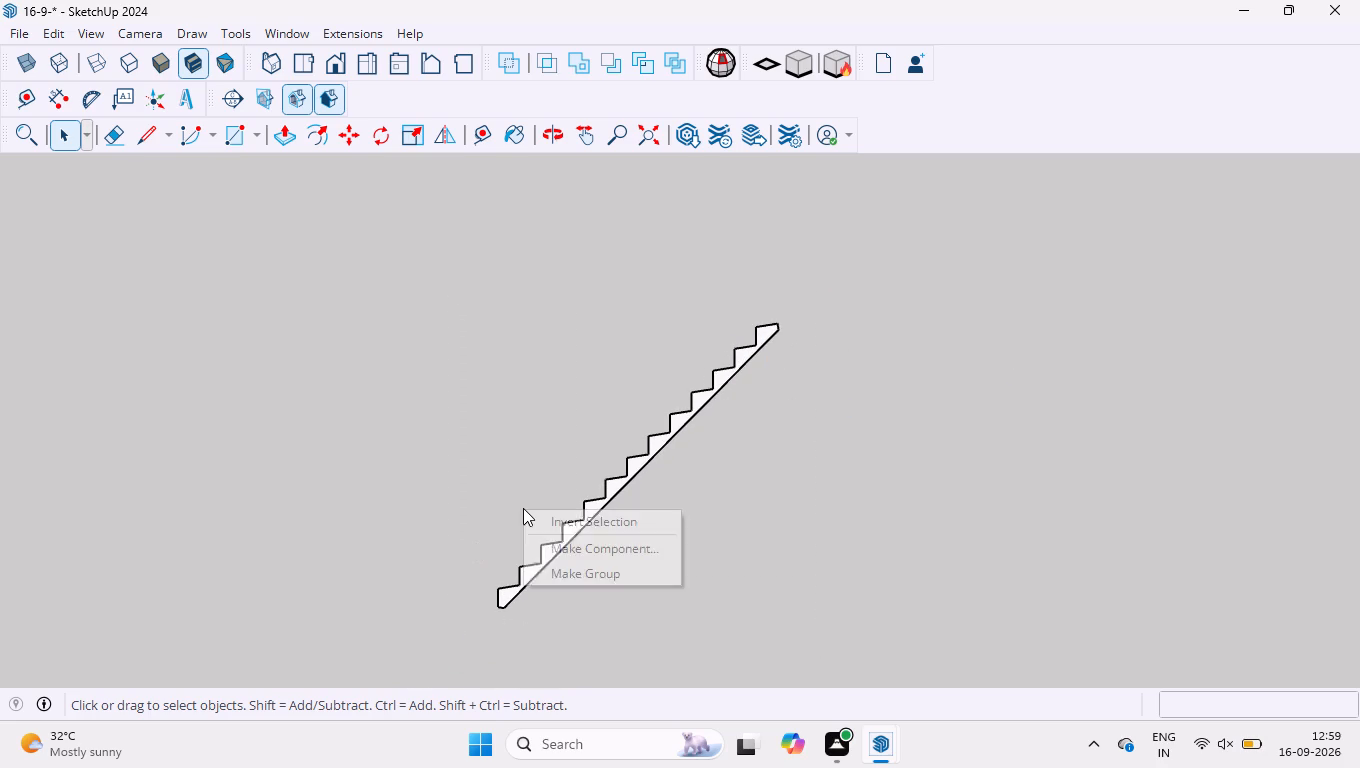
left_click(576, 411)
left_click_drag(830, 285, 453, 610)
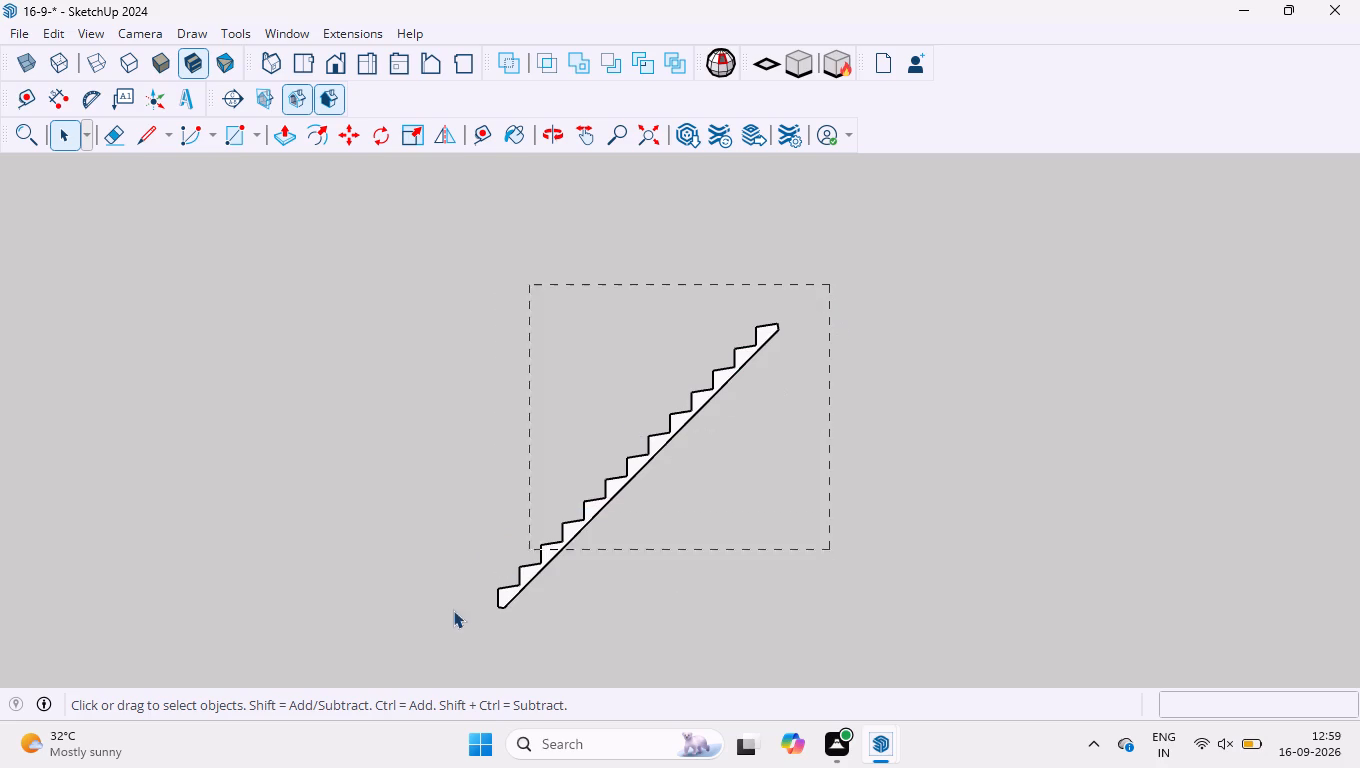
left_click_drag(453, 610, 414, 665)
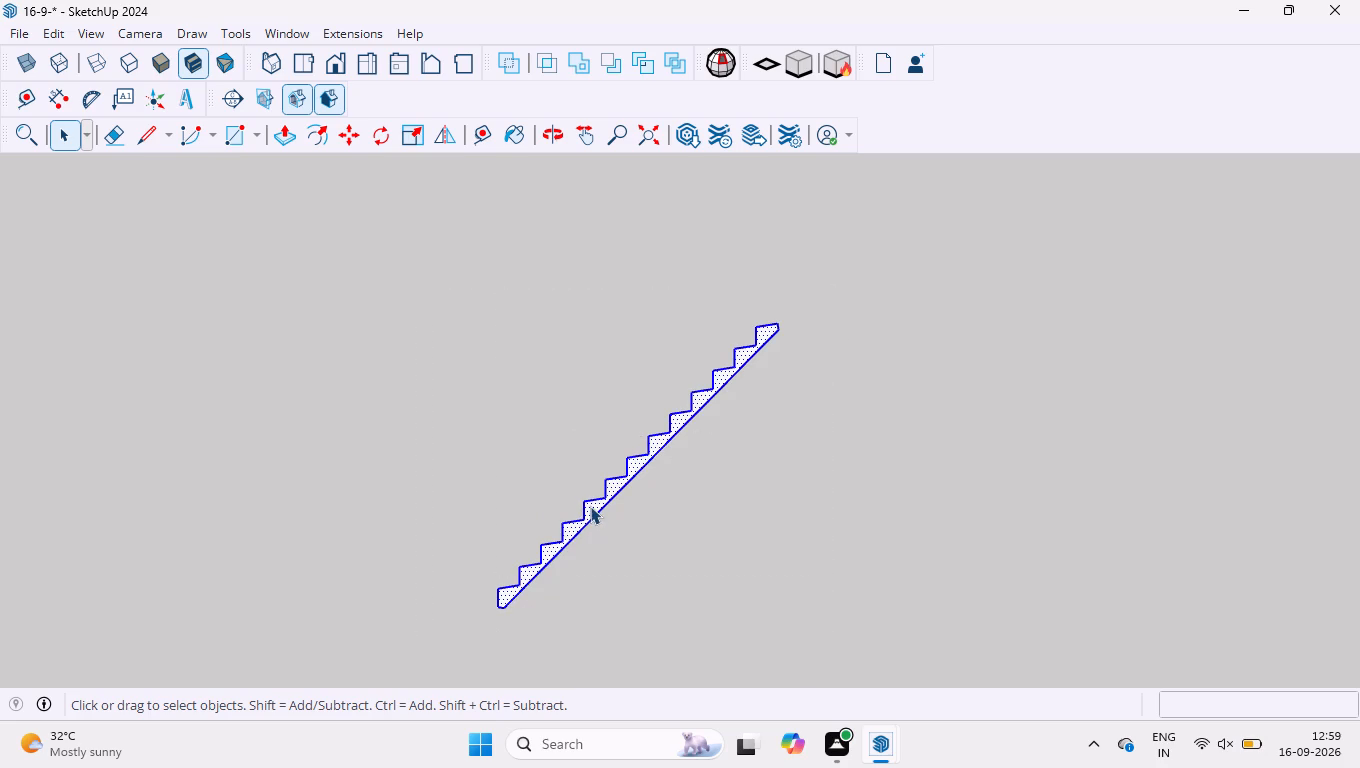
right_click(592, 499)
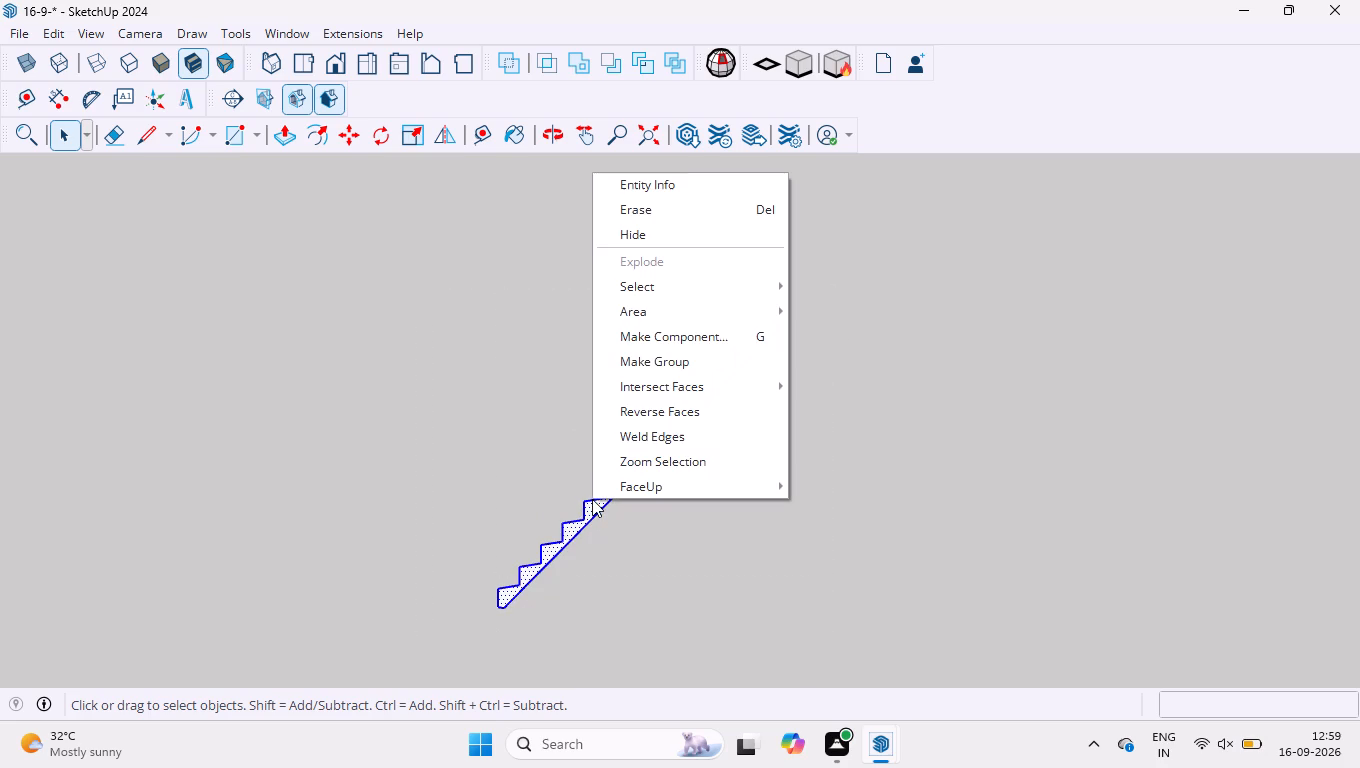
left_click(652, 358)
Inside the stair group, extrude the profile face 1000 mm with Push/Pull and exit the group.
double_click(644, 457)
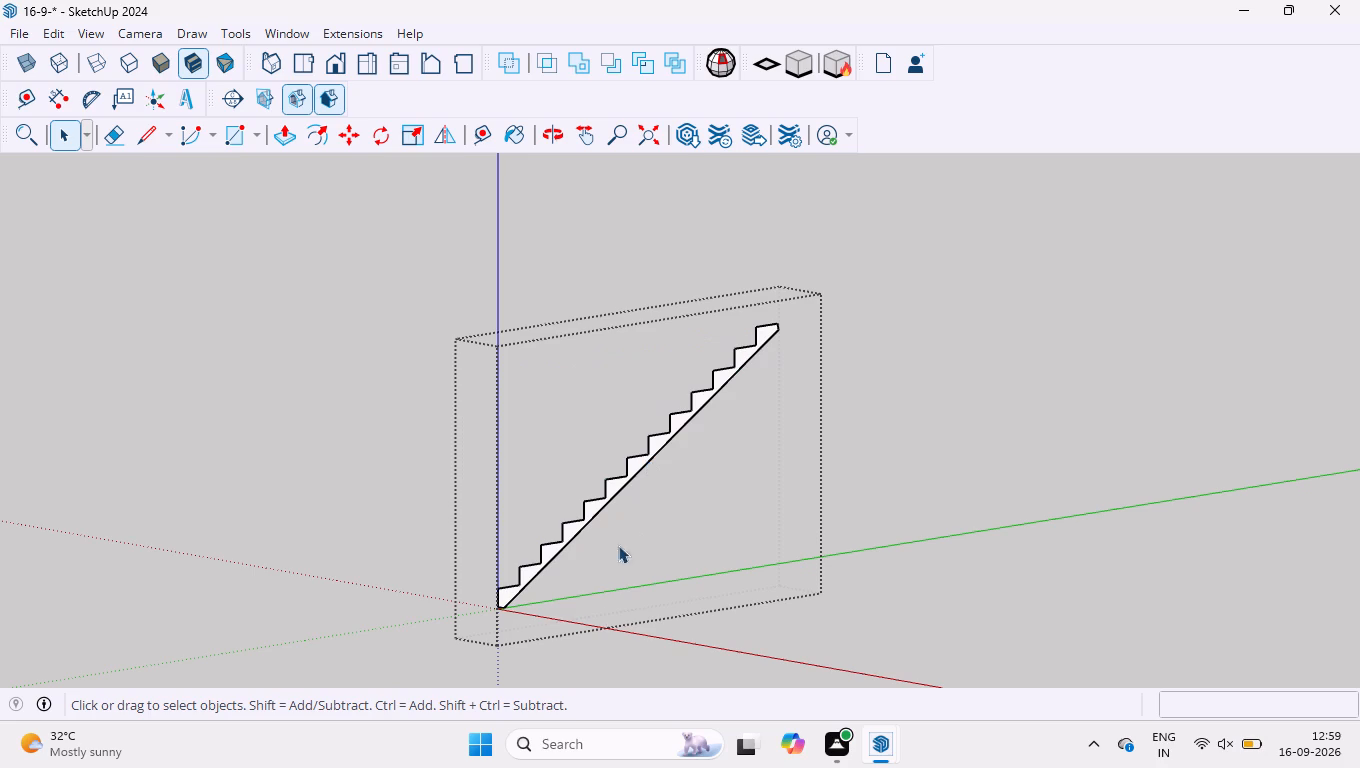
scroll(606, 609, "up", 1)
left_click(298, 136)
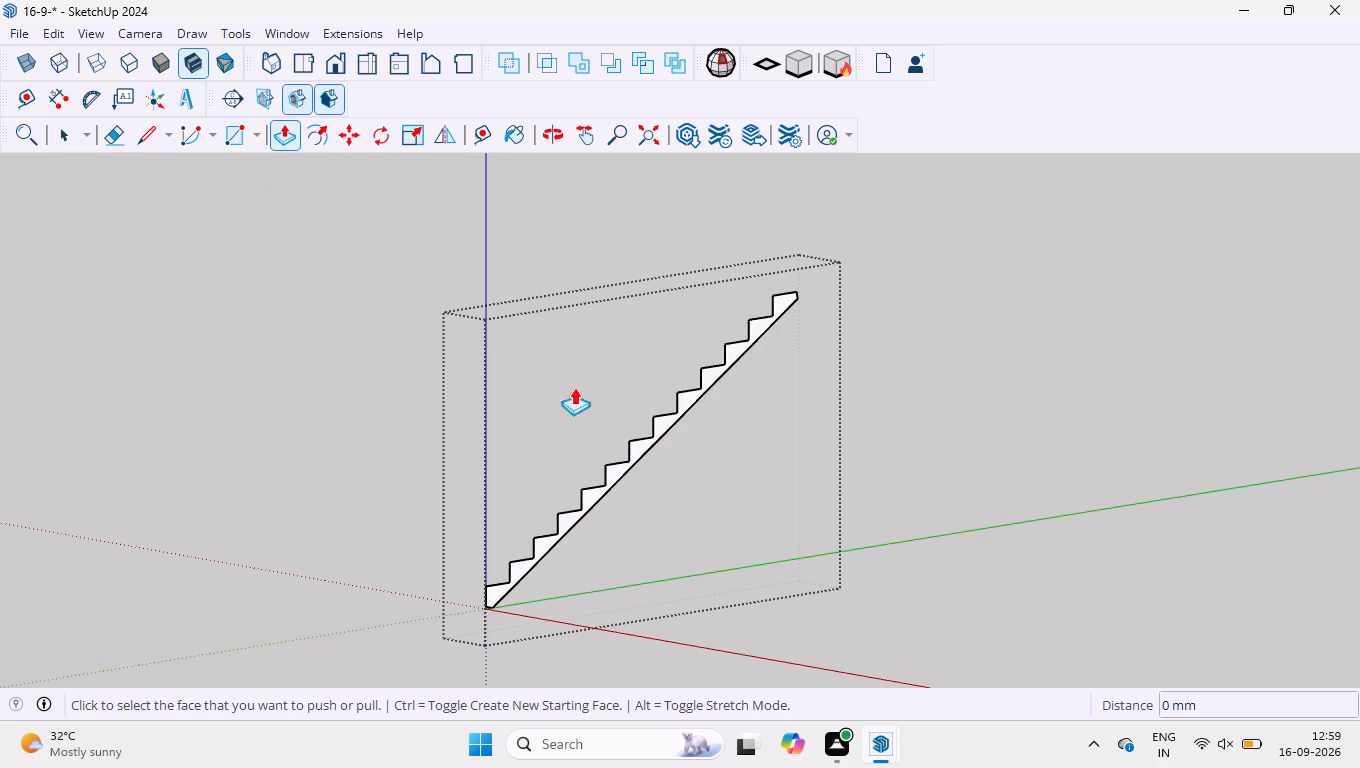
left_click(670, 418)
type("1000")
key("Return")
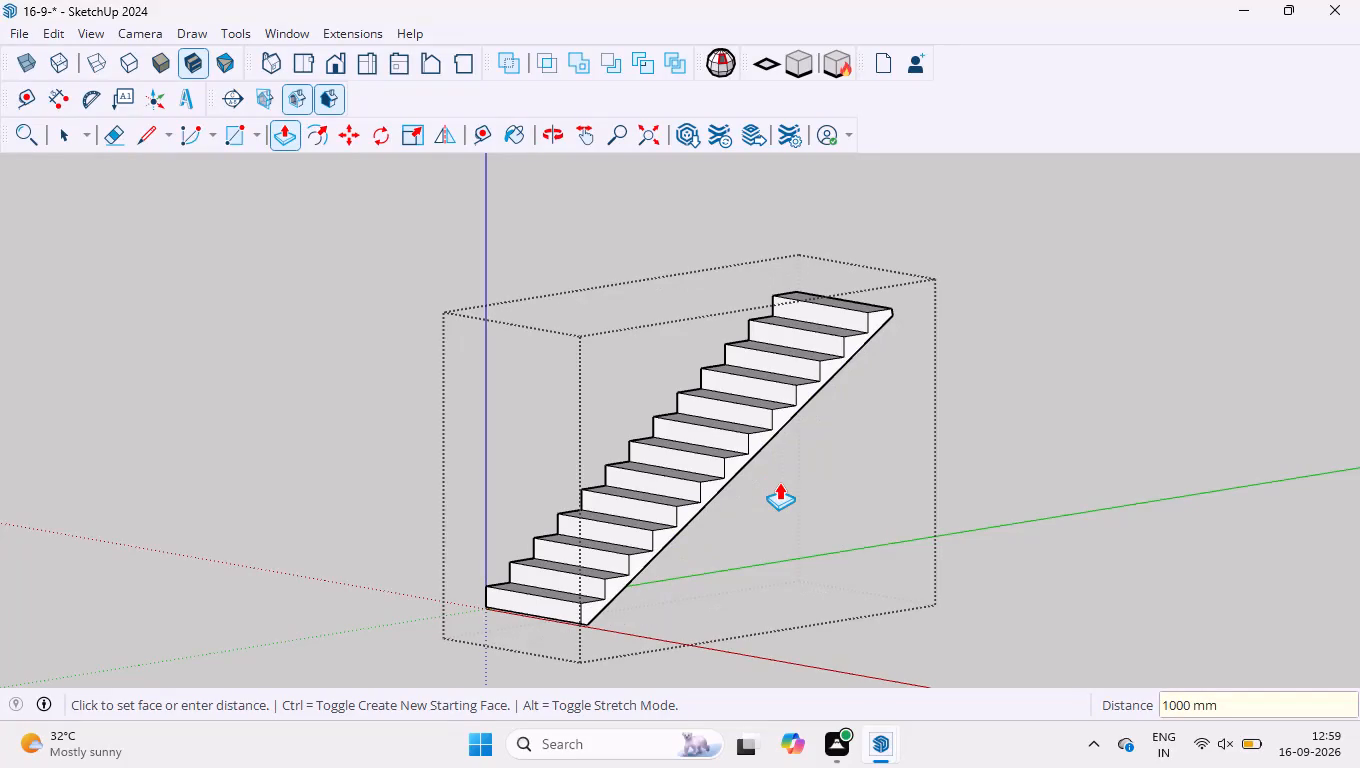
key("space")
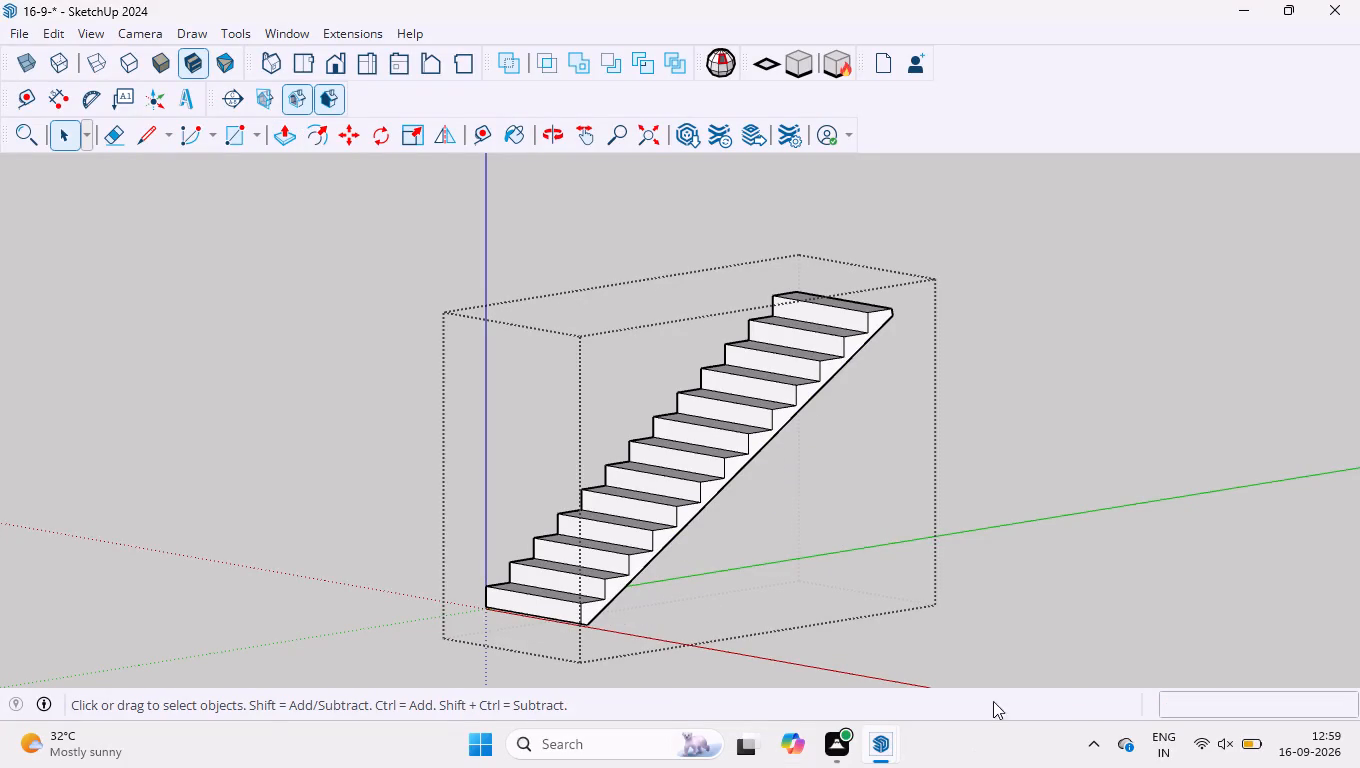
left_click(1000, 463)
Draw a horizontal circle of 20 mm radius in the empty space beside the staircase.
scroll(804, 476, "down", 3)
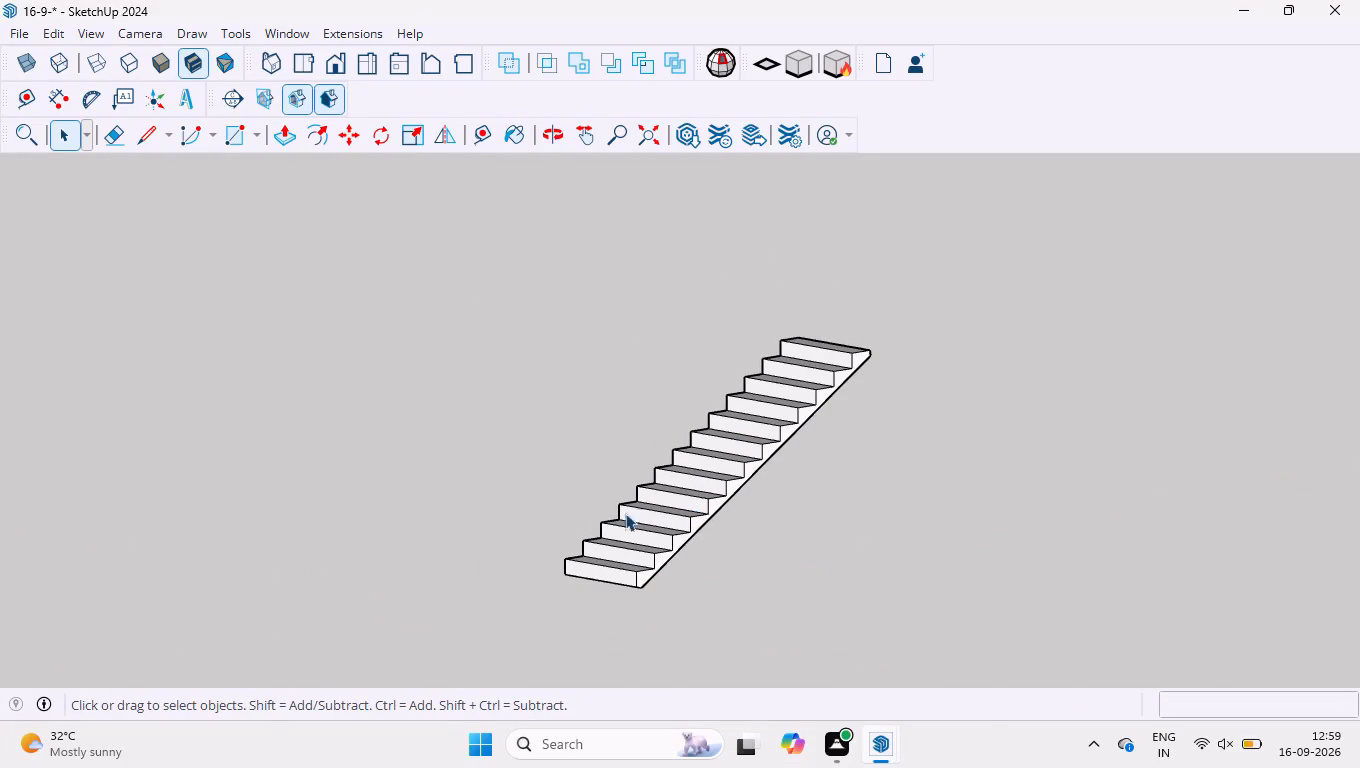
left_click(257, 140)
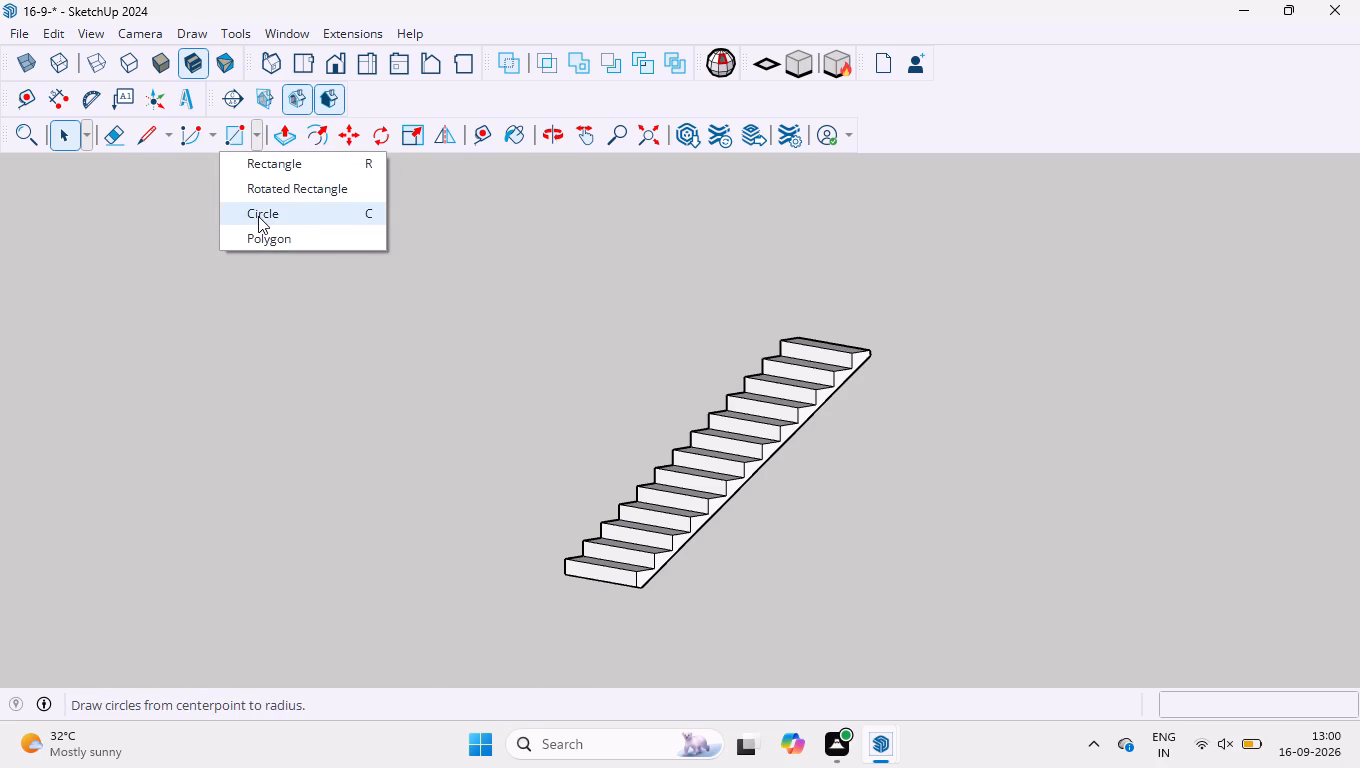
left_click(258, 216)
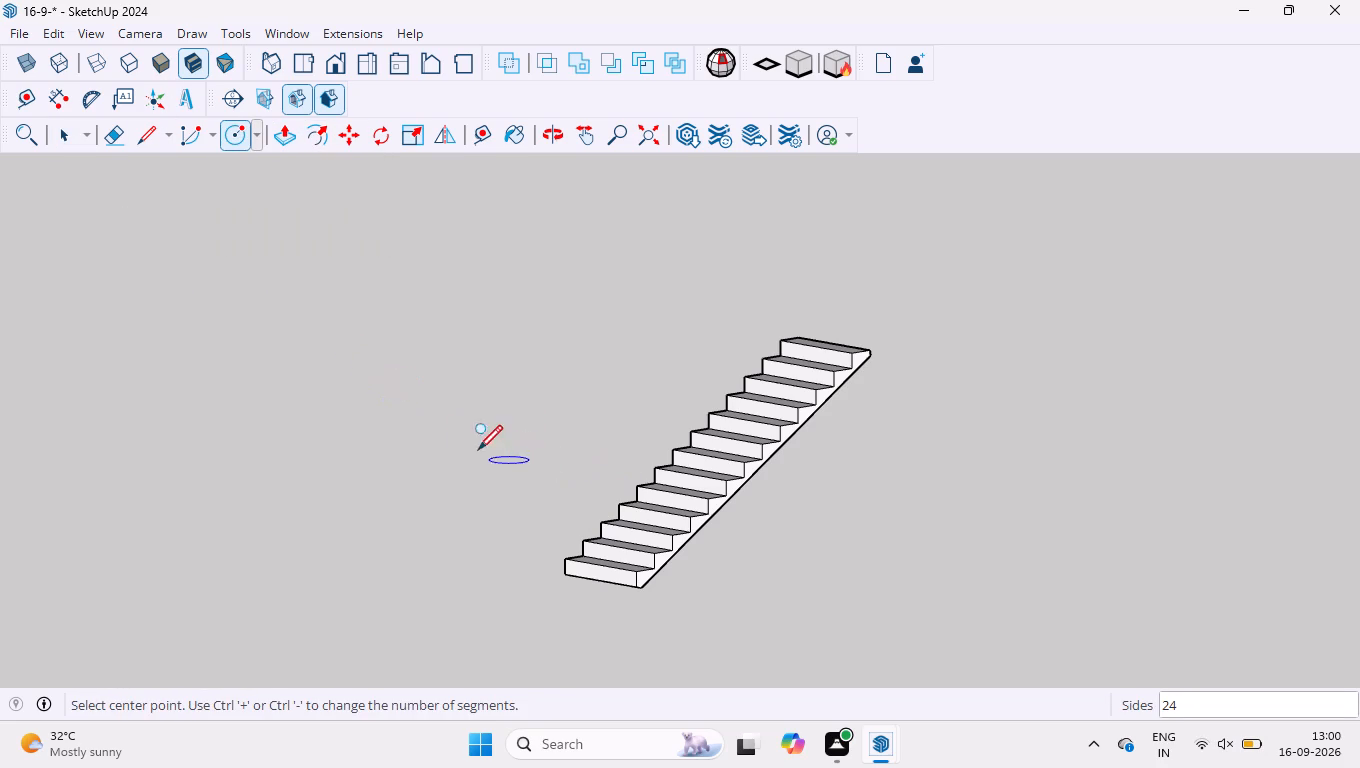
left_click(389, 485)
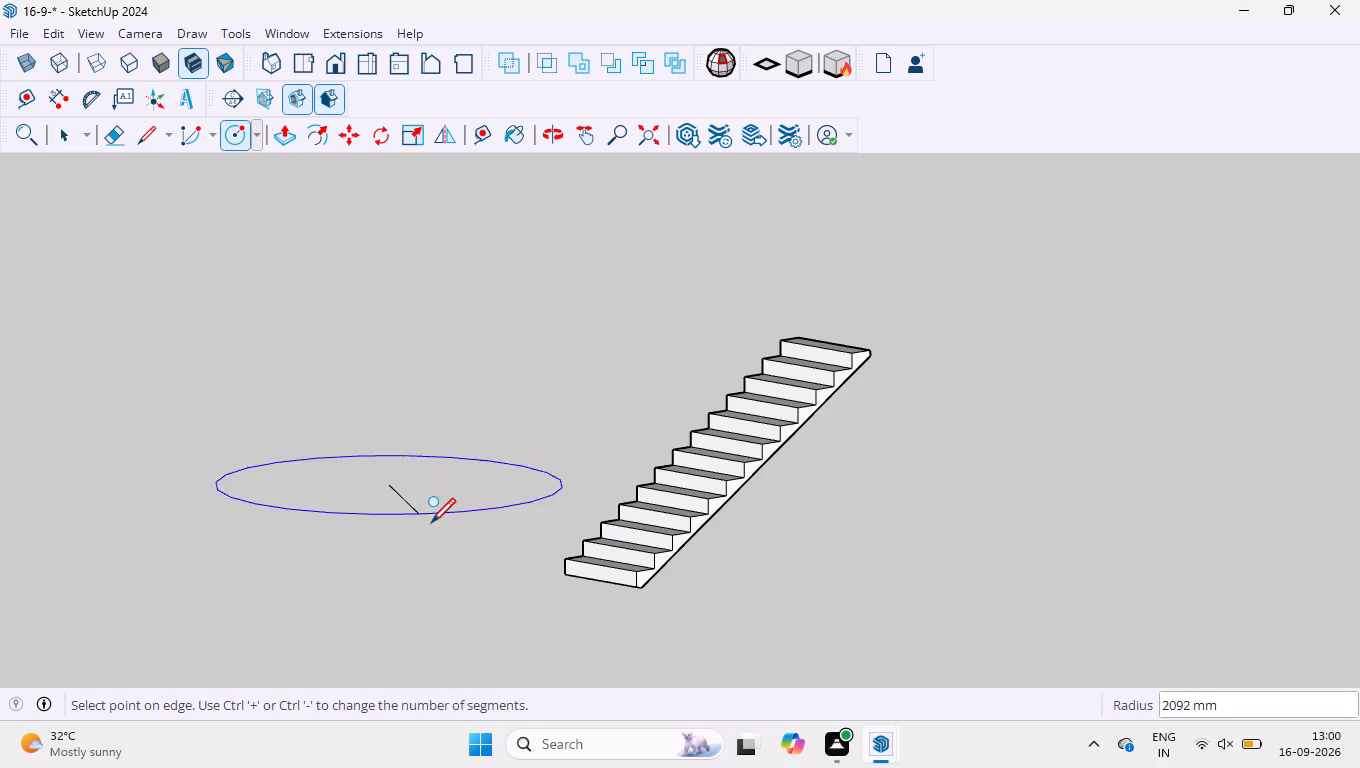
type("20")
key("Return")
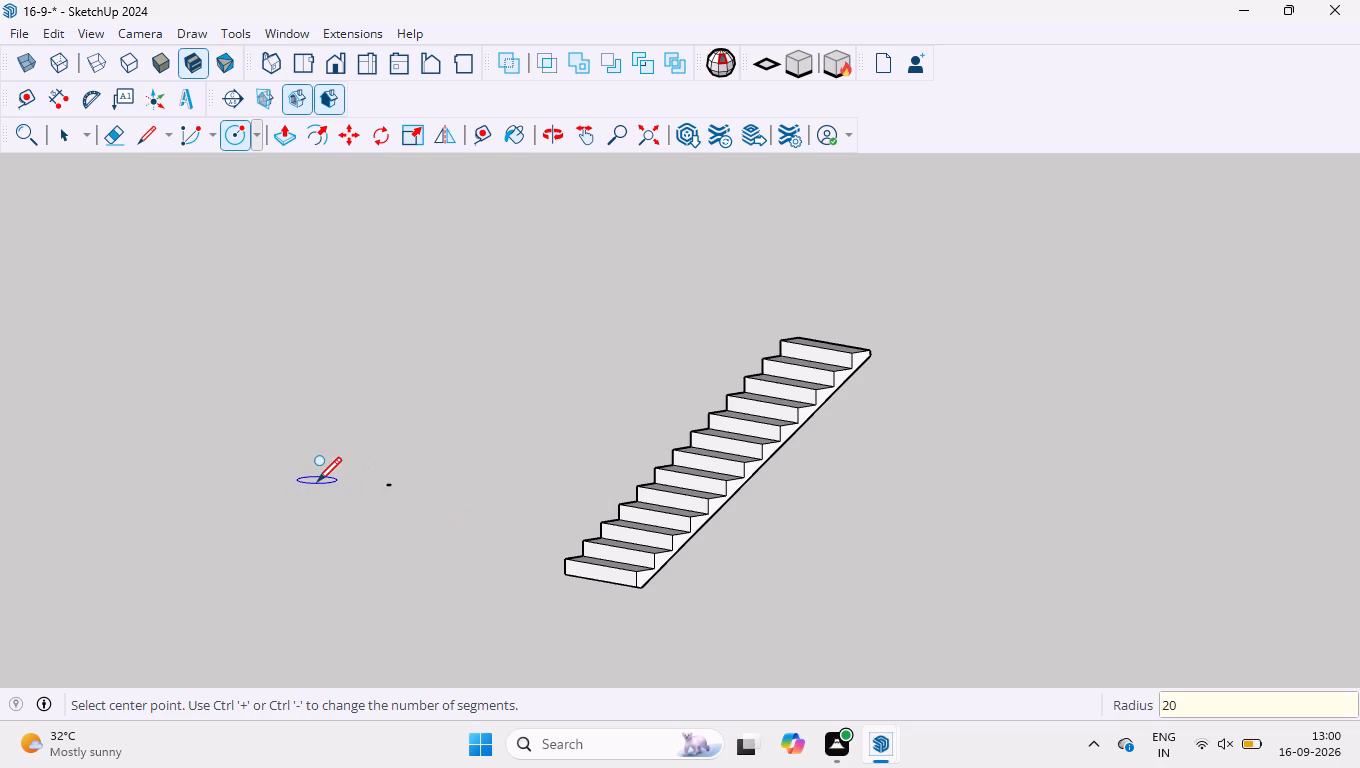
scroll(317, 480, "up", 8)
scroll(580, 494, "up", 4)
scroll(490, 523, "up", 4)
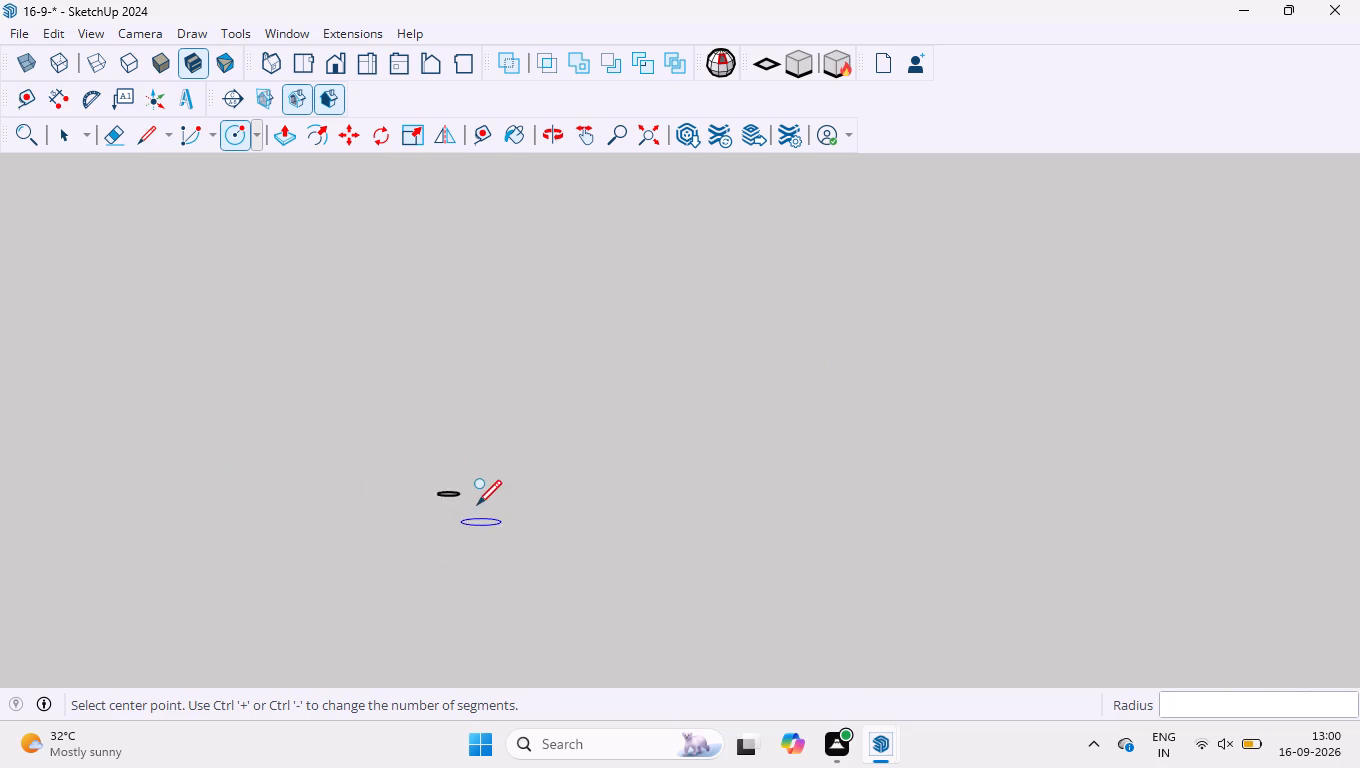
scroll(477, 501, "up", 5)
scroll(386, 477, "up", 19)
key("space")
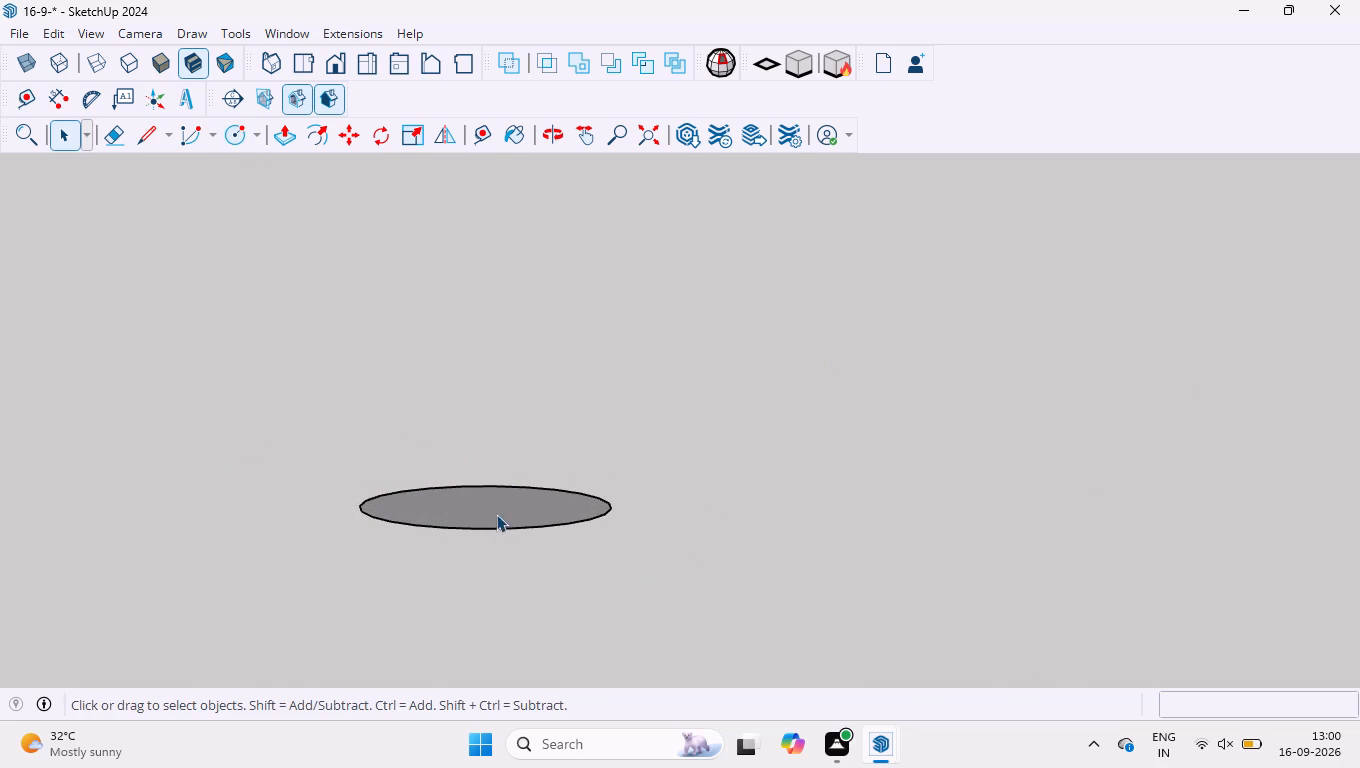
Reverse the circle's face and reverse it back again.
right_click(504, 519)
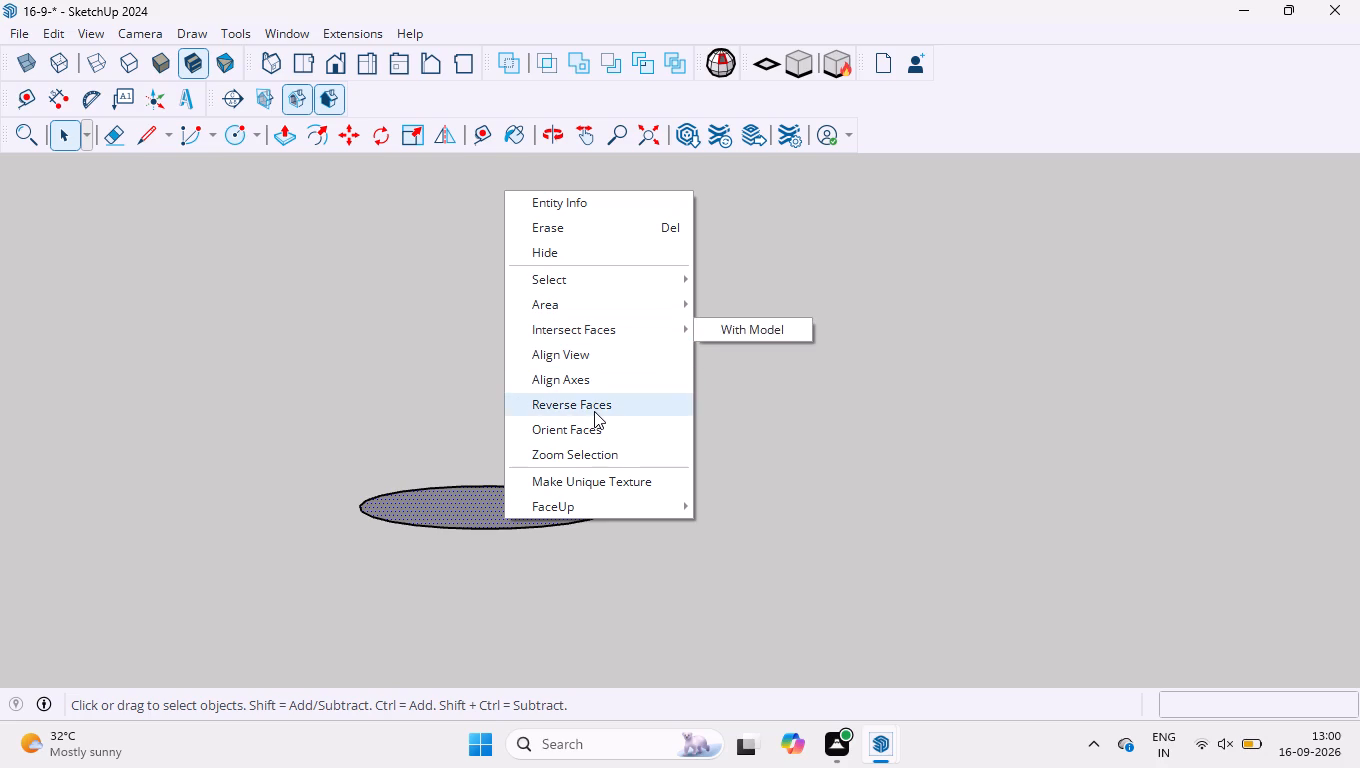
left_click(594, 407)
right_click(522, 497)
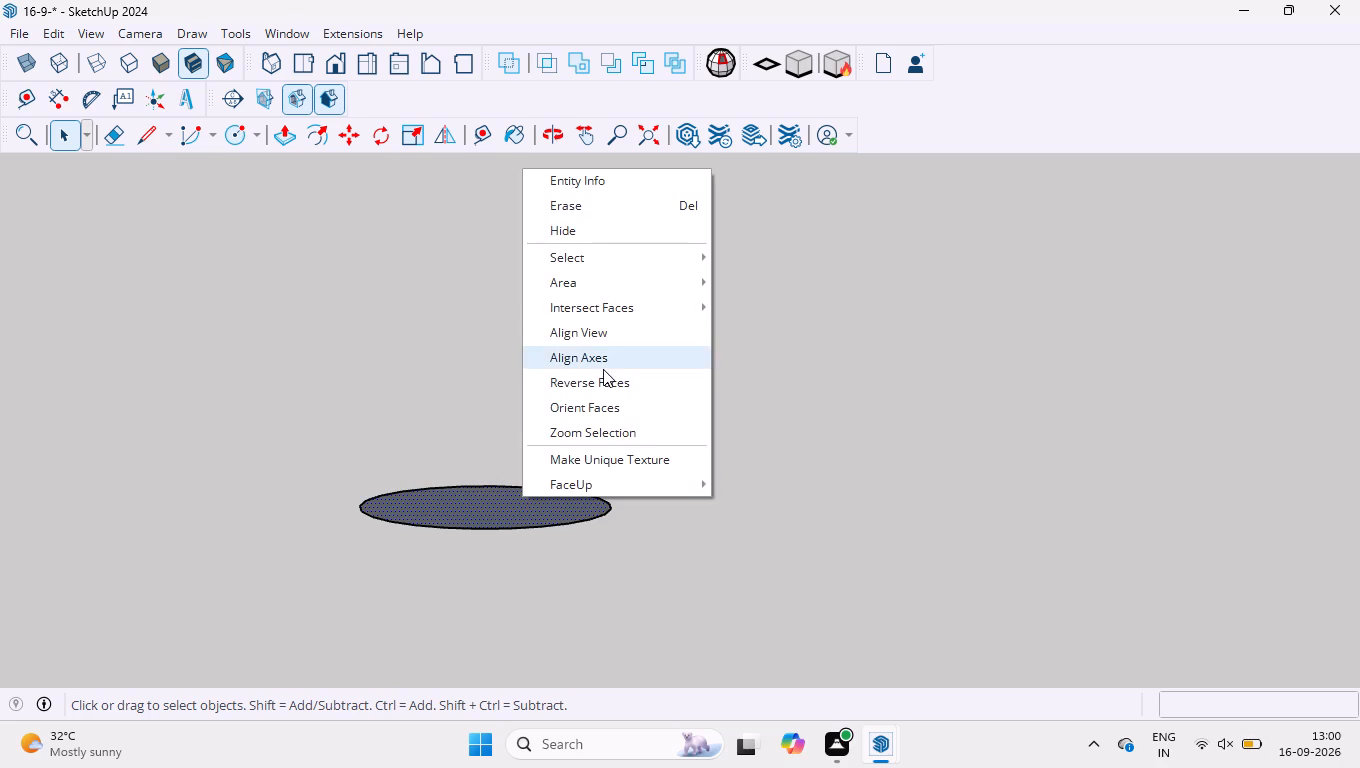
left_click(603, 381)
Extrude the circle upward 750 mm with Push/Pull to form a round post.
scroll(598, 396, "down", 9)
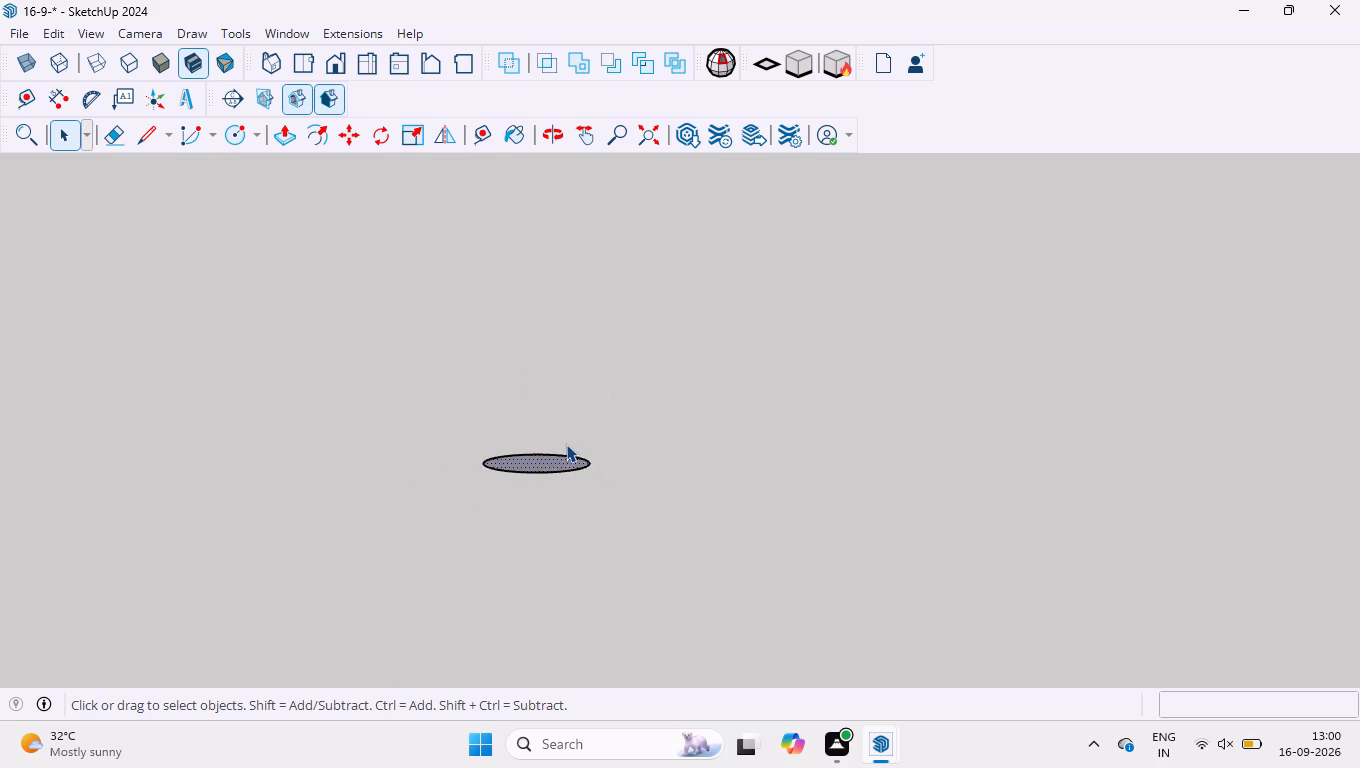
scroll(566, 444, "down", 3)
scroll(579, 397, "up", 6)
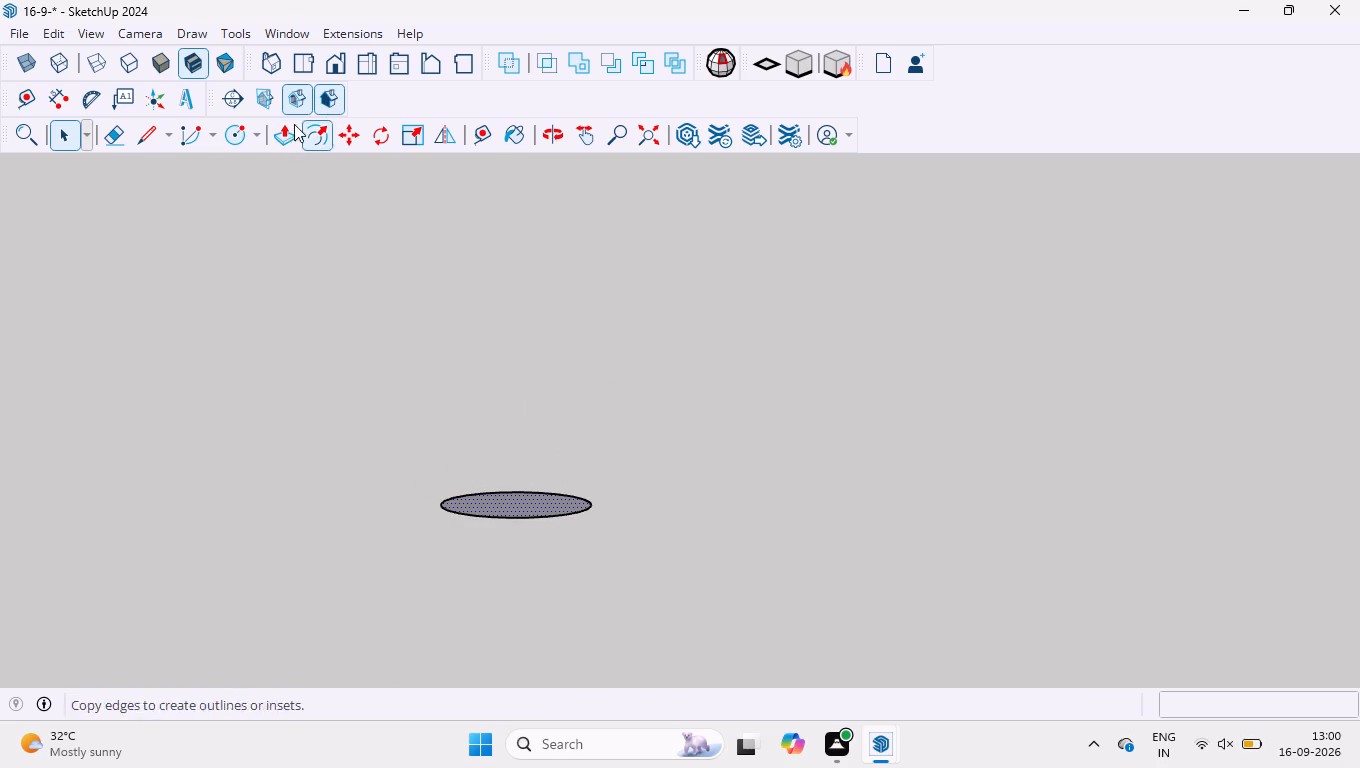
left_click(275, 129)
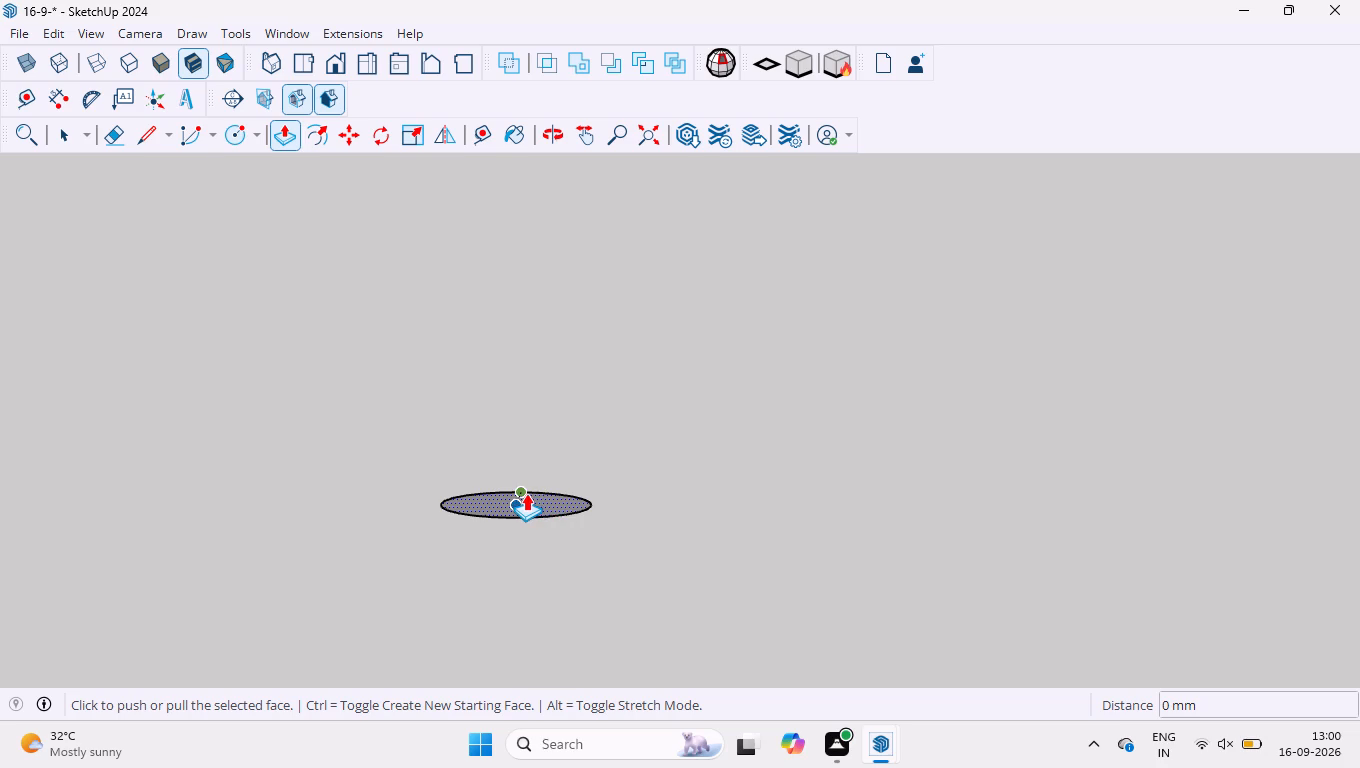
scroll(524, 487, "up", 5)
middle_click_drag(509, 479, 503, 635)
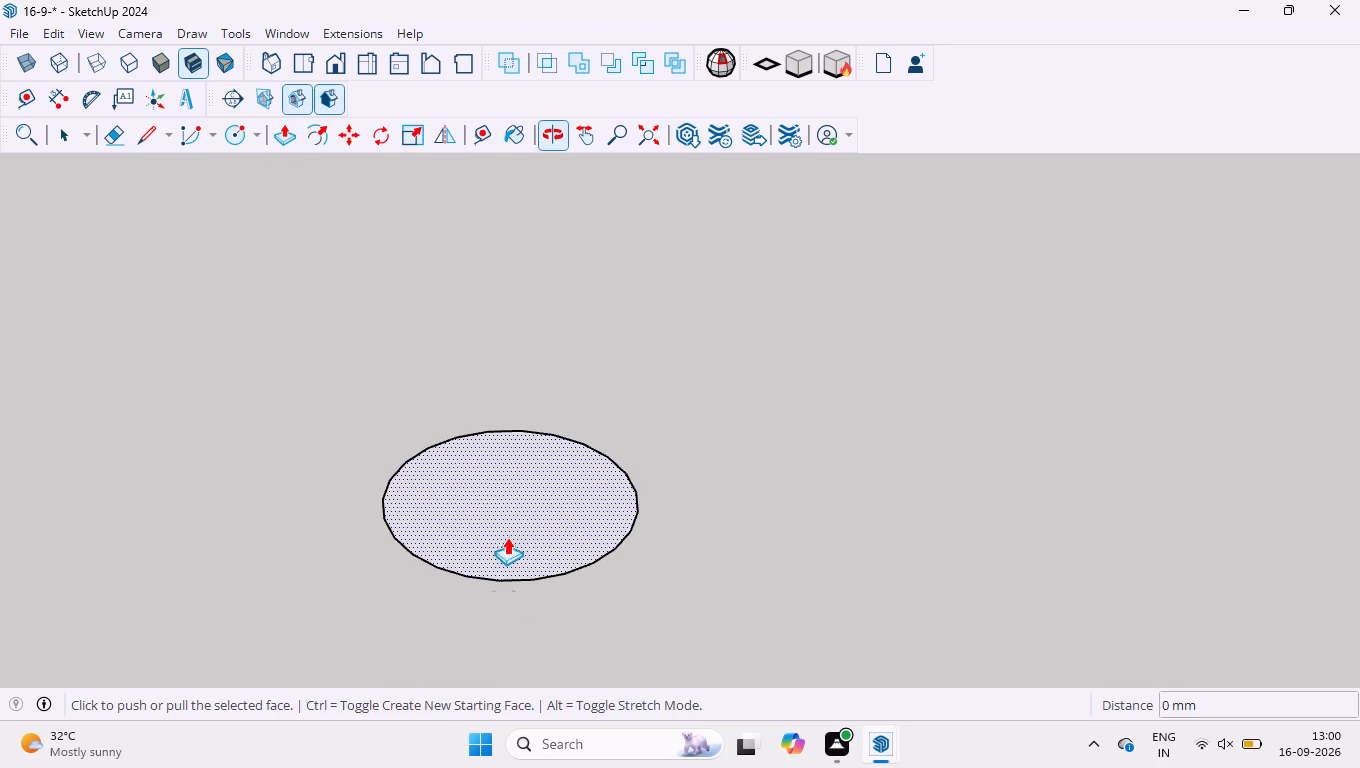
right_click(511, 508)
left_click(464, 499)
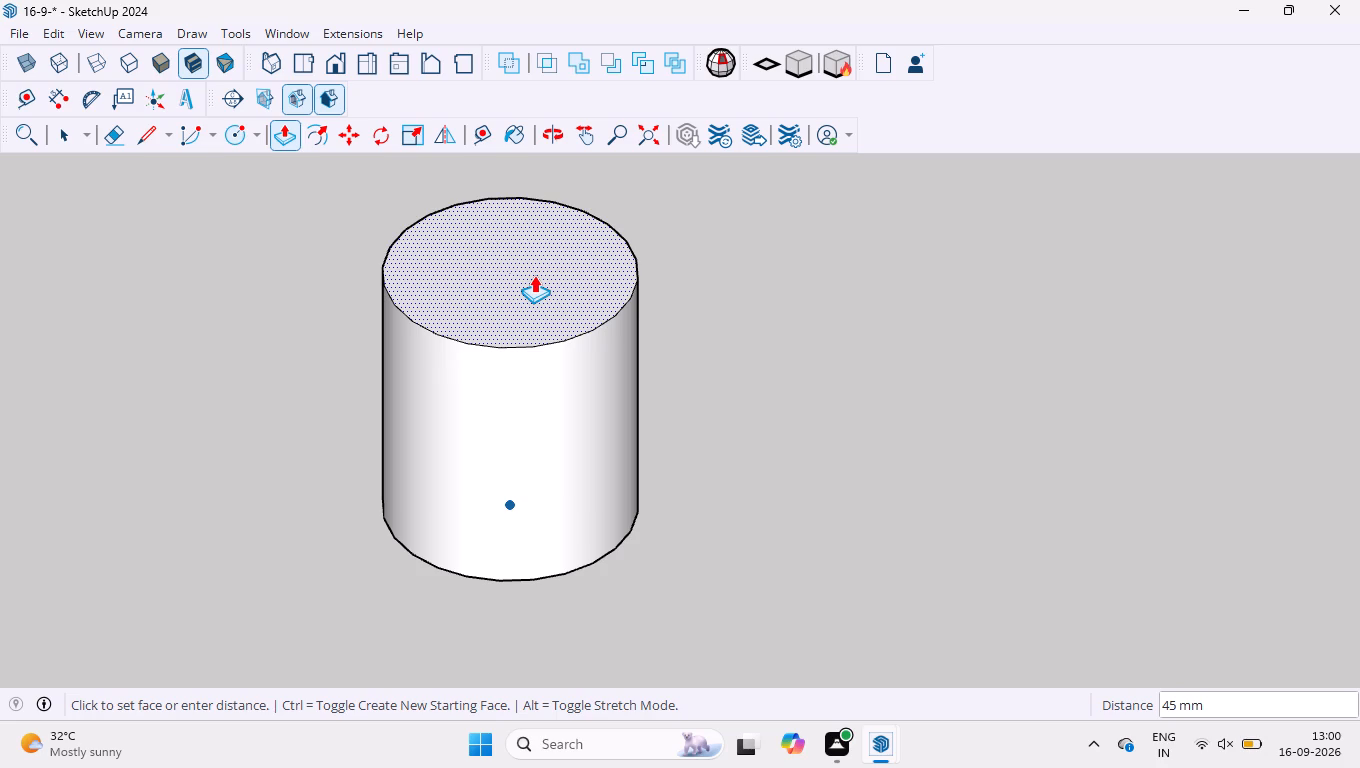
type("750")
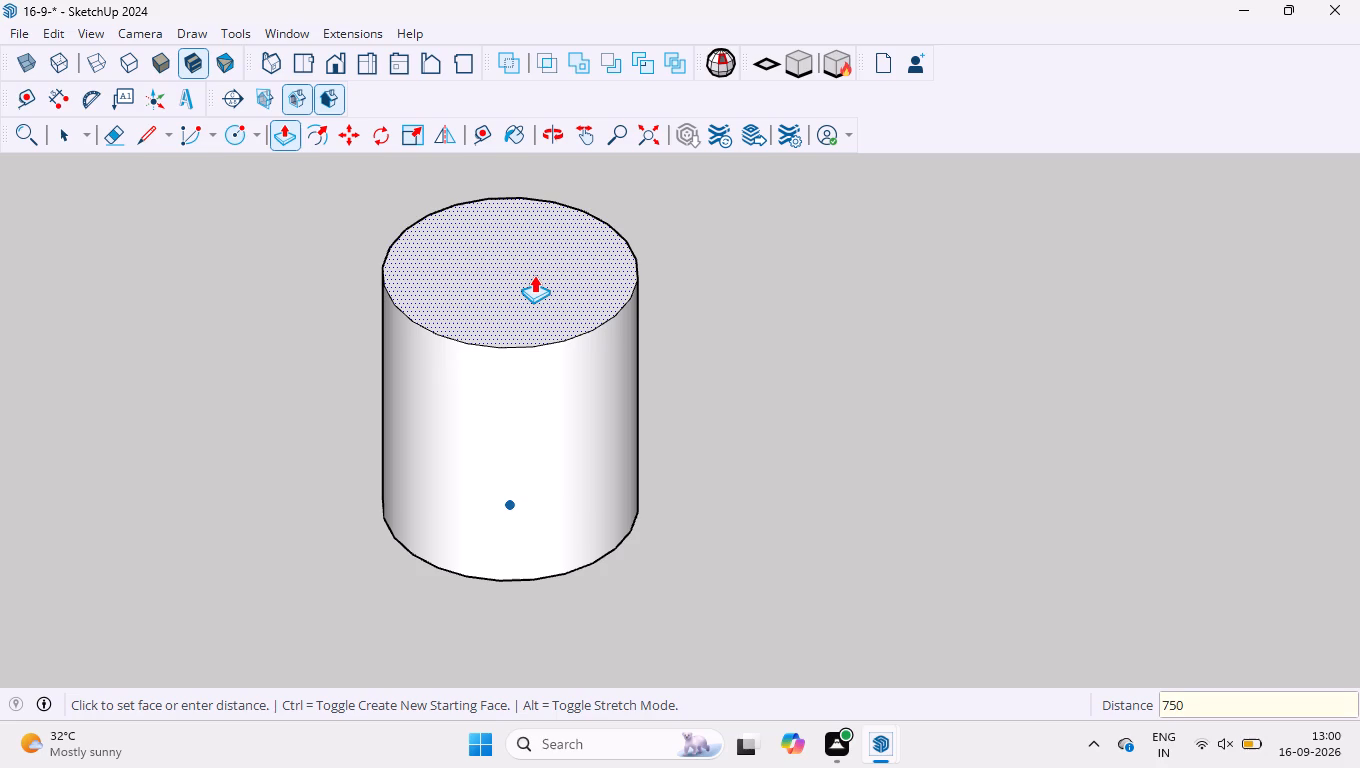
key("Return")
scroll(500, 377, "down", 10)
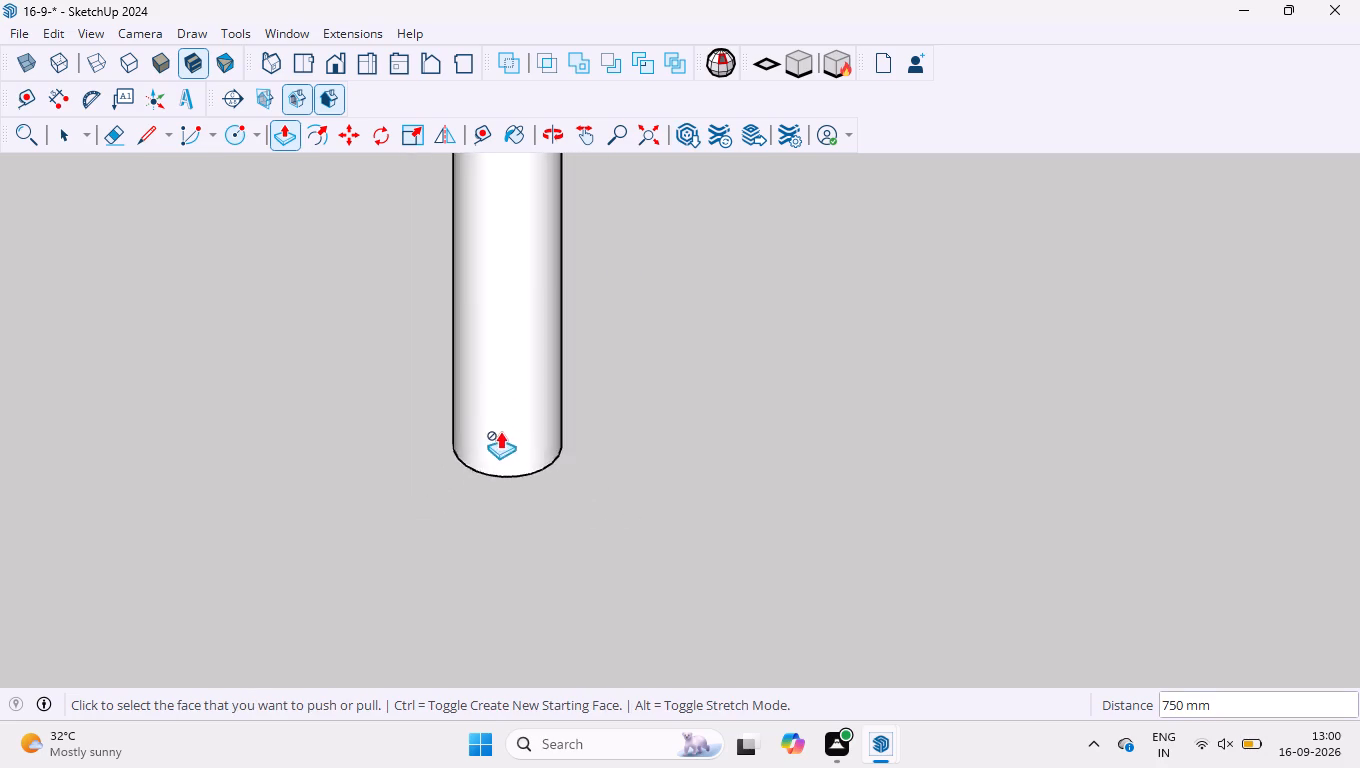
scroll(500, 431, "down", 19)
scroll(506, 518, "down", 5)
key("space")
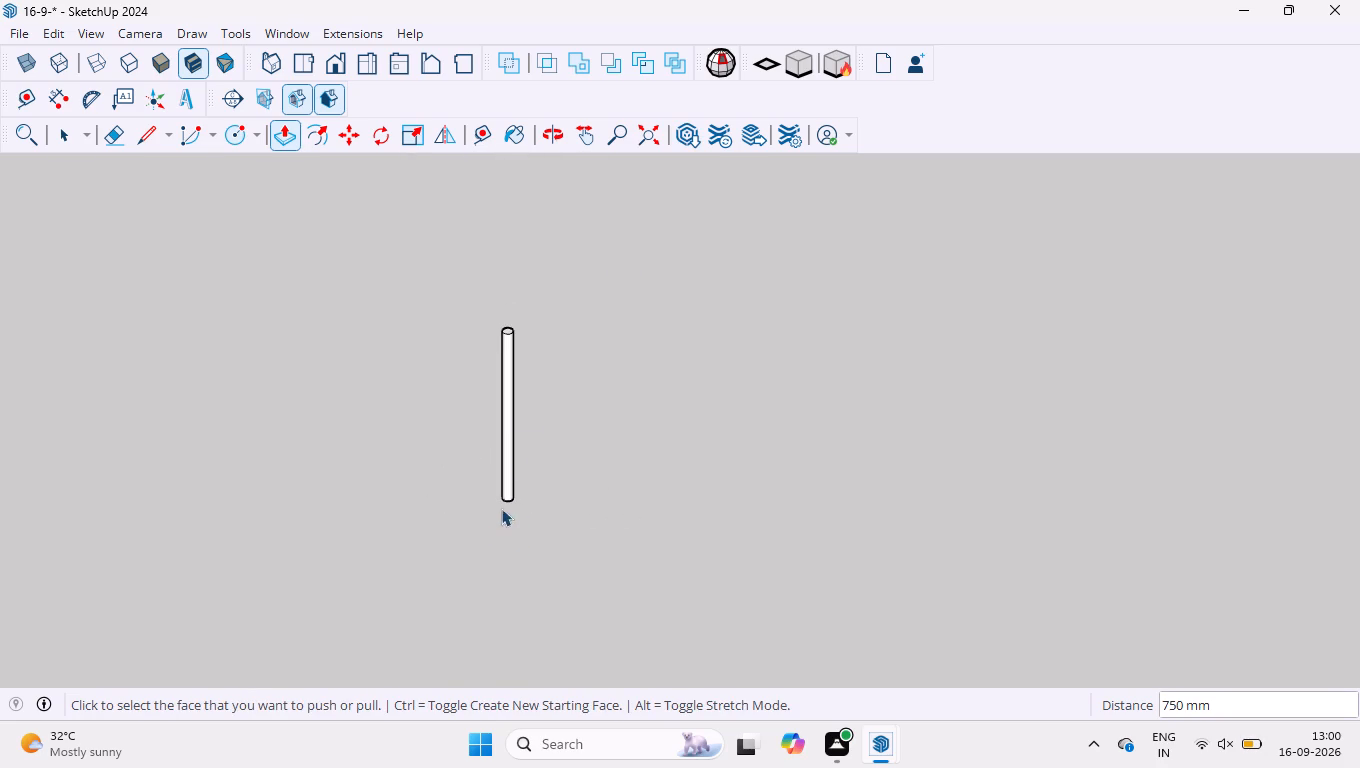
Select the whole cylindrical post and make it a group.
scroll(501, 357, "up", 3)
triple_click(512, 363)
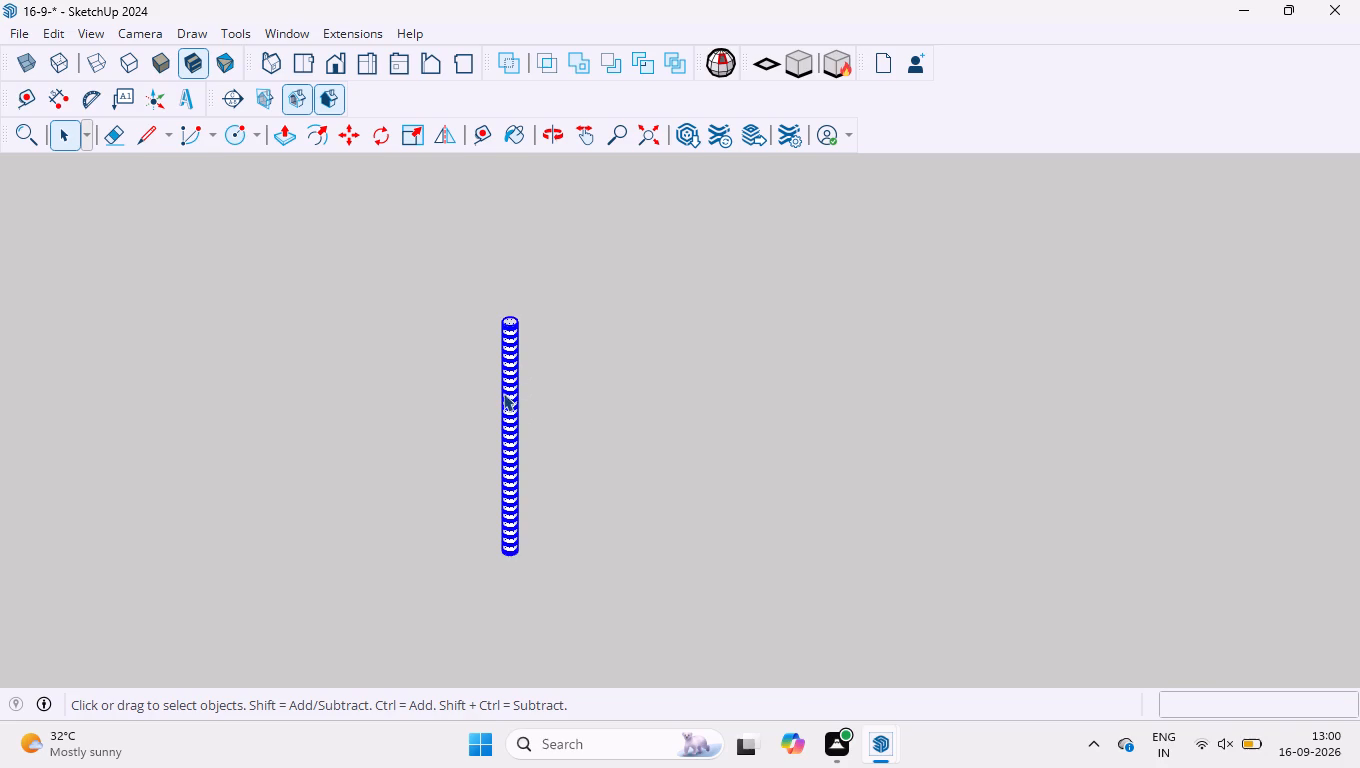
right_click(512, 395)
left_click(591, 198)
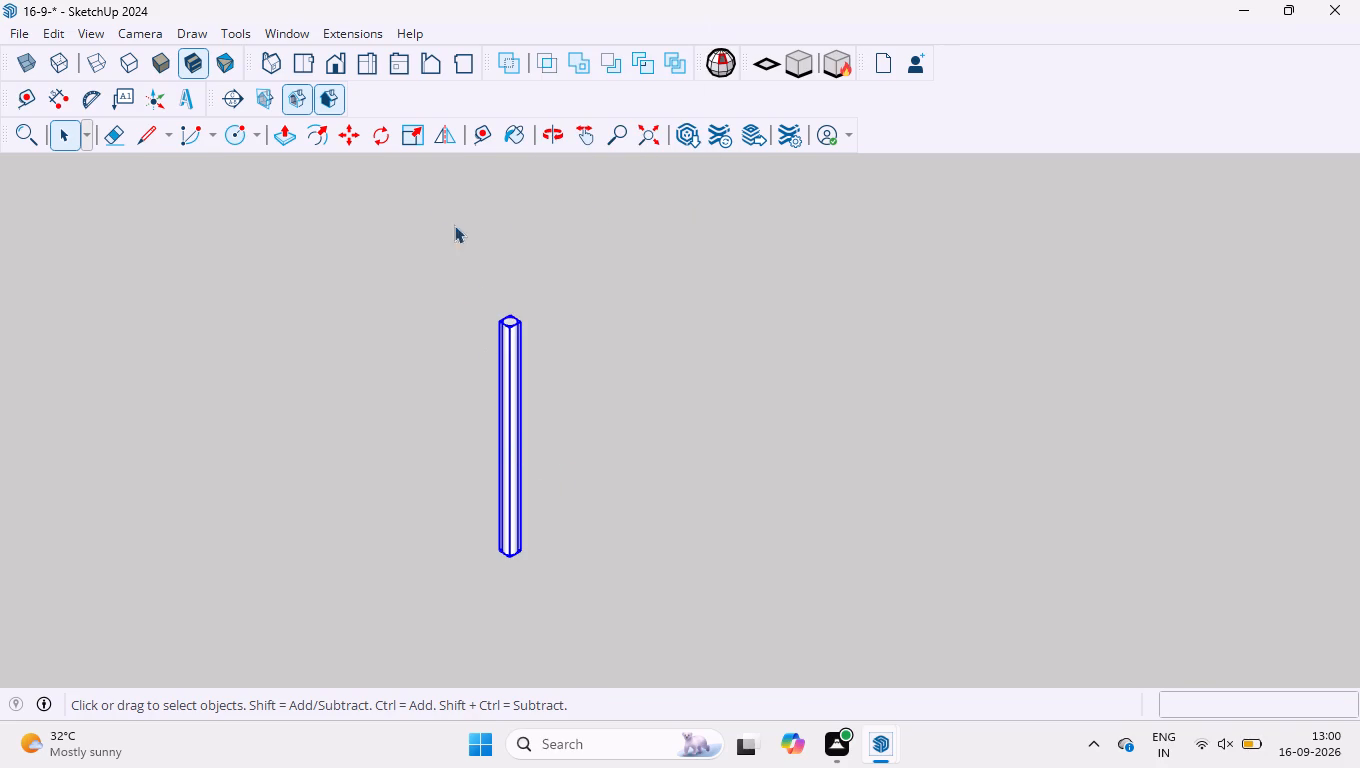
Move the grouped post by its base onto the midpoint of the bottom tread's side edge.
left_click(342, 139)
scroll(530, 570, "up", 5)
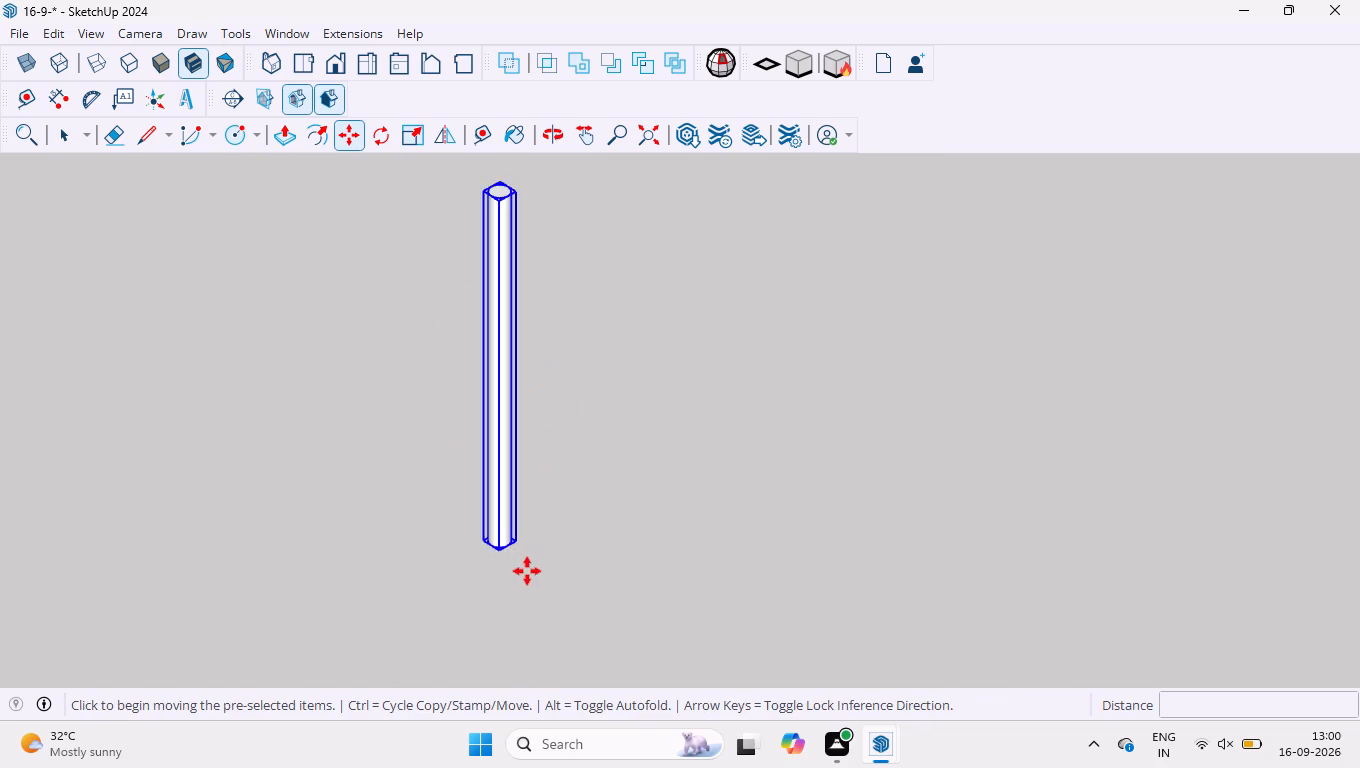
scroll(527, 571, "up", 12)
scroll(388, 451, "up", 10)
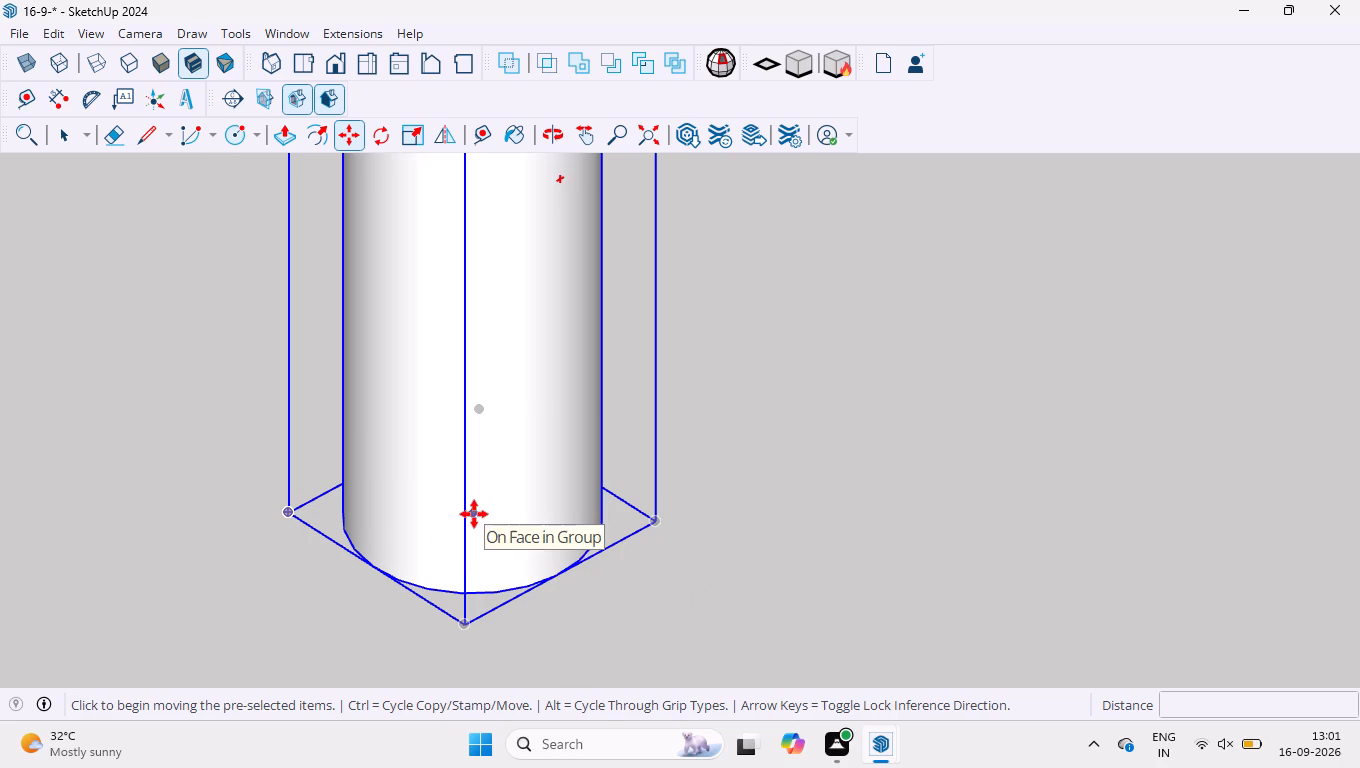
left_click(556, 575)
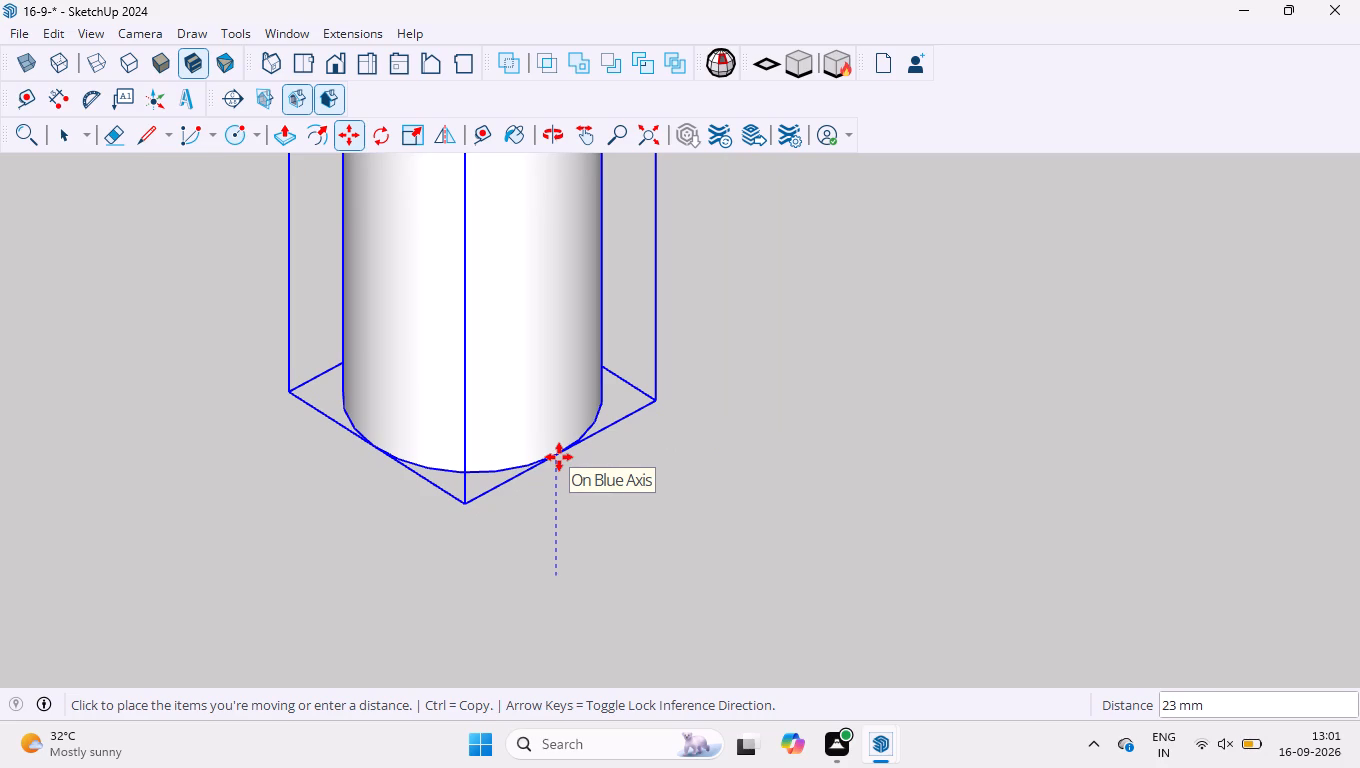
scroll(559, 457, "down", 3)
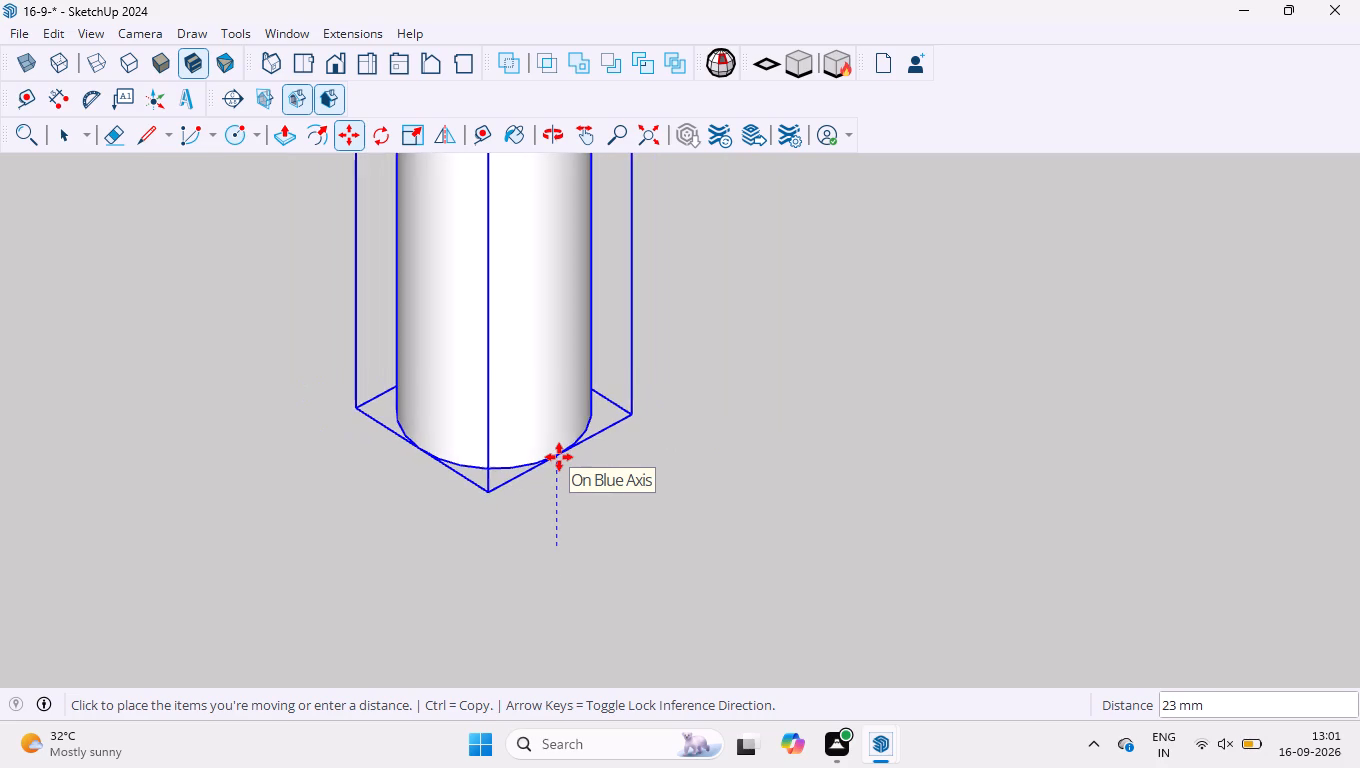
scroll(559, 457, "down", 20)
scroll(559, 457, "down", 4)
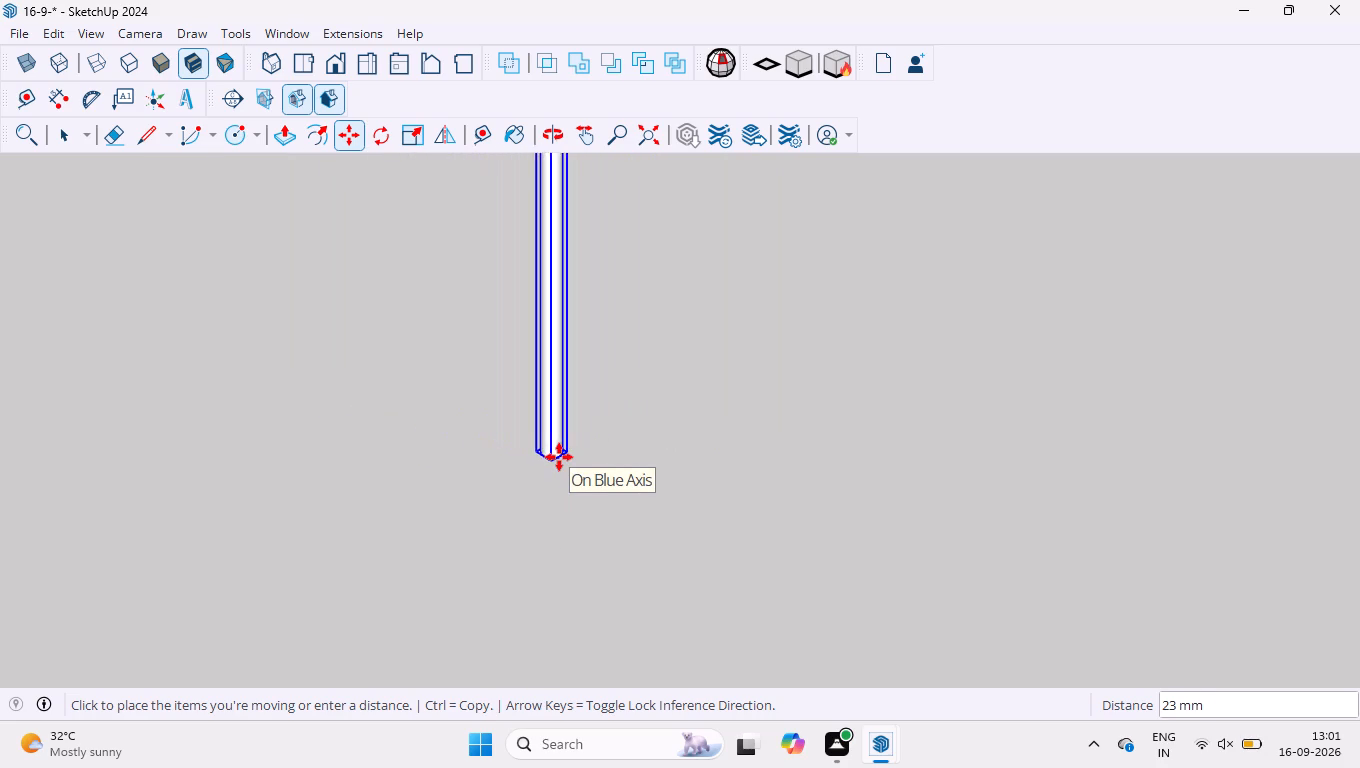
scroll(559, 457, "down", 17)
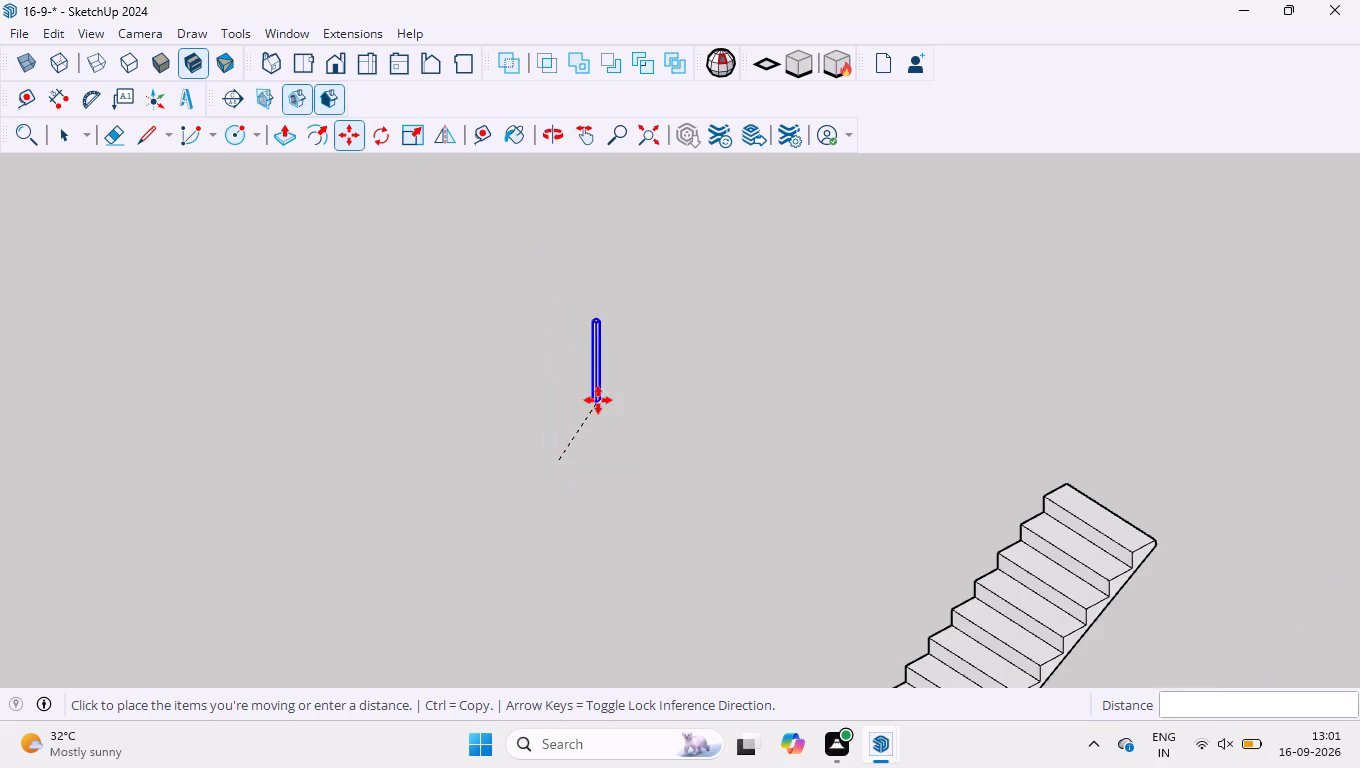
scroll(598, 400, "down", 4)
scroll(744, 655, "up", 12)
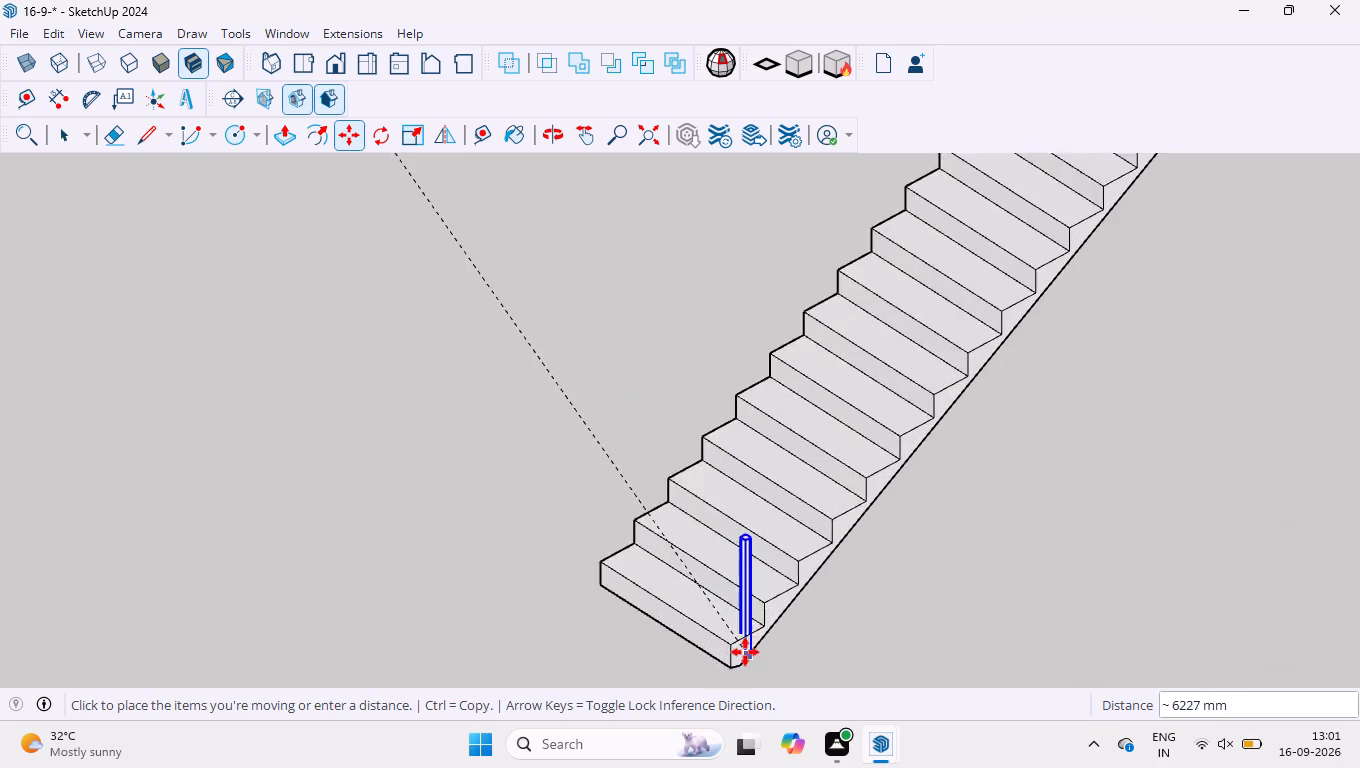
scroll(745, 652, "up", 13)
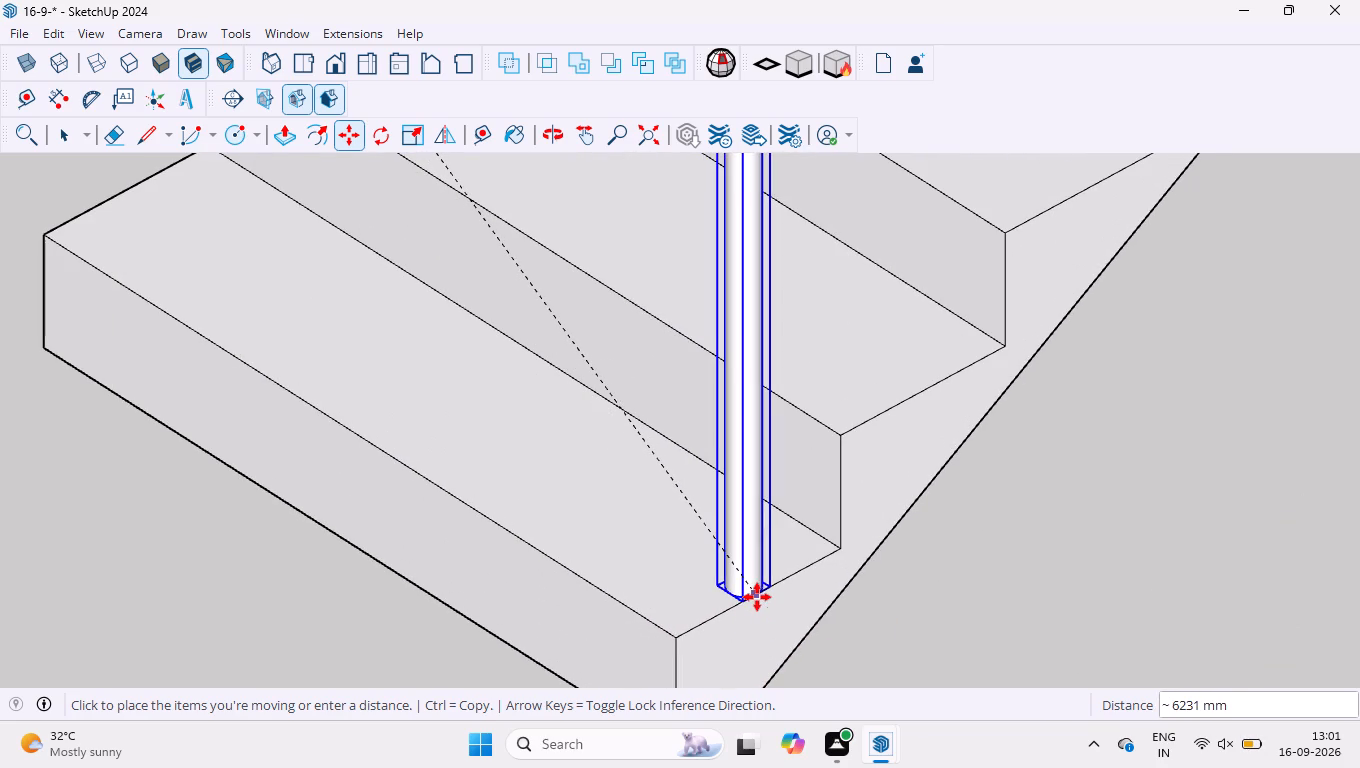
left_click(757, 597)
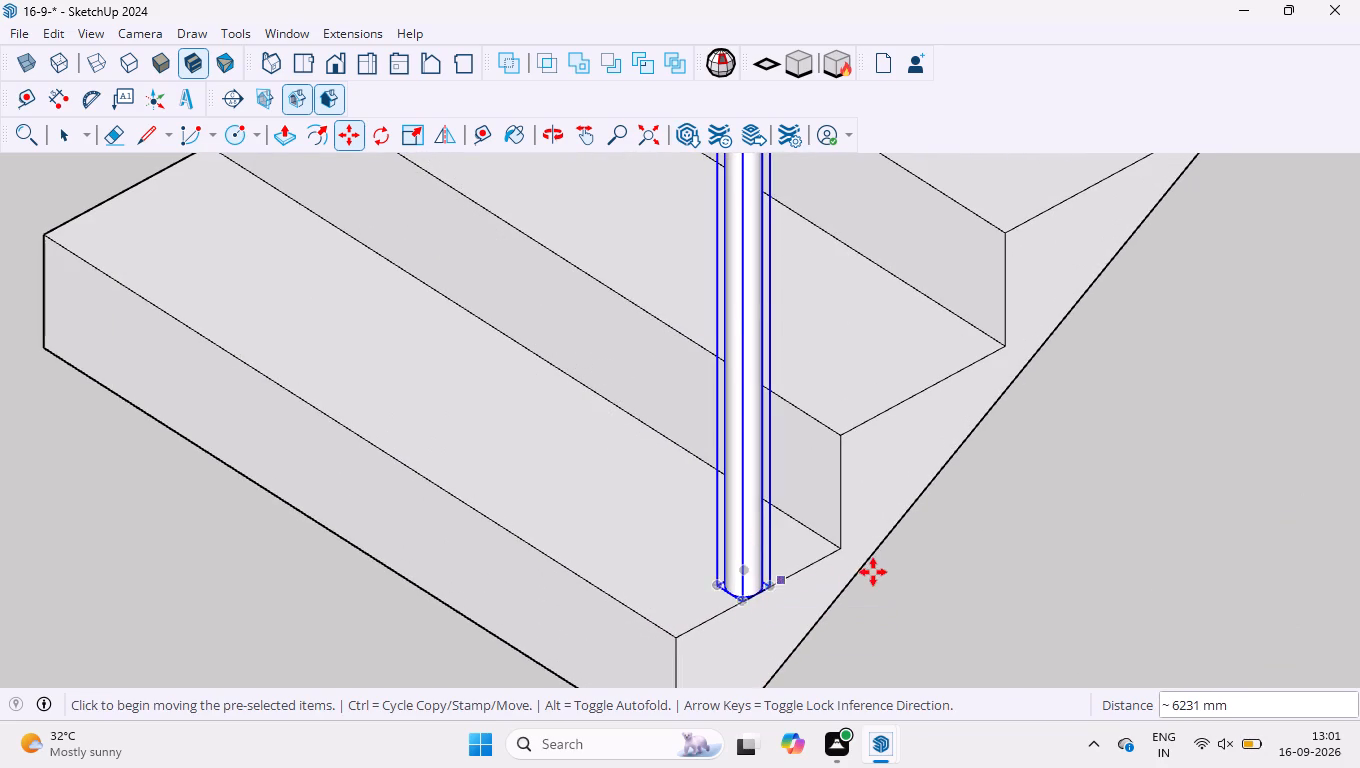
Copy the post from its base to the midpoint of the third tread's side edge, about 574 mm away.
left_click(757, 593)
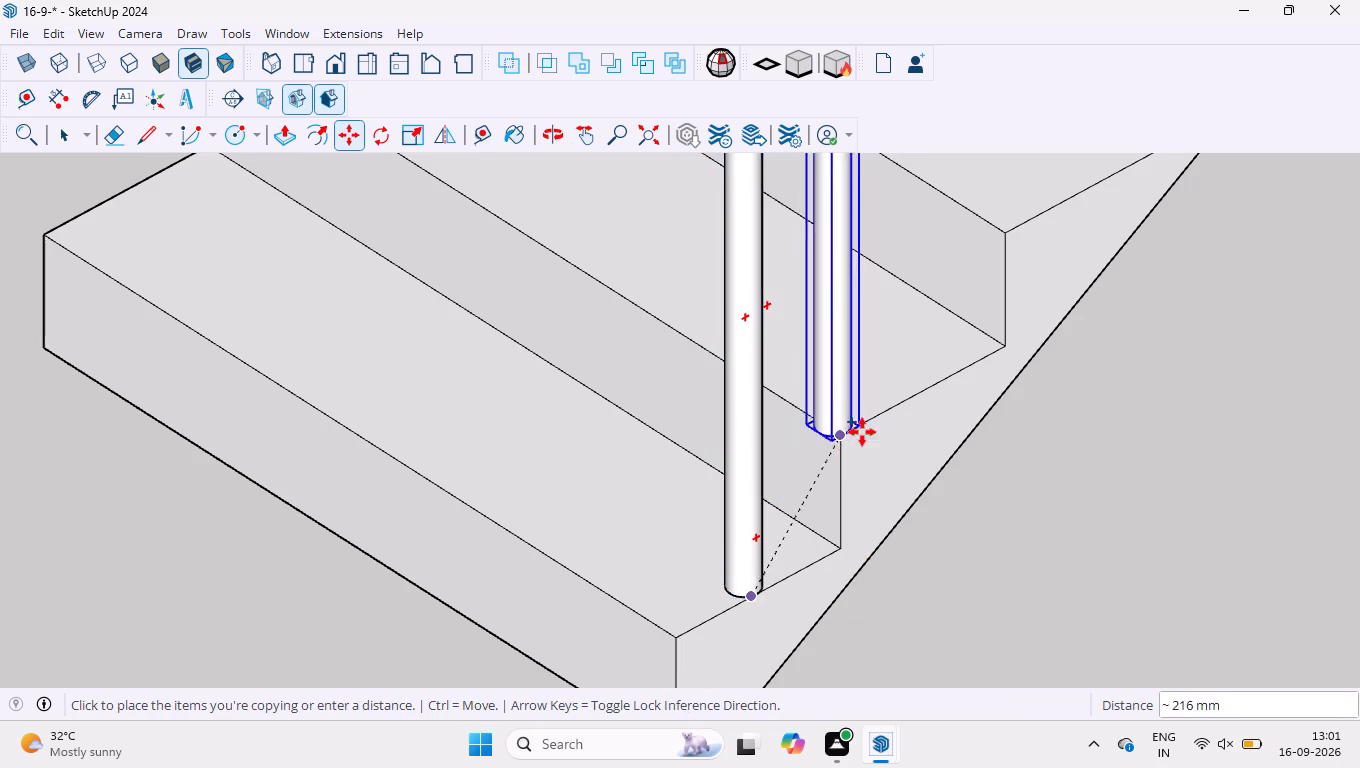
scroll(859, 444, "down", 8)
scroll(1082, 251, "up", 4)
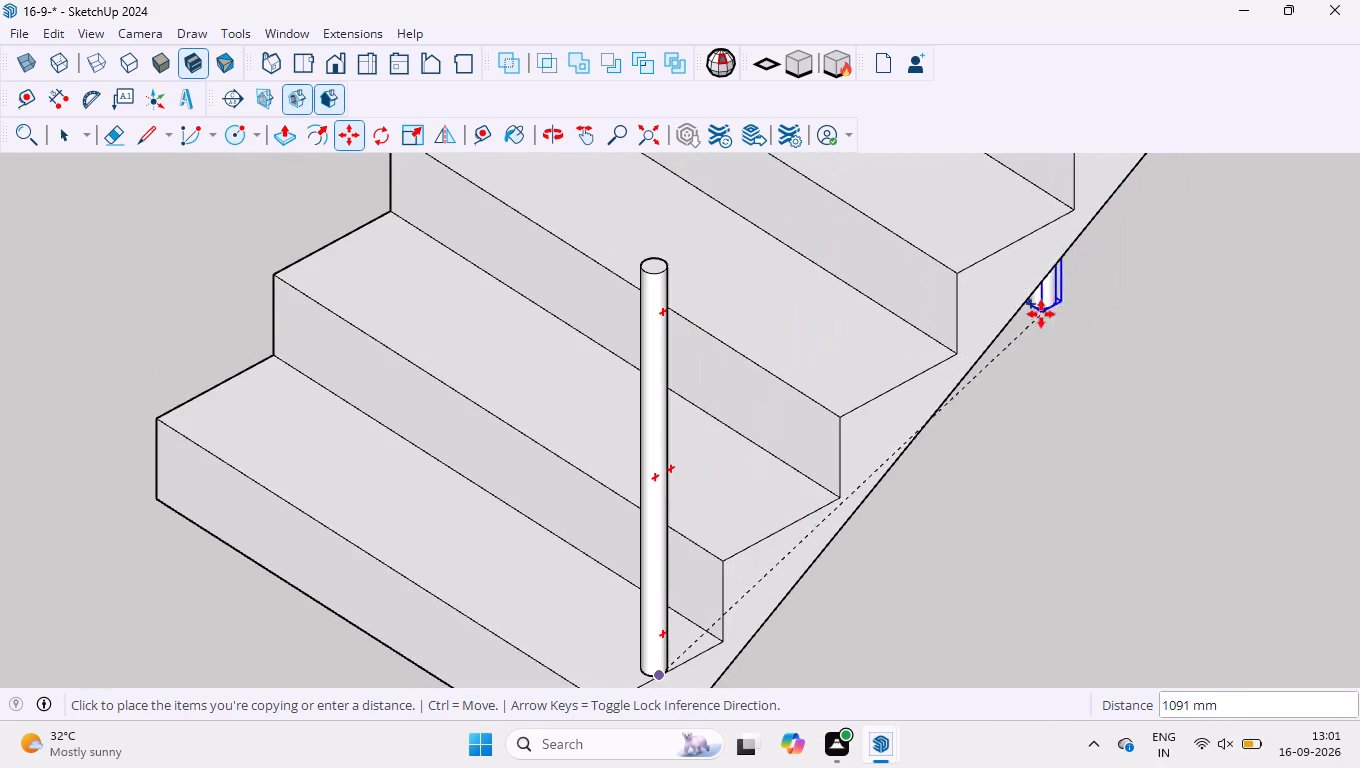
scroll(1039, 314, "up", 4)
scroll(818, 306, "down", 3)
scroll(775, 404, "down", 5)
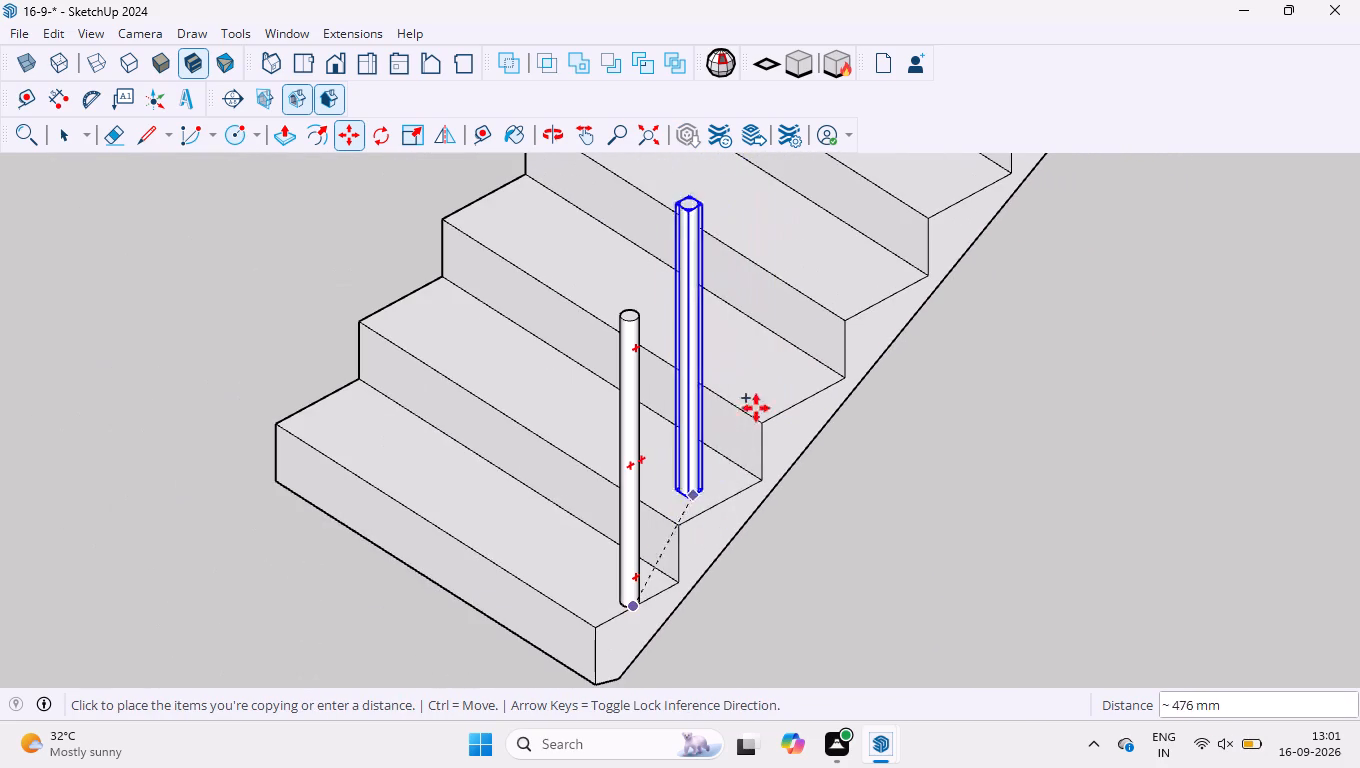
scroll(808, 379, "up", 11)
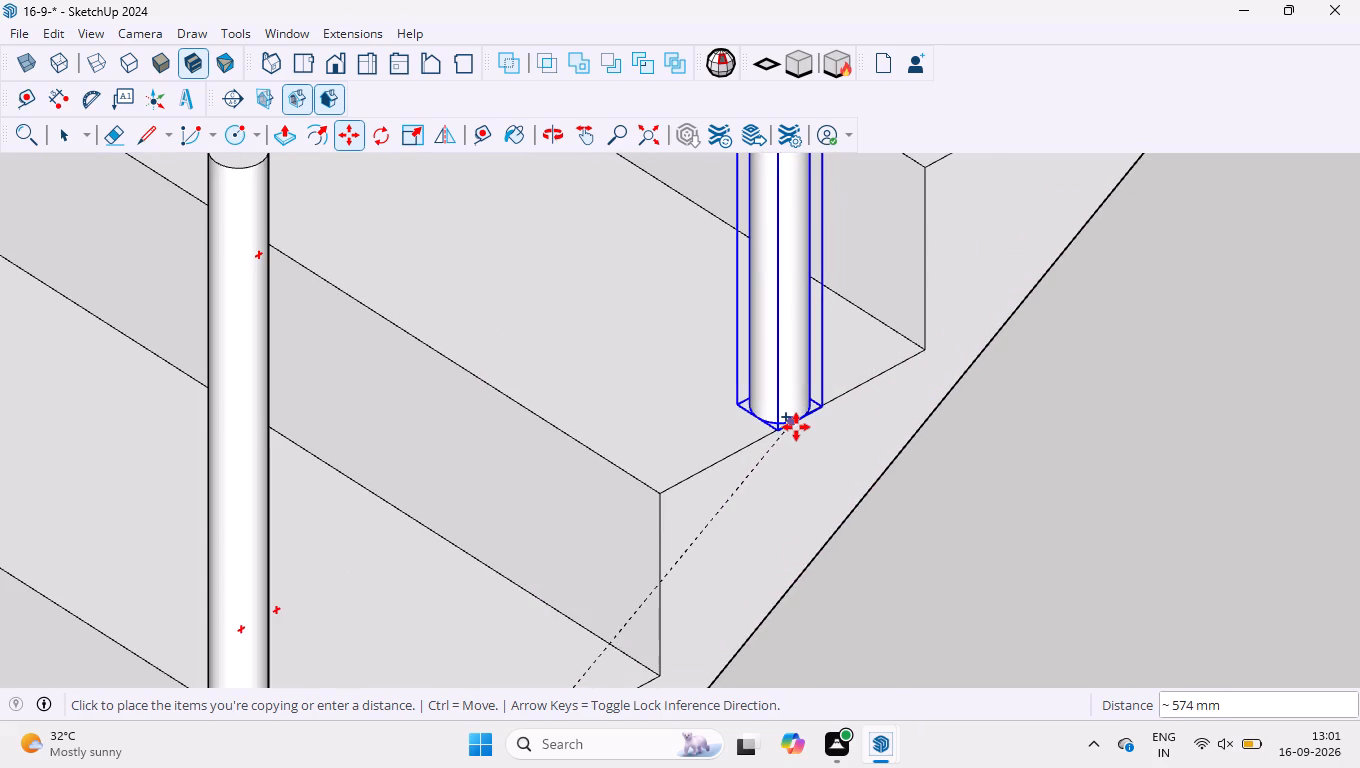
left_click(794, 425)
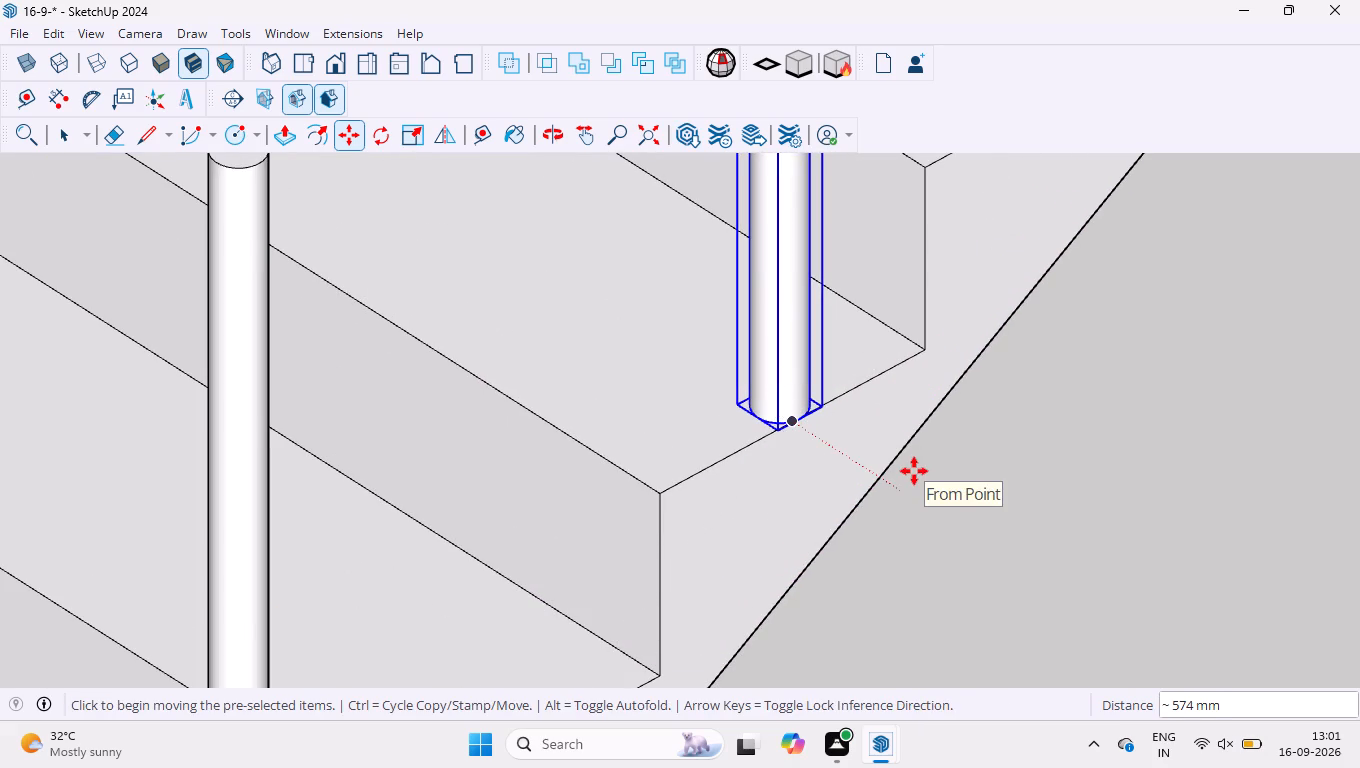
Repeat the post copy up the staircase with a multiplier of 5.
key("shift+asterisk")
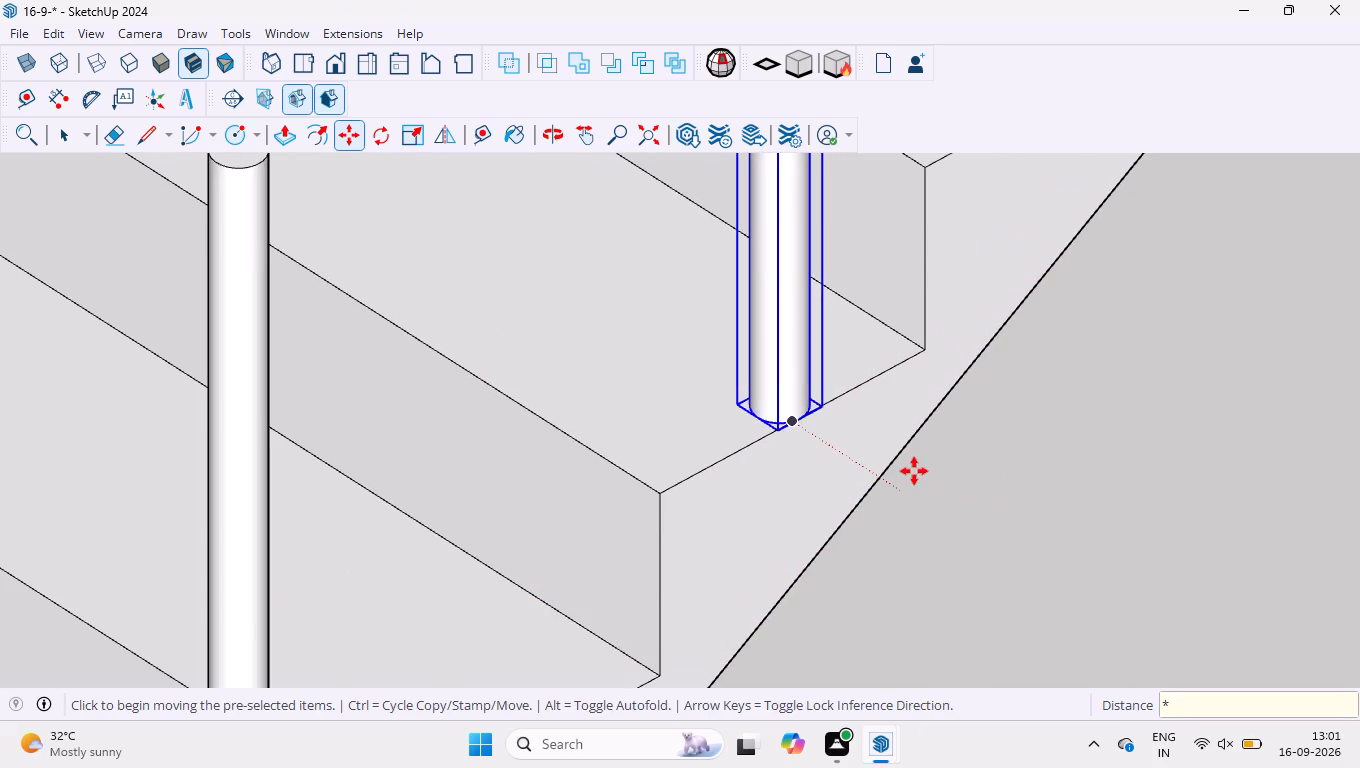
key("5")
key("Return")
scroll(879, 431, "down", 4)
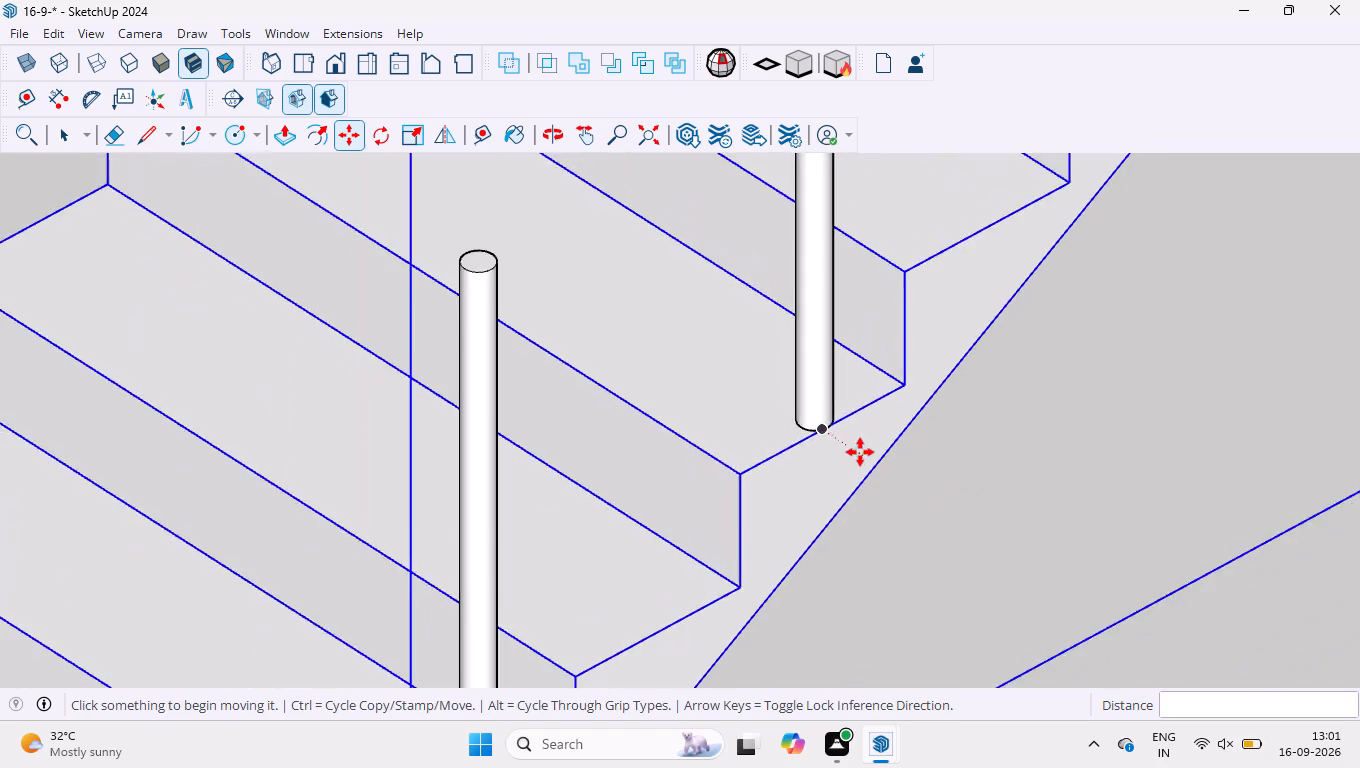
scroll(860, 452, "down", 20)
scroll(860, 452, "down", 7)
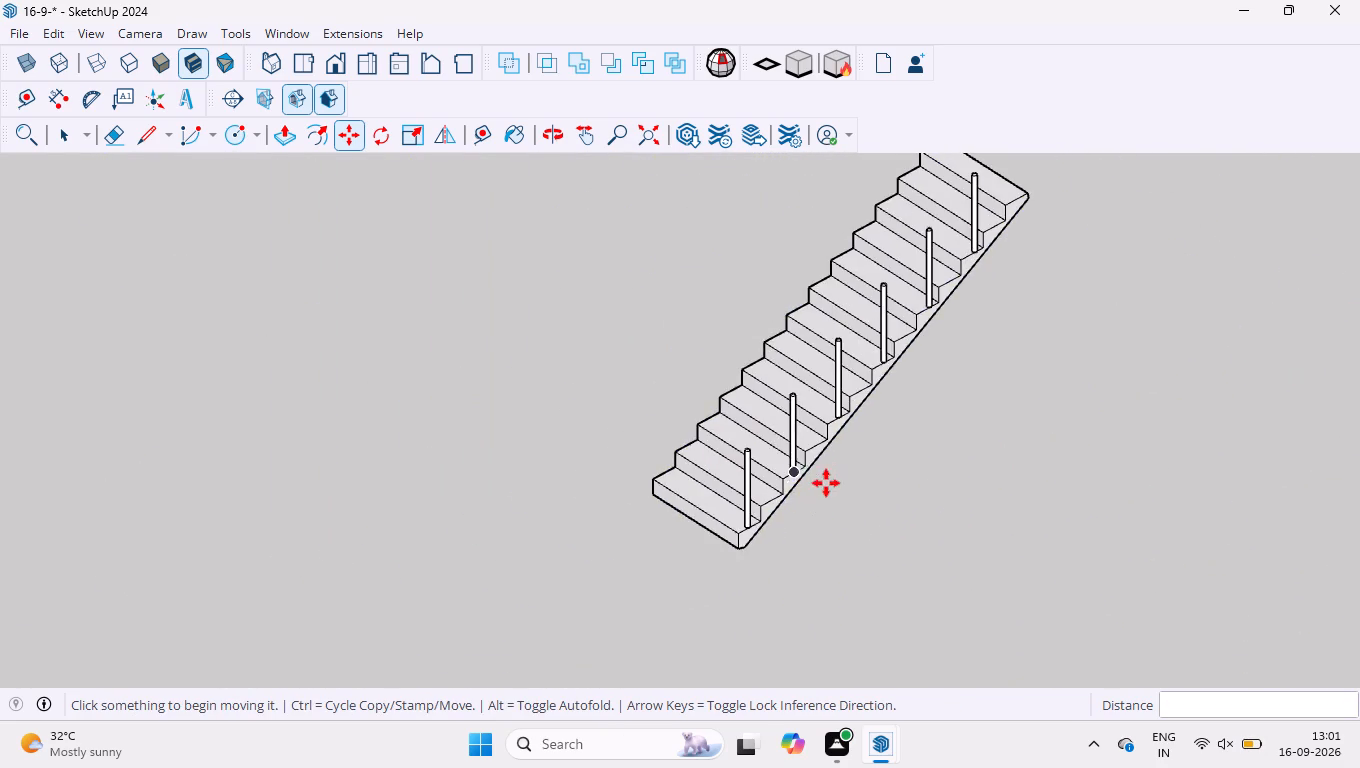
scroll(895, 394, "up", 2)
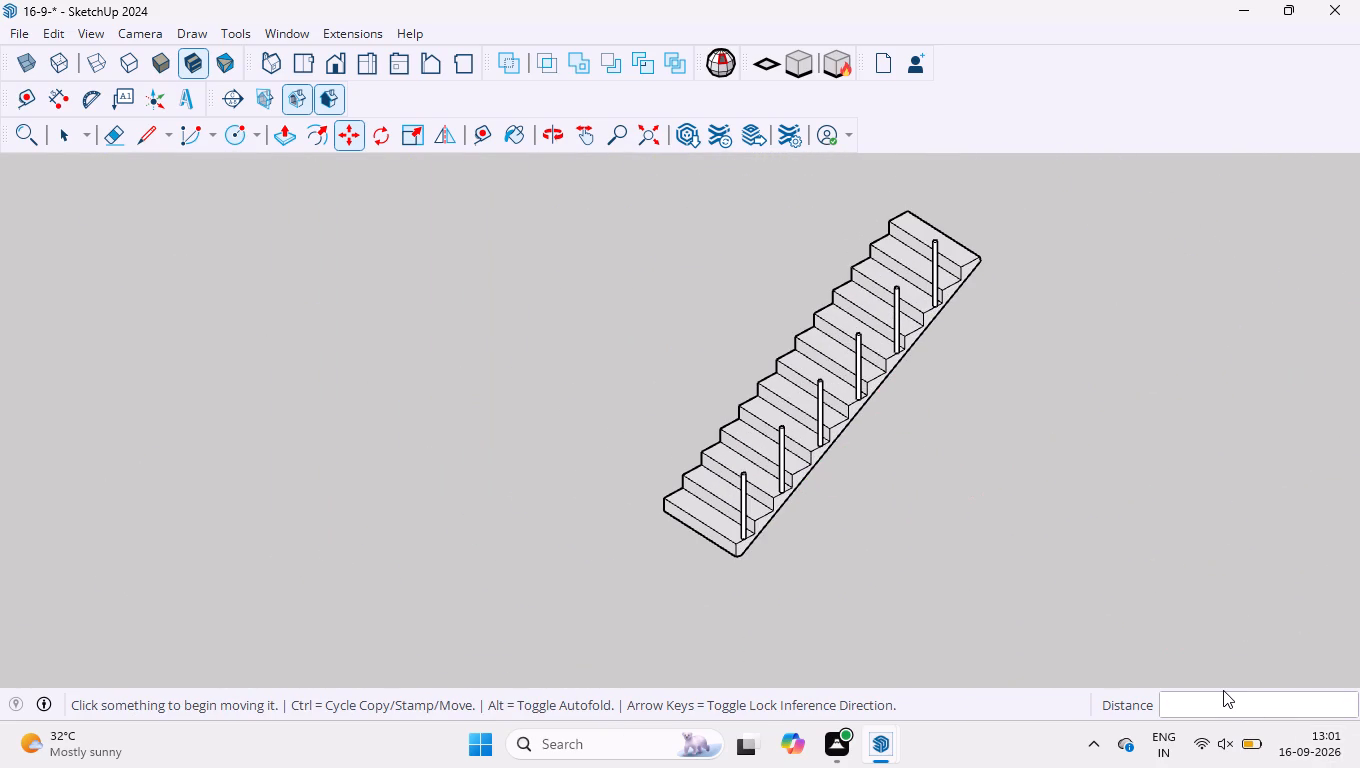
Set the post copy multiplier to 6 to carry the row to the top tread.
key("shift+asterisk")
key("6")
key("Return")
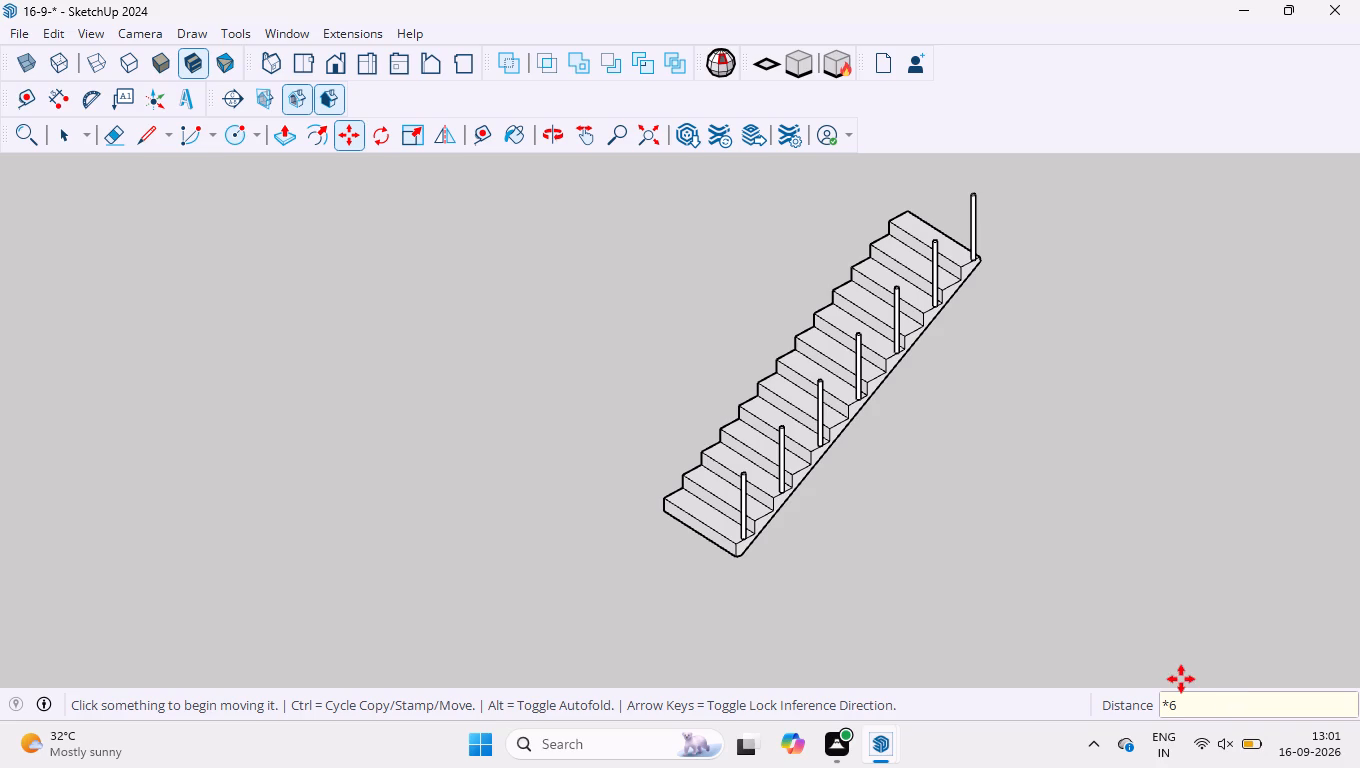
Select all seven posts along the staircase and make them one group.
key("space")
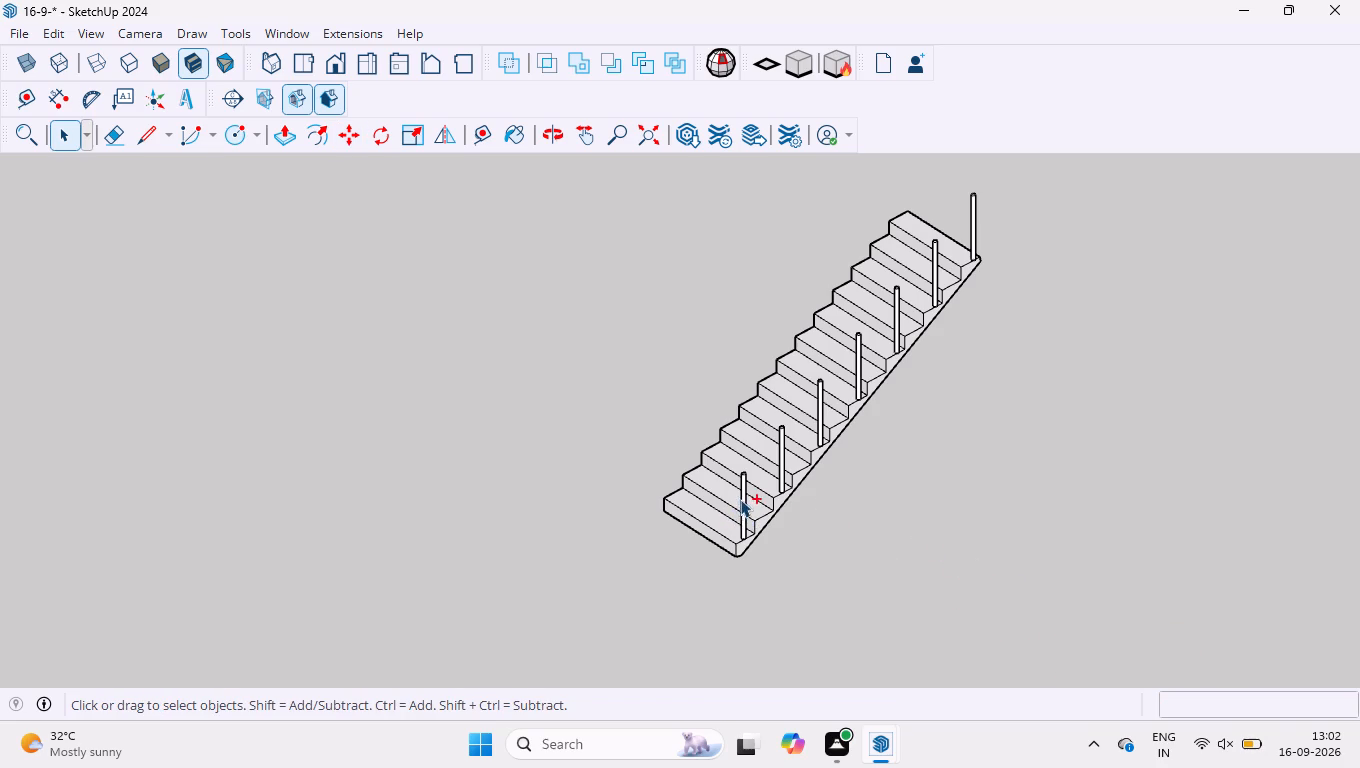
left_click(742, 498, "ctrl")
left_click(781, 463, "ctrl")
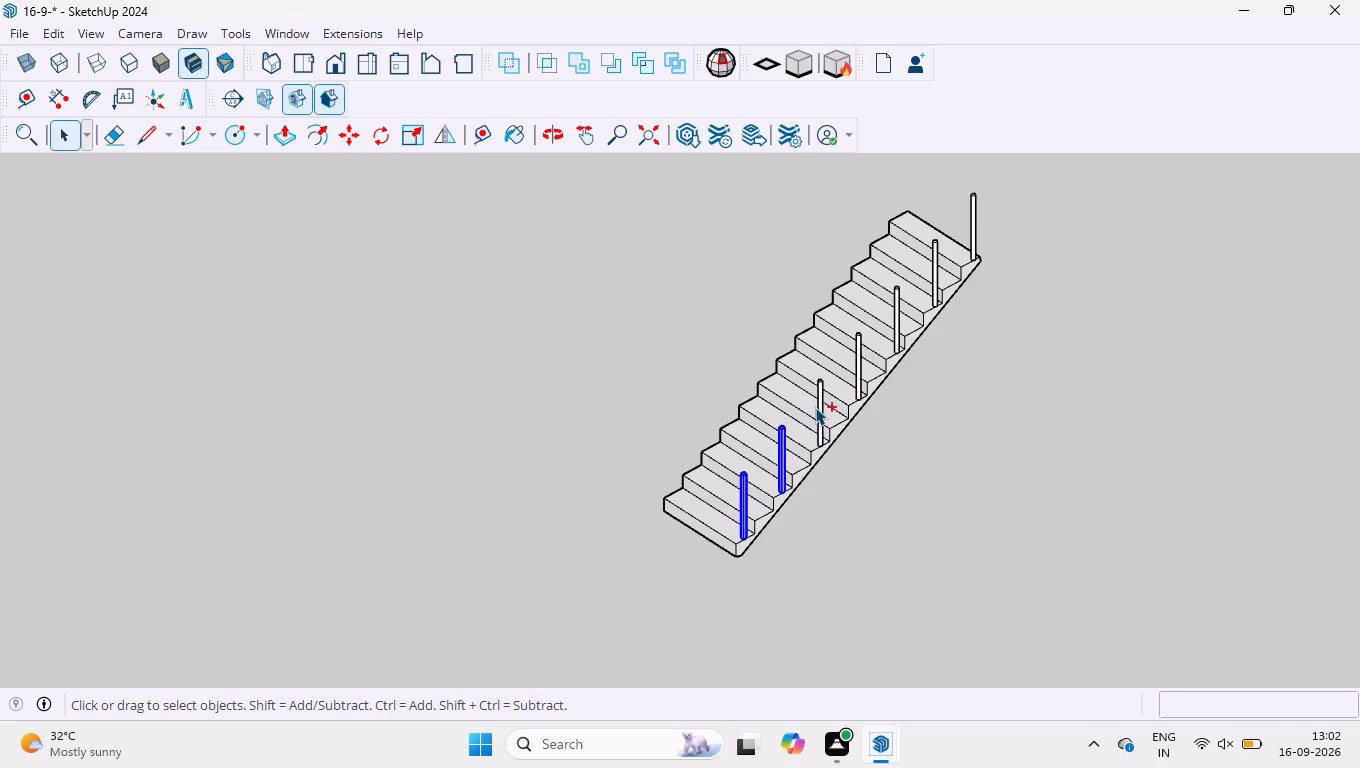
left_click(817, 404, "ctrl")
left_click(859, 384, "ctrl")
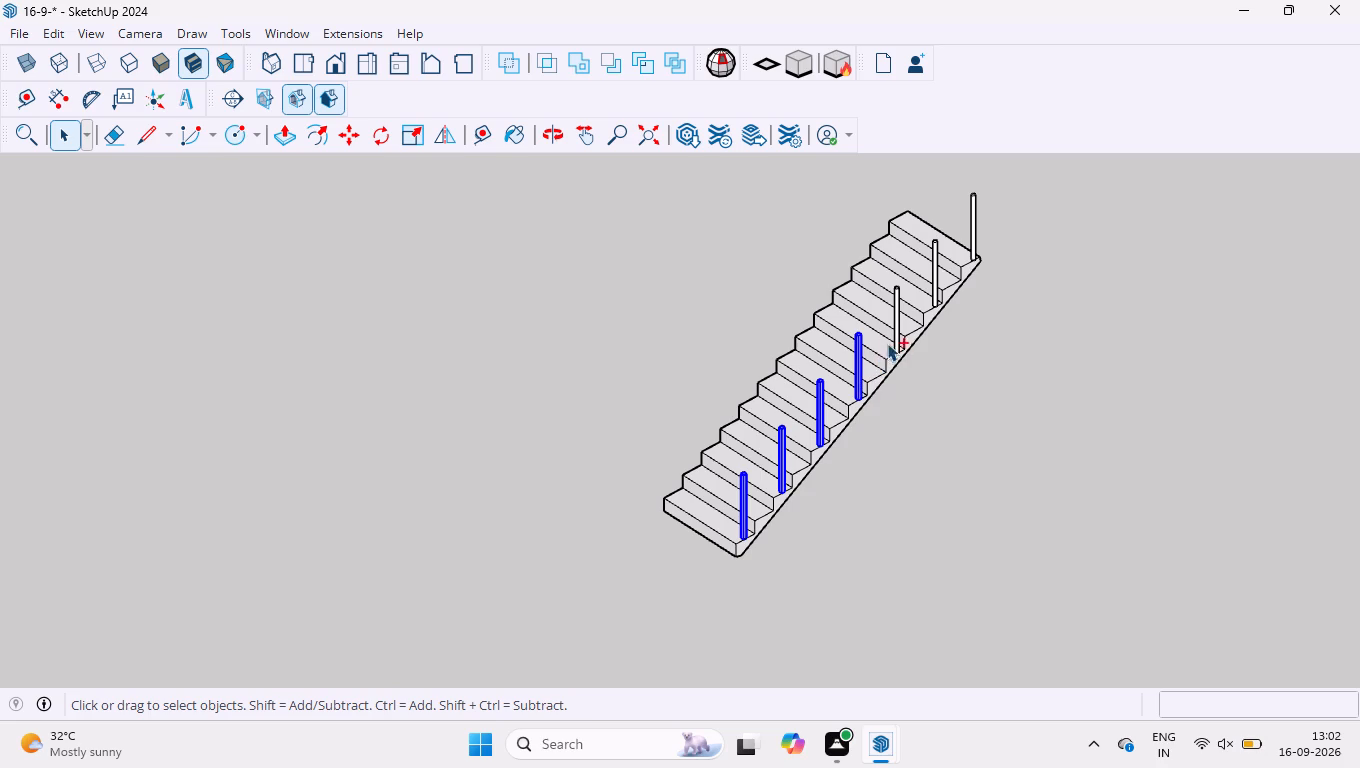
left_click(896, 326, "ctrl")
left_click(935, 268, "ctrl")
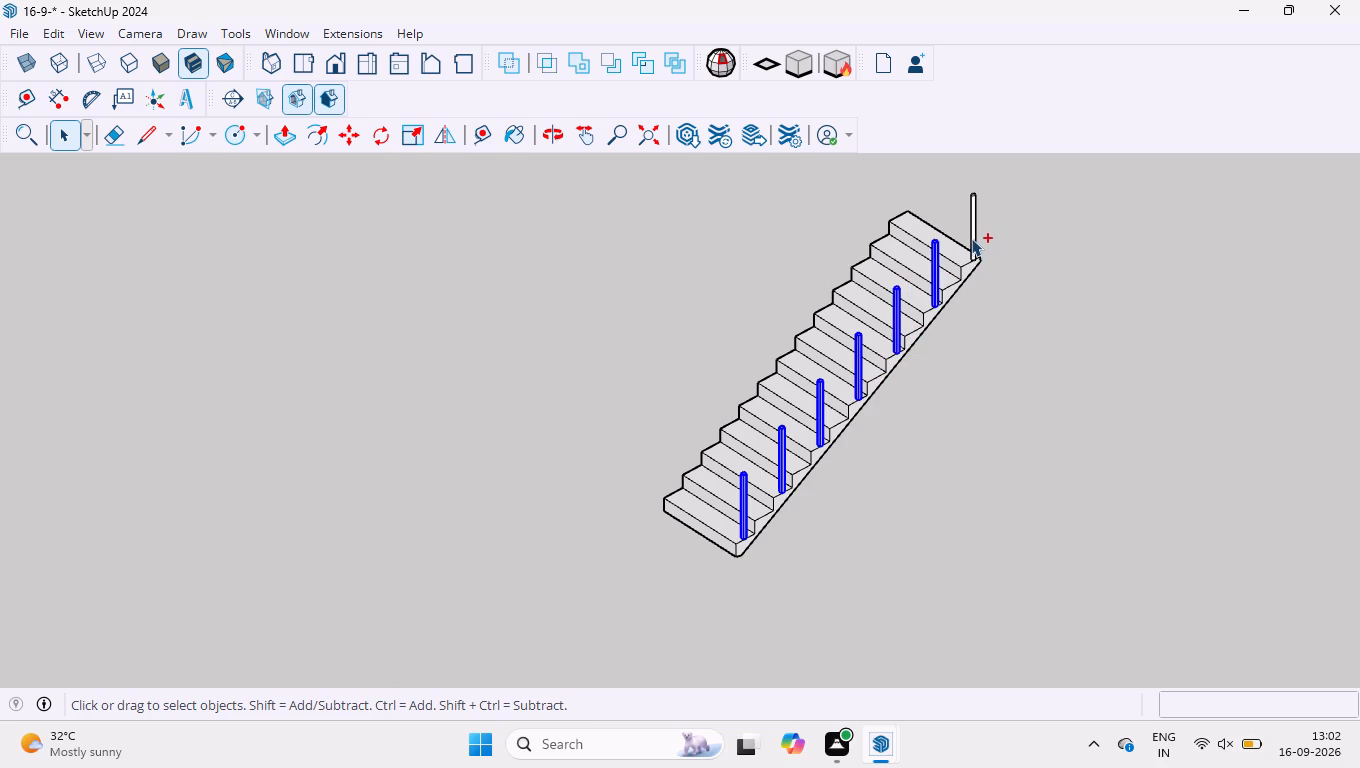
left_click(971, 238, "ctrl")
scroll(929, 291, "up", 10)
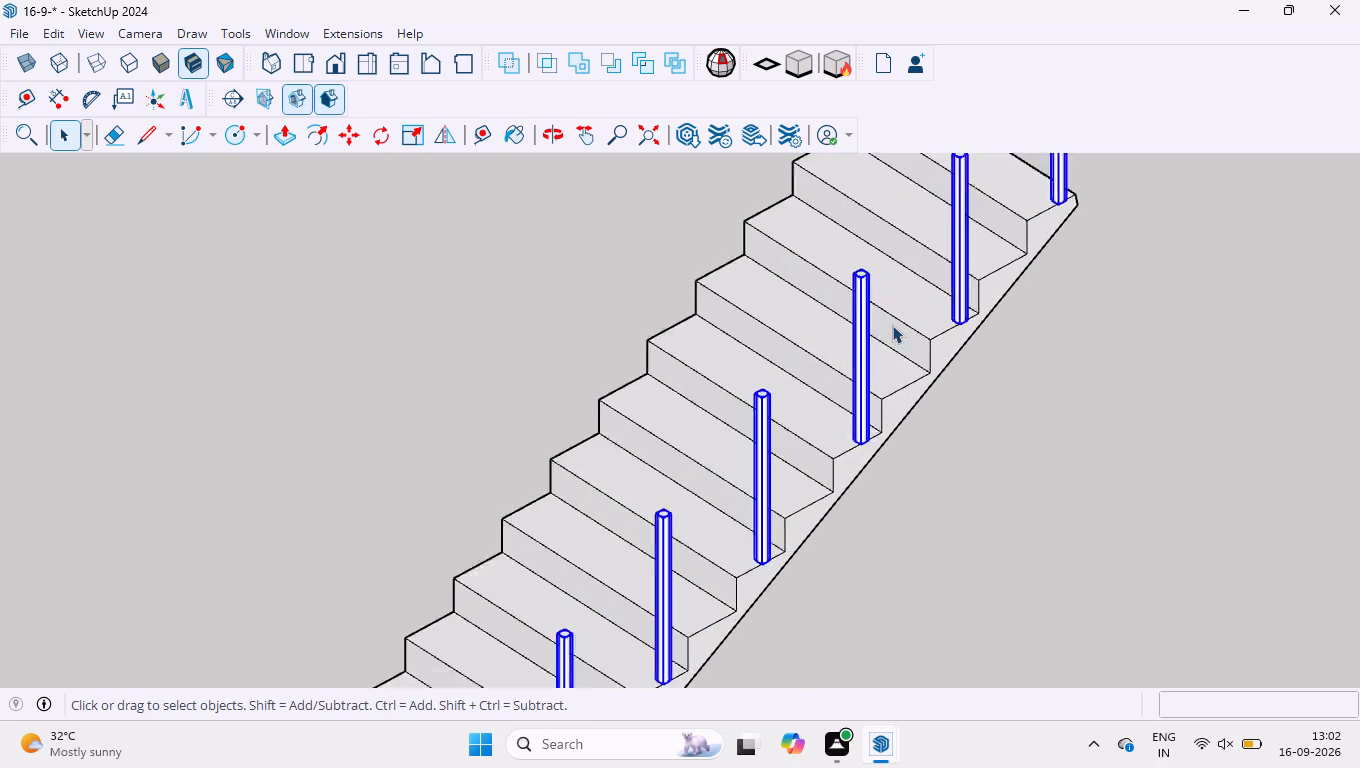
scroll(892, 325, "up", 10)
right_click(838, 367)
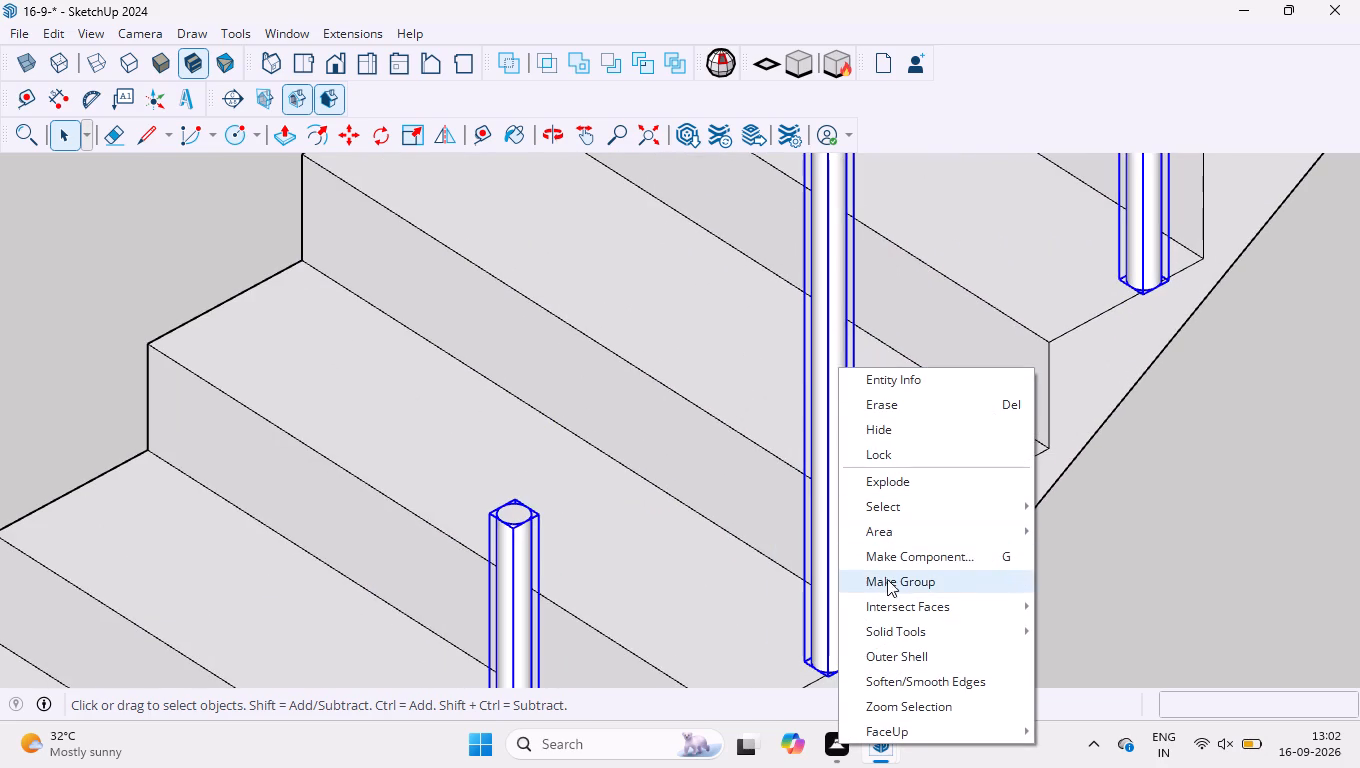
left_click(887, 583)
scroll(844, 429, "down", 20)
scroll(844, 429, "down", 4)
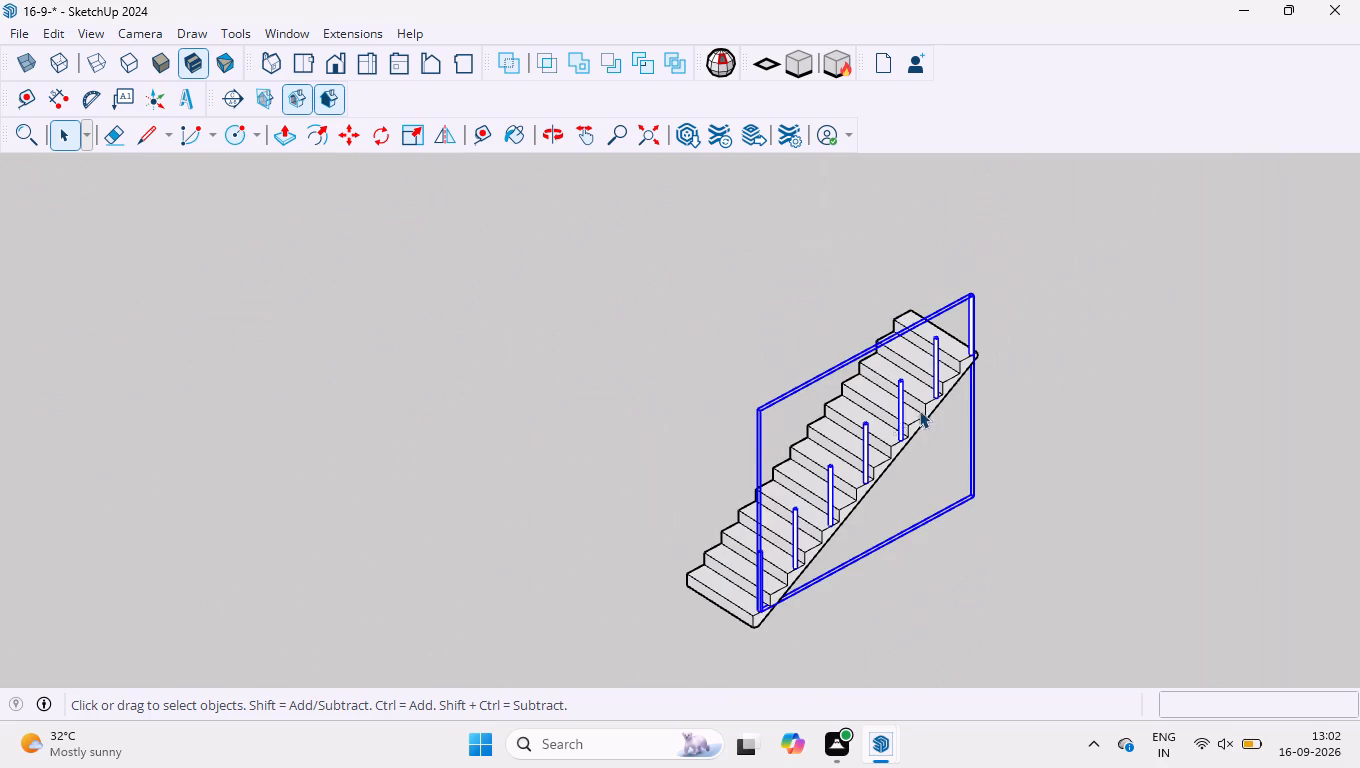
Copy the grouped post row straight across the treads to the staircase's opposite side edge, about 960 mm away.
scroll(664, 635, "up", 9)
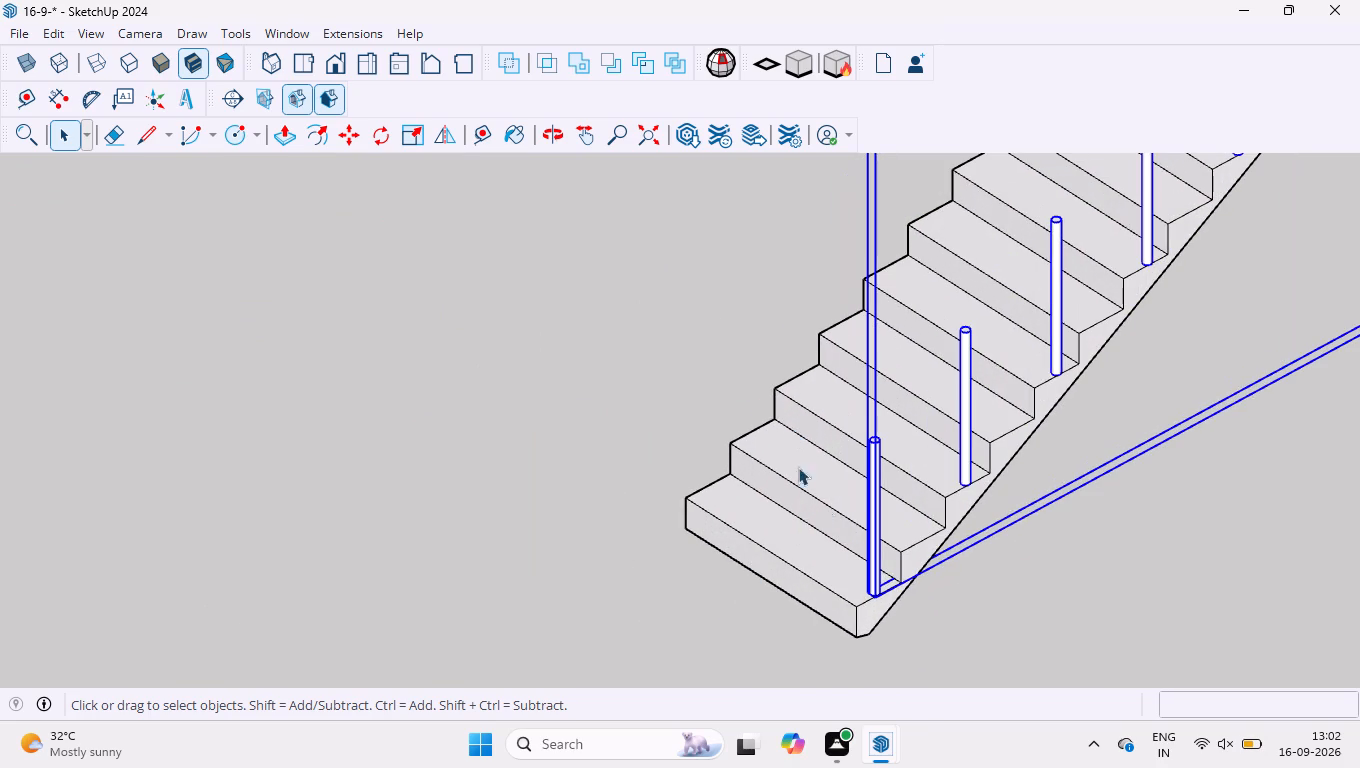
scroll(856, 554, "up", 8)
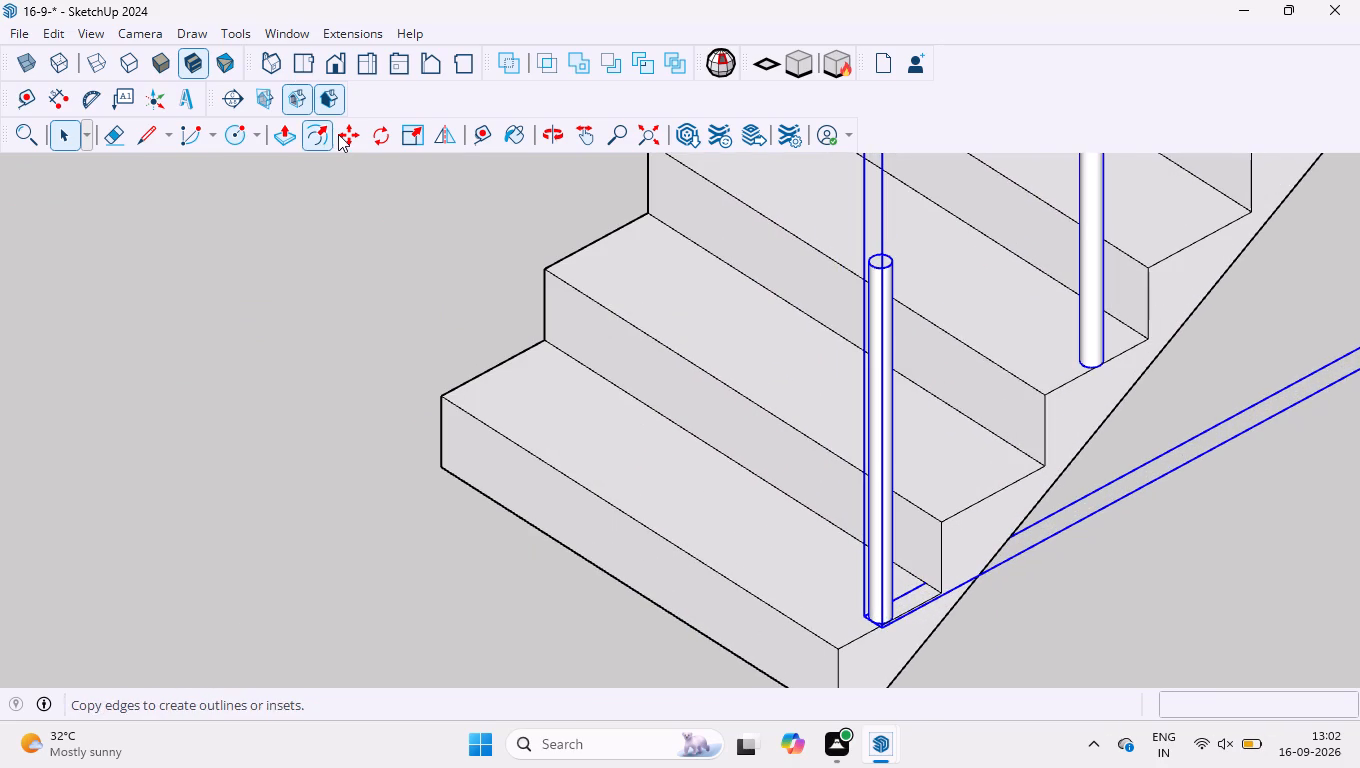
left_click(342, 138)
scroll(566, 555, "up", 2)
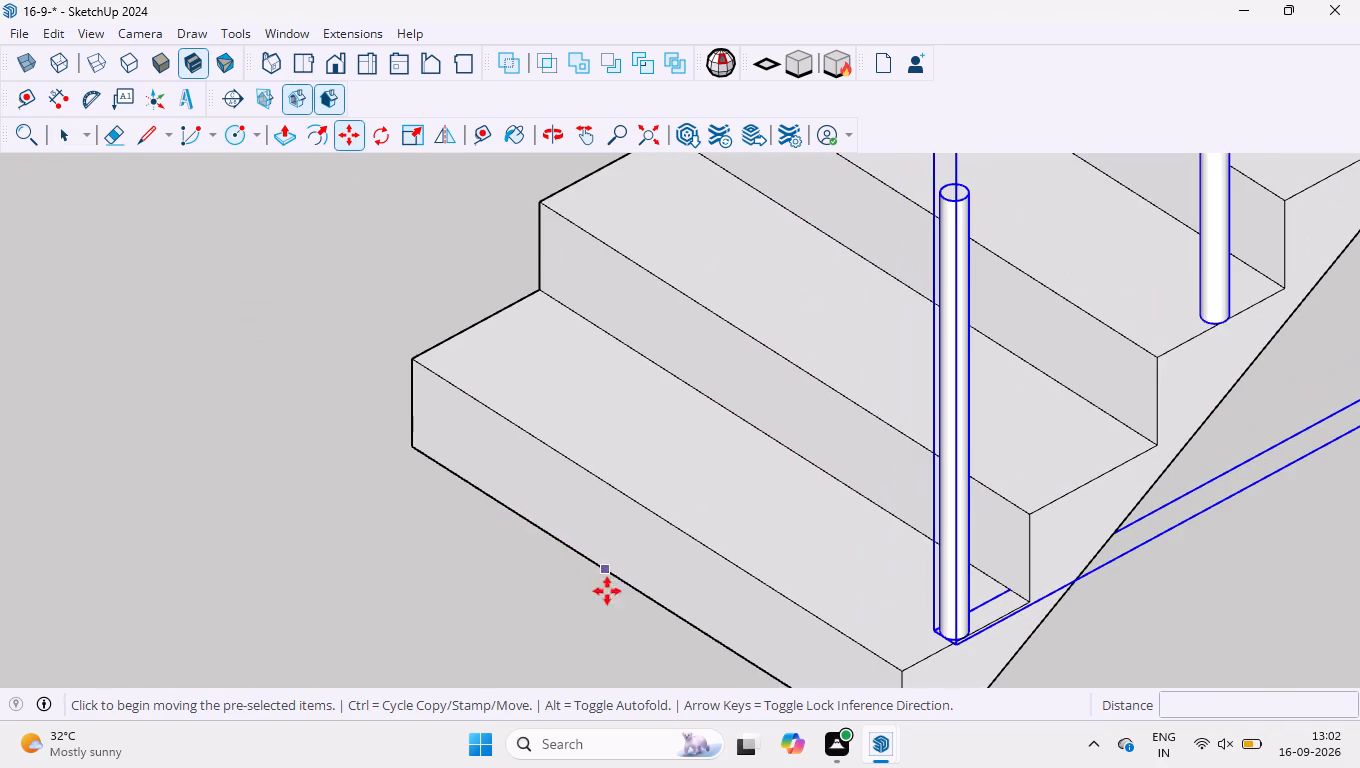
middle_click_drag(568, 577, 1114, 563)
scroll(892, 334, "up", 19)
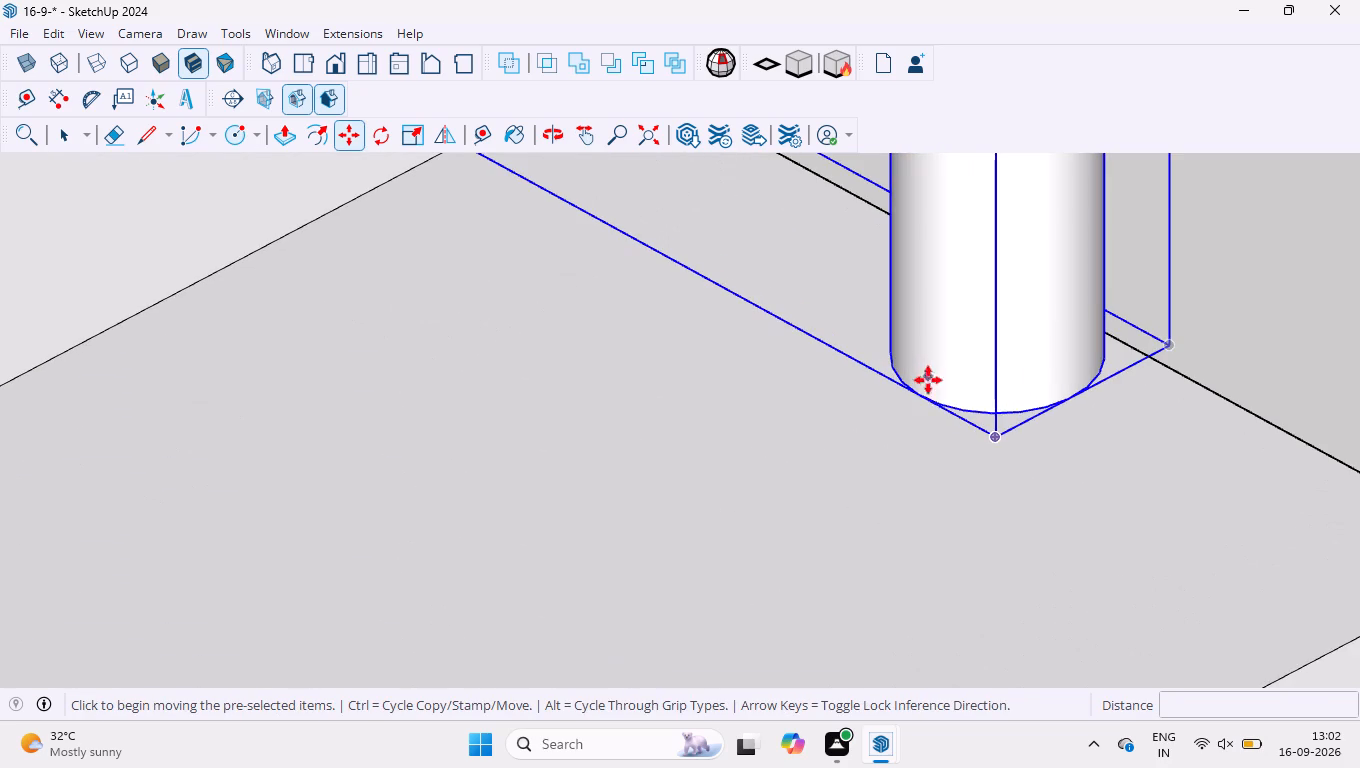
scroll(933, 399, "up", 1)
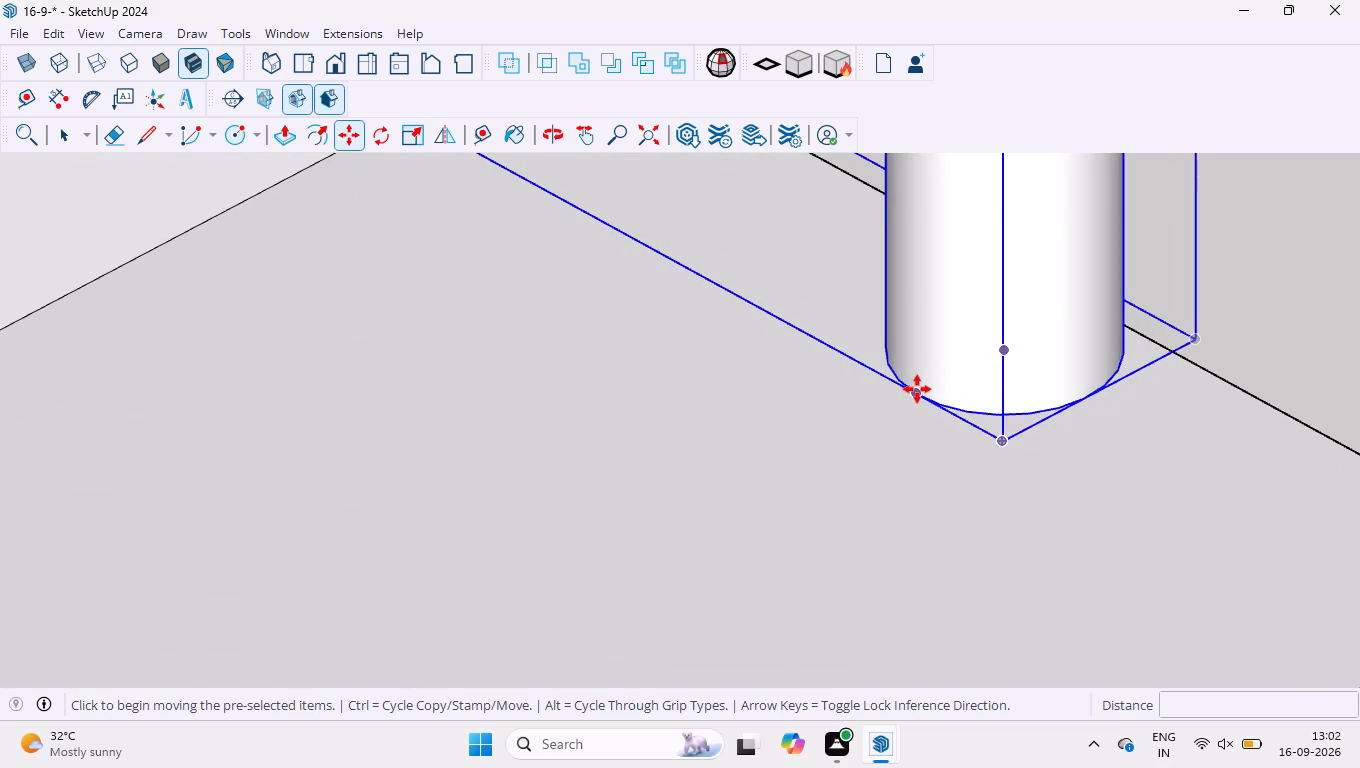
left_click(918, 389)
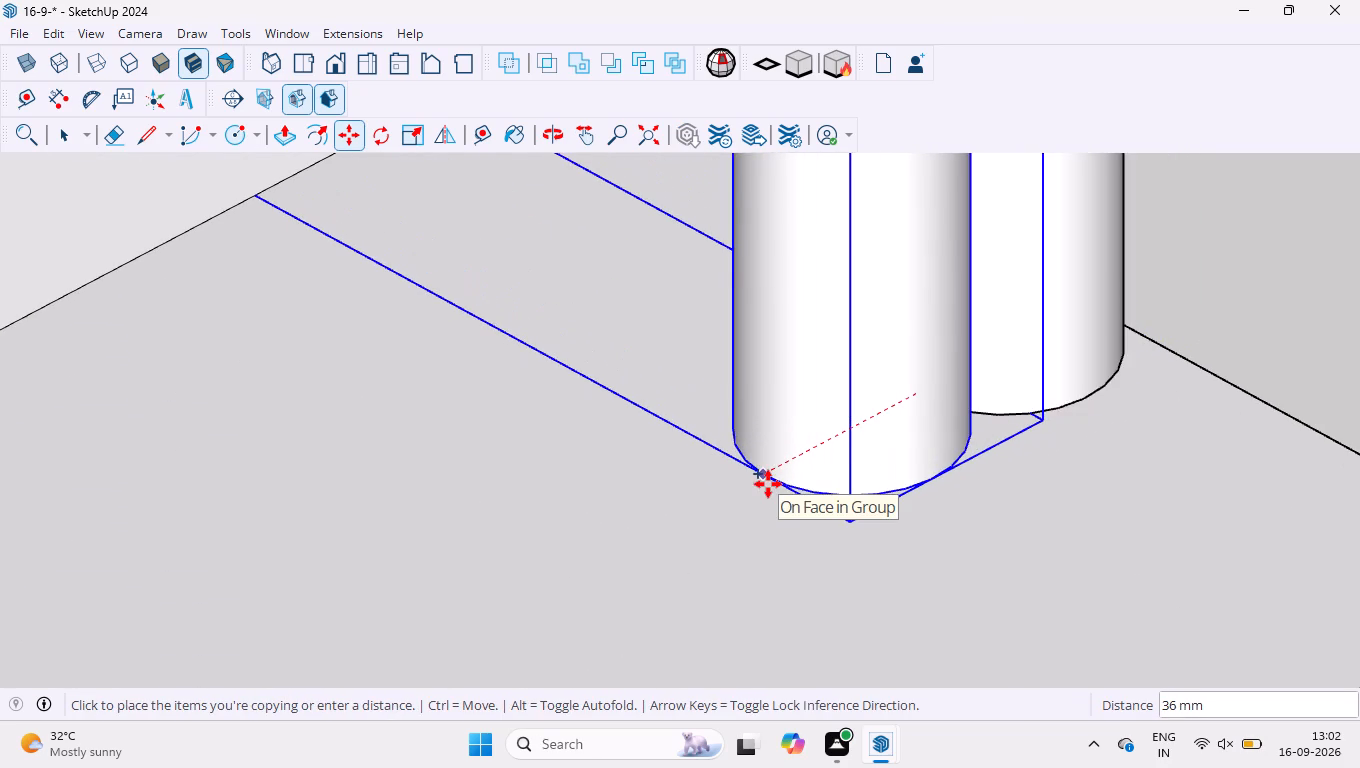
scroll(768, 484, "down", 19)
scroll(804, 484, "down", 10)
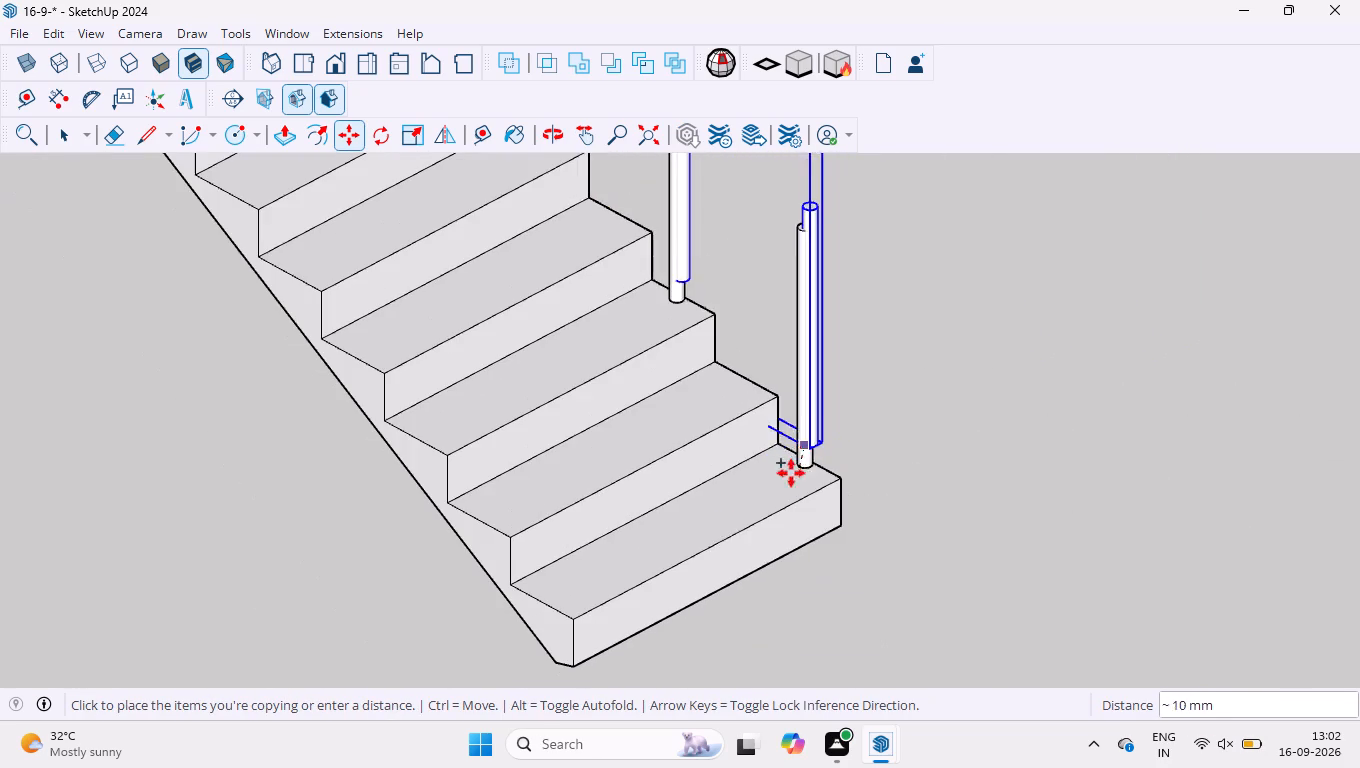
scroll(548, 612, "up", 15)
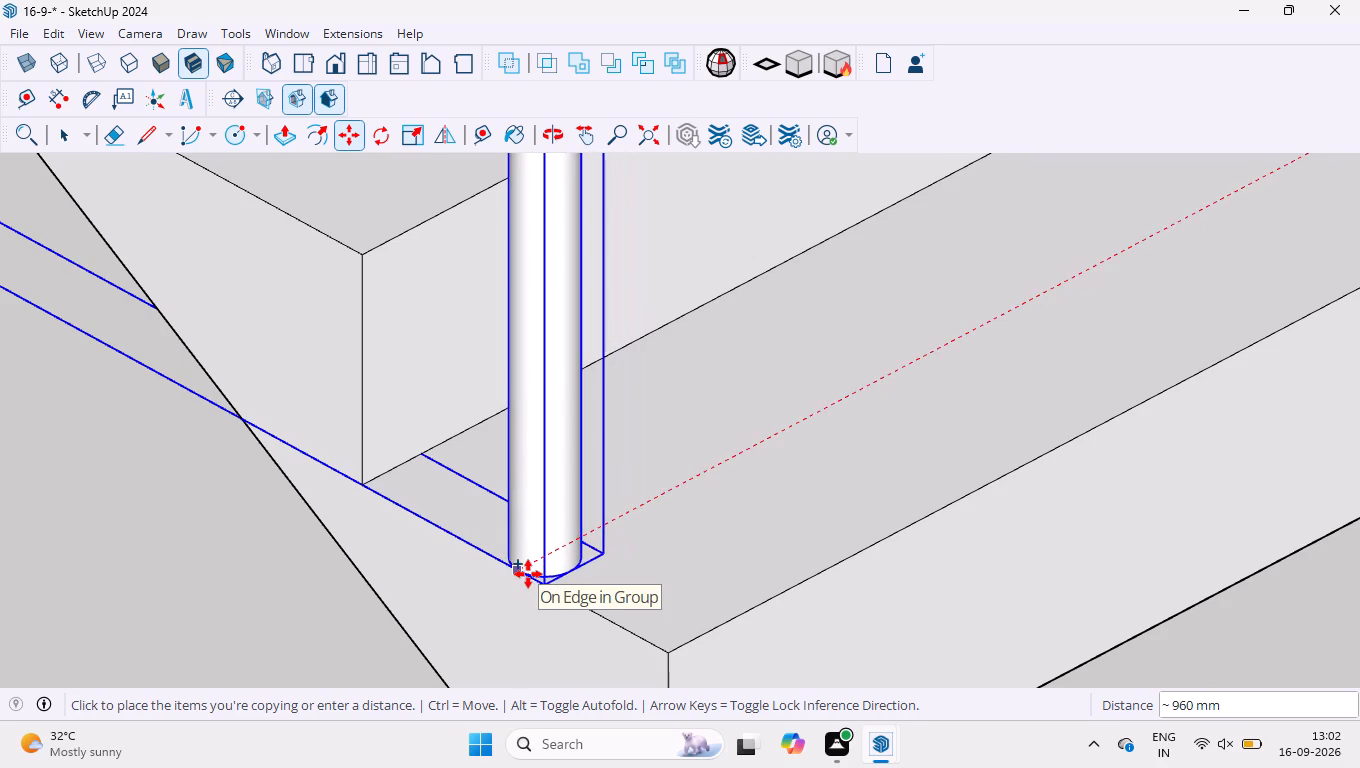
left_click(528, 574)
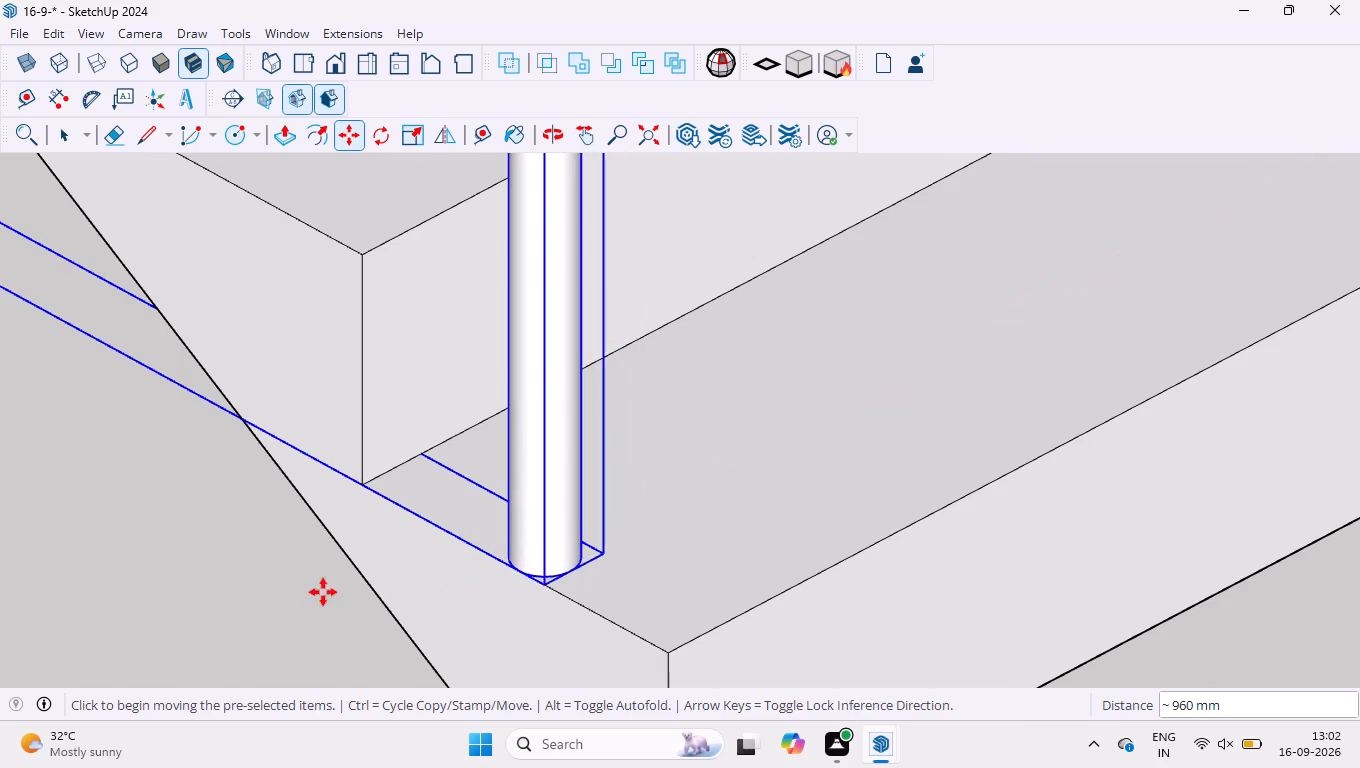
key("space")
scroll(283, 584, "down", 4)
left_click(284, 584)
Select the staircase with both post rows and place a copy of it on the open ground beyond its upper end.
scroll(454, 596, "down", 16)
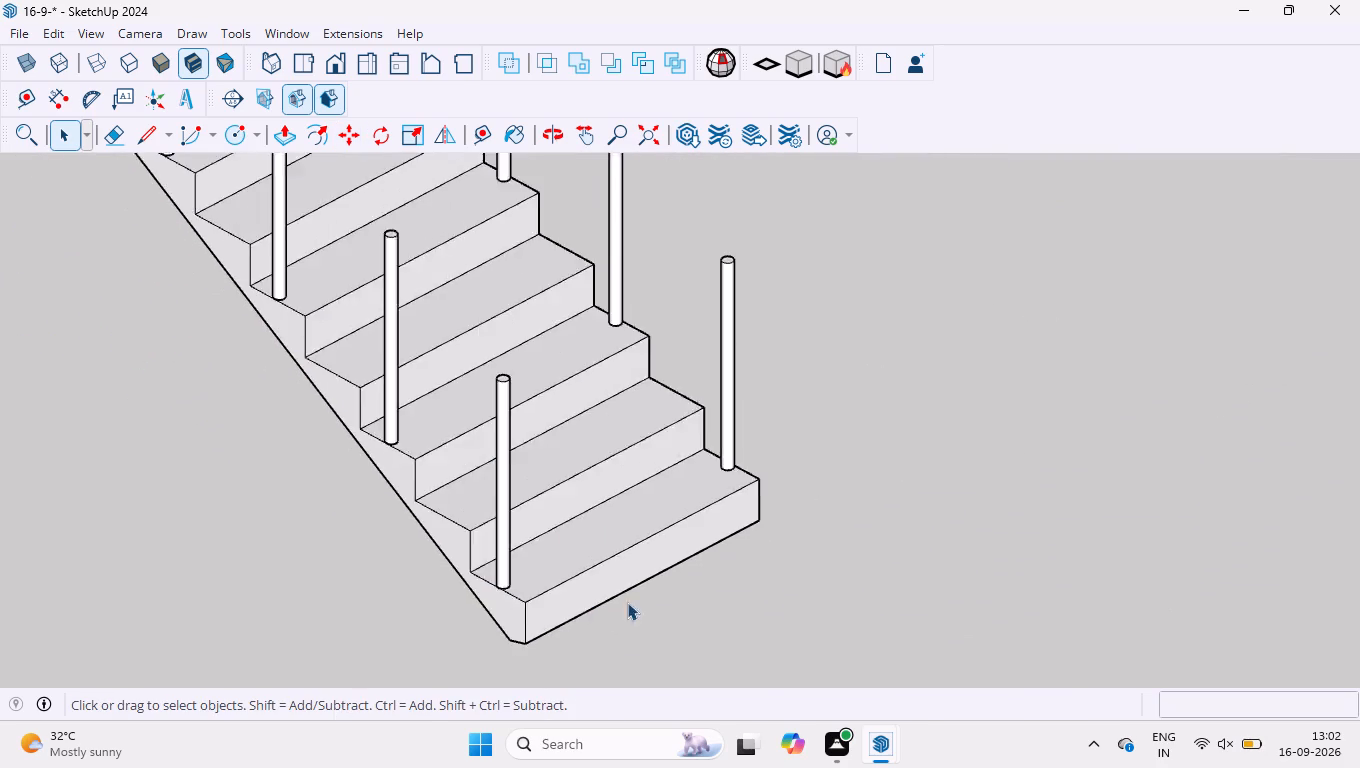
scroll(627, 602, "down", 10)
middle_click_drag(762, 550, 261, 516)
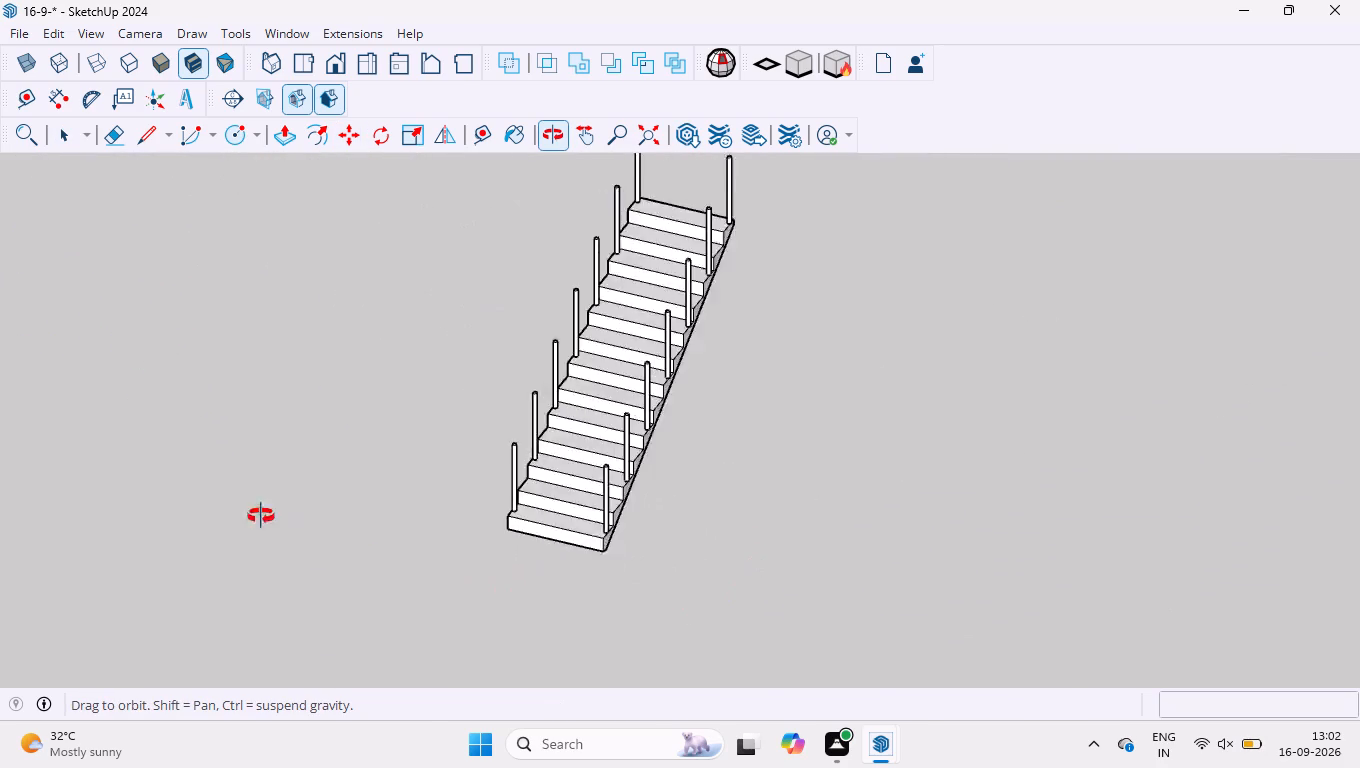
middle_click_drag(261, 516, 61, 468)
scroll(968, 221, "up", 3)
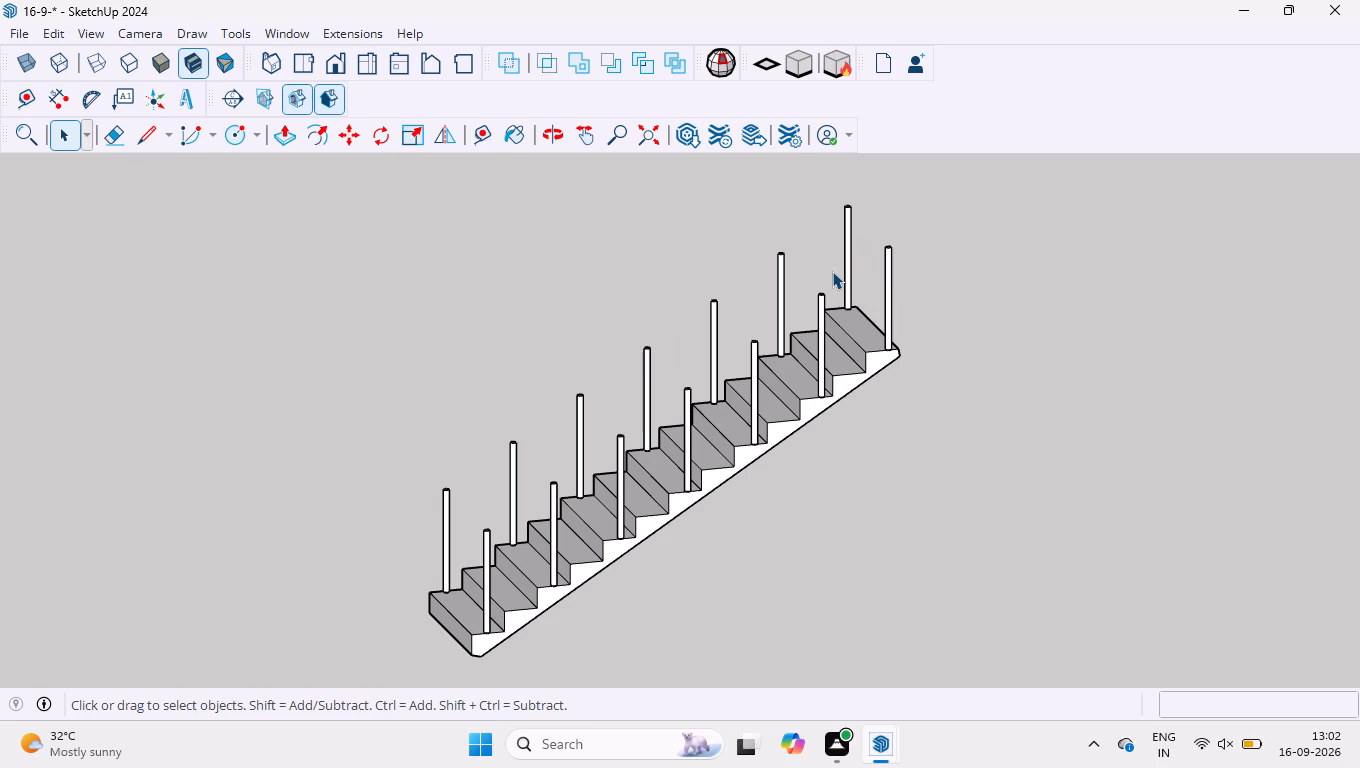
scroll(832, 269, "down", 4)
scroll(697, 437, "down", 5)
scroll(745, 356, "up", 2)
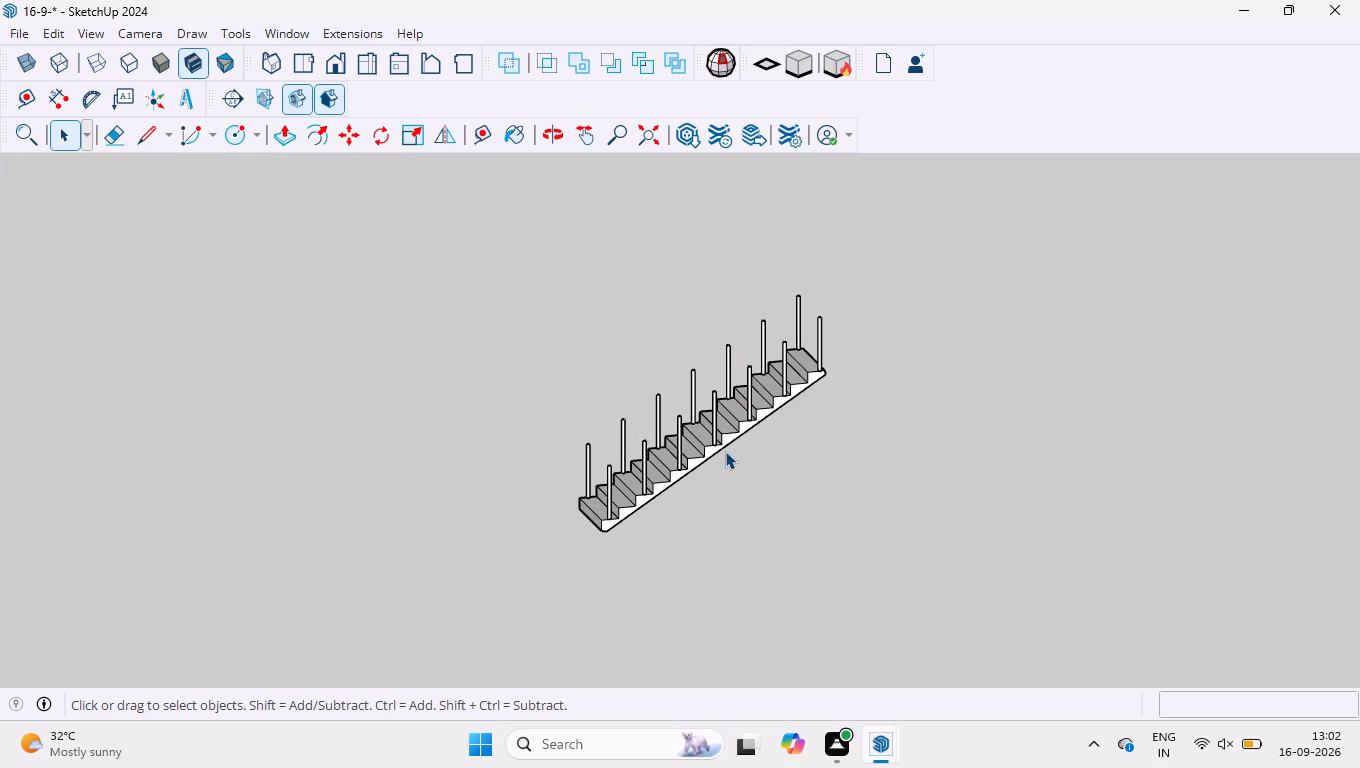
left_click_drag(906, 261, 397, 631)
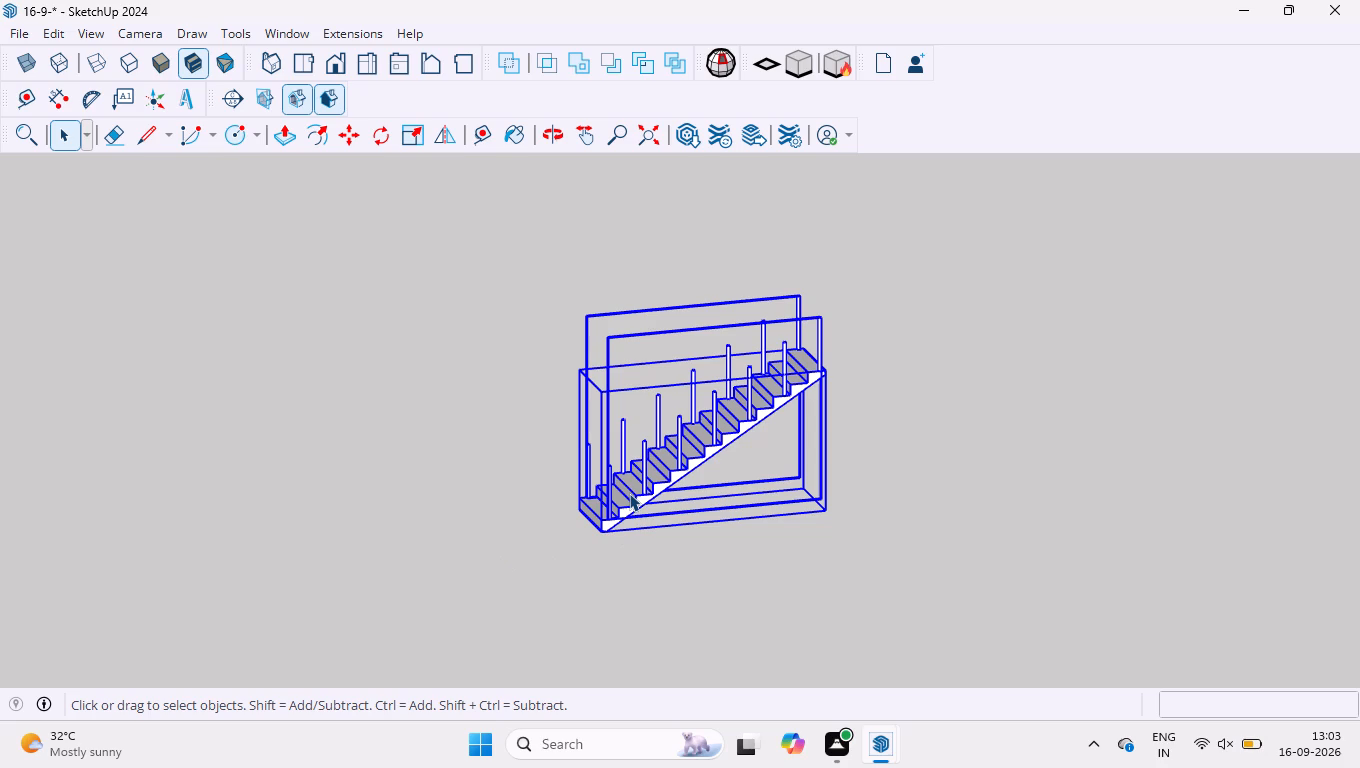
key("m")
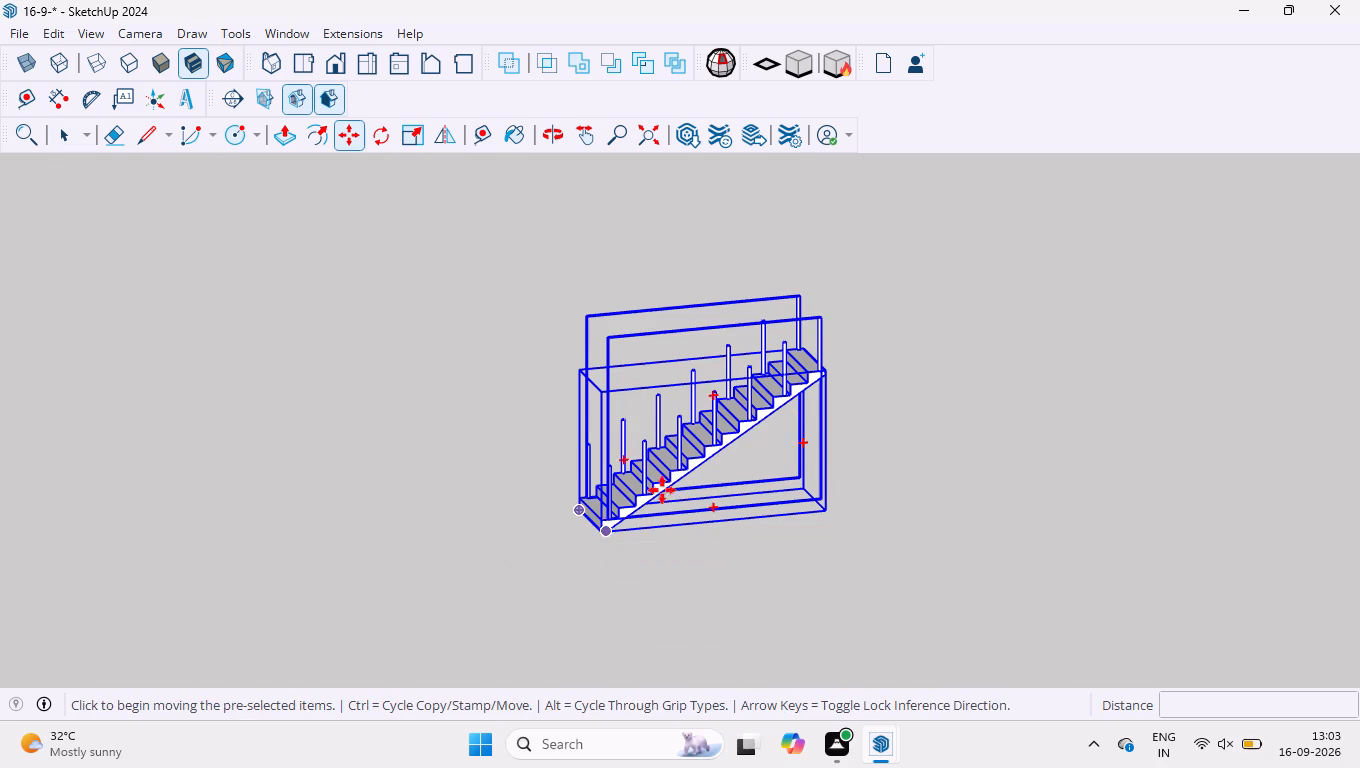
left_click(701, 455)
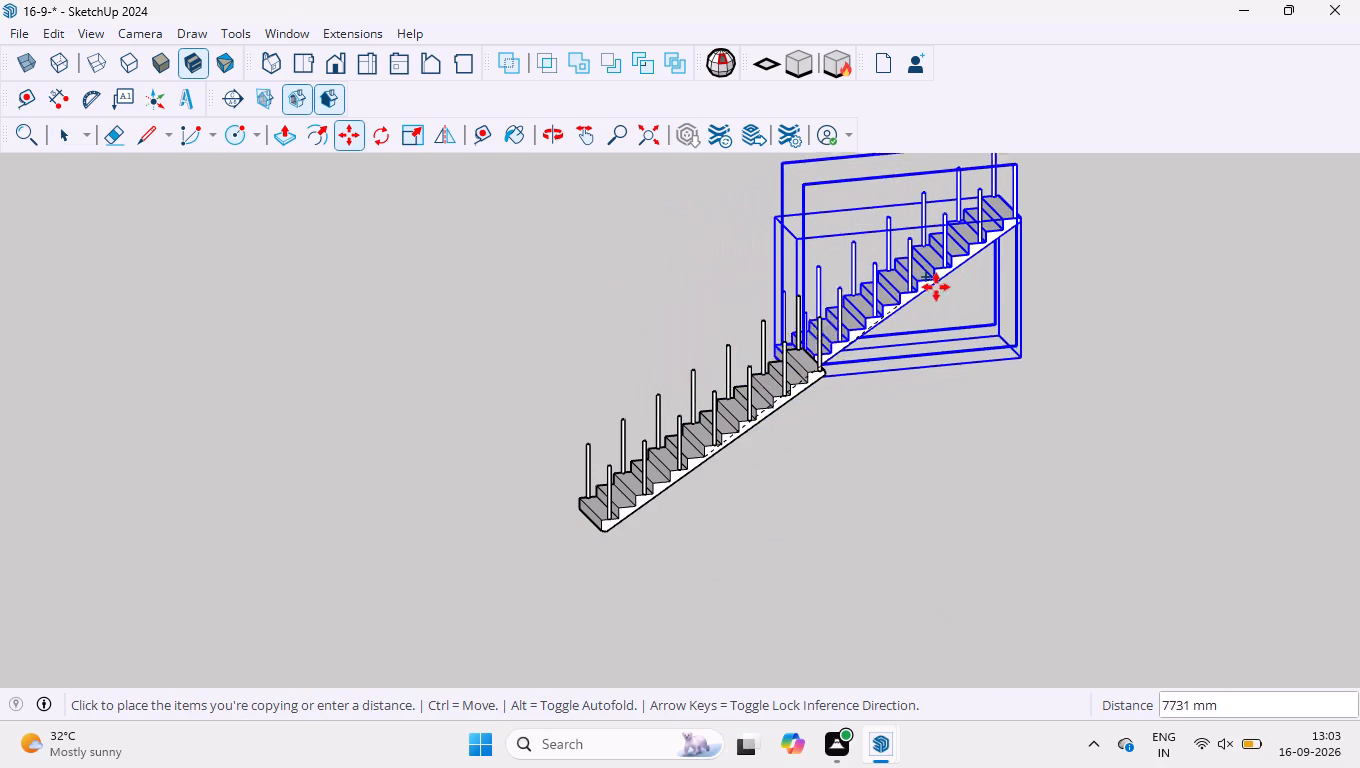
left_click(1024, 298)
scroll(954, 495, "down", 4)
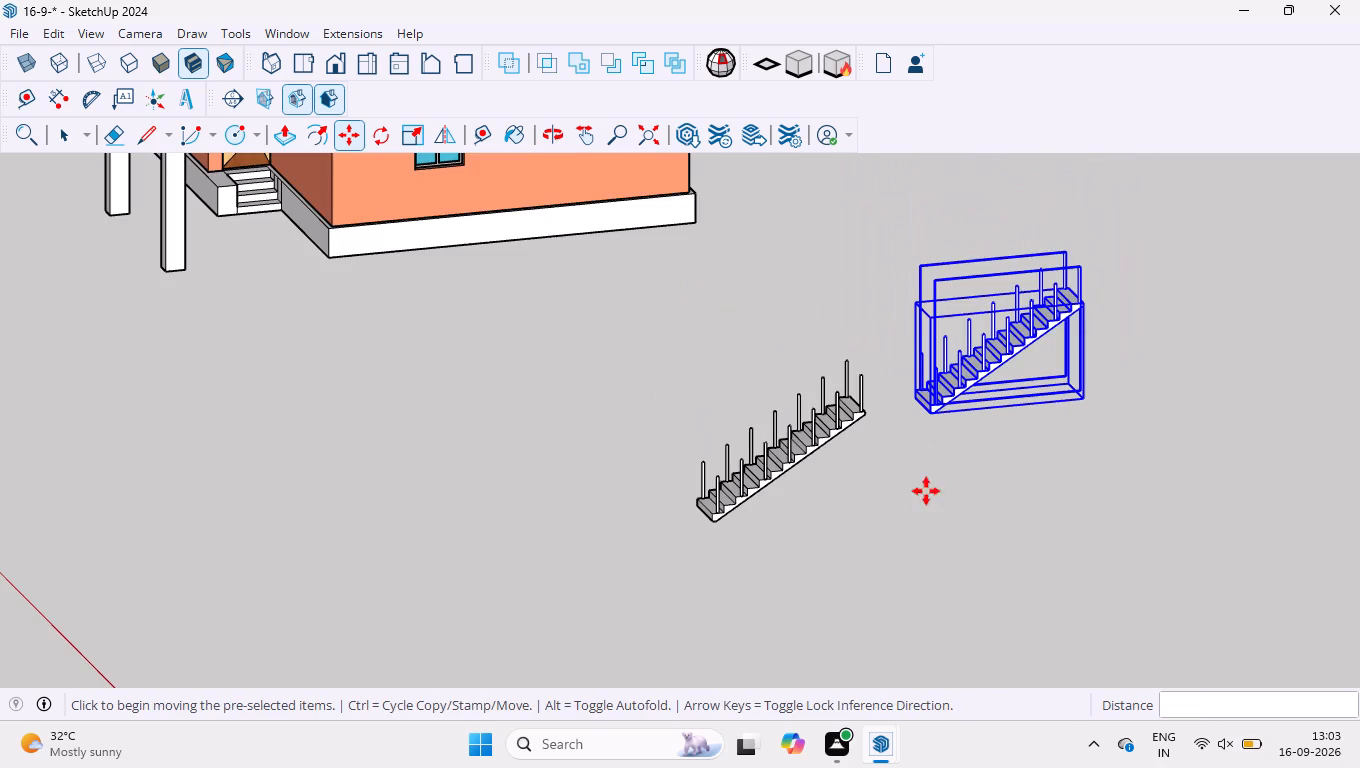
Rotate the copied staircase and its posts 180° horizontally about its bottom front corner.
scroll(991, 259, "up", 8)
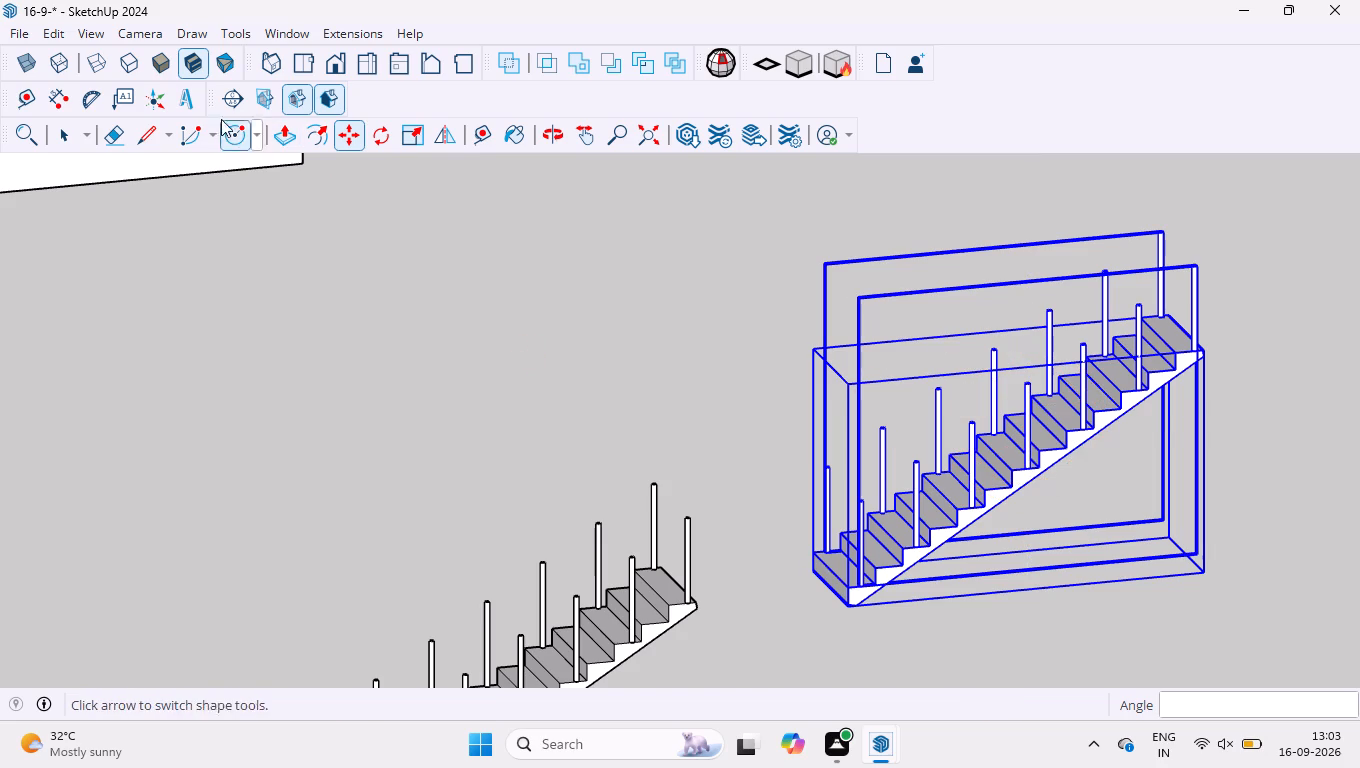
left_click(385, 143)
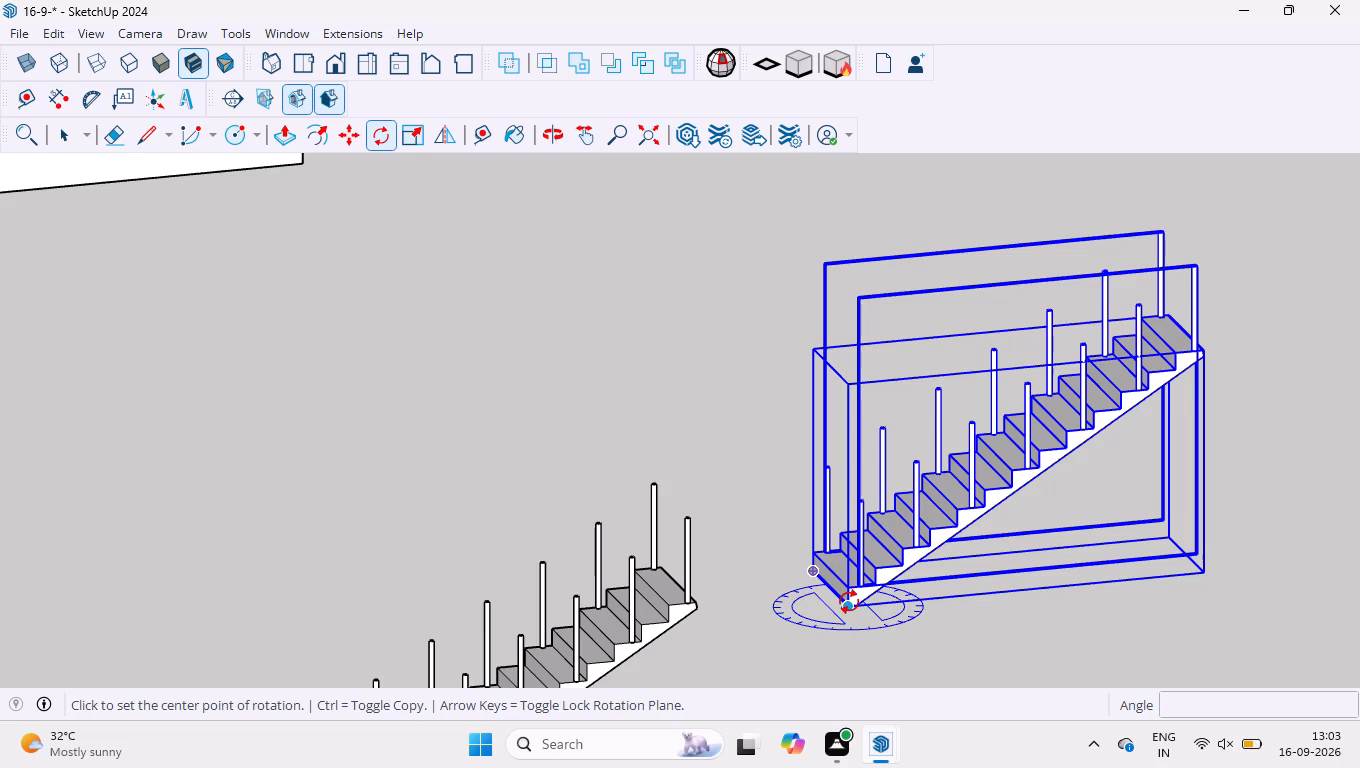
left_click(849, 602)
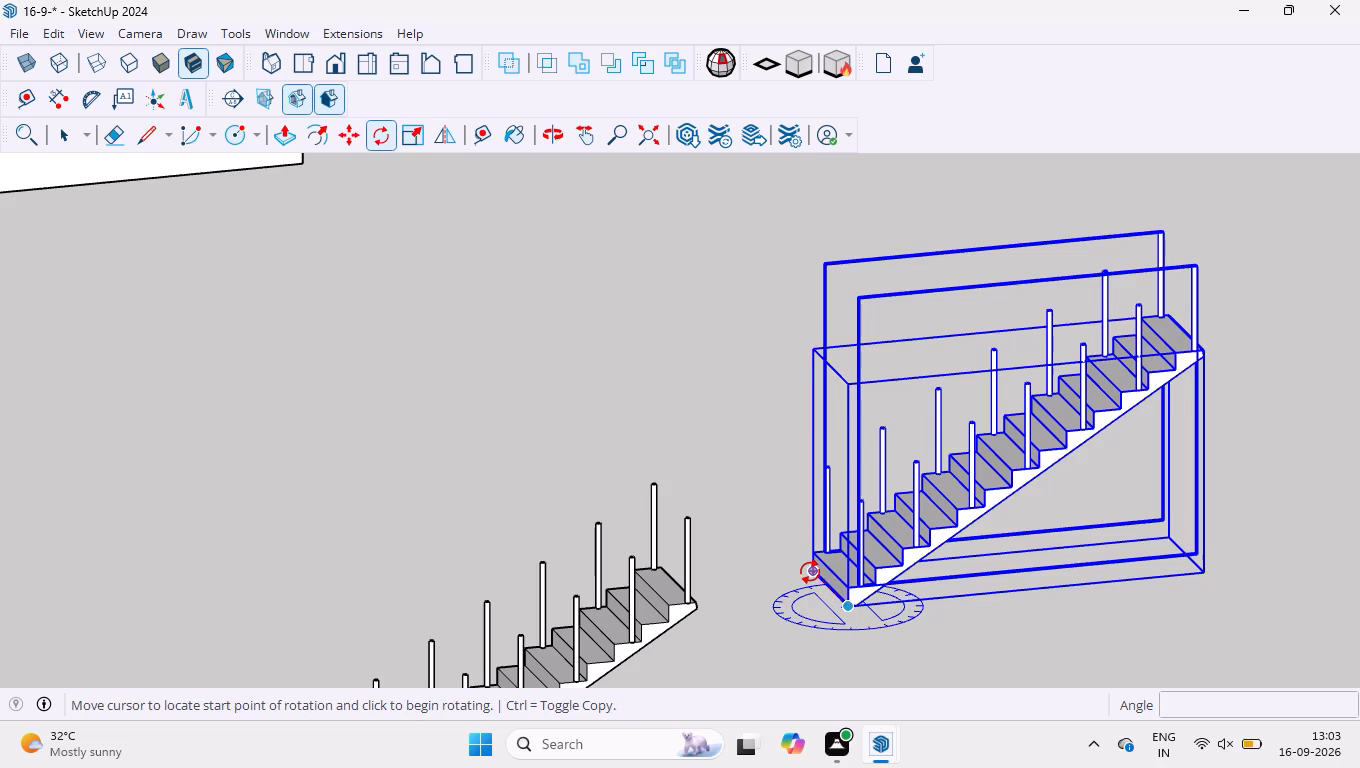
left_click(810, 572)
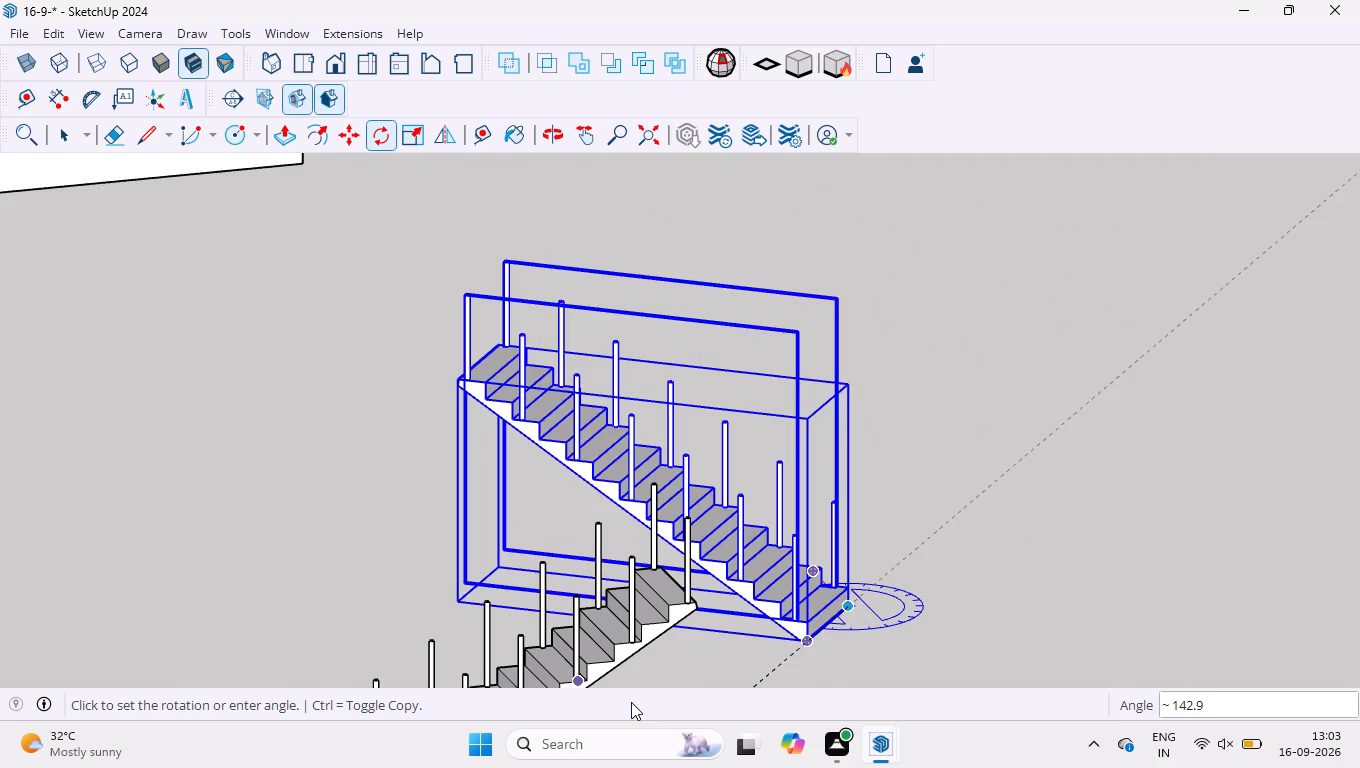
scroll(609, 523, "down", 11)
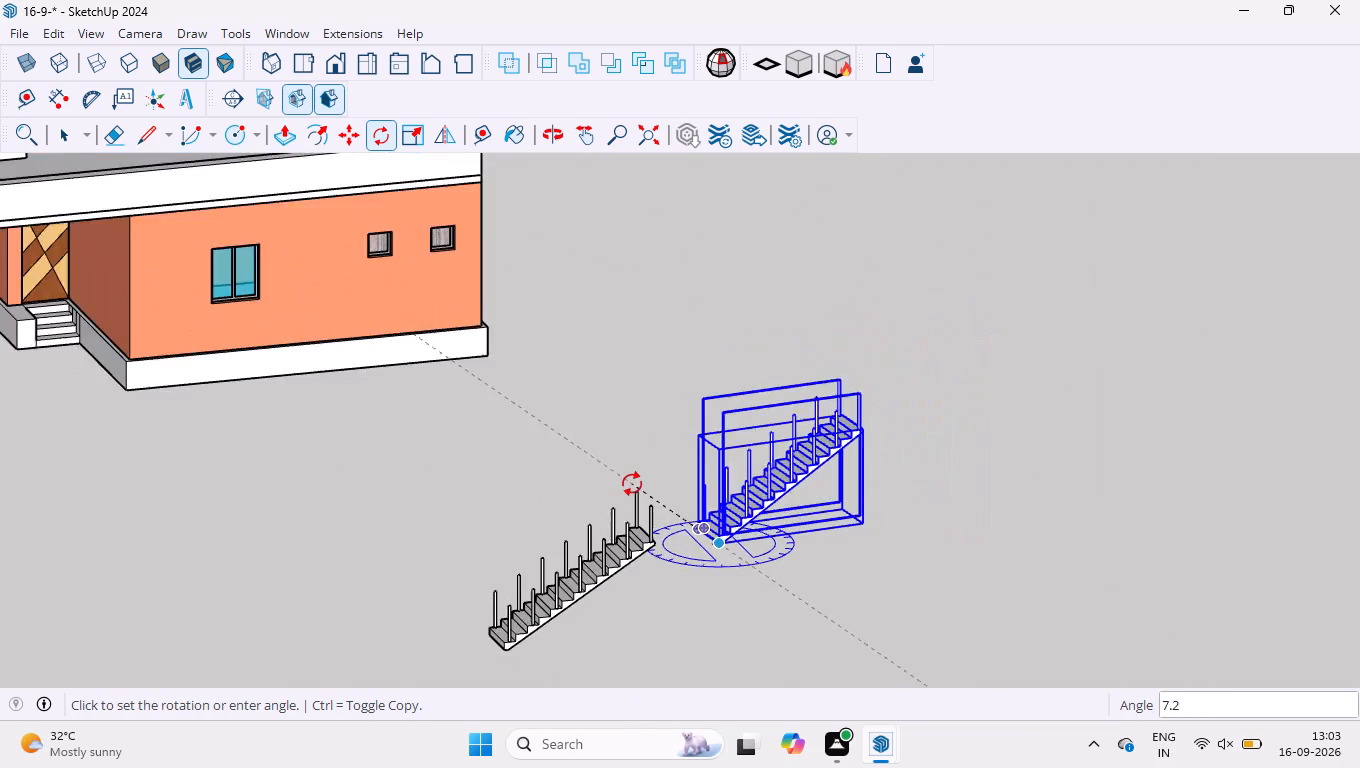
scroll(632, 484, "down", 3)
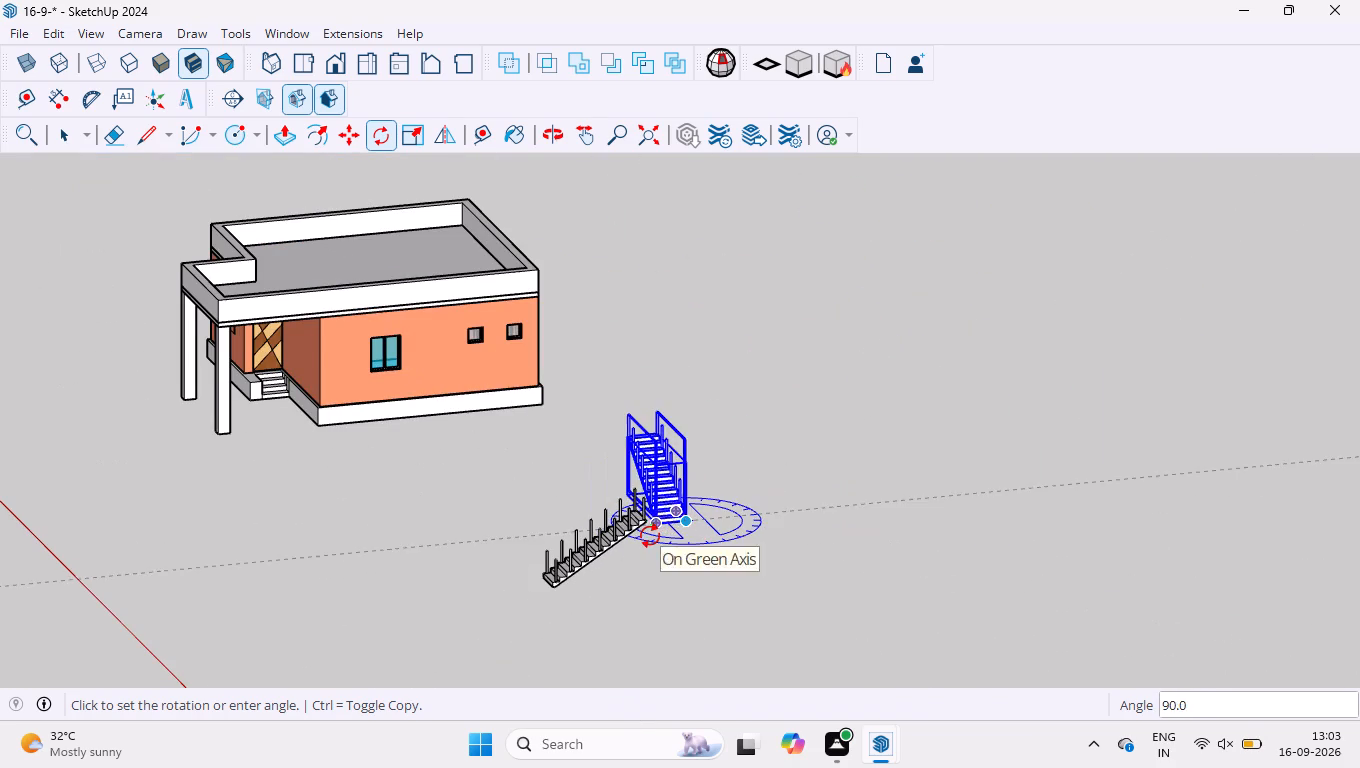
type("18-")
key("BackSpace")
key("0")
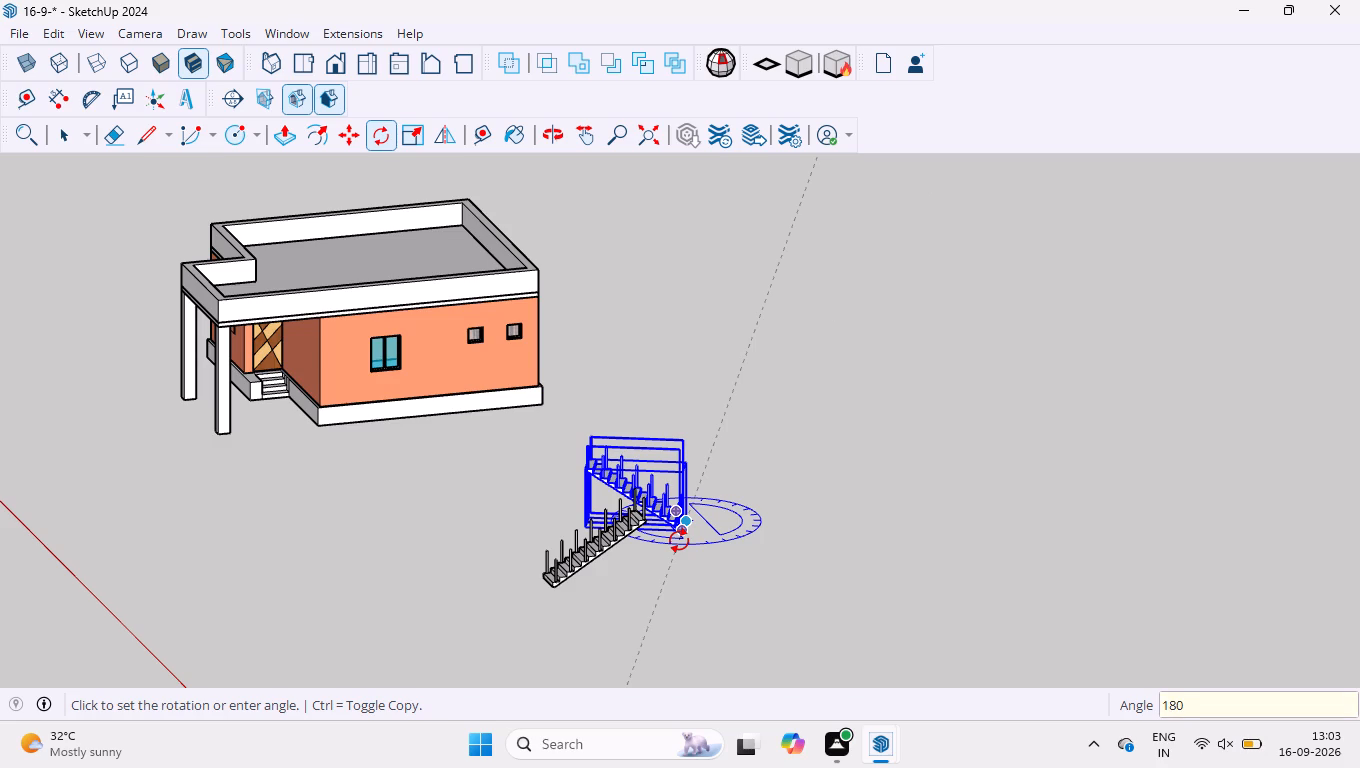
key("Return")
scroll(644, 541, "up", 3)
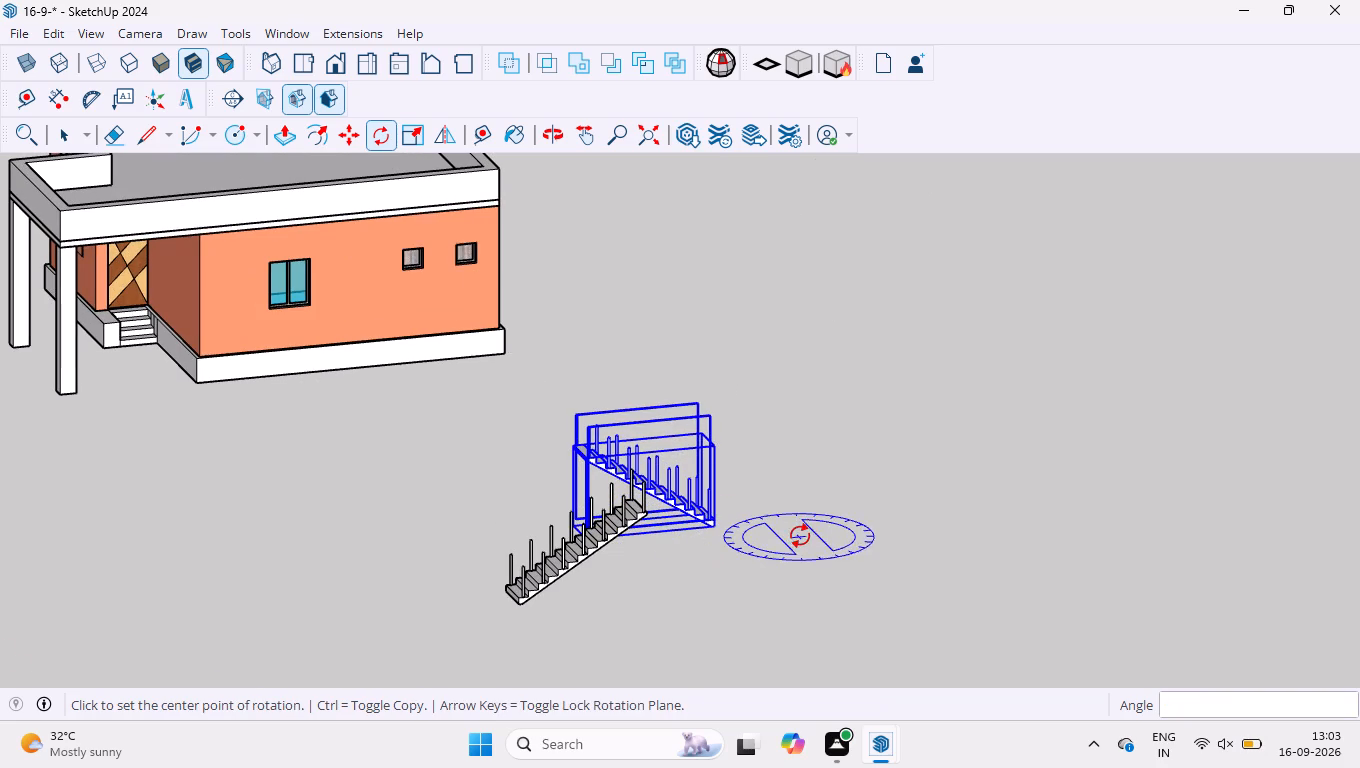
key("space")
Move the rotated staircase and its posts farther away so it stands clear of the original staircase.
scroll(678, 477, "up", 2)
scroll(697, 561, "up", 4)
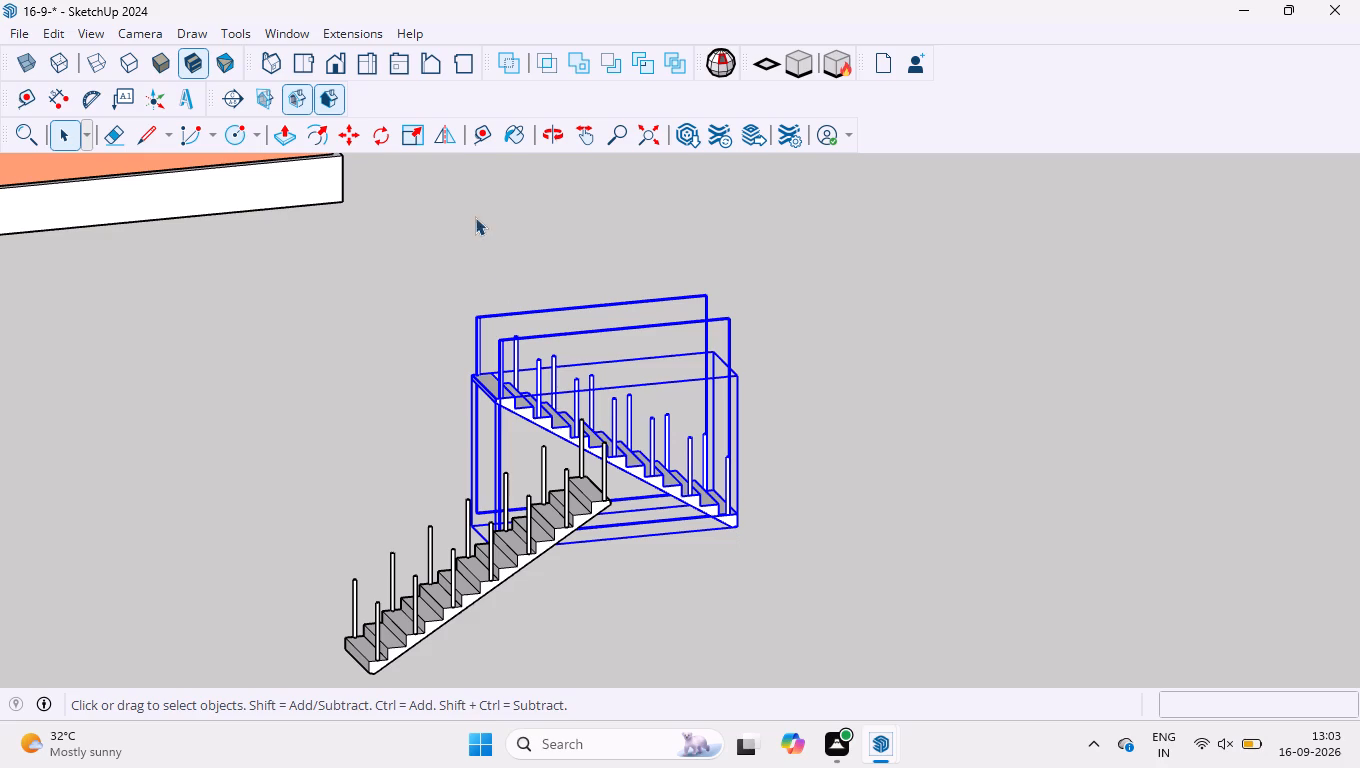
left_click(350, 133)
left_click(542, 383)
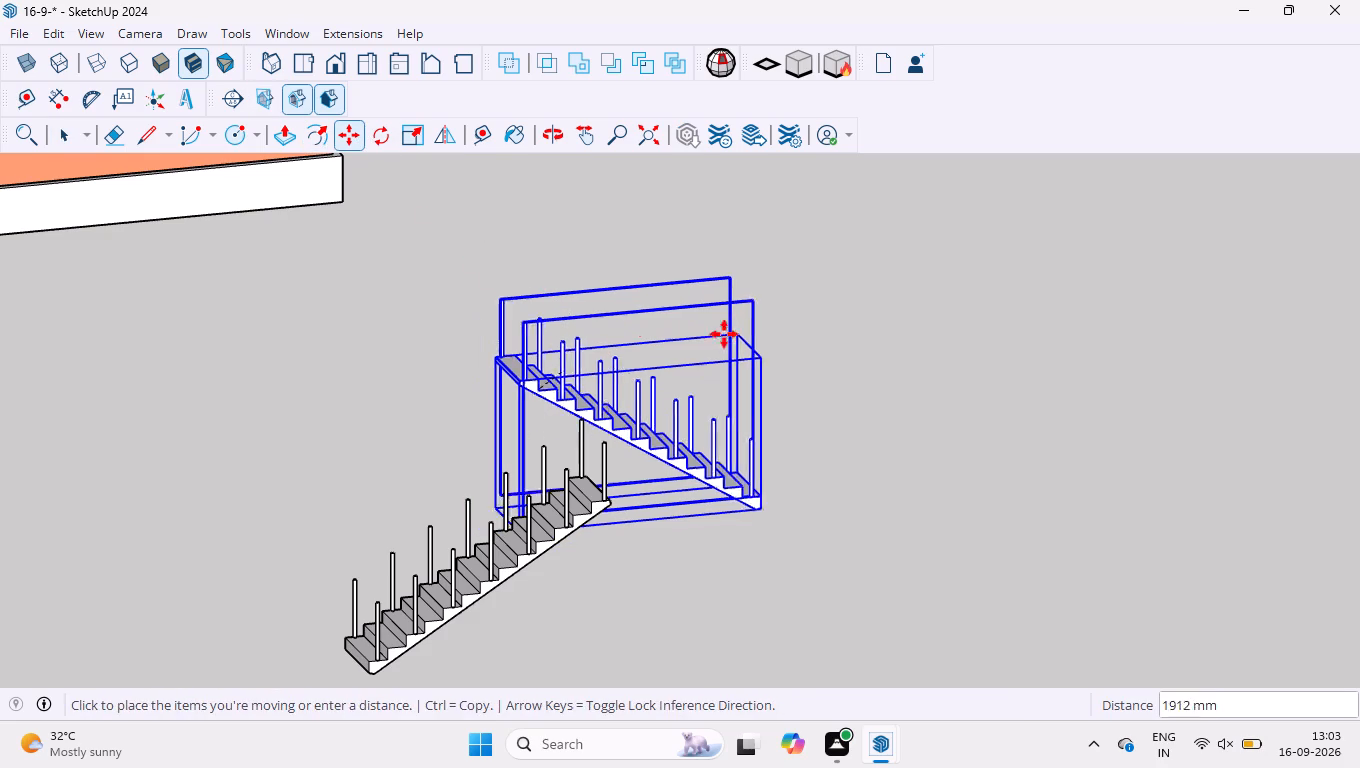
left_click(854, 314)
key("space")
left_click(736, 505)
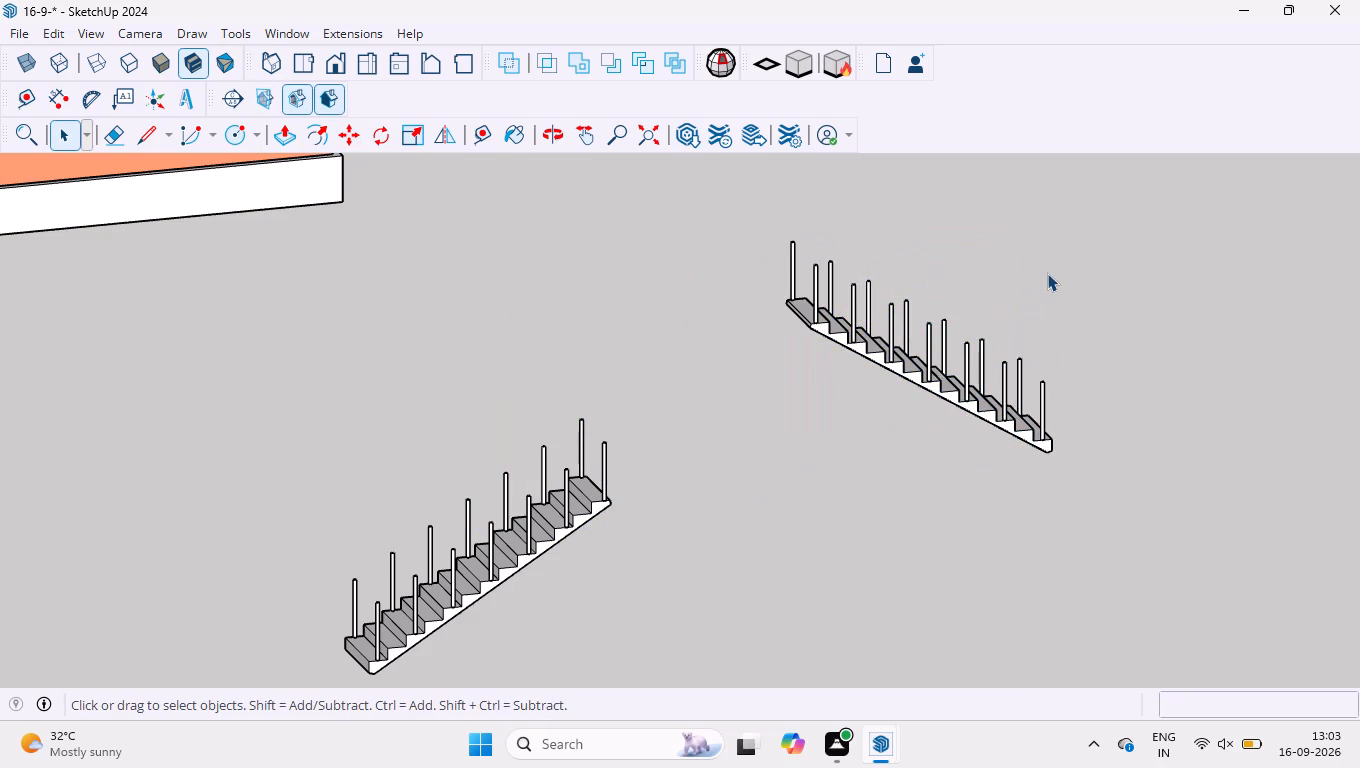
On the rotated staircase's side face, draw a line about 94 mm long from the second riser's foot to the sloped underside.
scroll(1047, 273, "up", 2)
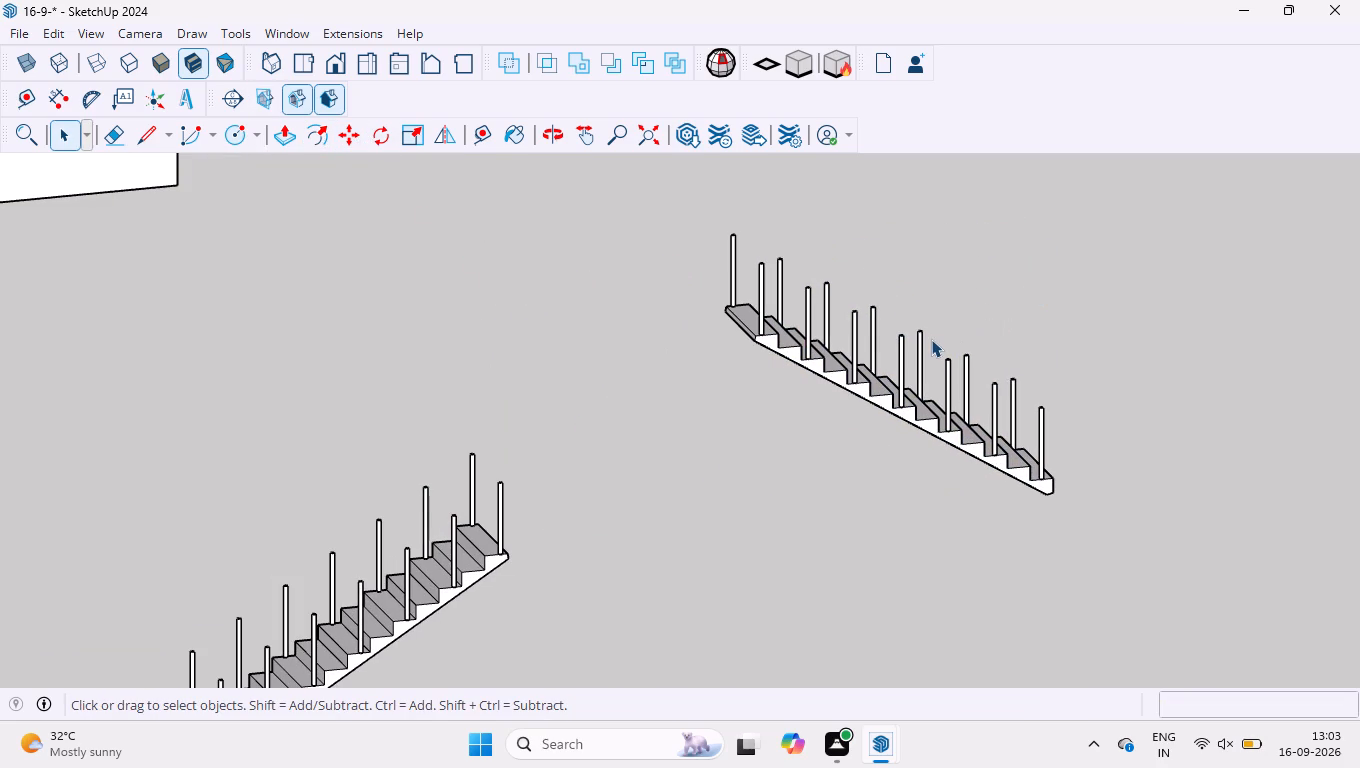
middle_click_drag(1073, 432, 1008, 497)
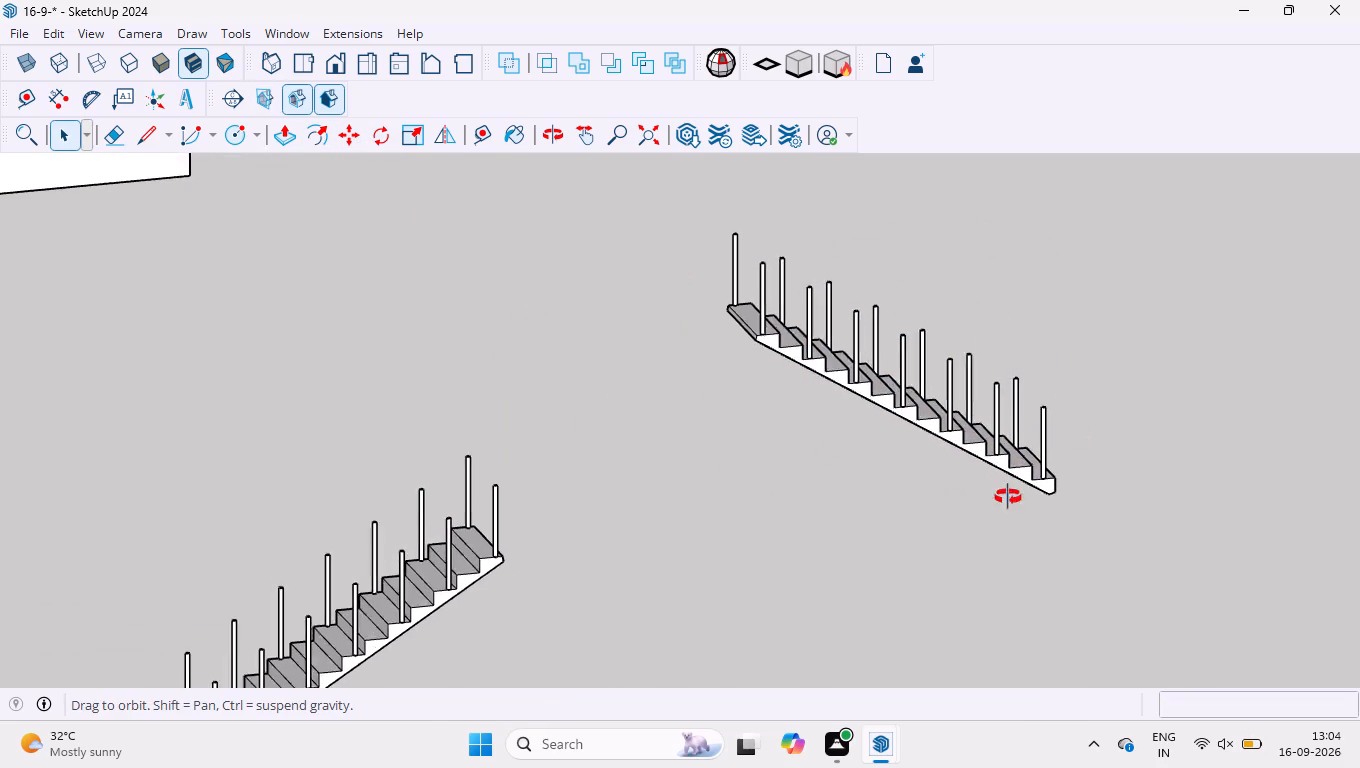
middle_click_drag(1008, 497, 526, 387)
middle_click_drag(878, 529, 862, 598)
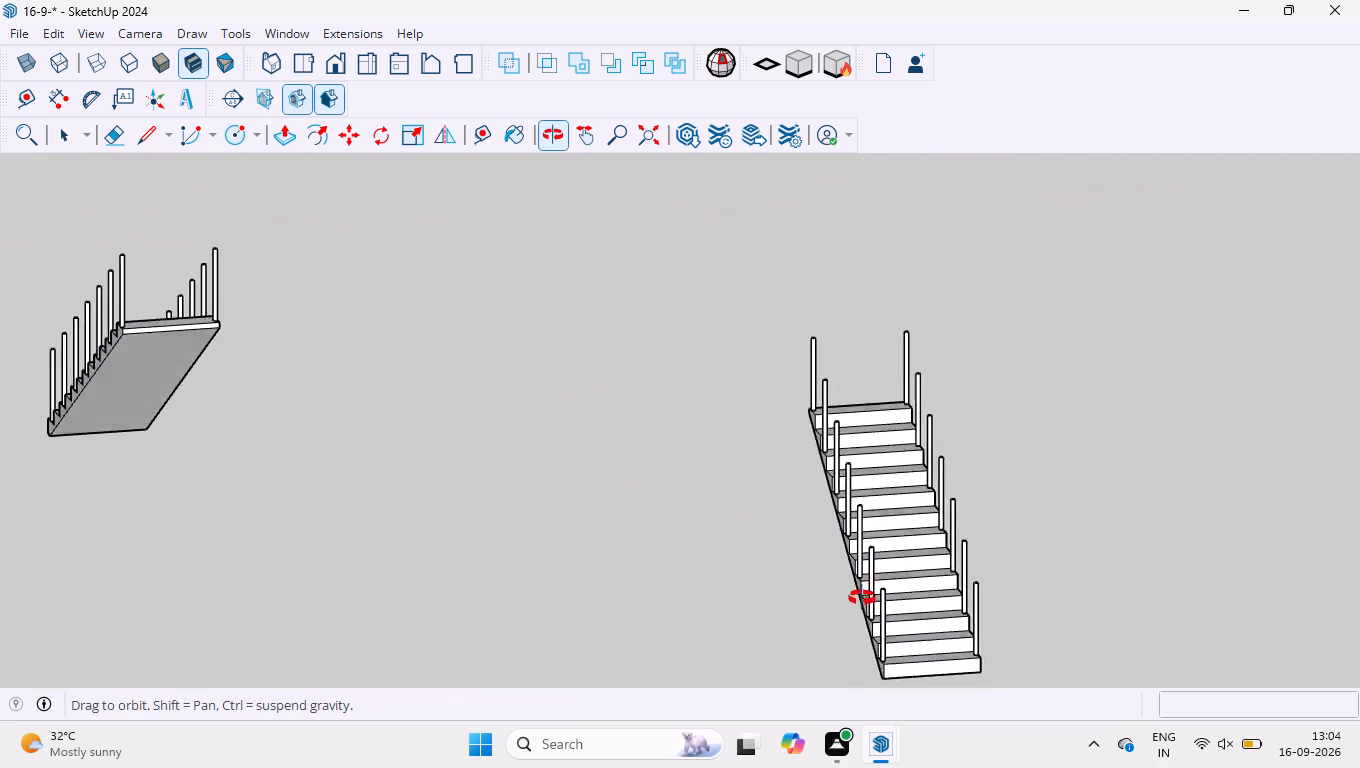
middle_click_drag(862, 598, 862, 607)
scroll(866, 408, "down", 4)
scroll(926, 636, "up", 5)
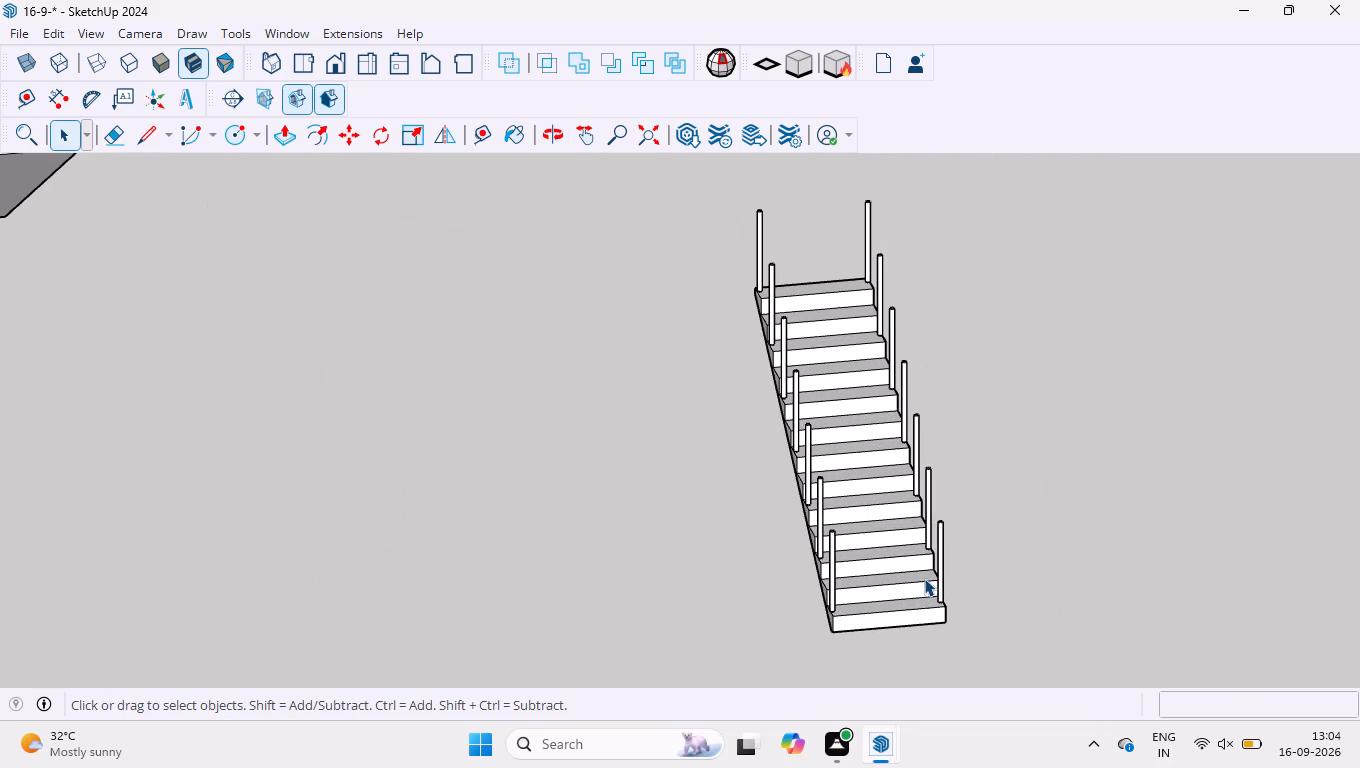
scroll(825, 594, "up", 3)
middle_click_drag(830, 598, 963, 570)
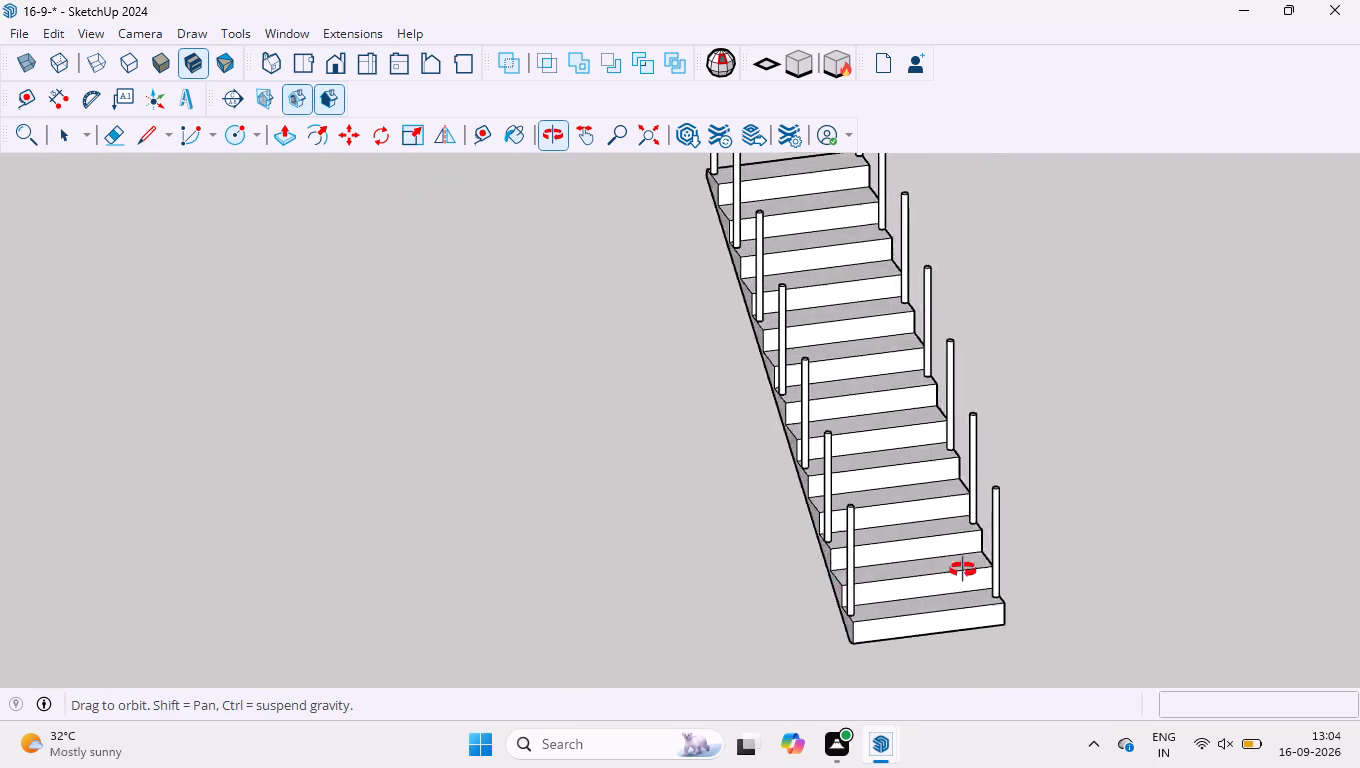
middle_click_drag(963, 570, 1060, 507)
scroll(956, 565, "up", 3)
scroll(868, 571, "up", 3)
double_click(922, 552)
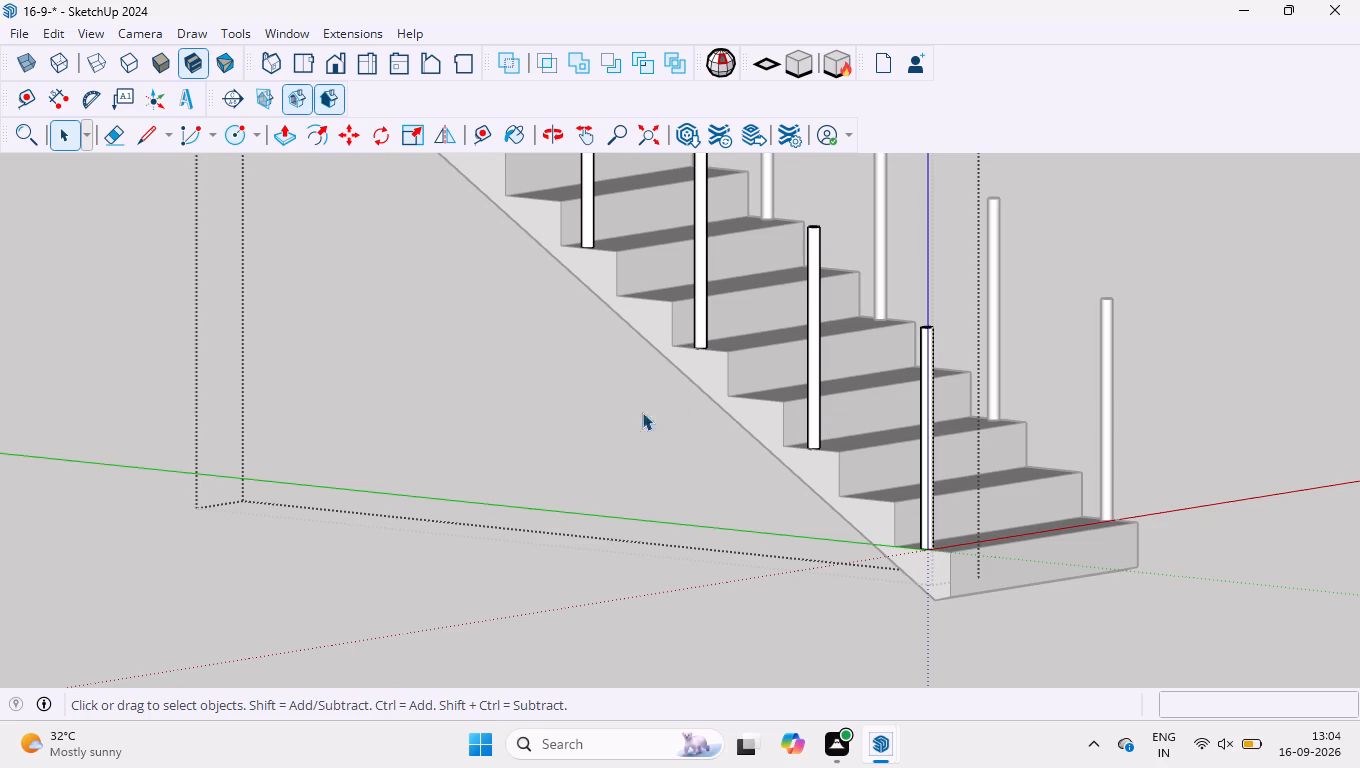
left_click(155, 140)
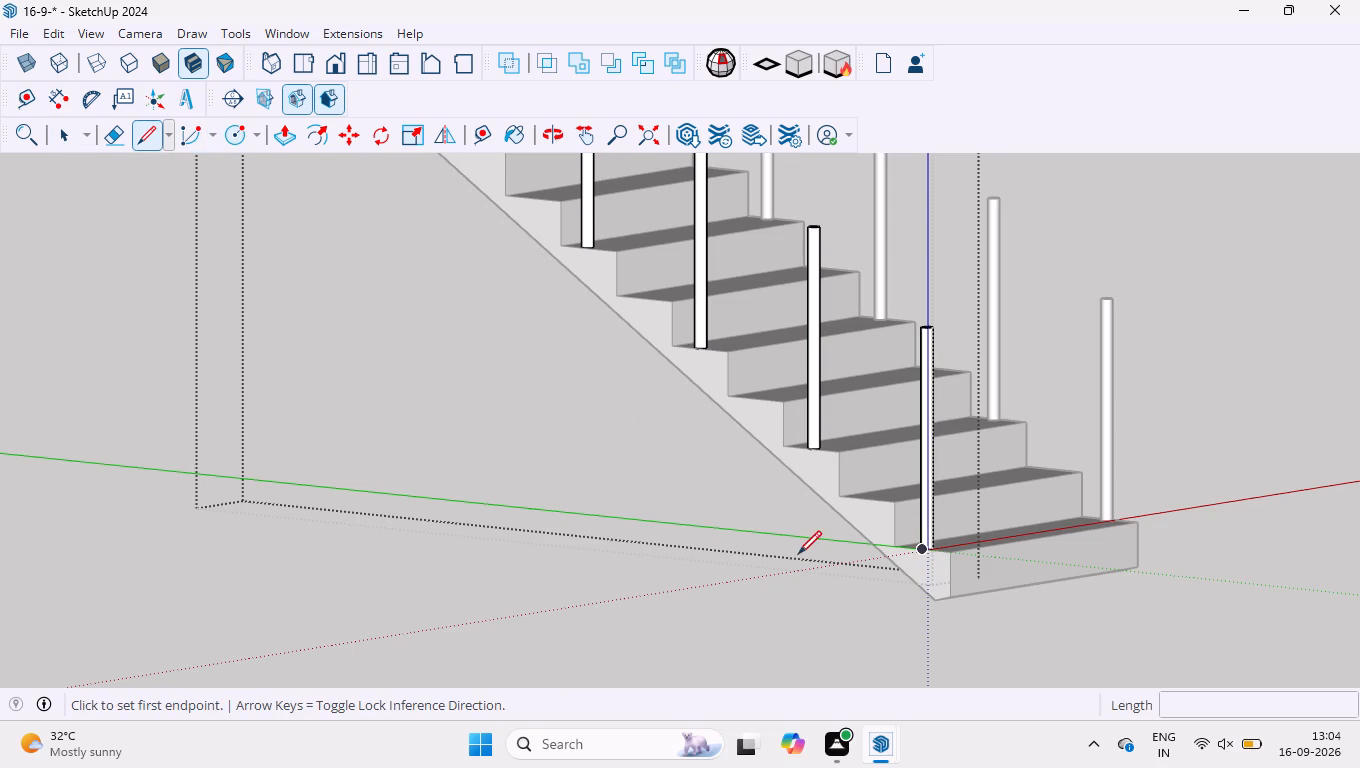
middle_click_drag(798, 554, 940, 566)
scroll(1076, 522, "up", 12)
scroll(987, 539, "up", 3)
left_click(969, 541)
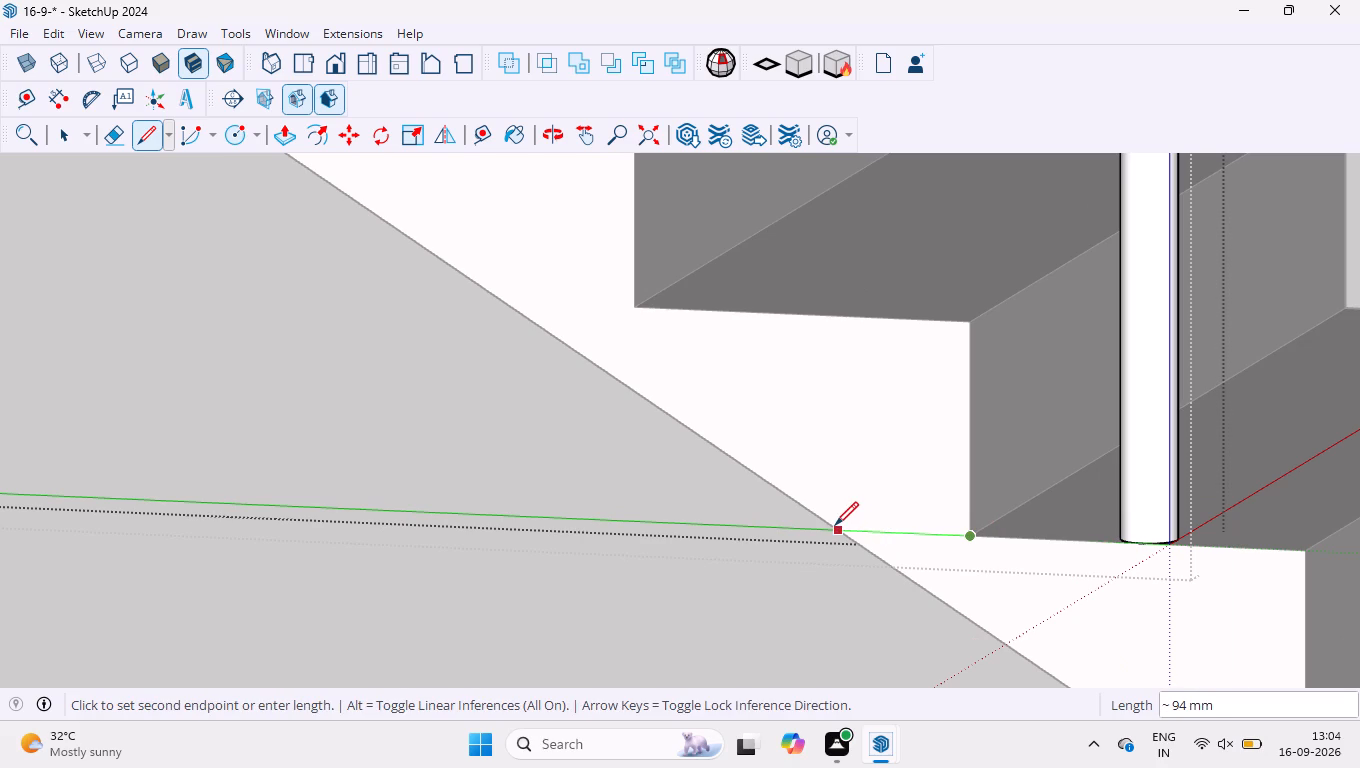
left_click(835, 528)
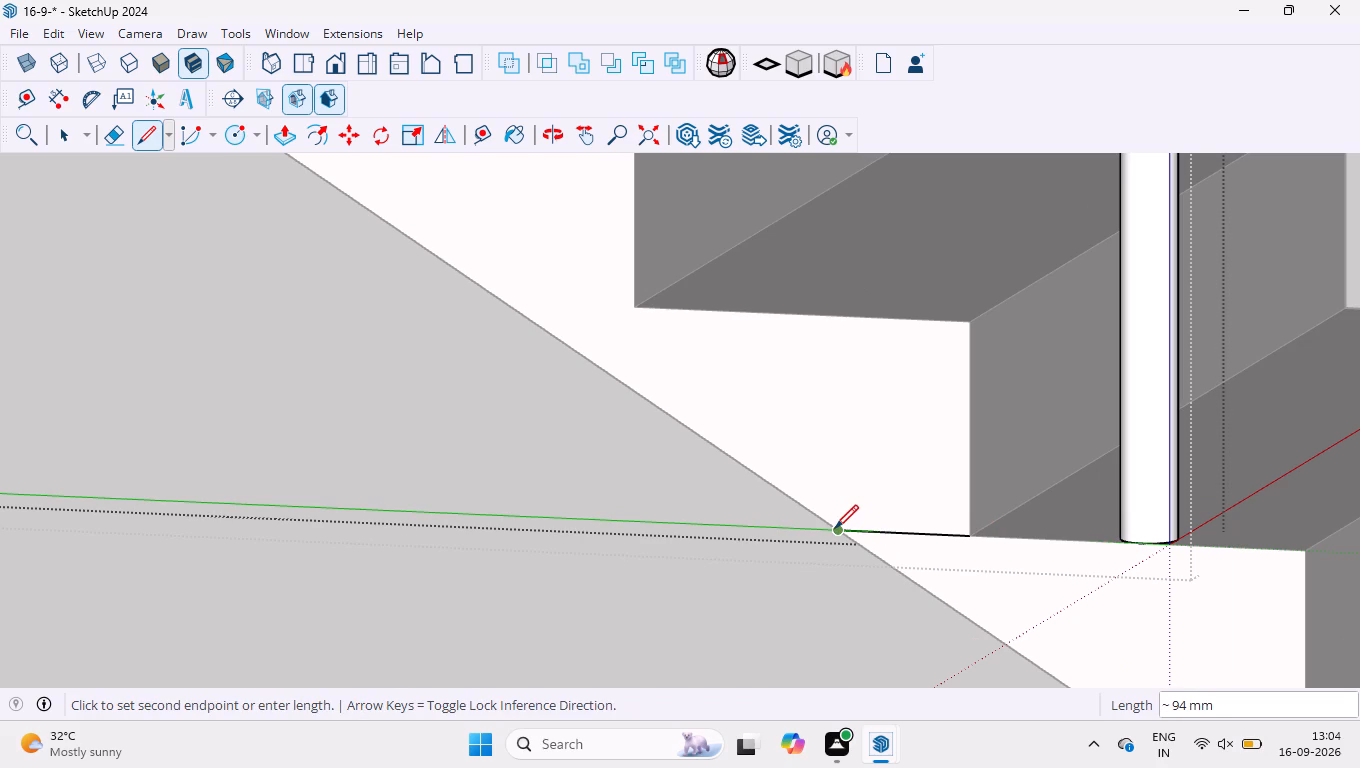
key("space")
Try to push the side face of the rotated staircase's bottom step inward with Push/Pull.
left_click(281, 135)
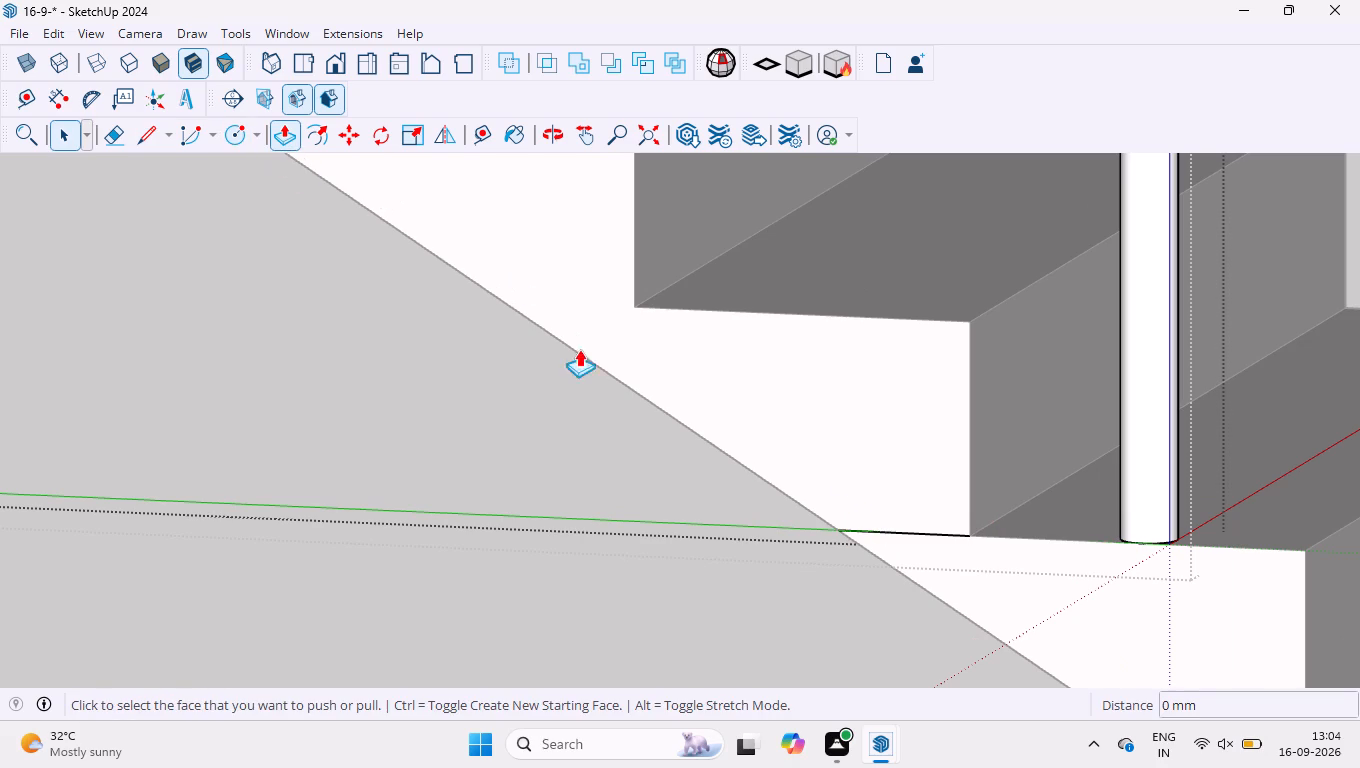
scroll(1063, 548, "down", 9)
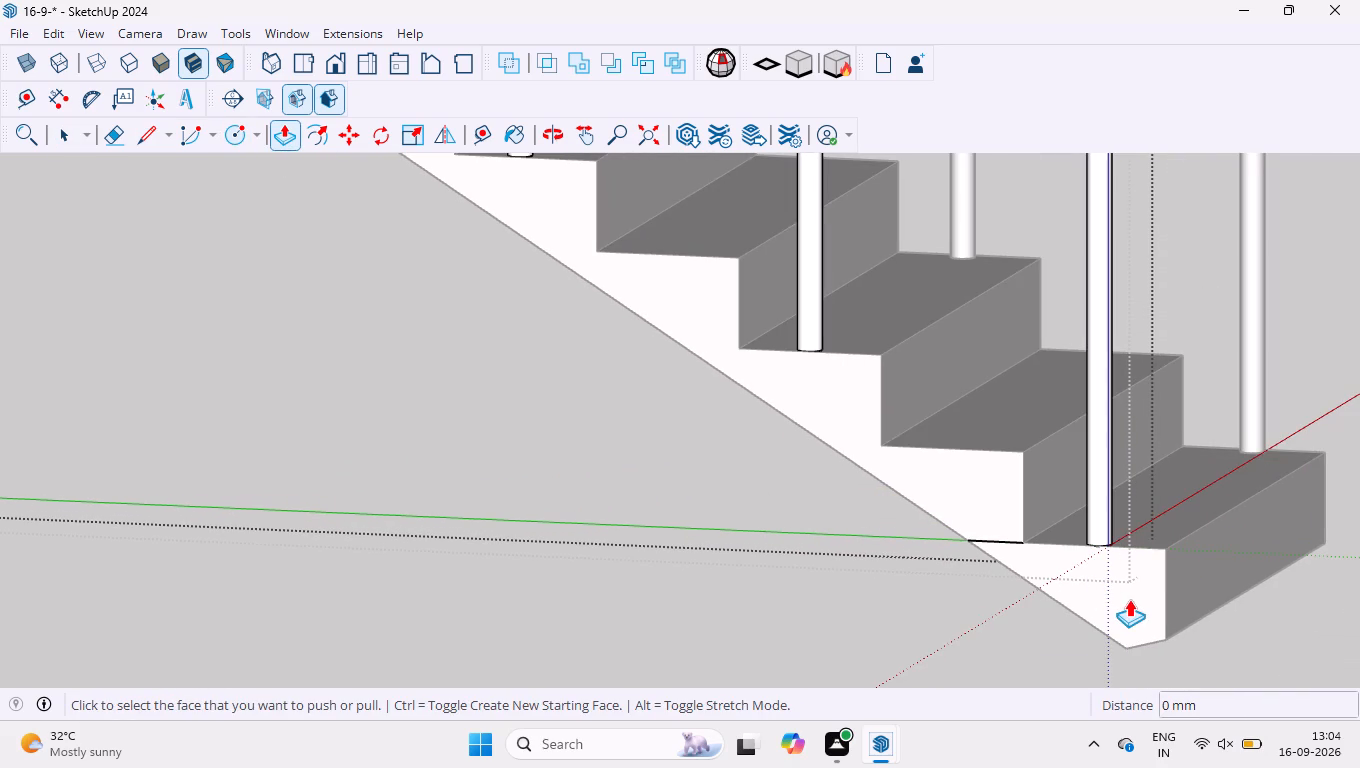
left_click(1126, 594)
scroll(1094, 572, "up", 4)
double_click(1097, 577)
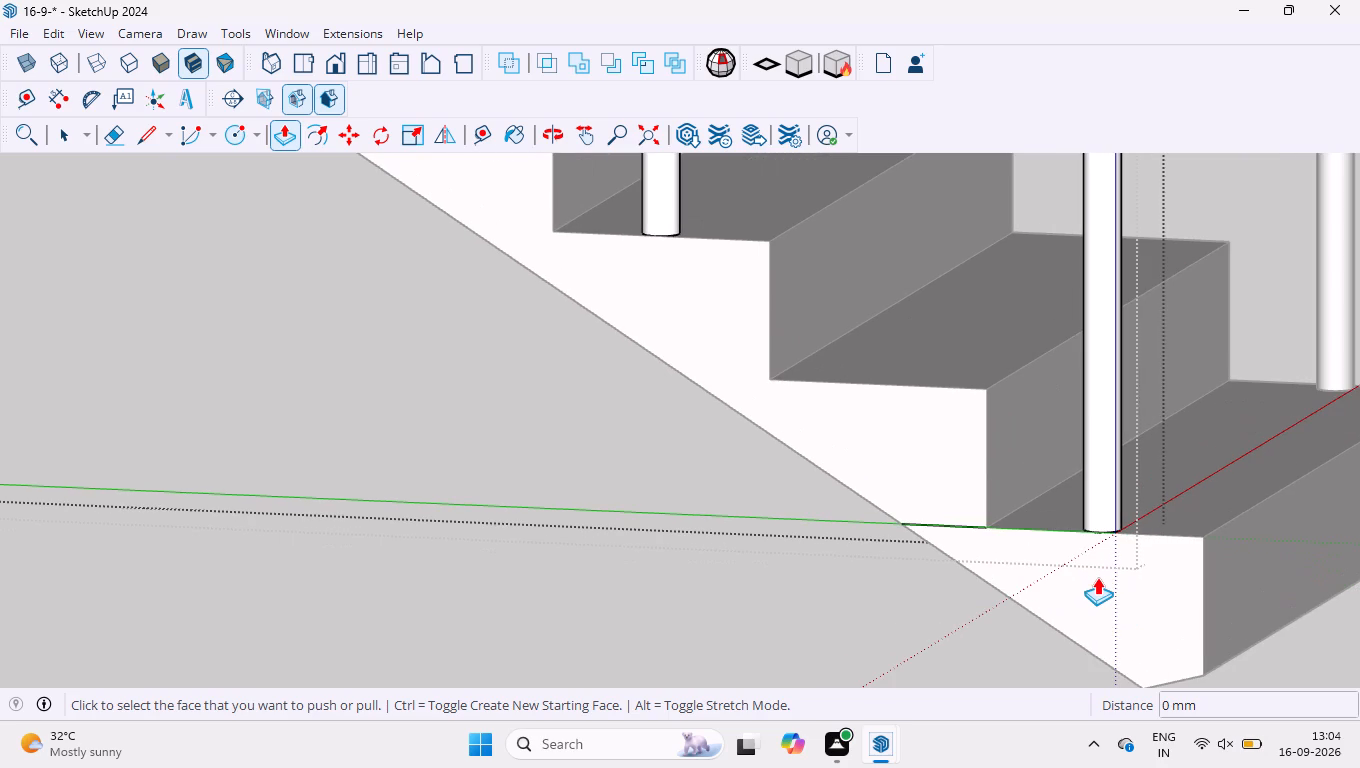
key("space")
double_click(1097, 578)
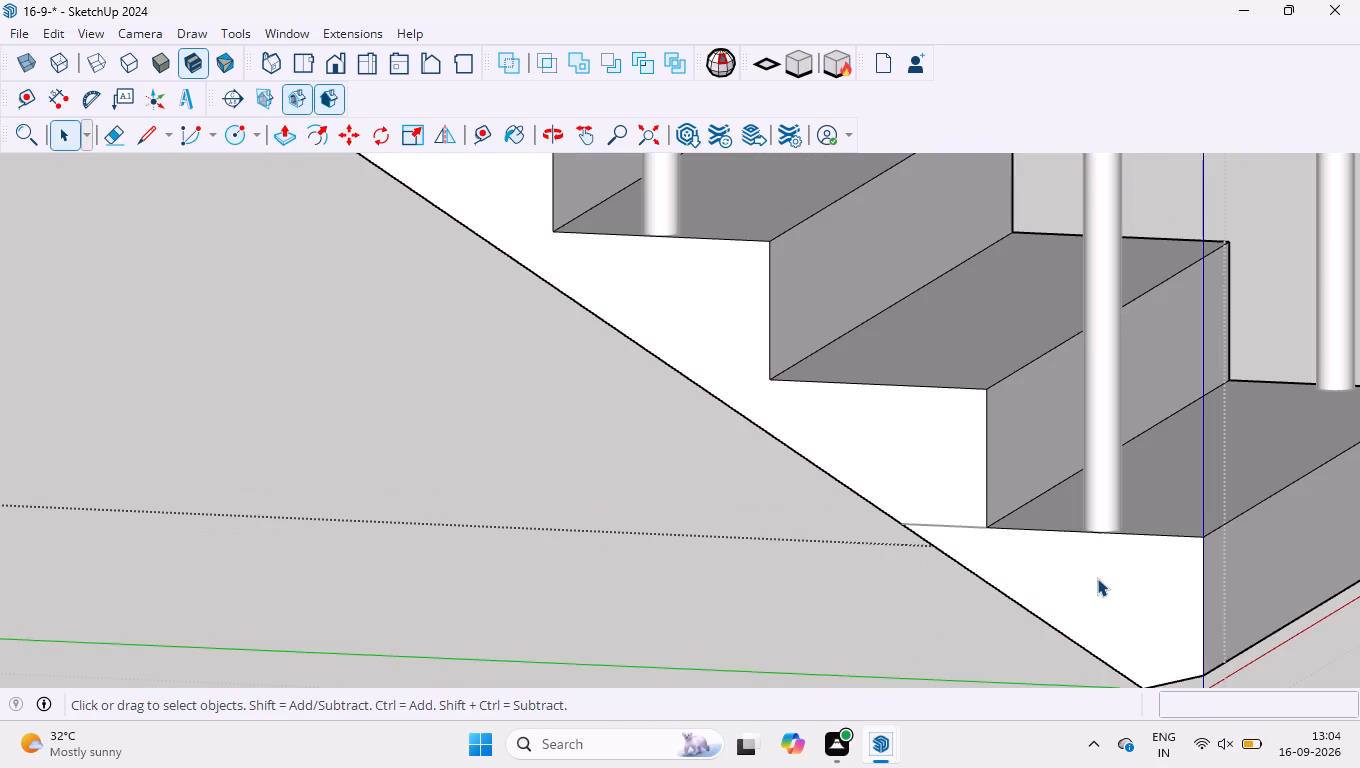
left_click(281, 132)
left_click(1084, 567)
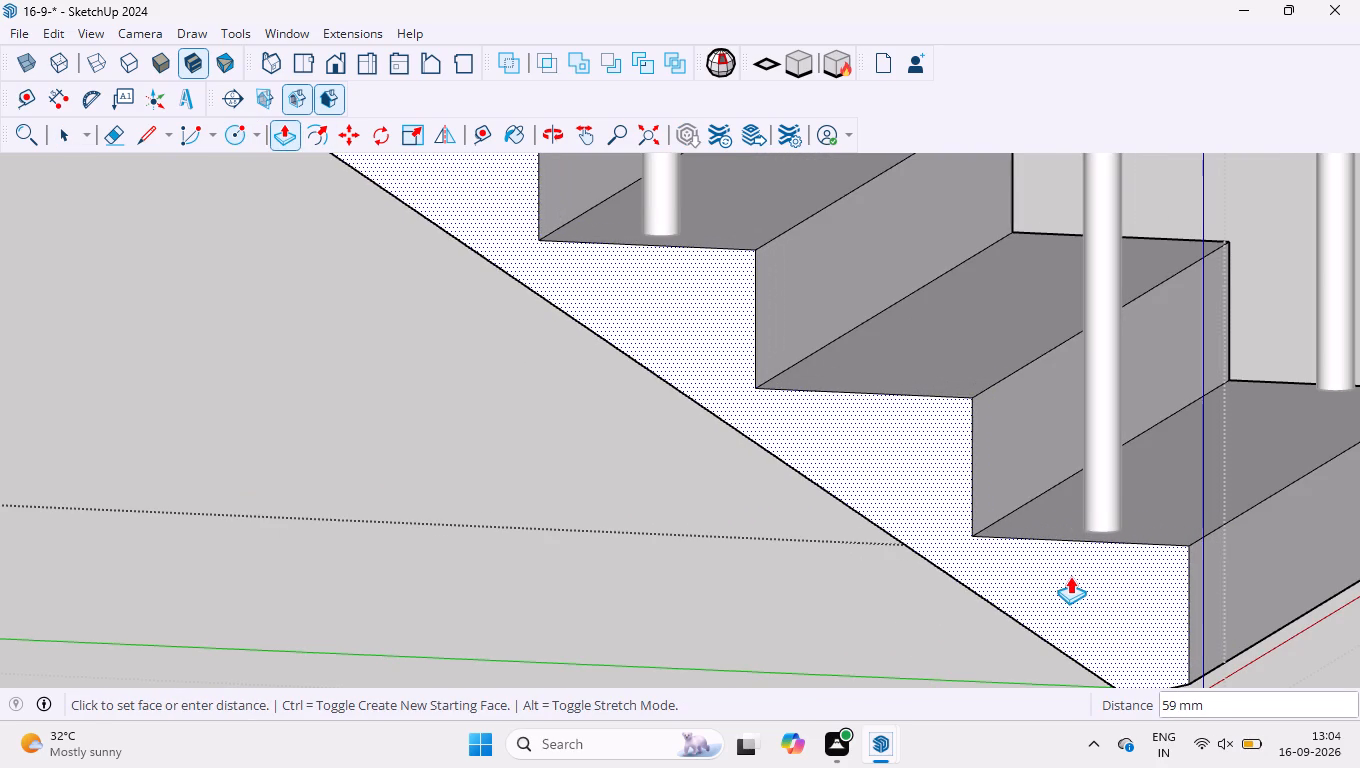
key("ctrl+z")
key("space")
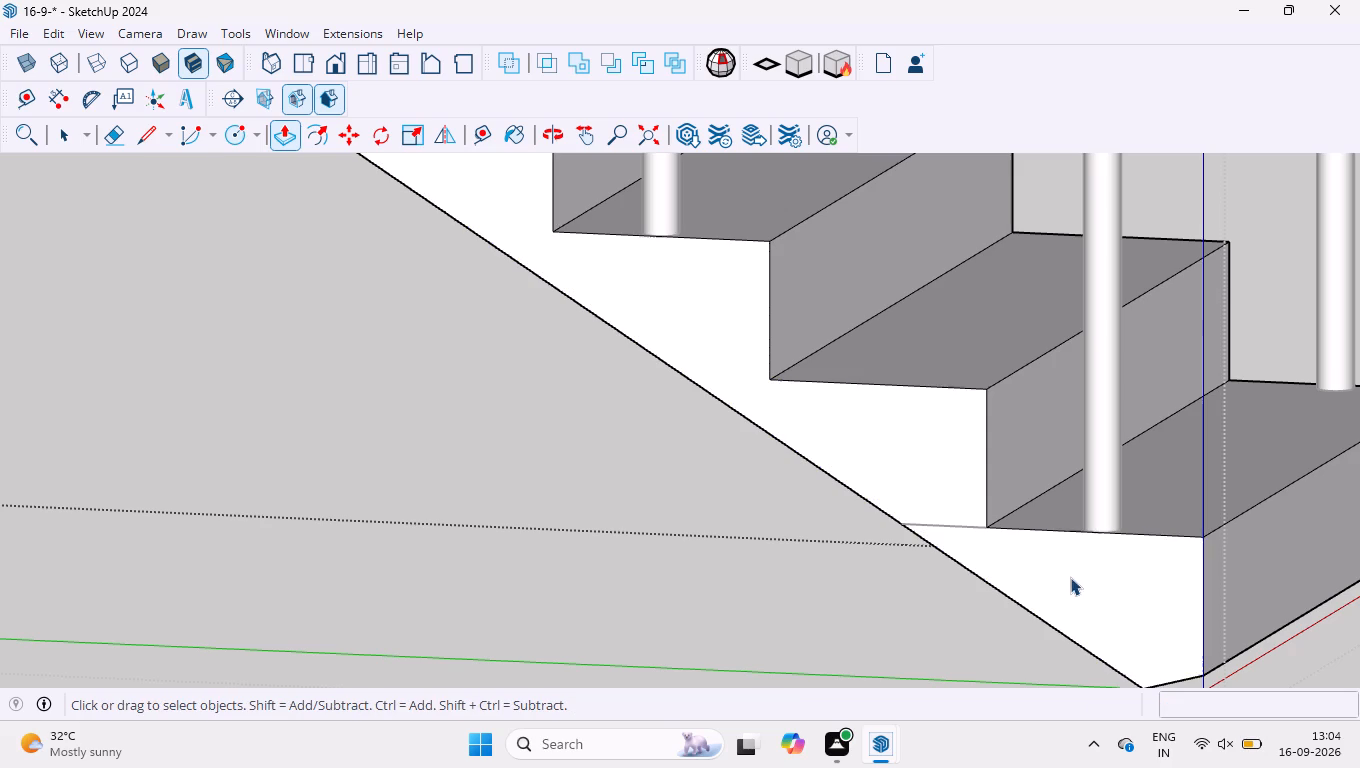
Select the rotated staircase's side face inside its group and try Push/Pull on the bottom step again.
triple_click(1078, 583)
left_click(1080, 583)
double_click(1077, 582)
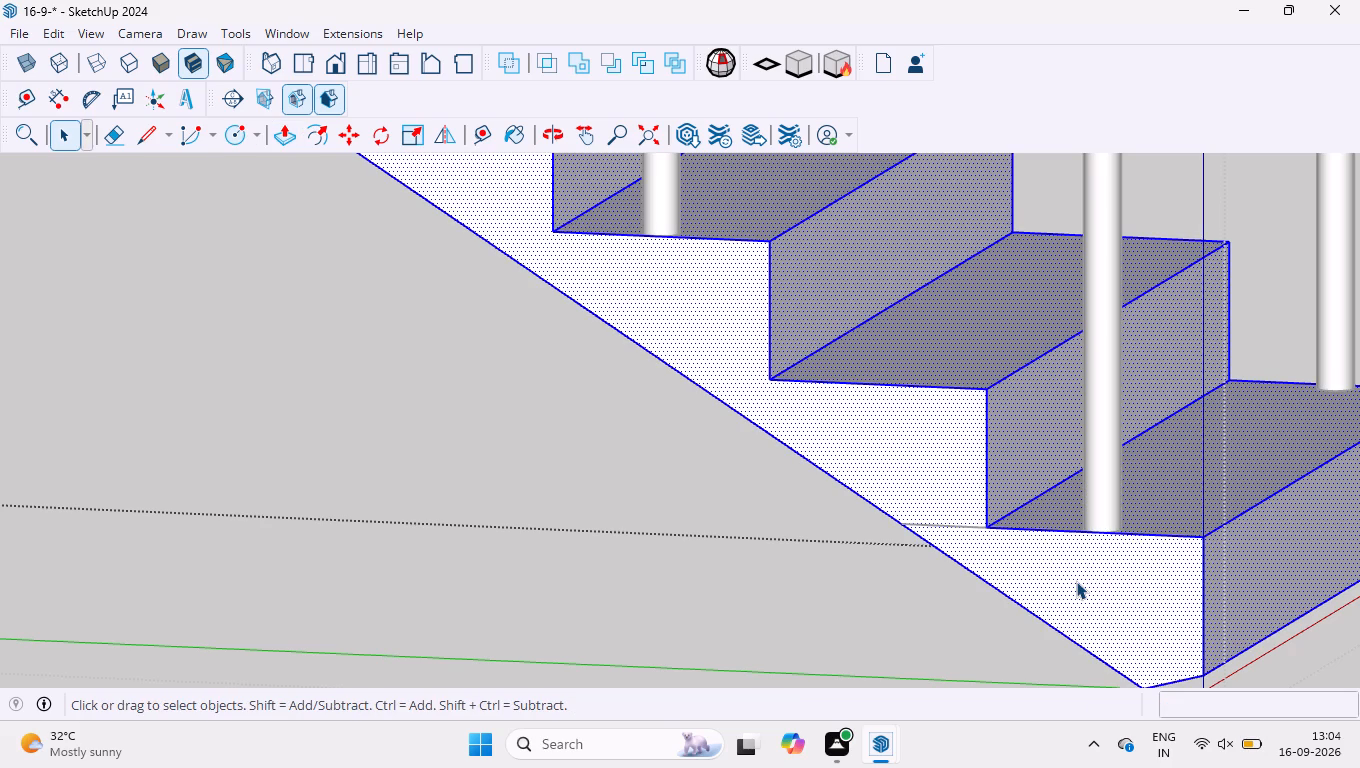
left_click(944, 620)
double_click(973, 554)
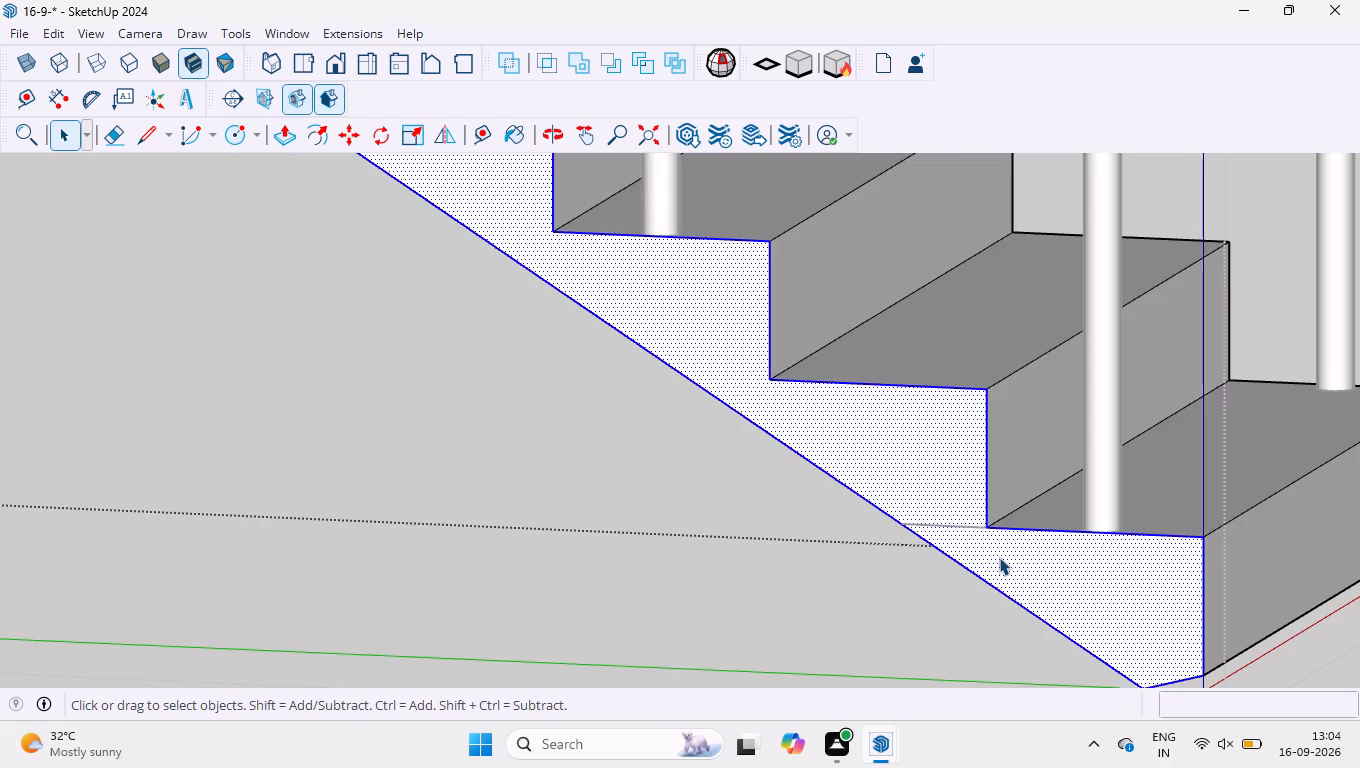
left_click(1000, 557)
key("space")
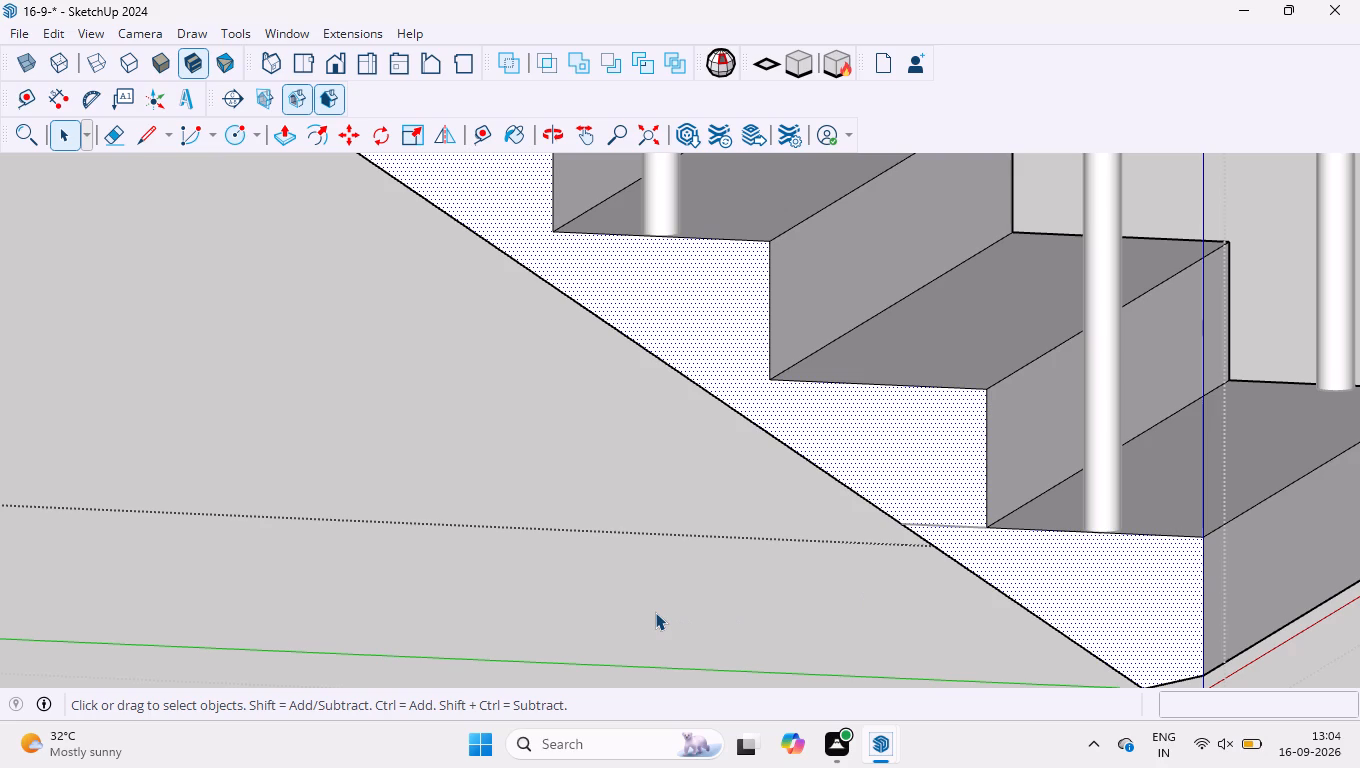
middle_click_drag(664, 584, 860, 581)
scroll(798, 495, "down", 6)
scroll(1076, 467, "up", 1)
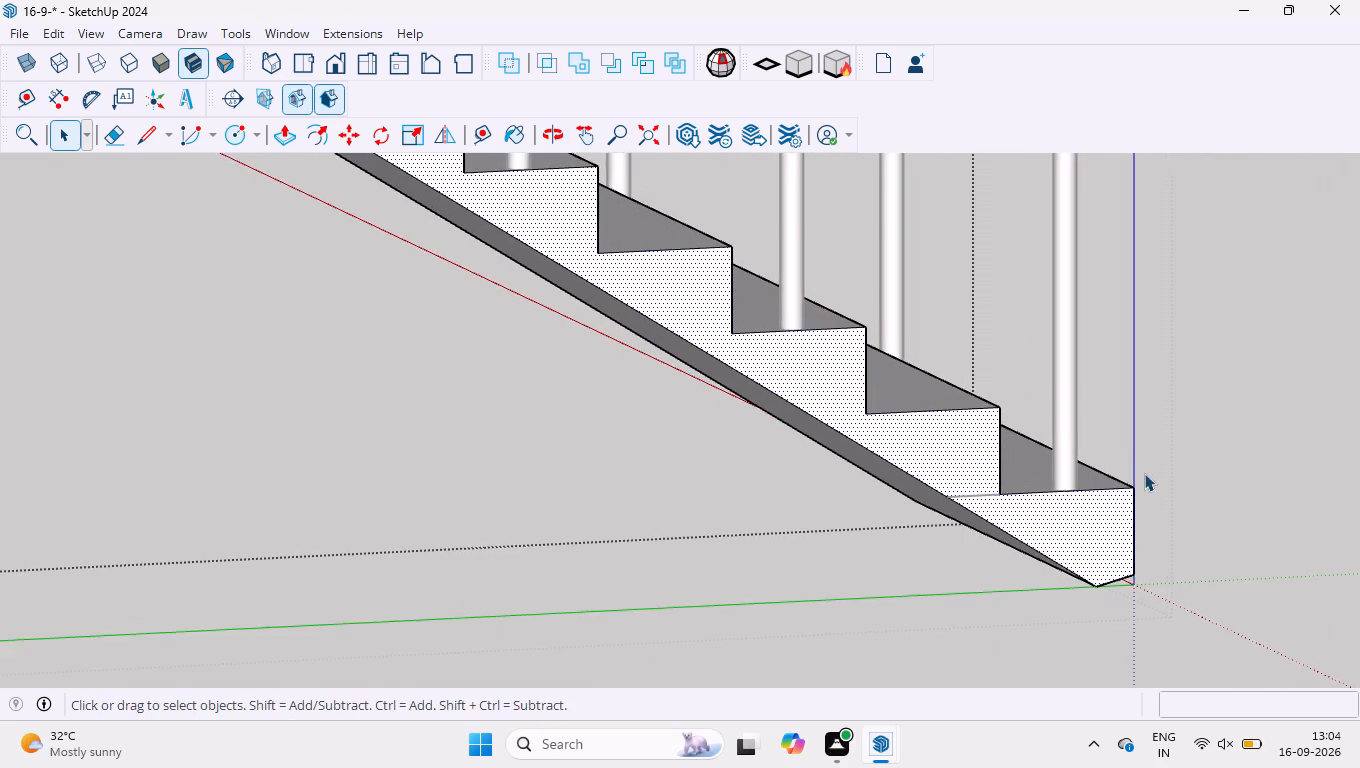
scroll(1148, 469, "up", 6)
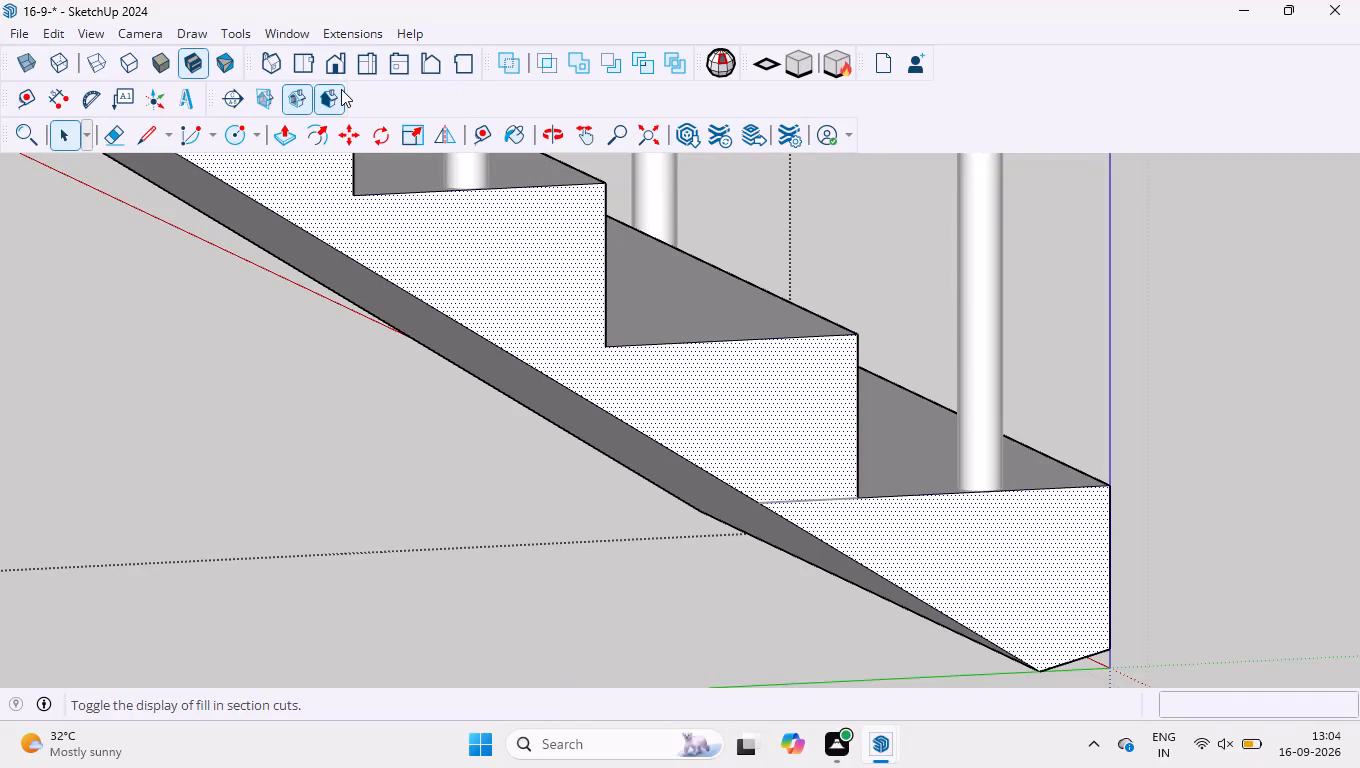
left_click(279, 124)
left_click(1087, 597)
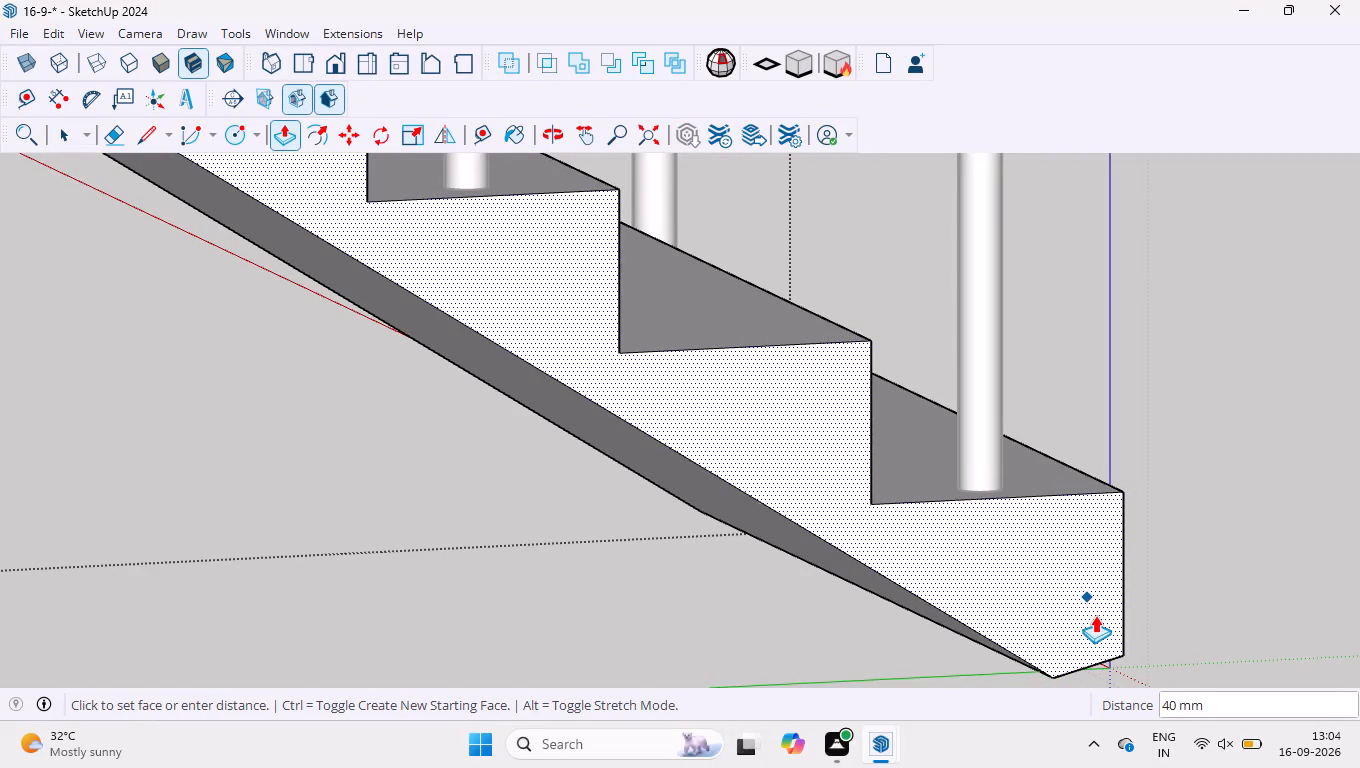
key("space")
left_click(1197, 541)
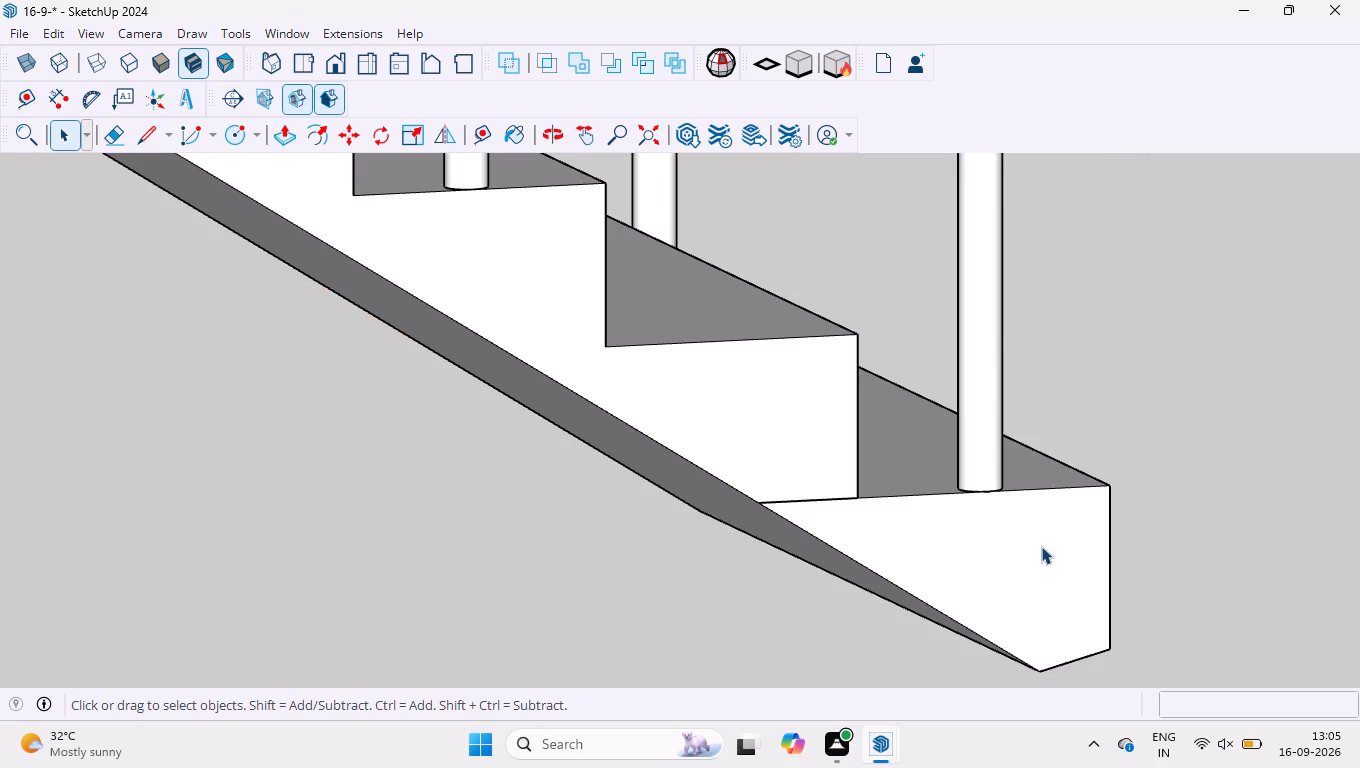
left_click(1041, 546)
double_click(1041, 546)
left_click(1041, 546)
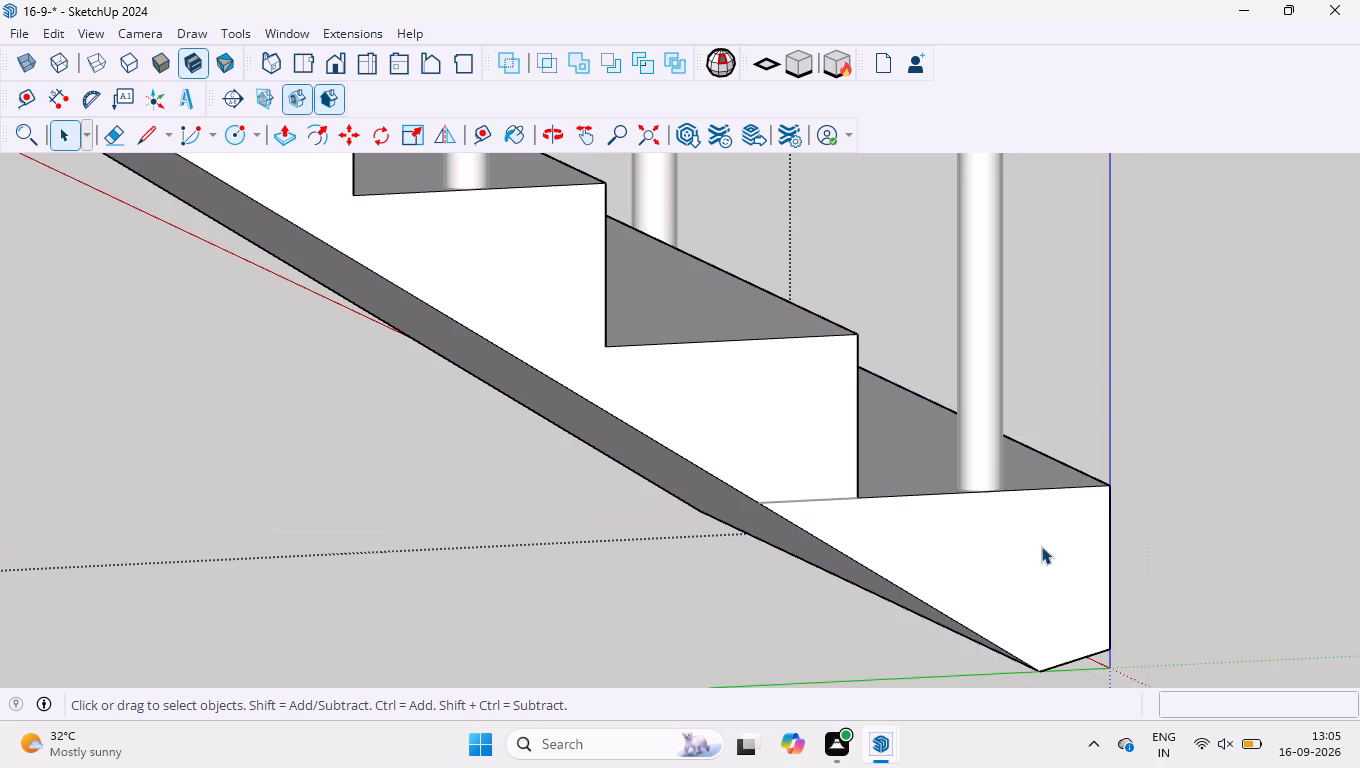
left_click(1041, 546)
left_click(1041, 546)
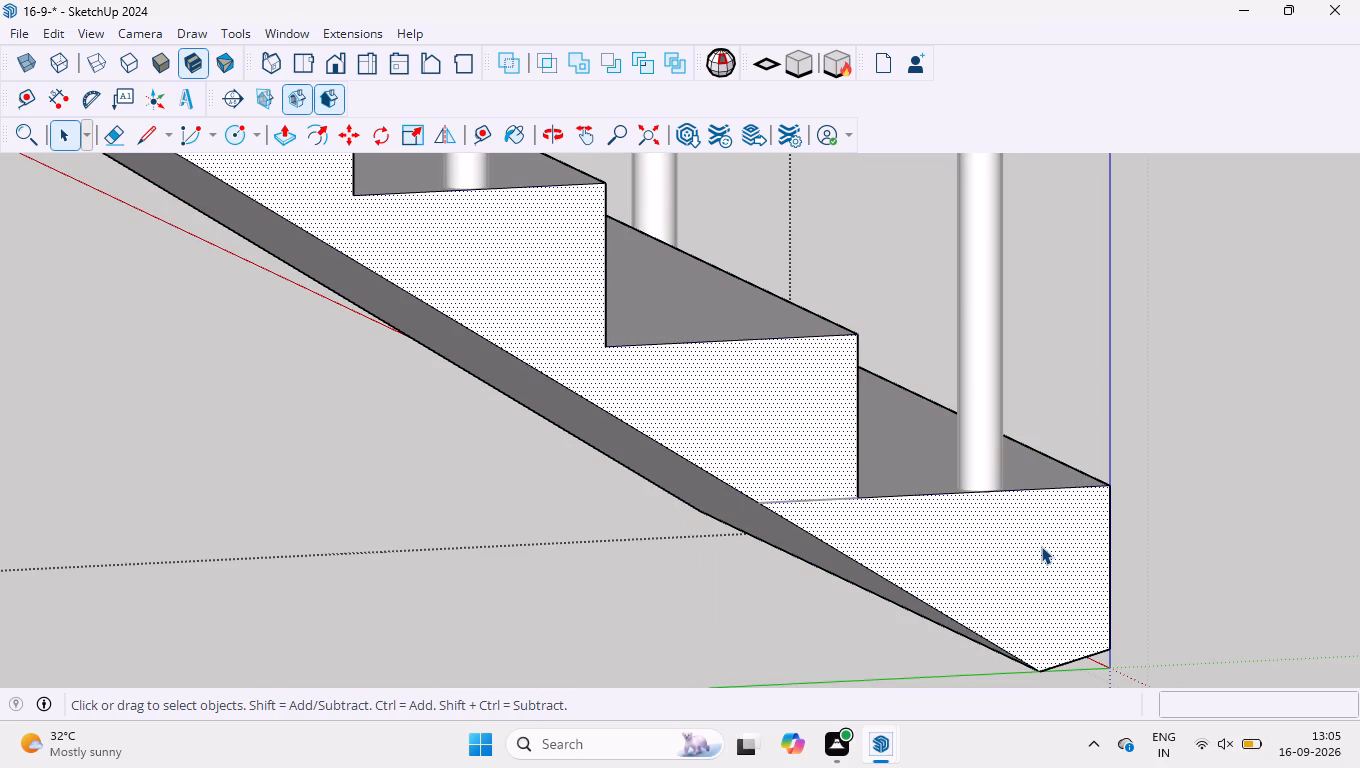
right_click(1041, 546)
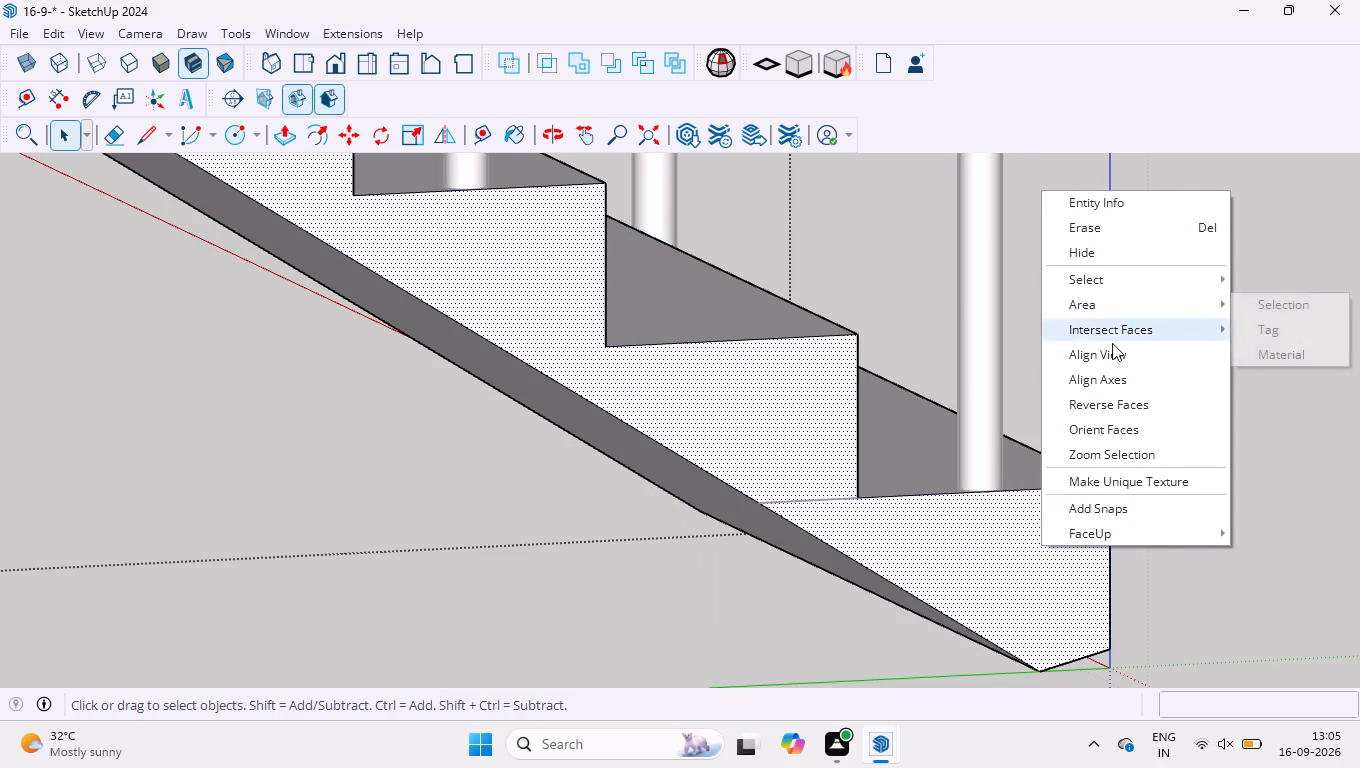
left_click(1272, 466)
Explode the rotated staircase's group into loose geometry.
left_click(1082, 545)
right_click(1082, 546)
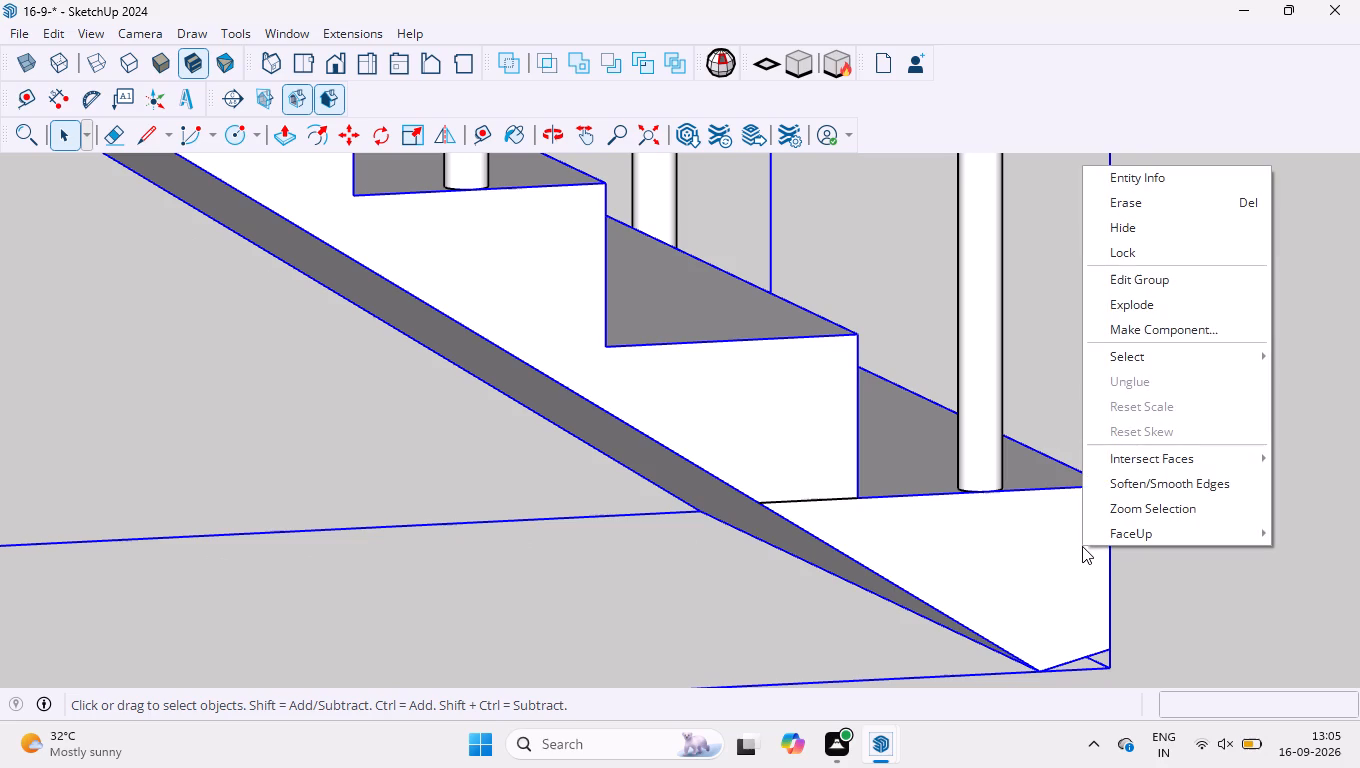
left_click(1128, 306)
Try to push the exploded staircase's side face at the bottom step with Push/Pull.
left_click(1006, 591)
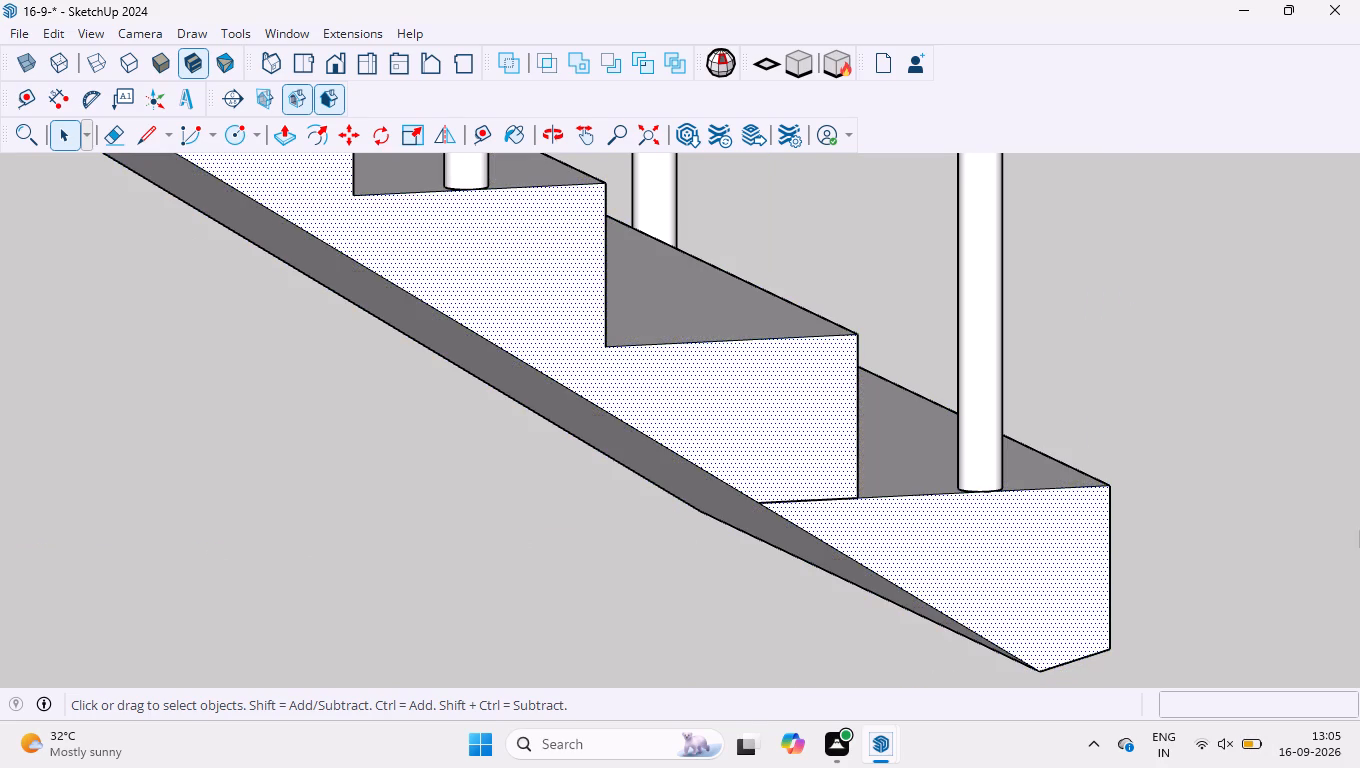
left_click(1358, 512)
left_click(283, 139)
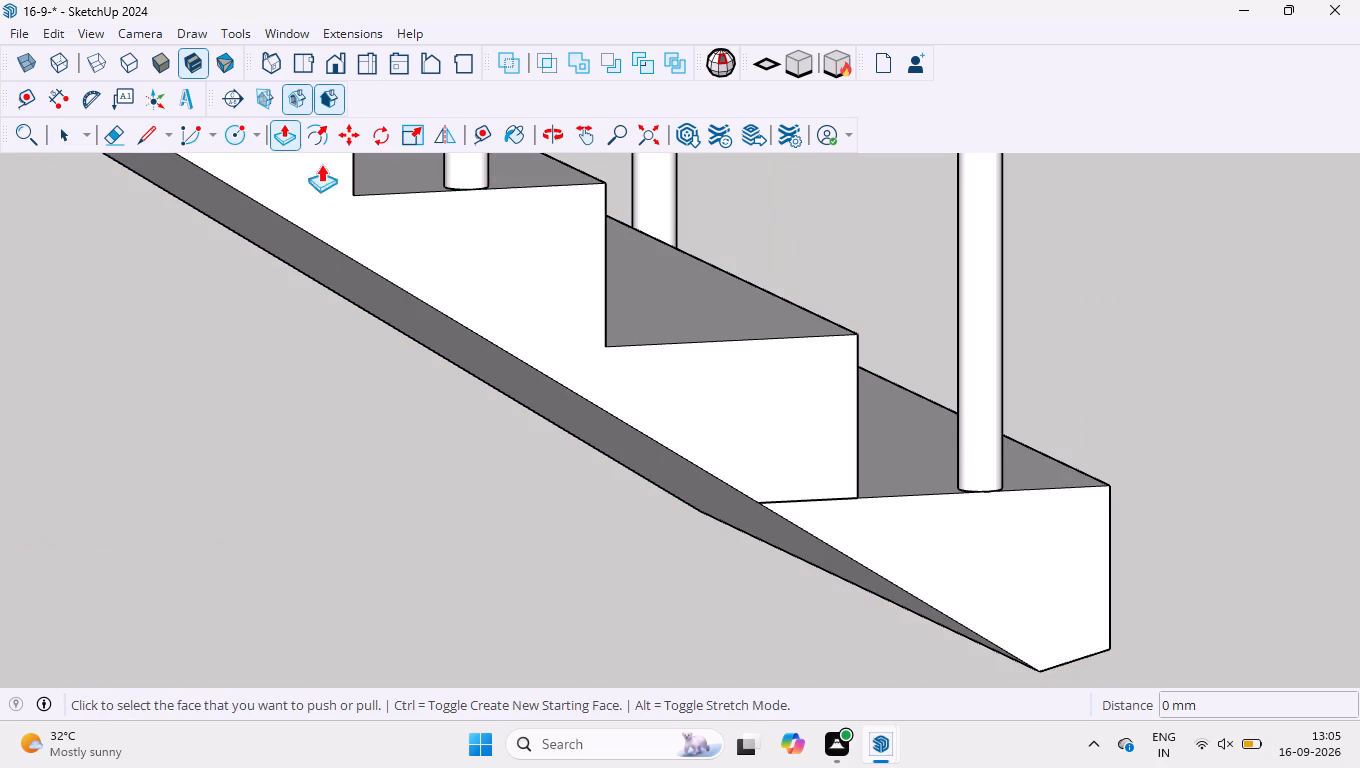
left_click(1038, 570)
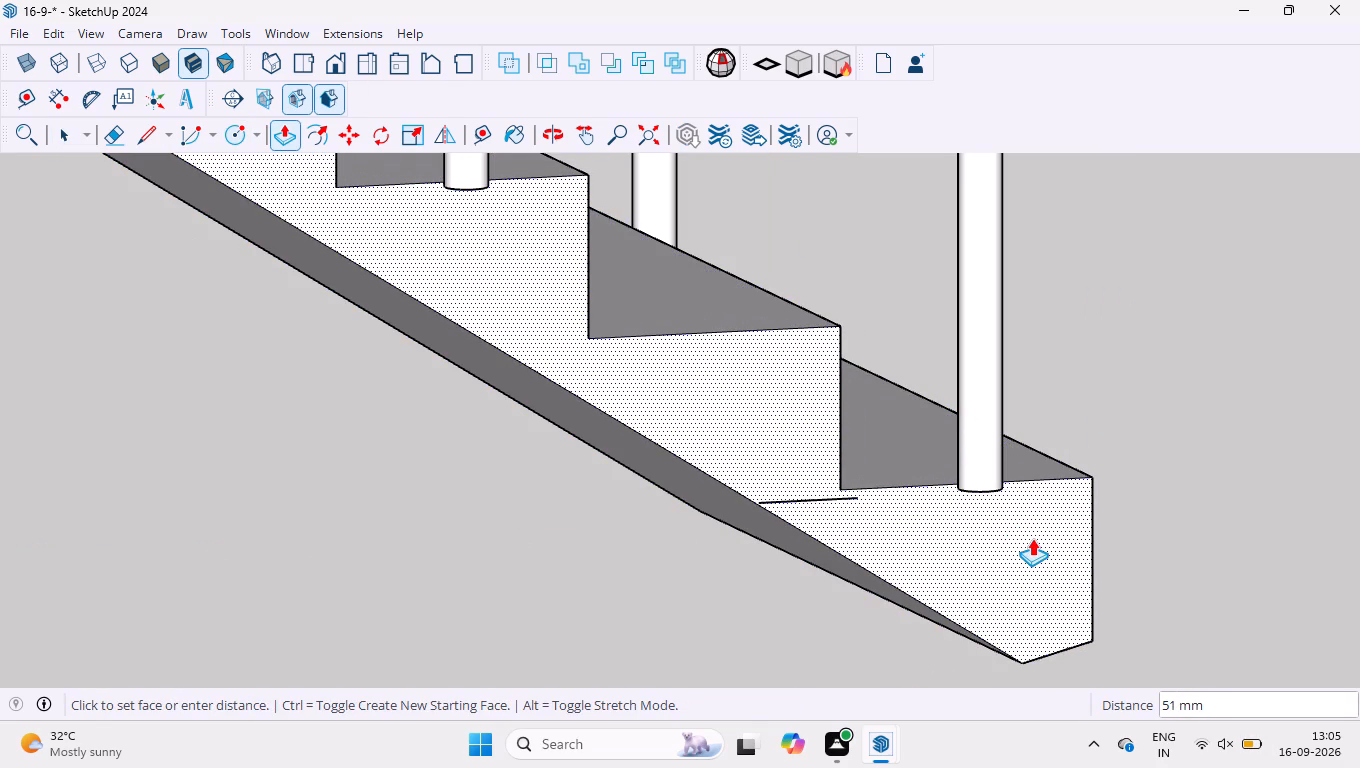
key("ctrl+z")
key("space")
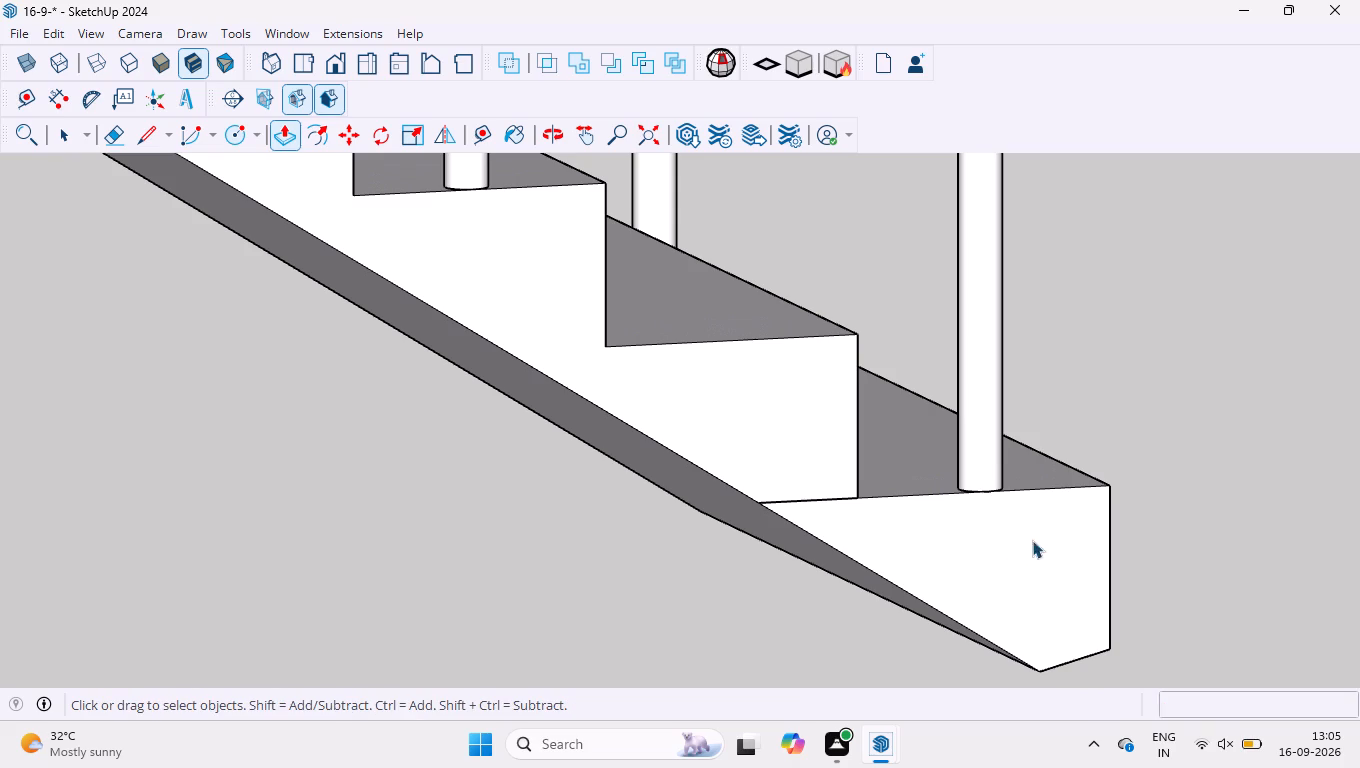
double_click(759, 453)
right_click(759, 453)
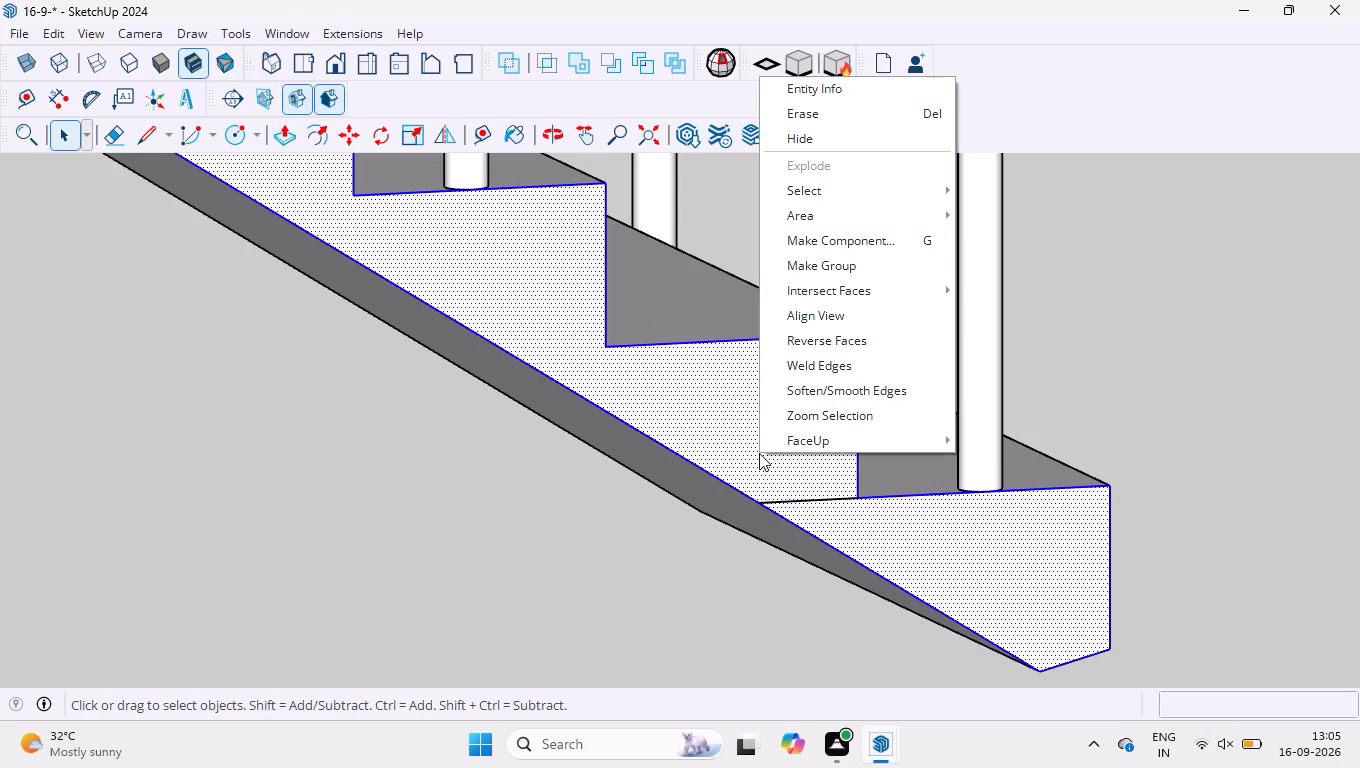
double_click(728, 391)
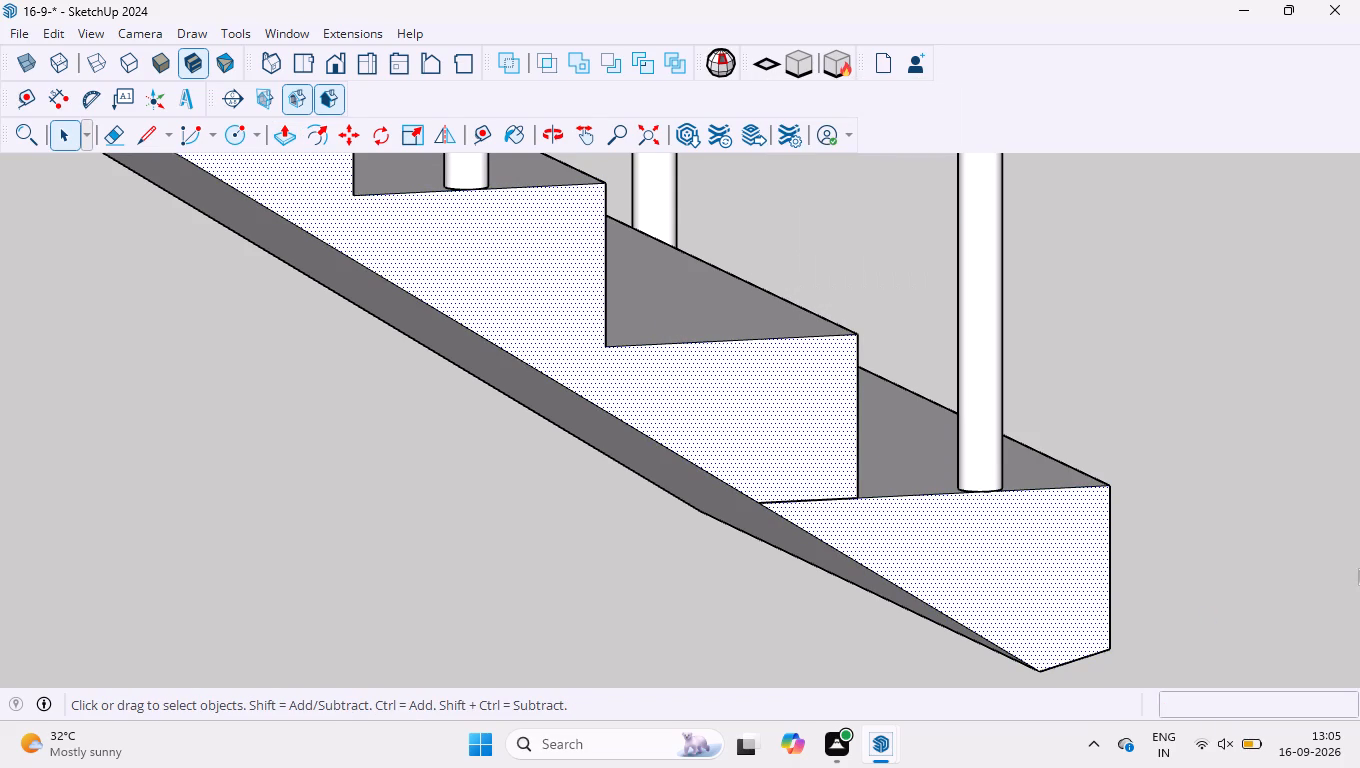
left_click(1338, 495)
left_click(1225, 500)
Draw a line from the inner corner along the rotated staircase's bottom step, extending past the underside to separate that step's side face.
scroll(782, 501, "up", 2)
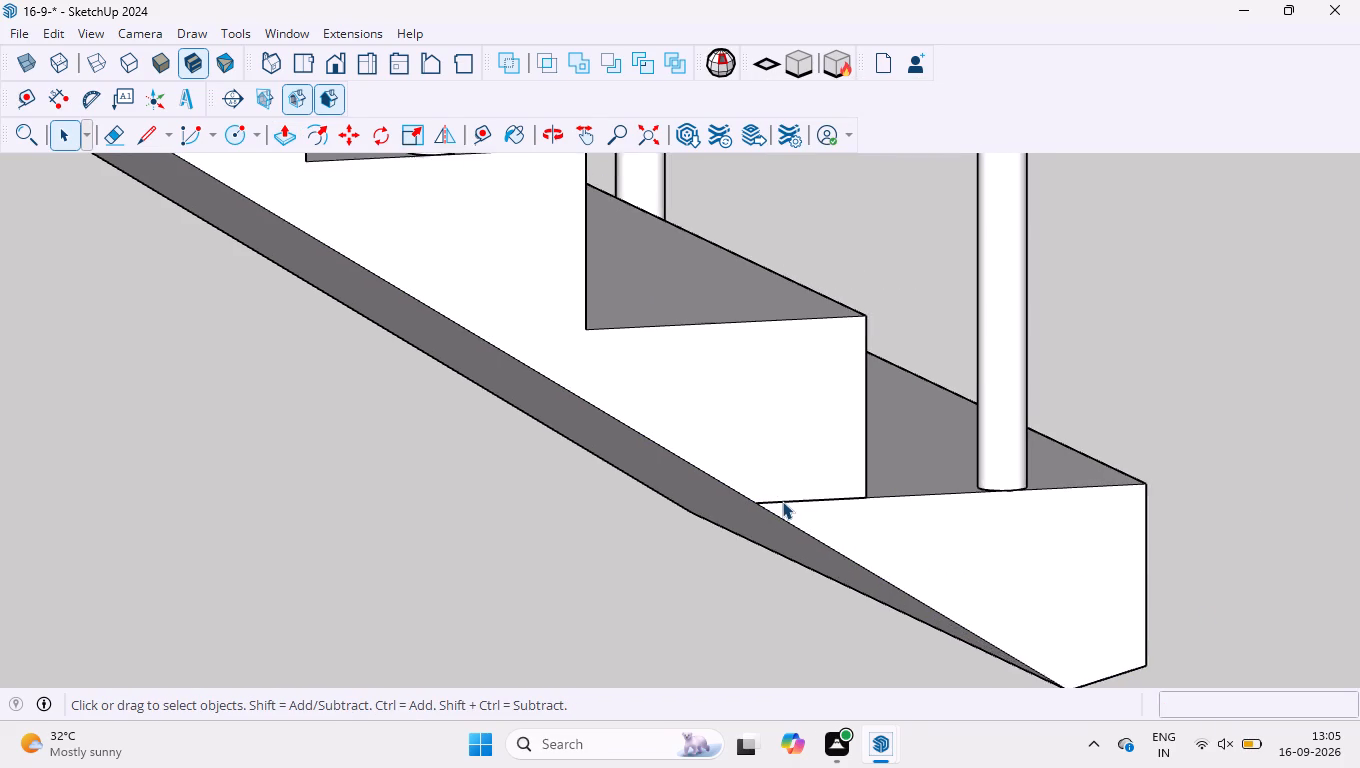
key("l")
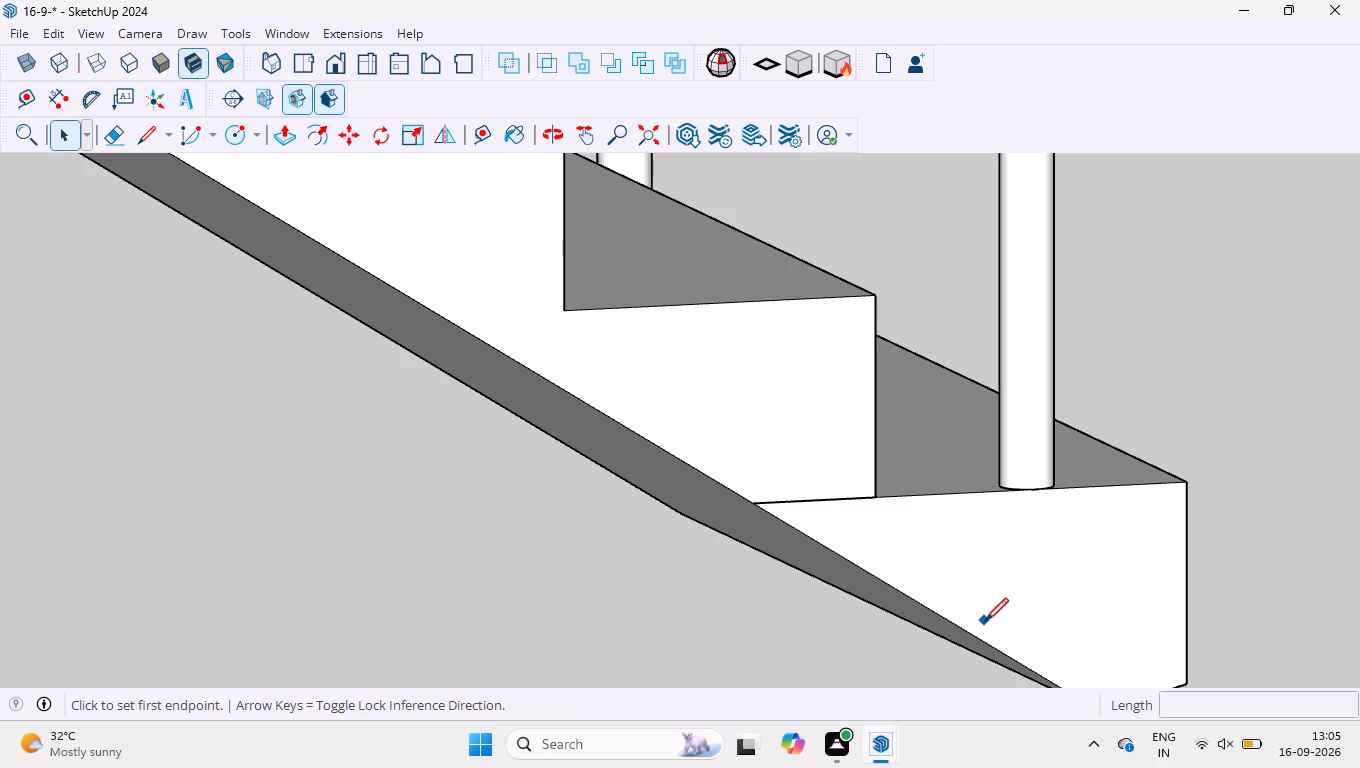
key("Return")
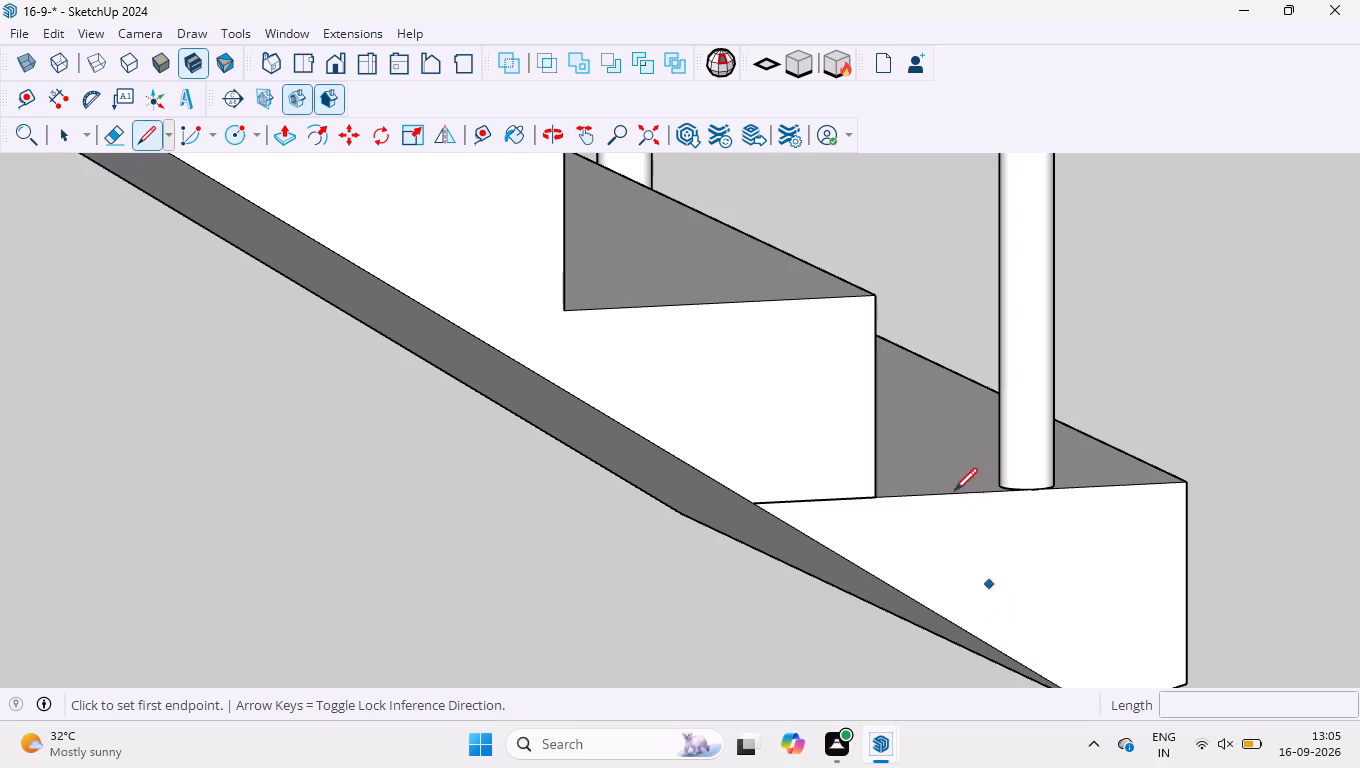
left_click(874, 496)
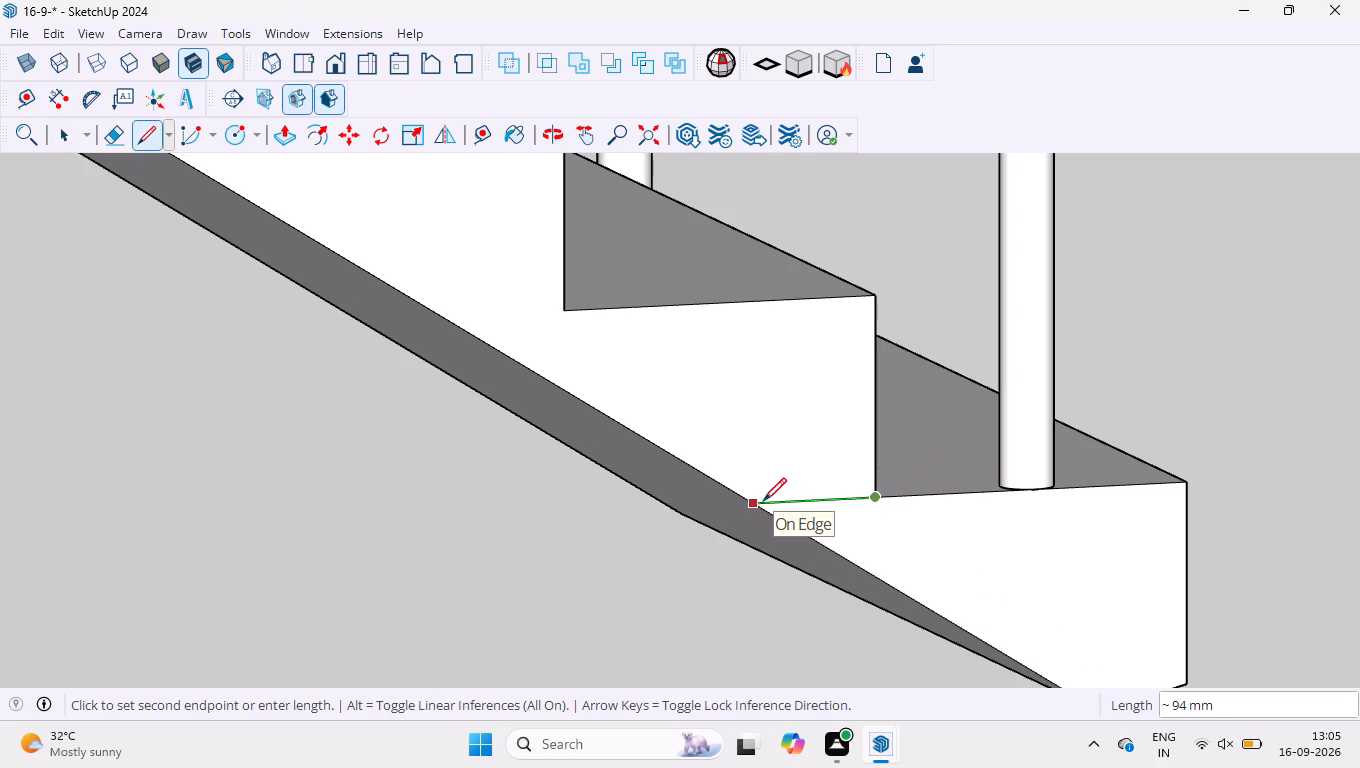
left_click(410, 541)
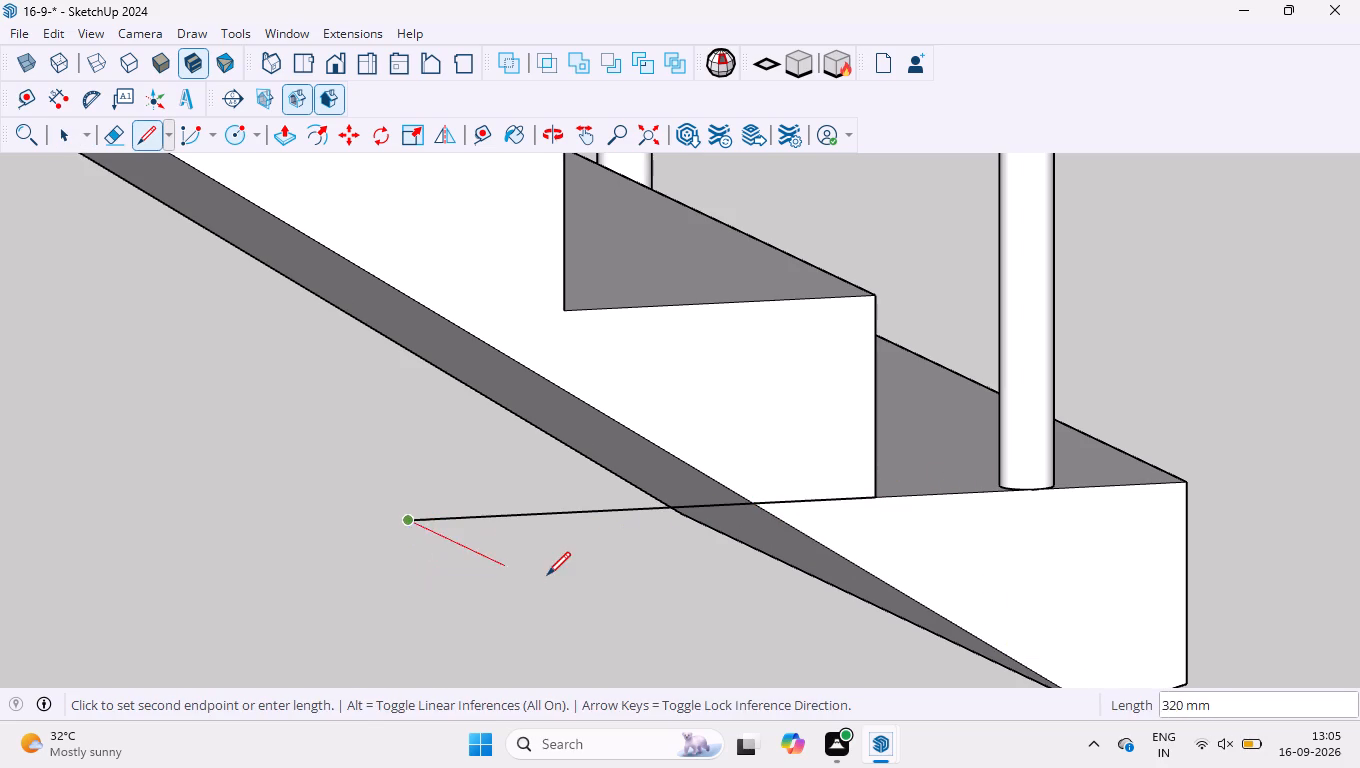
key("space")
Remove the rotated staircase's bottom step with Push/Pull on its side face, entering -1000 mm and then pushing it back 2000 mm.
left_click(294, 128)
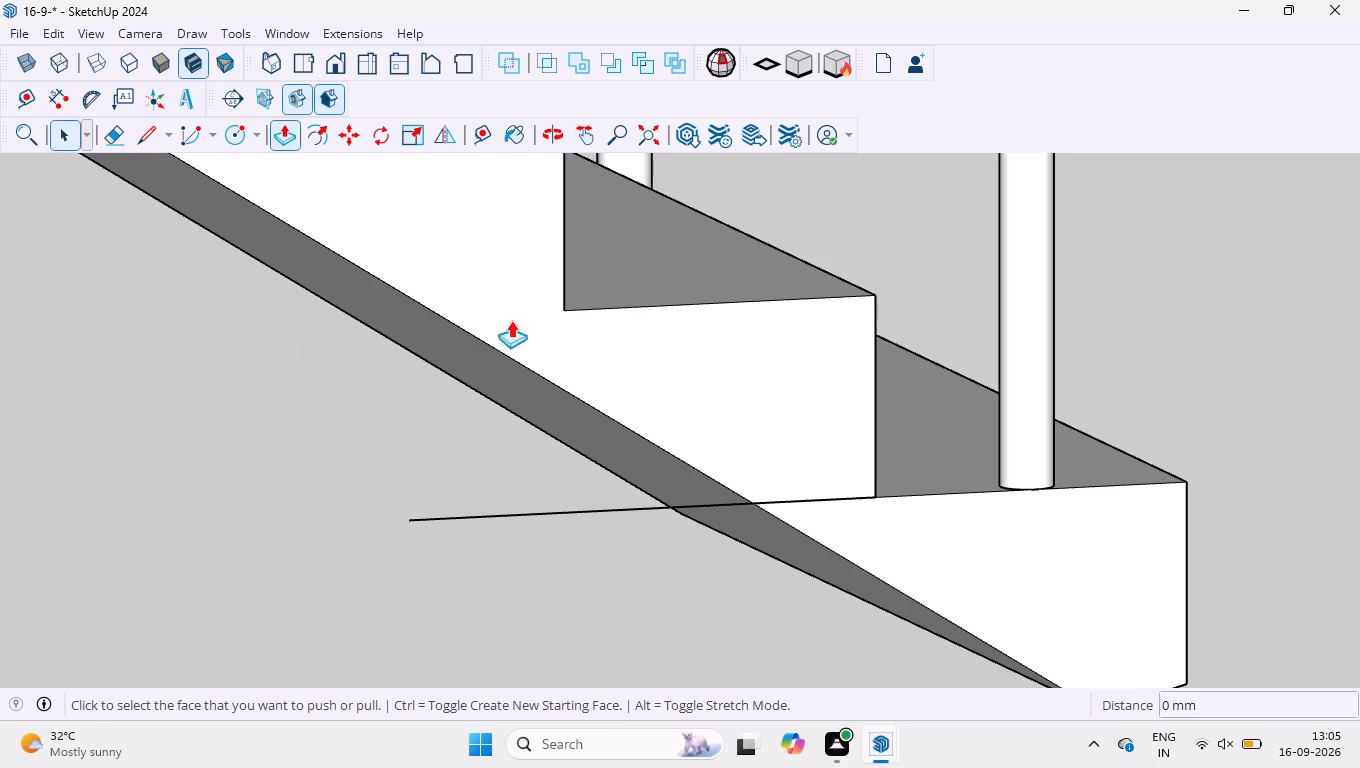
left_click(1088, 599)
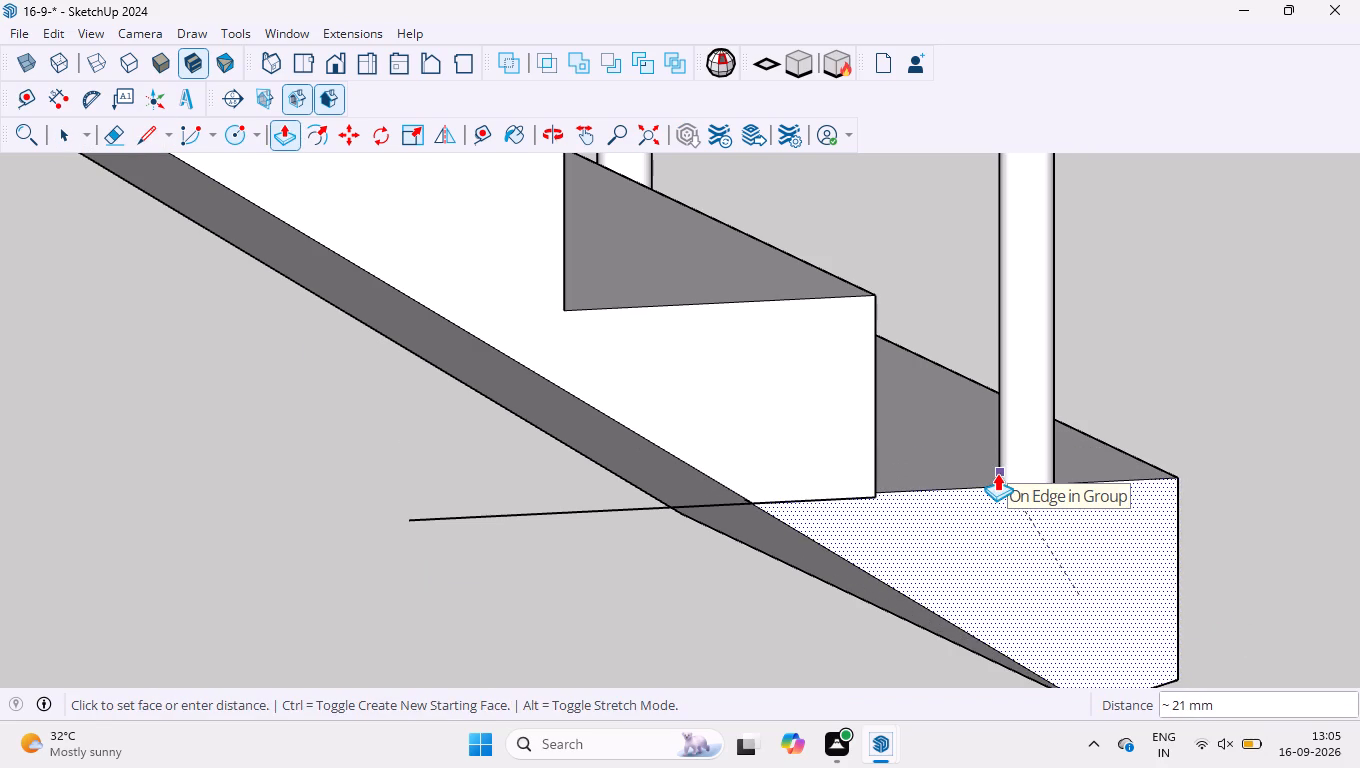
type("-1000")
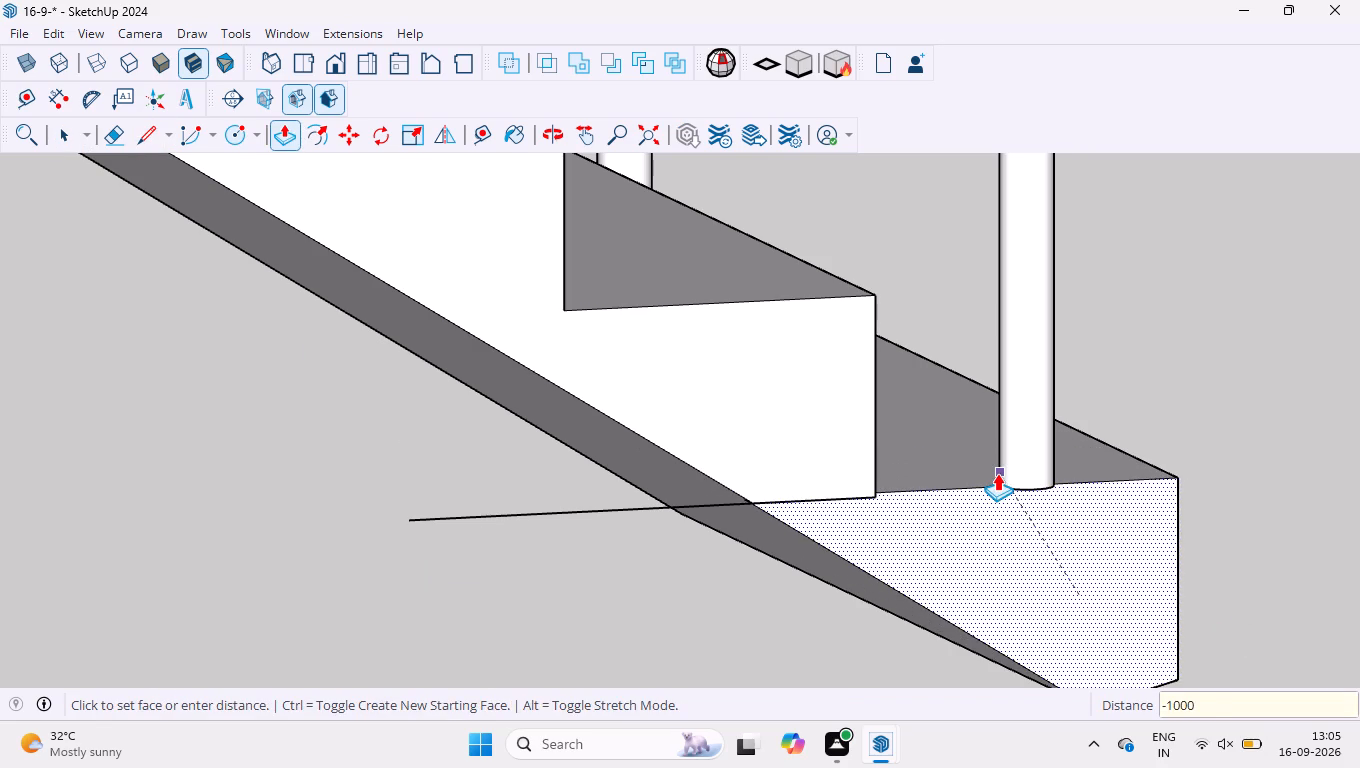
key("Return")
scroll(900, 459, "down", 9)
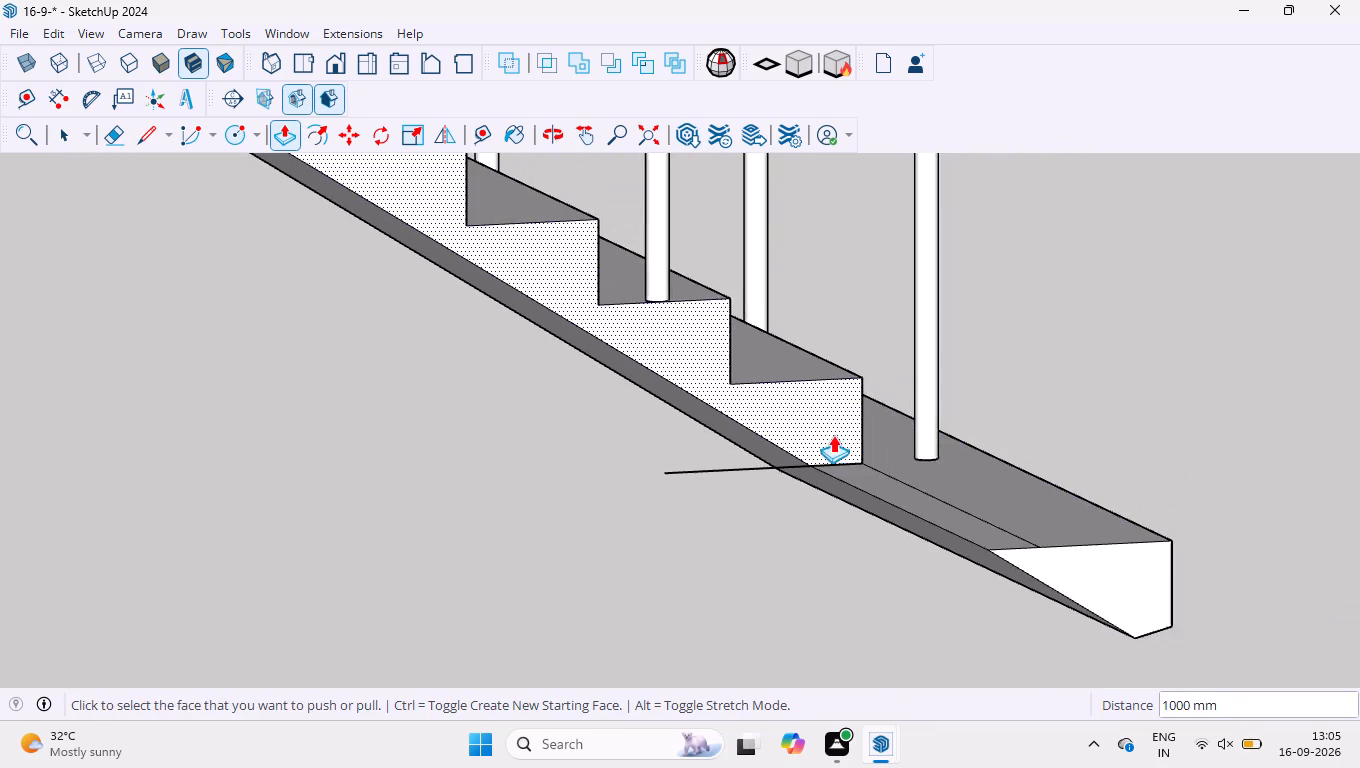
scroll(833, 435, "down", 4)
middle_click_drag(1200, 471, 717, 519)
left_click(340, 591)
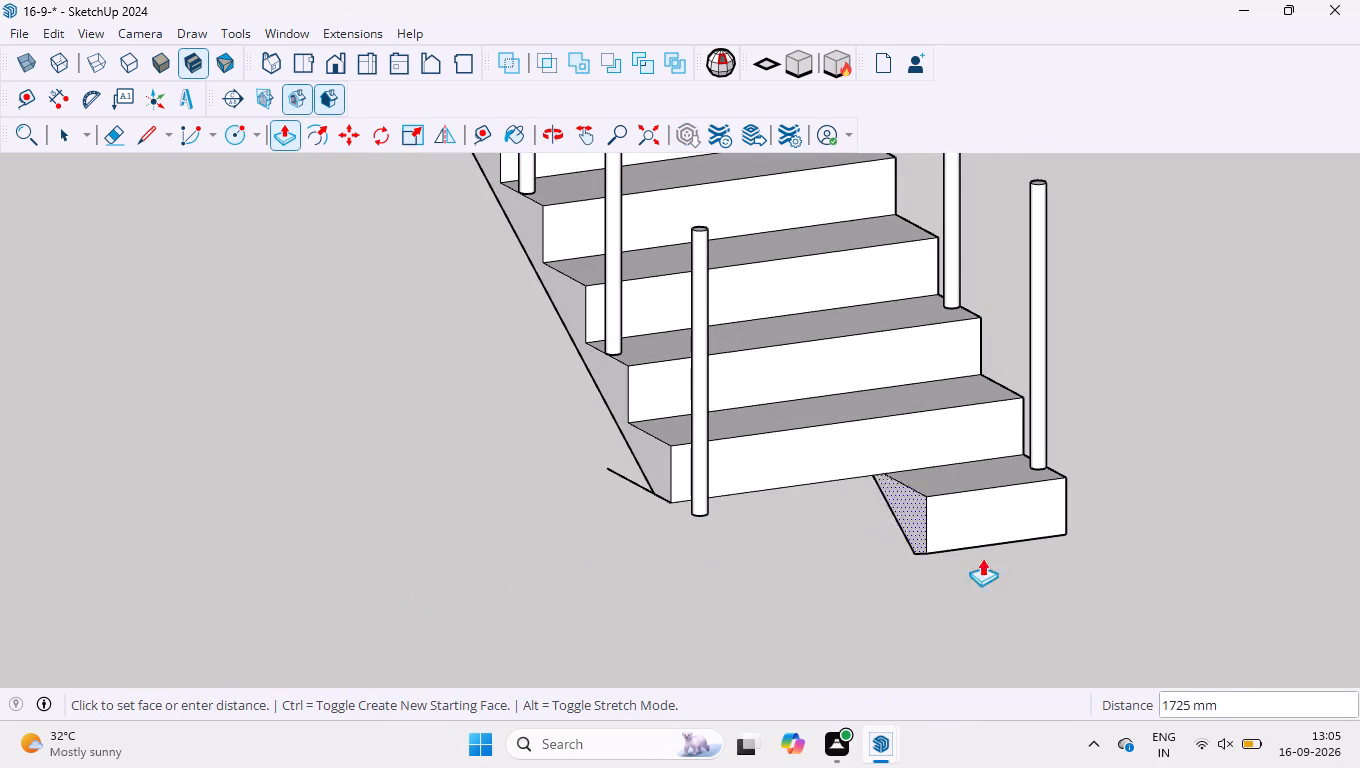
left_click(1082, 506)
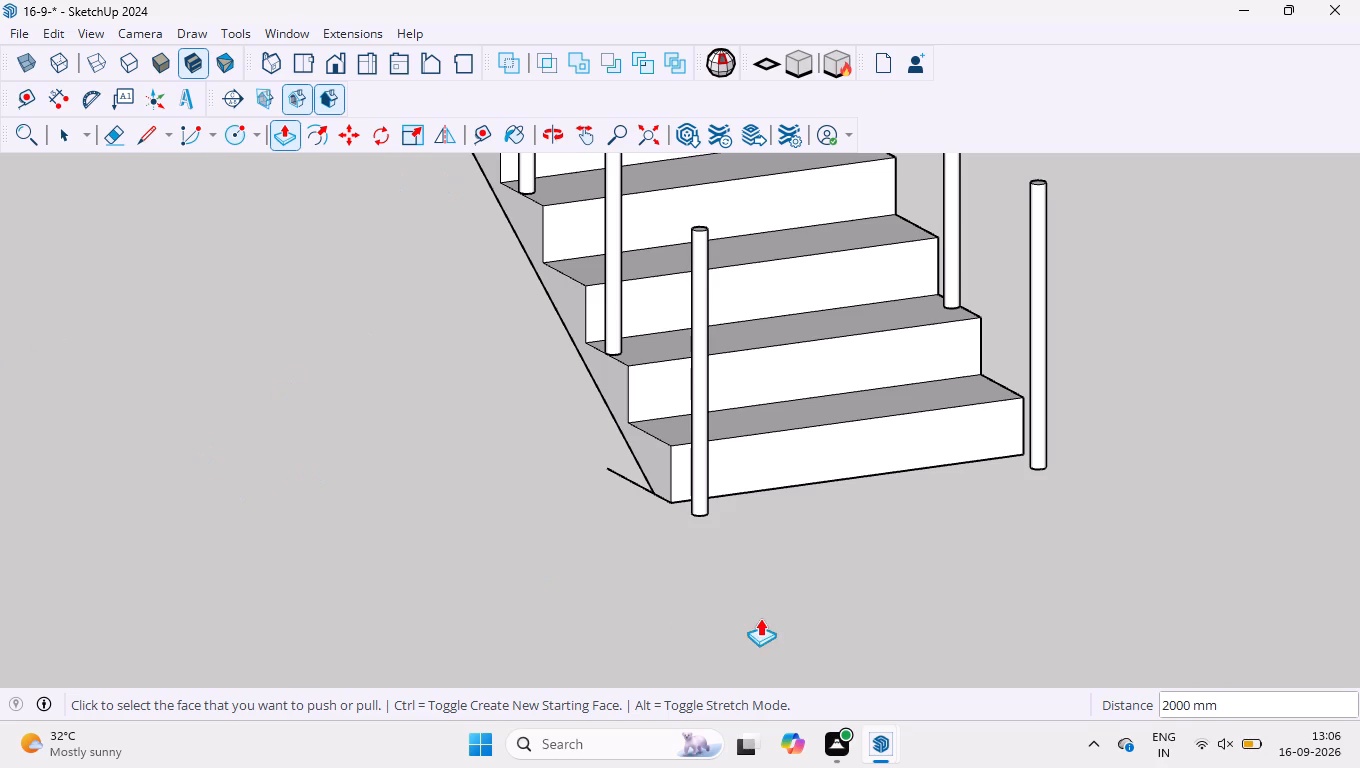
key("space")
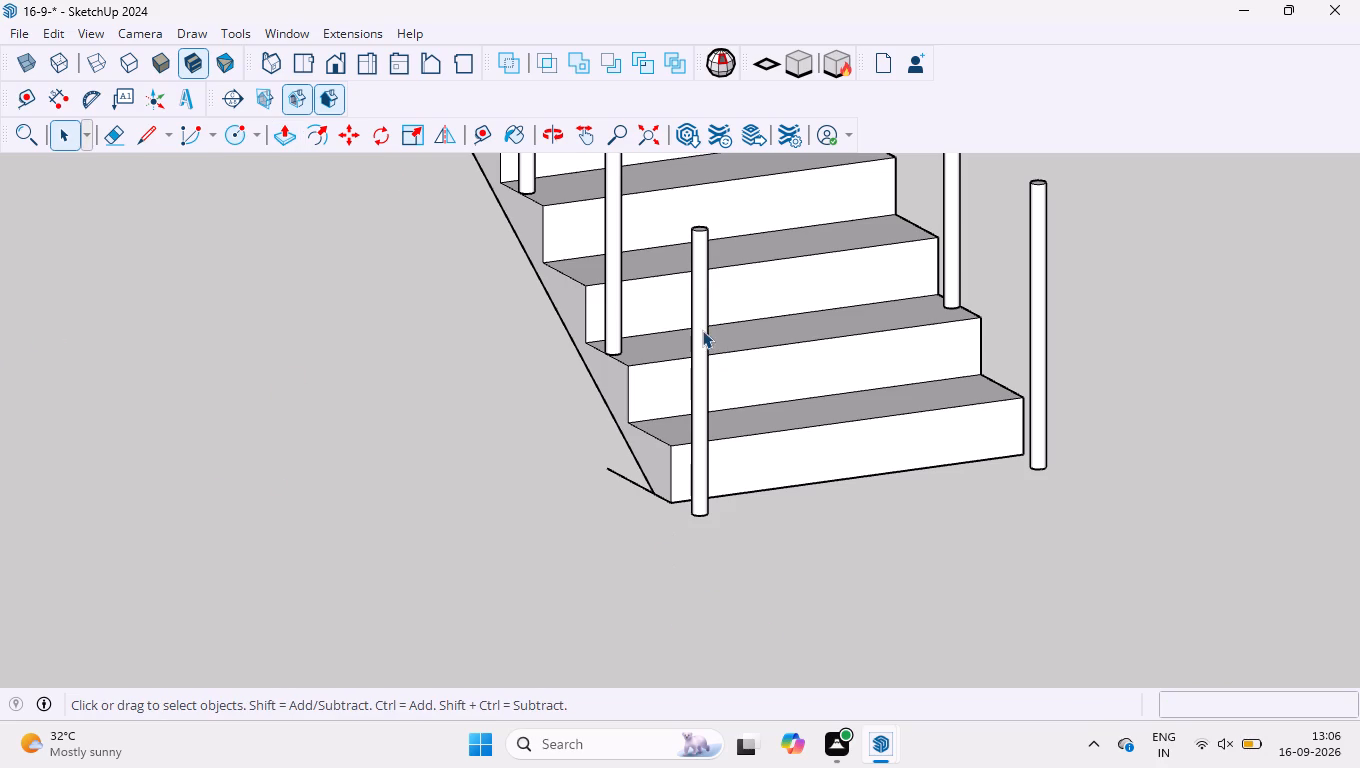
Delete the two railing posts, one on each side, left floating where the bottom step was removed.
left_click(701, 328)
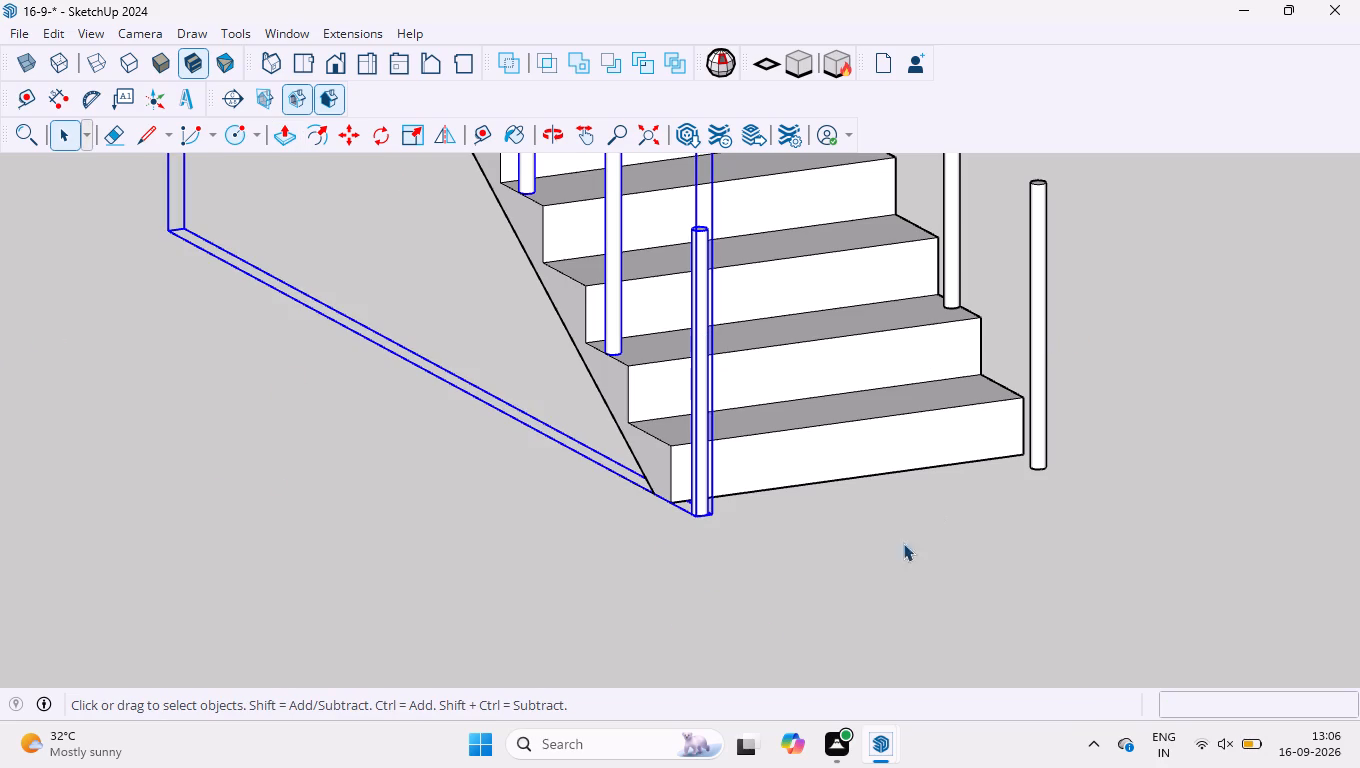
left_click(827, 600)
triple_click(697, 347)
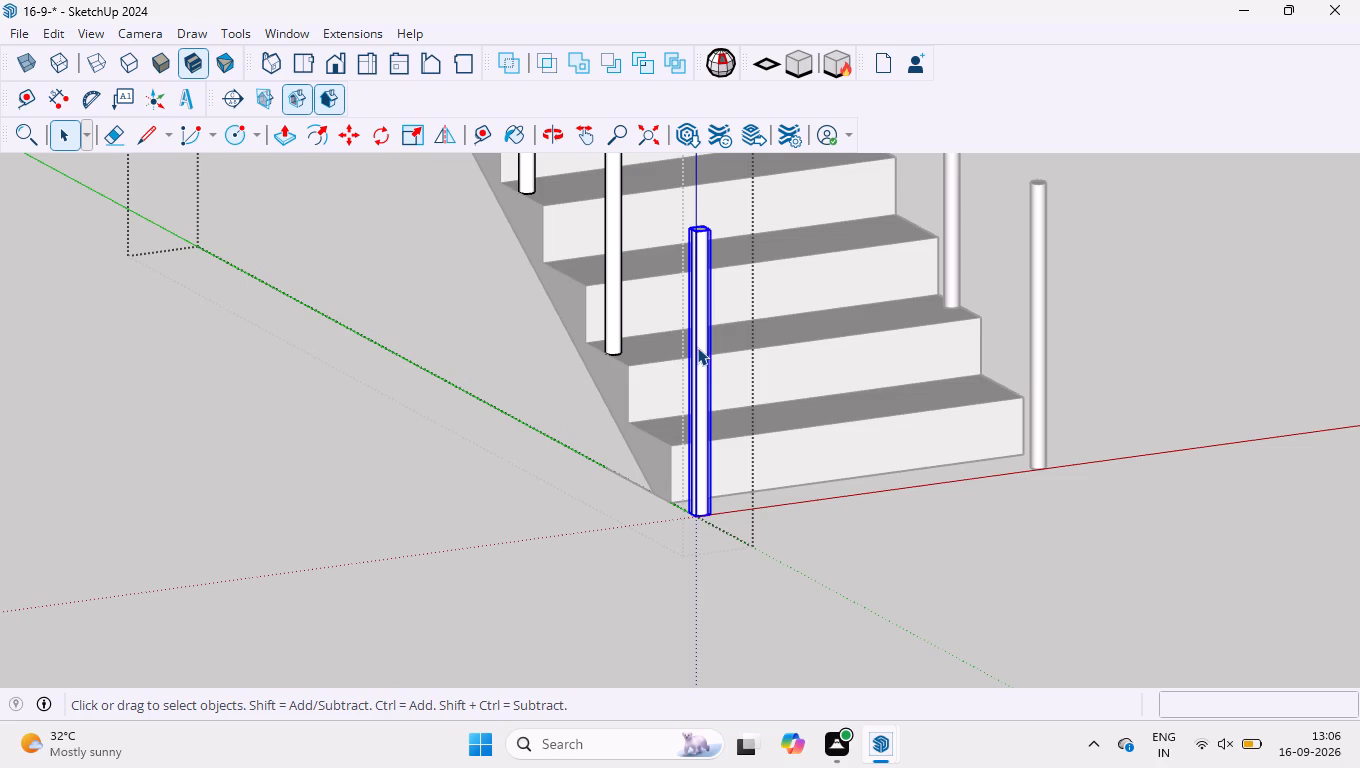
key("Delete")
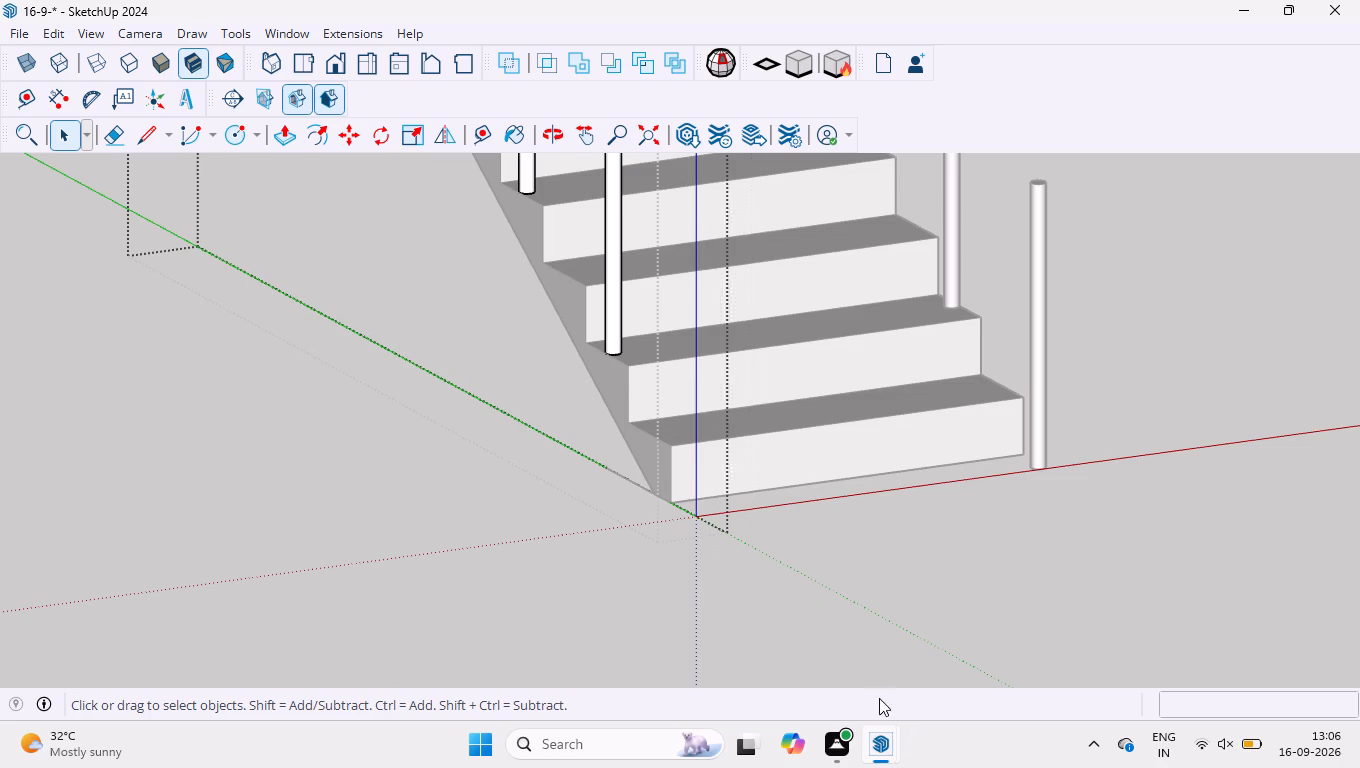
left_click(879, 698)
left_click(1059, 466)
triple_click(1038, 410)
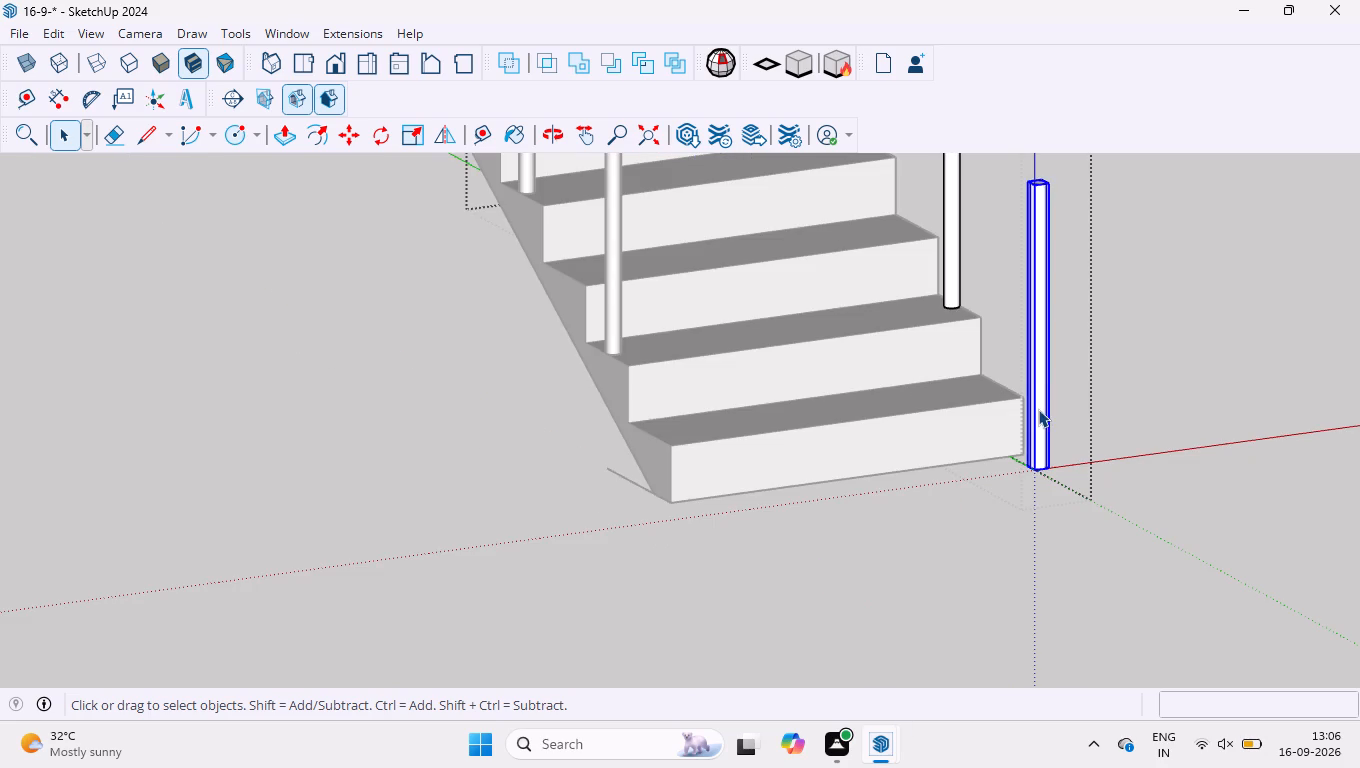
key("Delete")
key("space")
left_click(1037, 410)
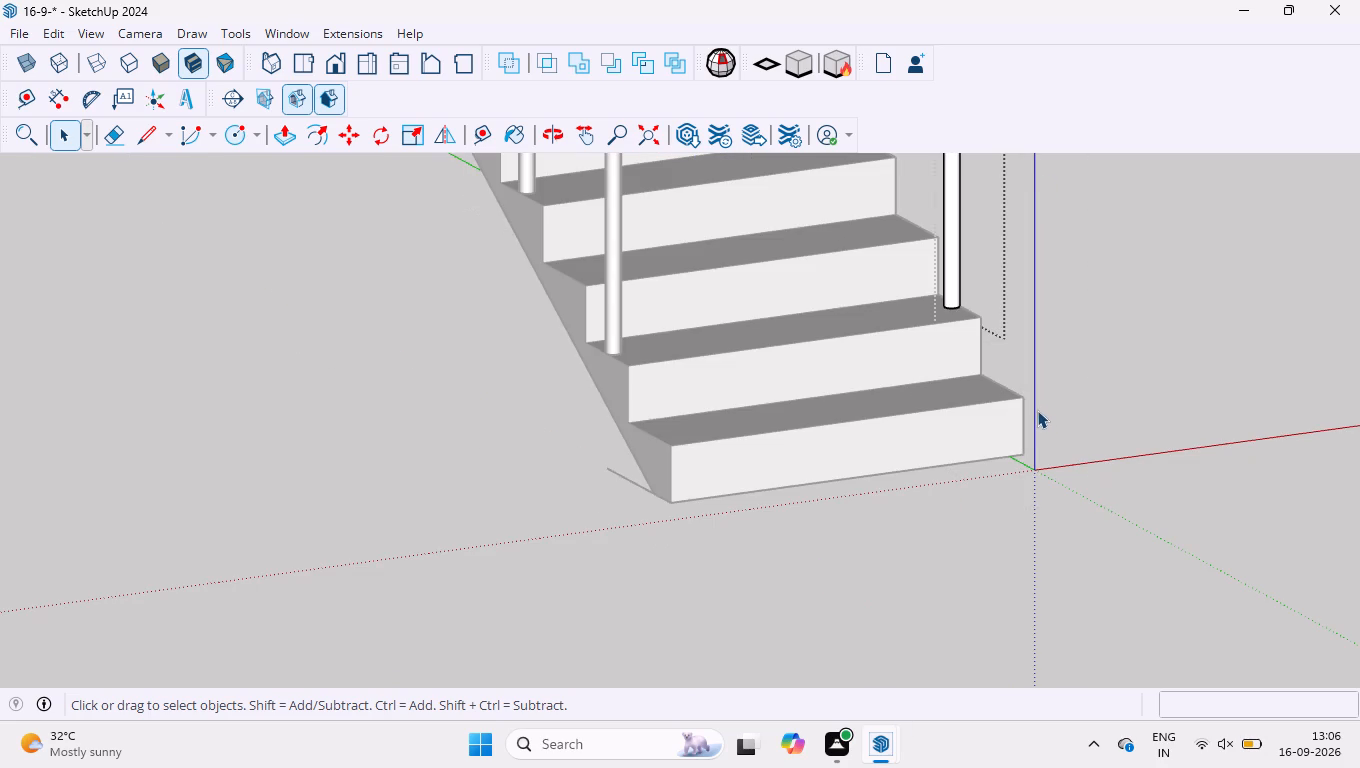
Delete the leftover line segment sticking out beneath the shortened staircase's bottom step.
left_click_drag(632, 476, 625, 491)
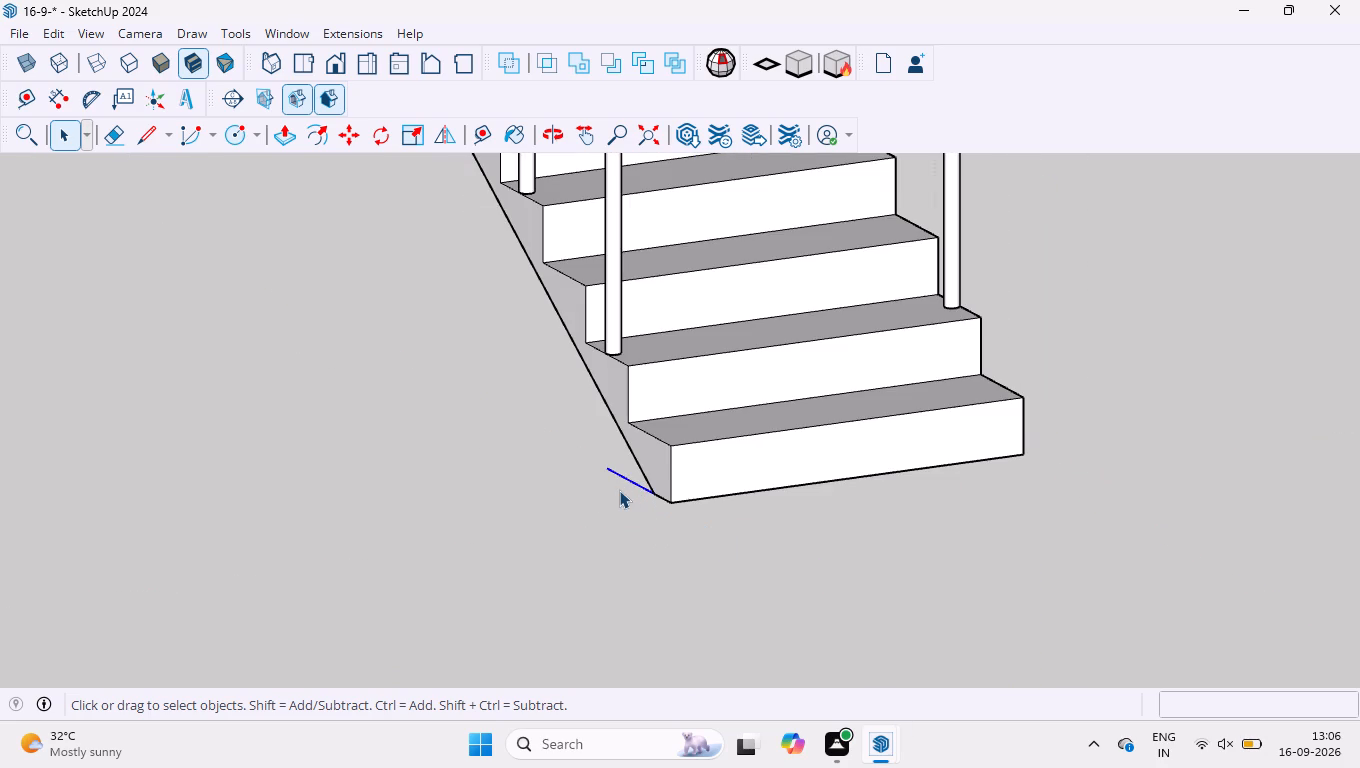
key("Delete")
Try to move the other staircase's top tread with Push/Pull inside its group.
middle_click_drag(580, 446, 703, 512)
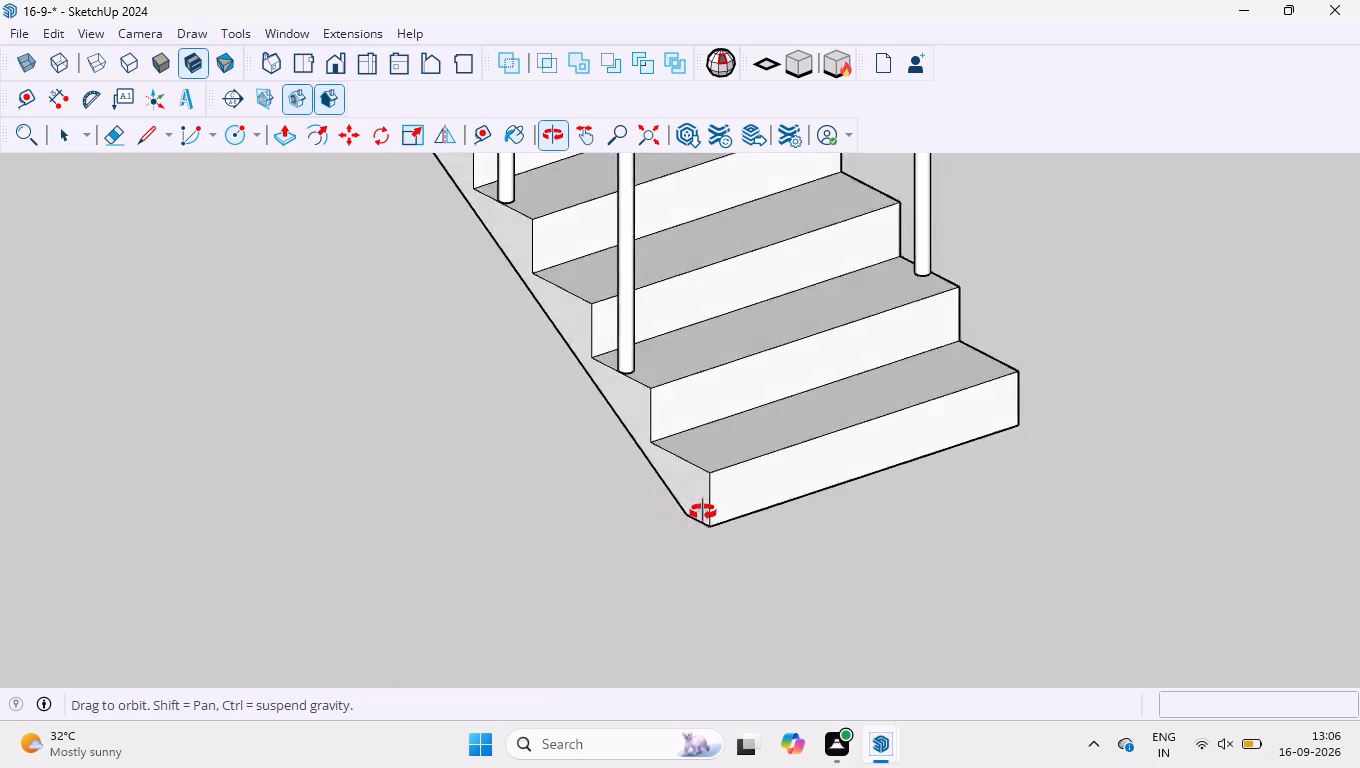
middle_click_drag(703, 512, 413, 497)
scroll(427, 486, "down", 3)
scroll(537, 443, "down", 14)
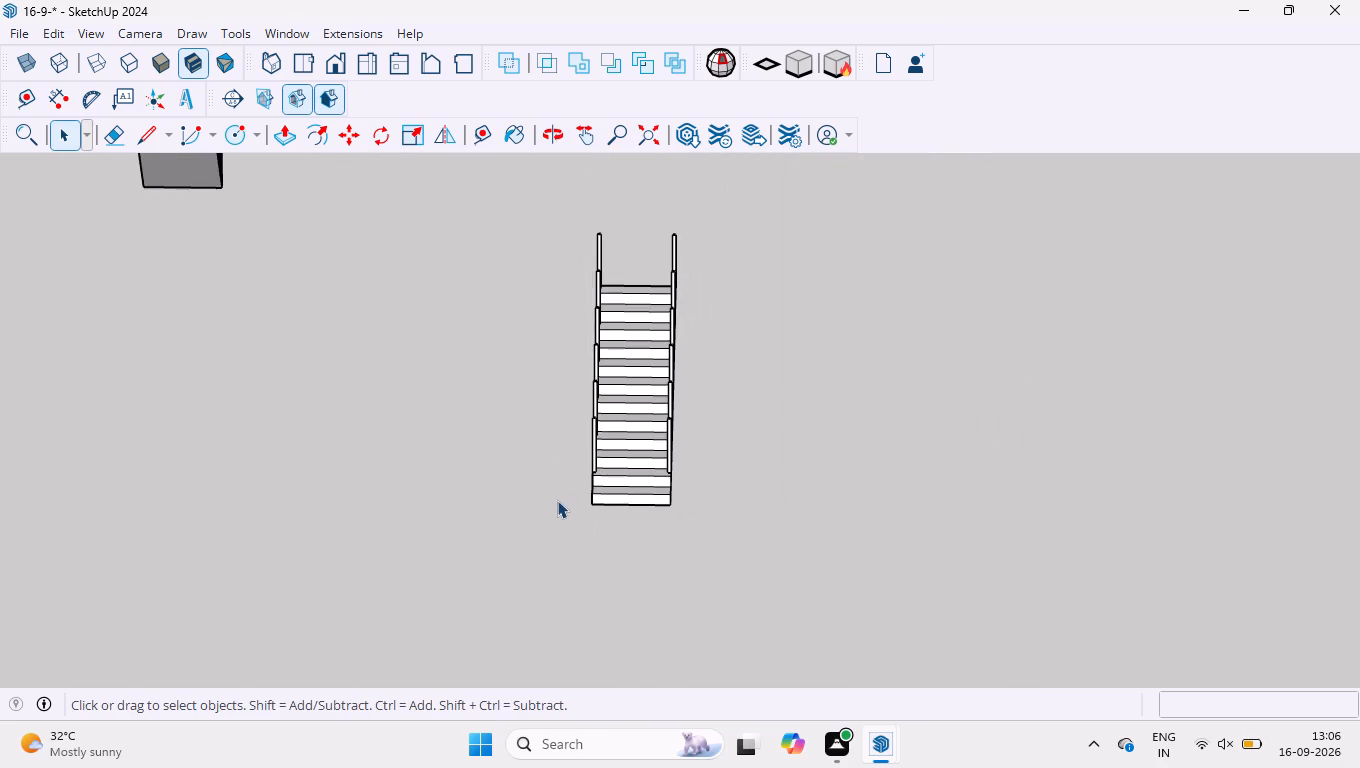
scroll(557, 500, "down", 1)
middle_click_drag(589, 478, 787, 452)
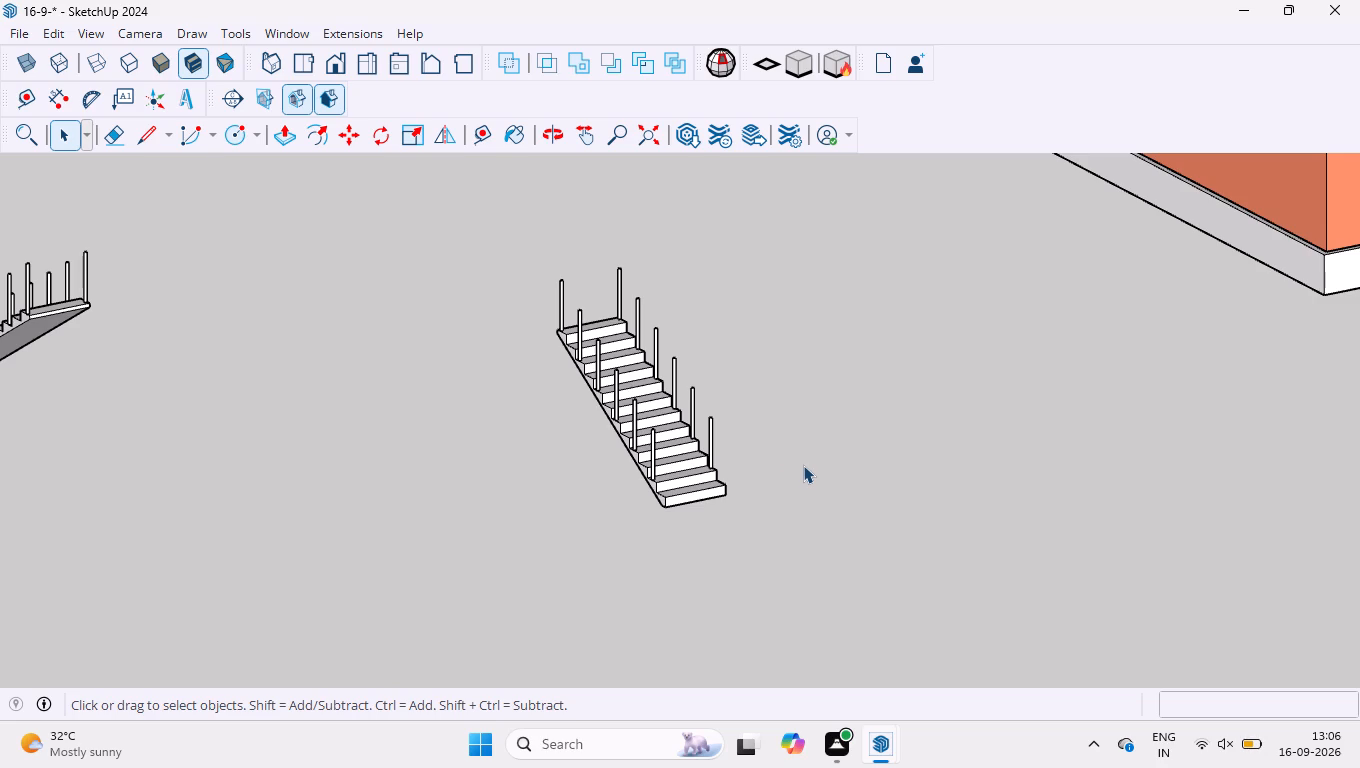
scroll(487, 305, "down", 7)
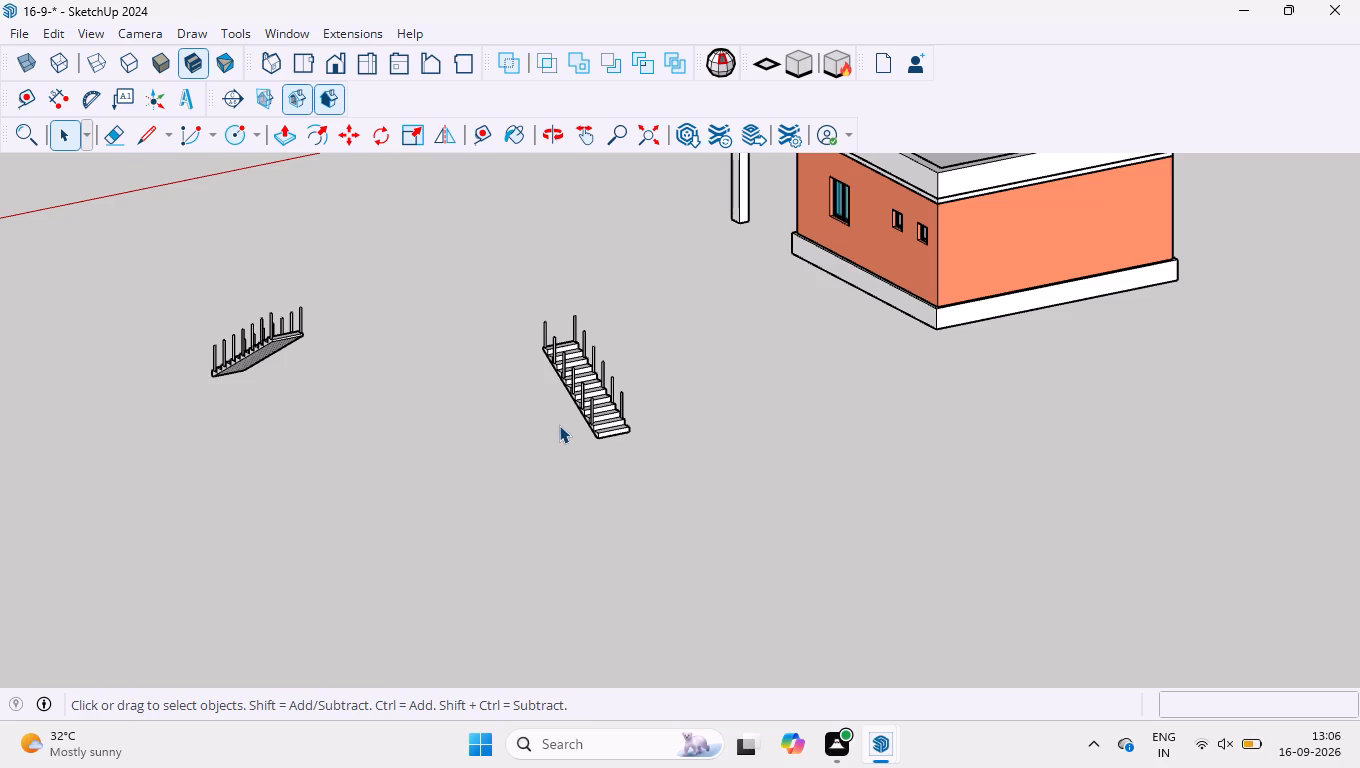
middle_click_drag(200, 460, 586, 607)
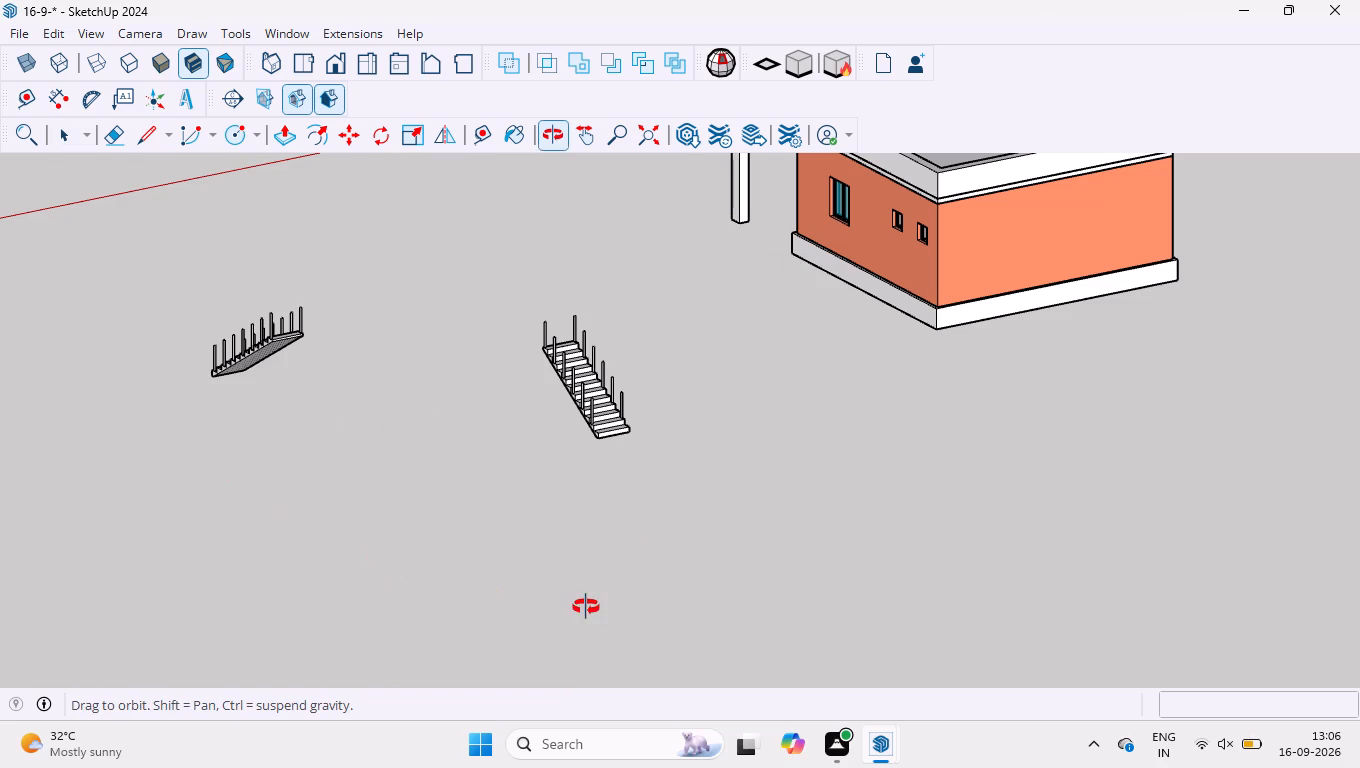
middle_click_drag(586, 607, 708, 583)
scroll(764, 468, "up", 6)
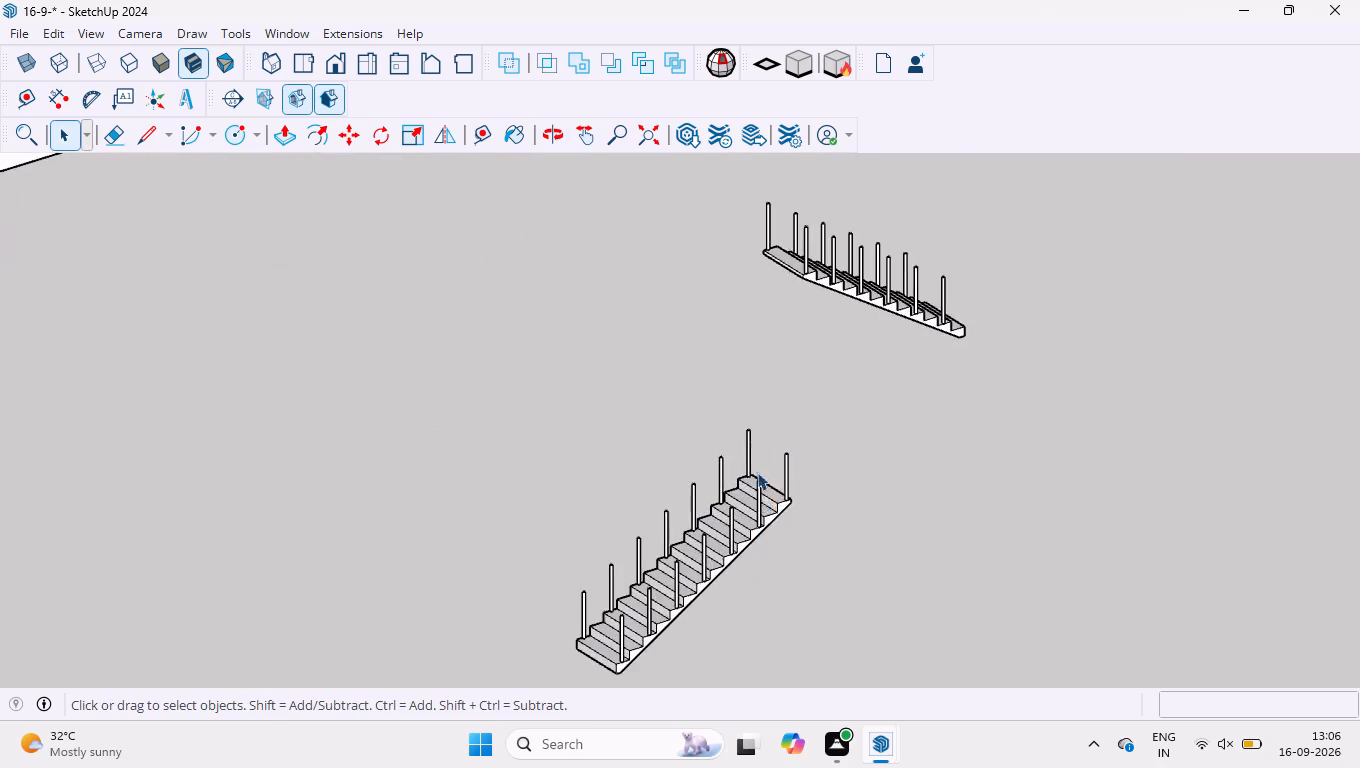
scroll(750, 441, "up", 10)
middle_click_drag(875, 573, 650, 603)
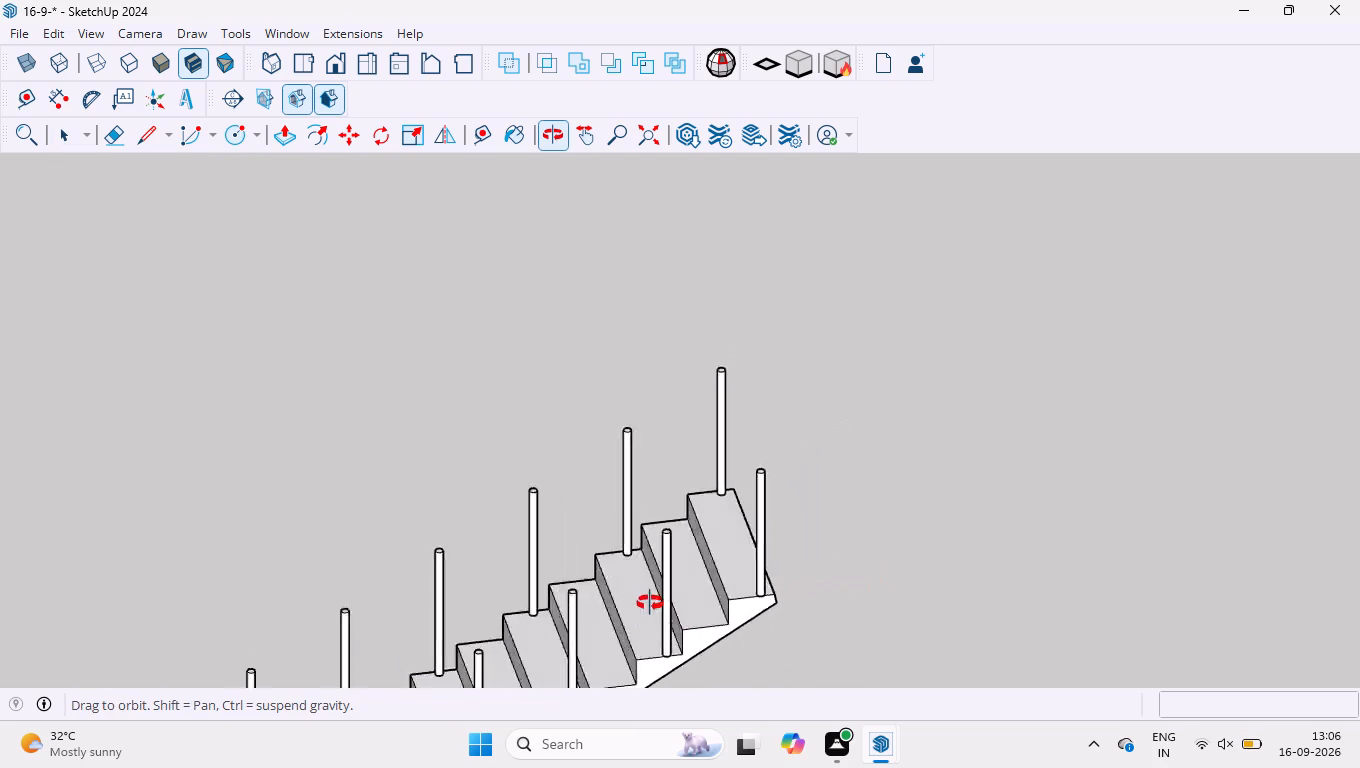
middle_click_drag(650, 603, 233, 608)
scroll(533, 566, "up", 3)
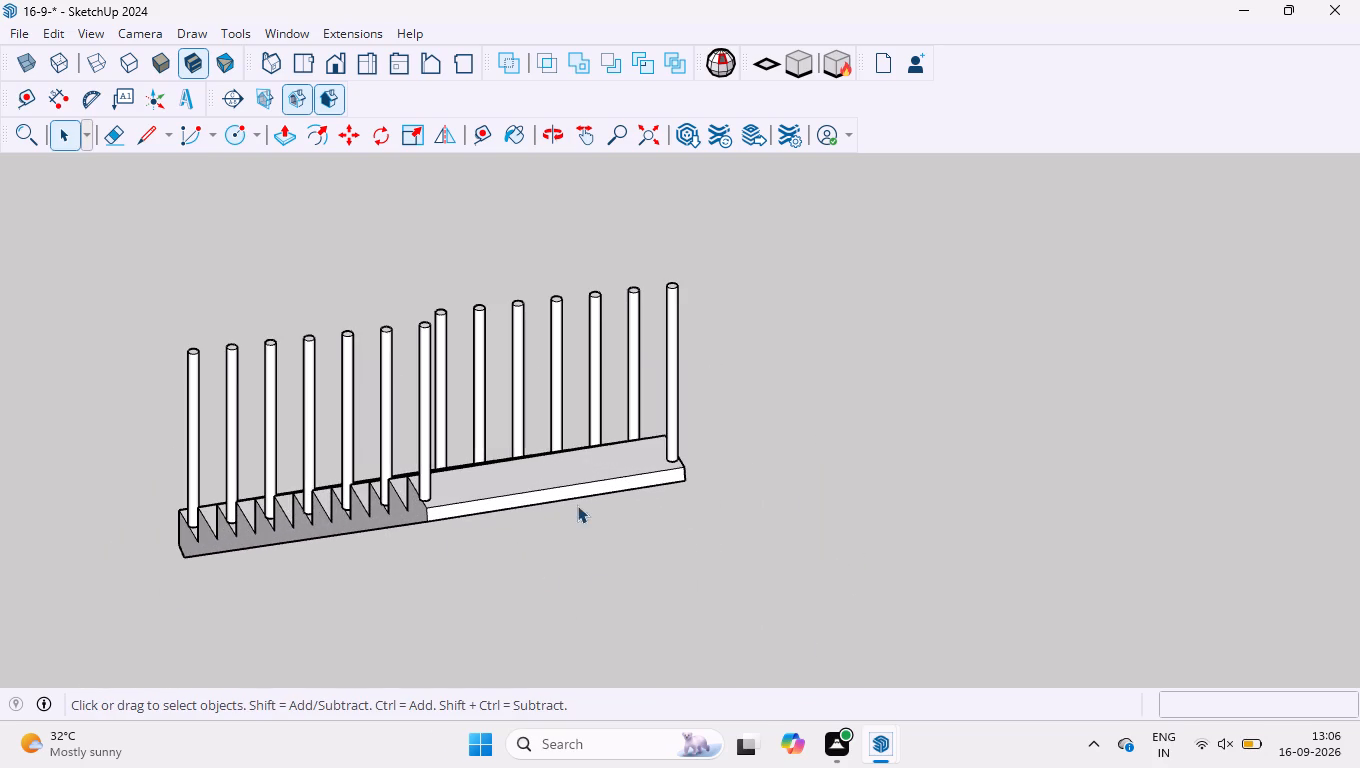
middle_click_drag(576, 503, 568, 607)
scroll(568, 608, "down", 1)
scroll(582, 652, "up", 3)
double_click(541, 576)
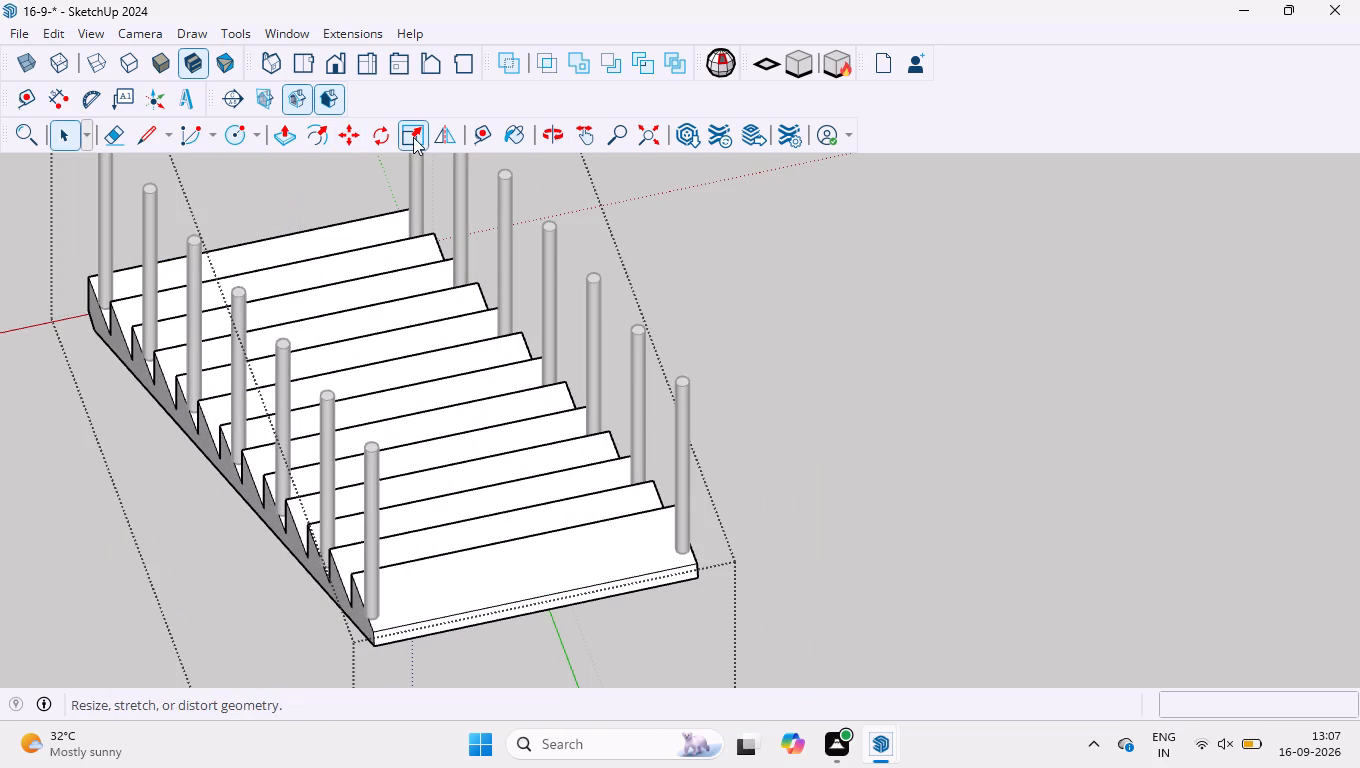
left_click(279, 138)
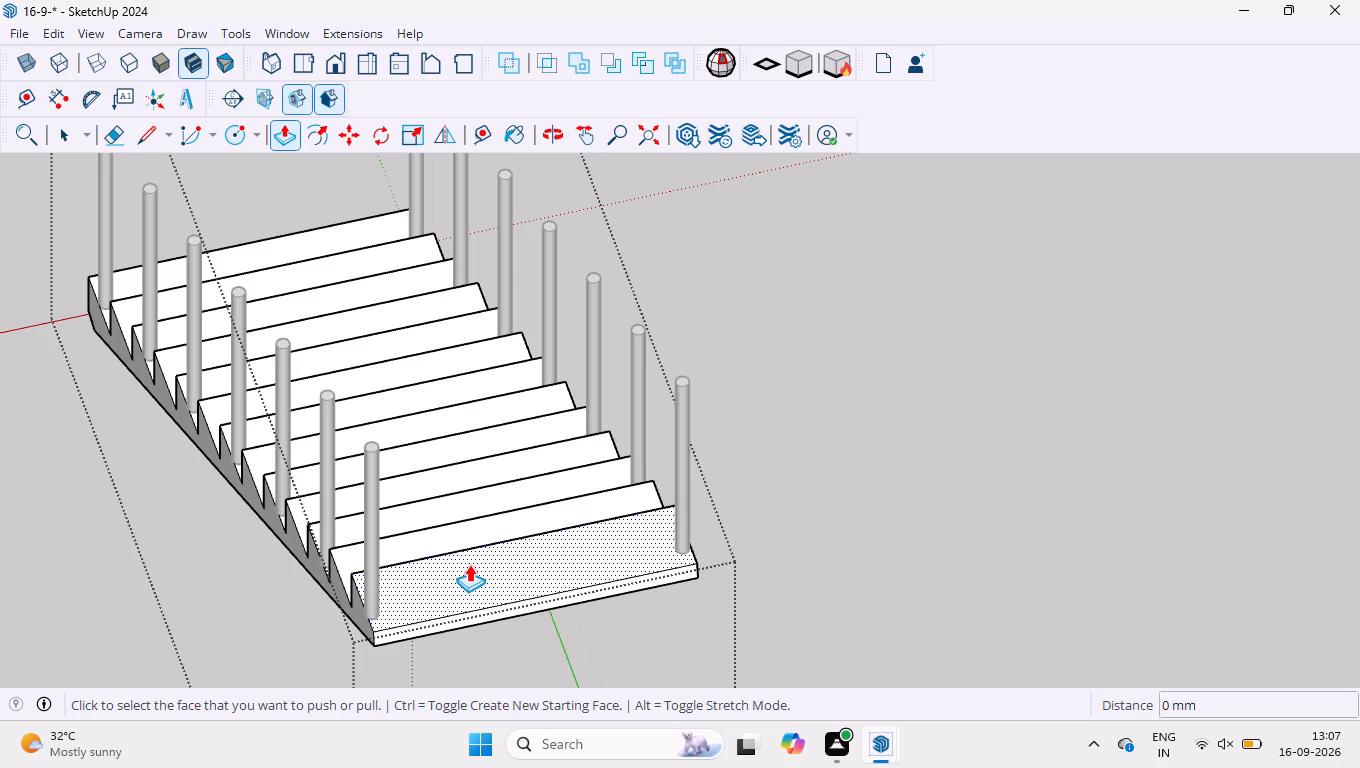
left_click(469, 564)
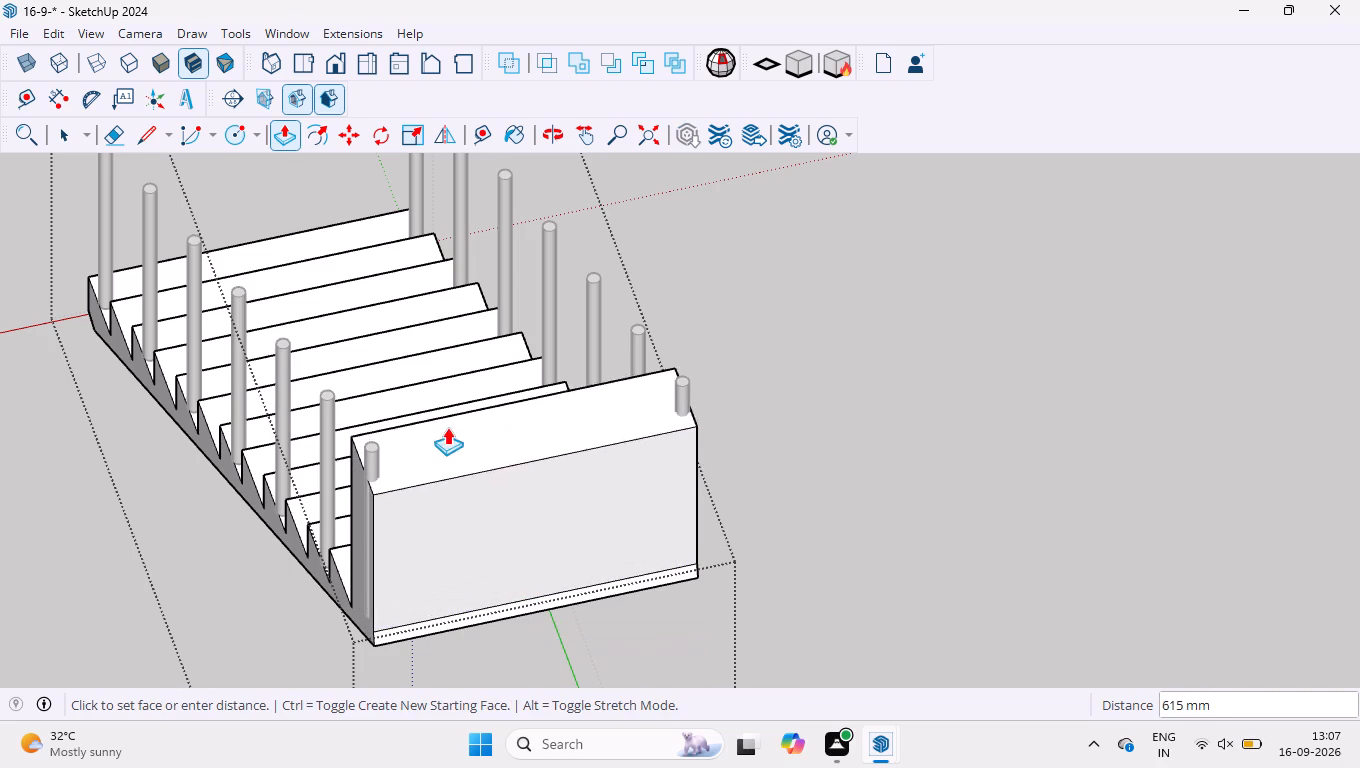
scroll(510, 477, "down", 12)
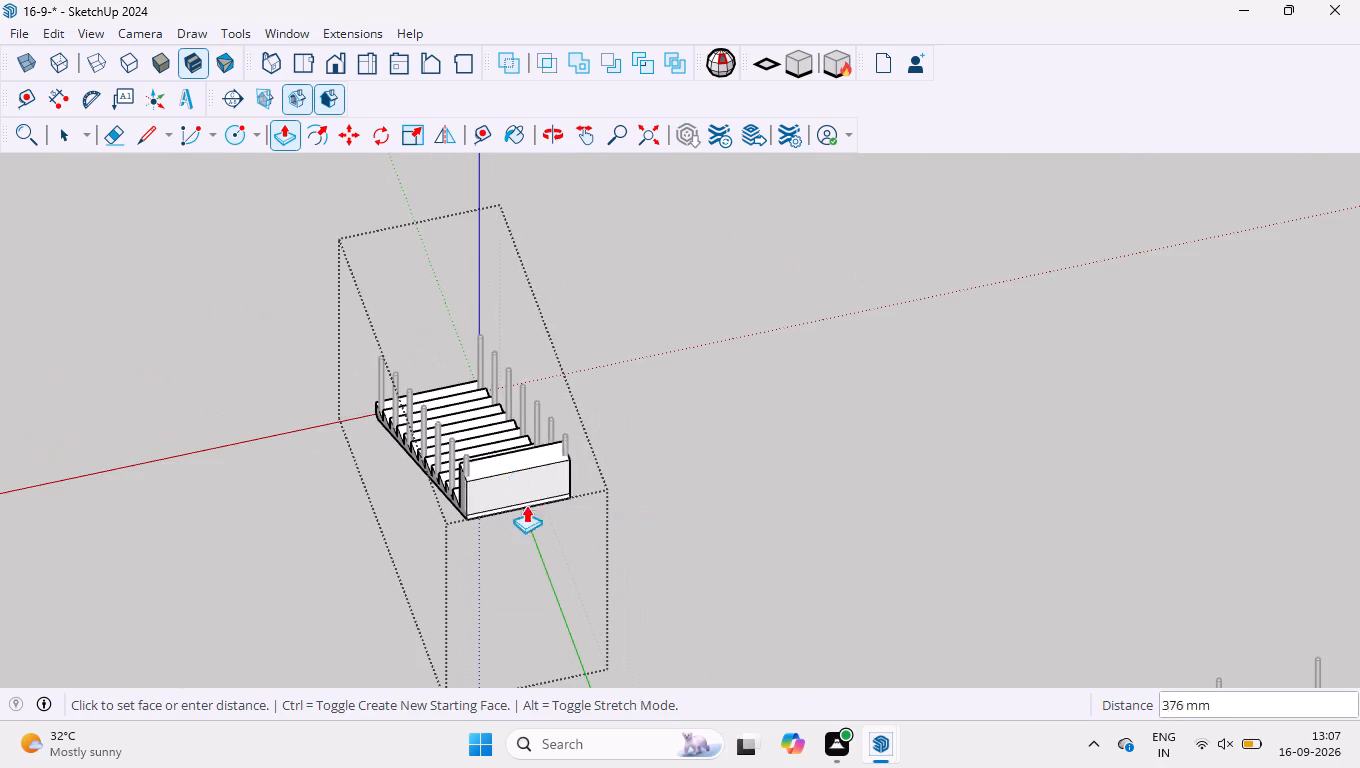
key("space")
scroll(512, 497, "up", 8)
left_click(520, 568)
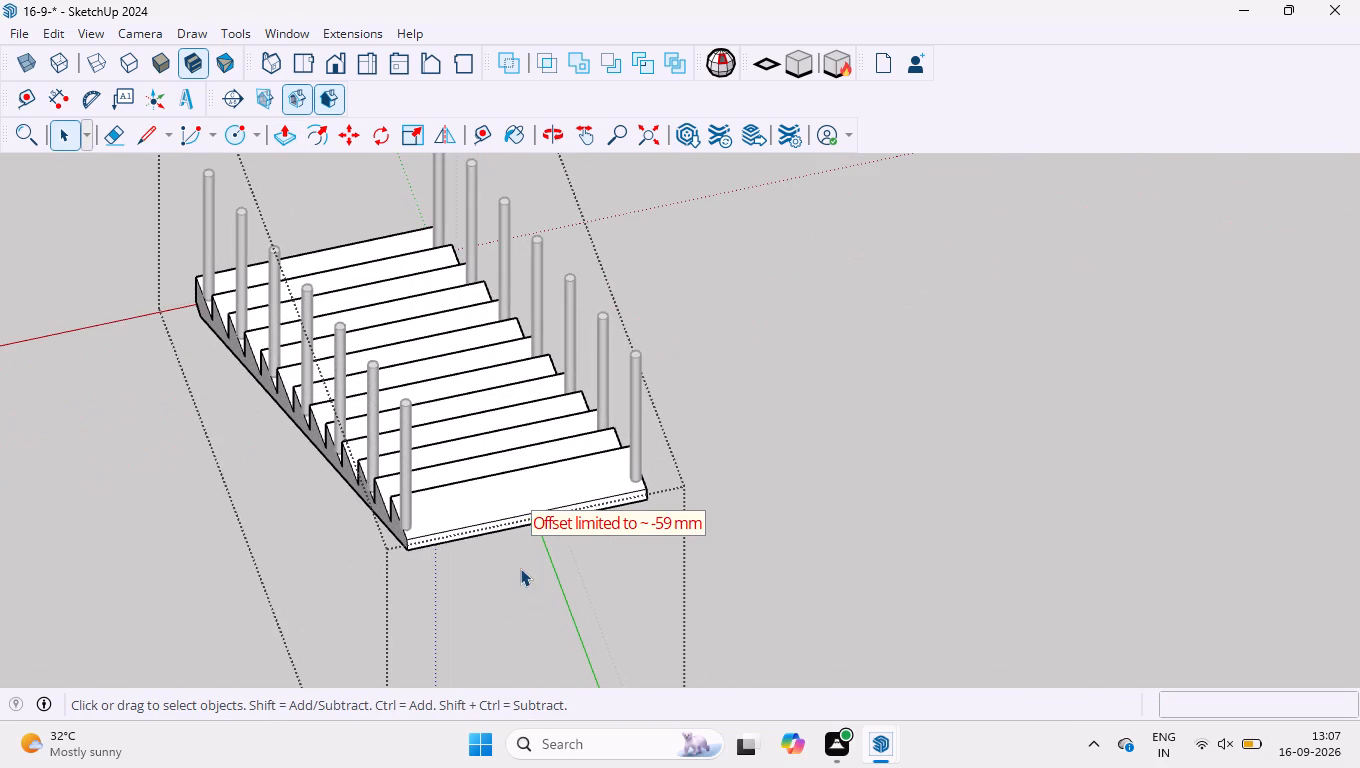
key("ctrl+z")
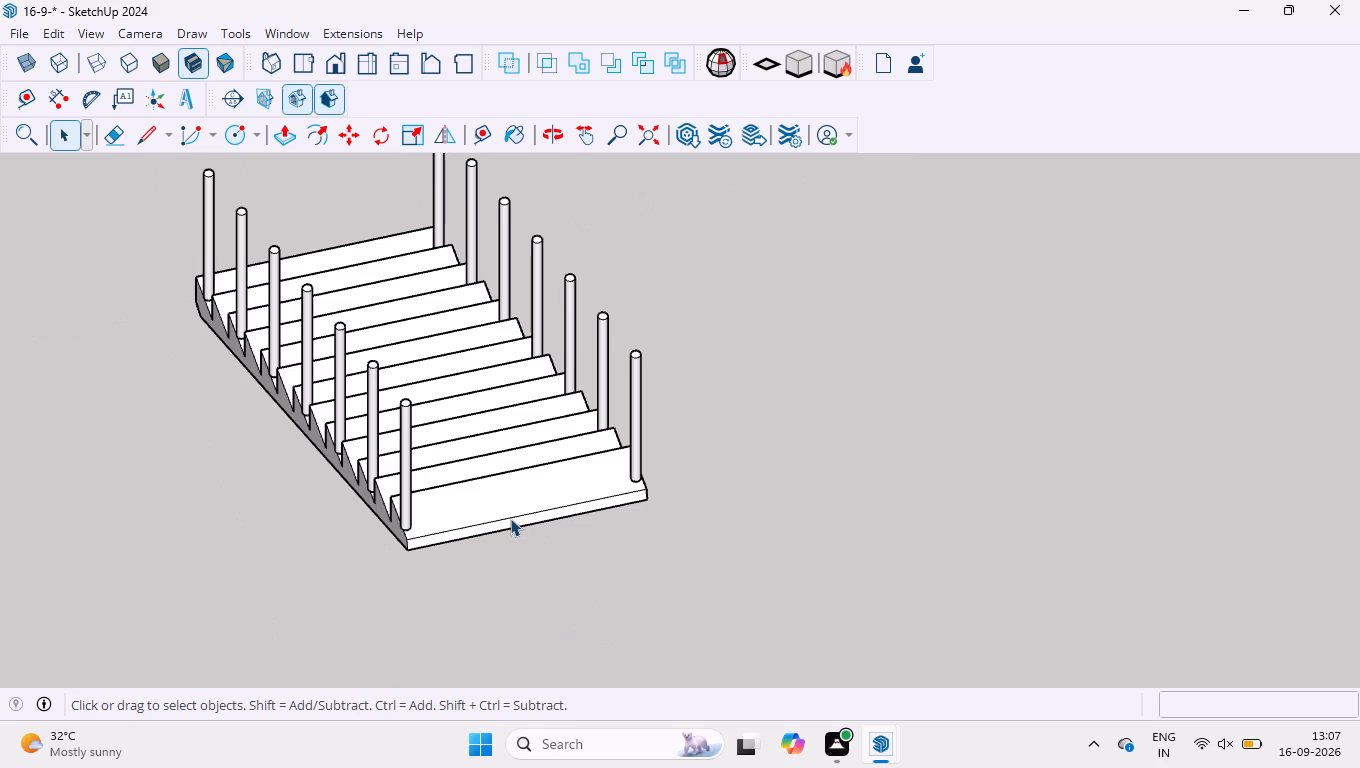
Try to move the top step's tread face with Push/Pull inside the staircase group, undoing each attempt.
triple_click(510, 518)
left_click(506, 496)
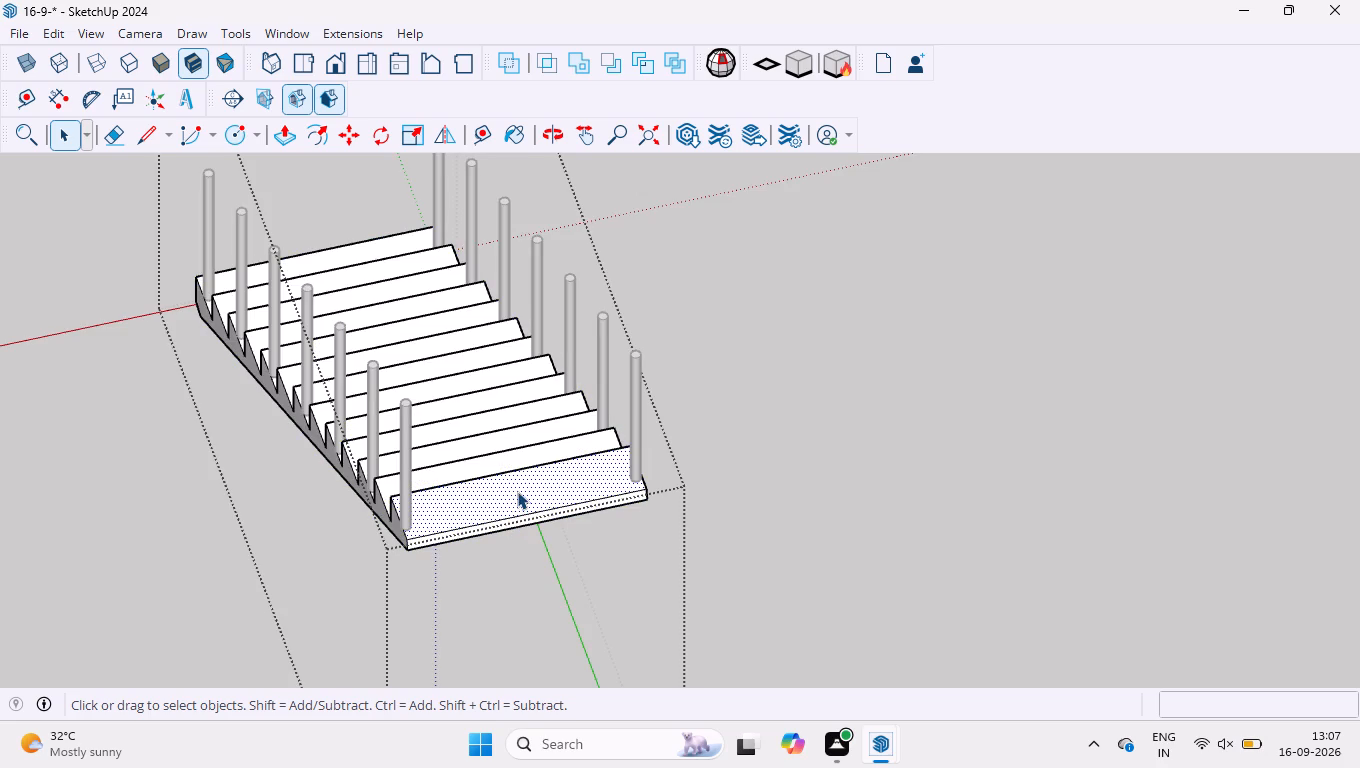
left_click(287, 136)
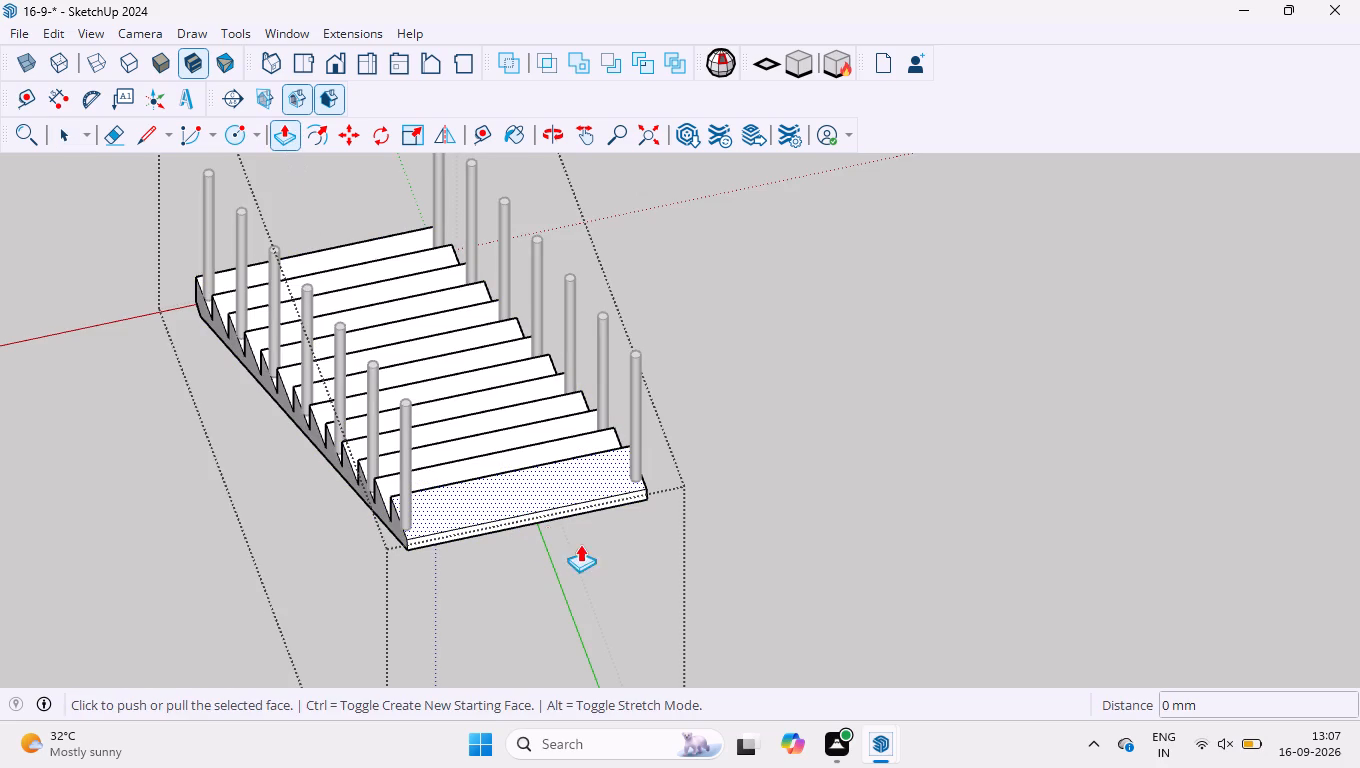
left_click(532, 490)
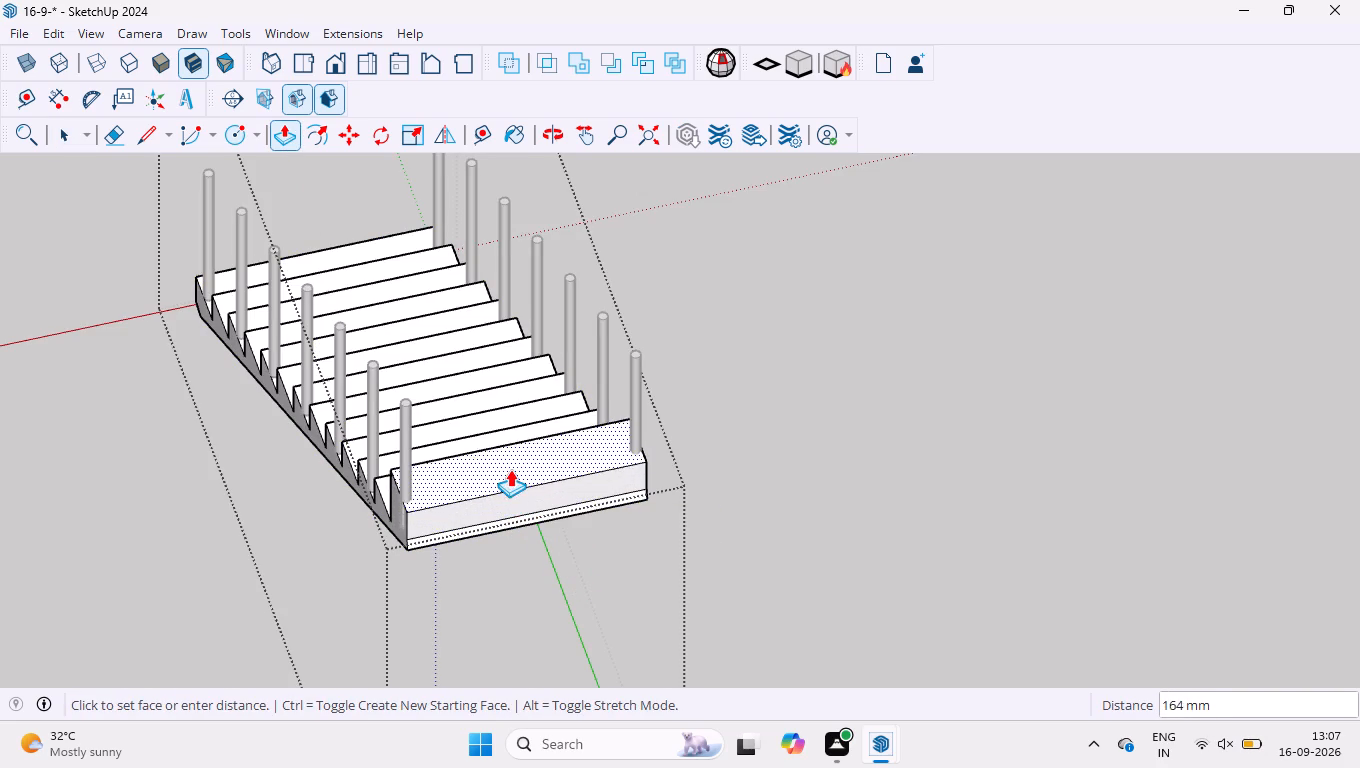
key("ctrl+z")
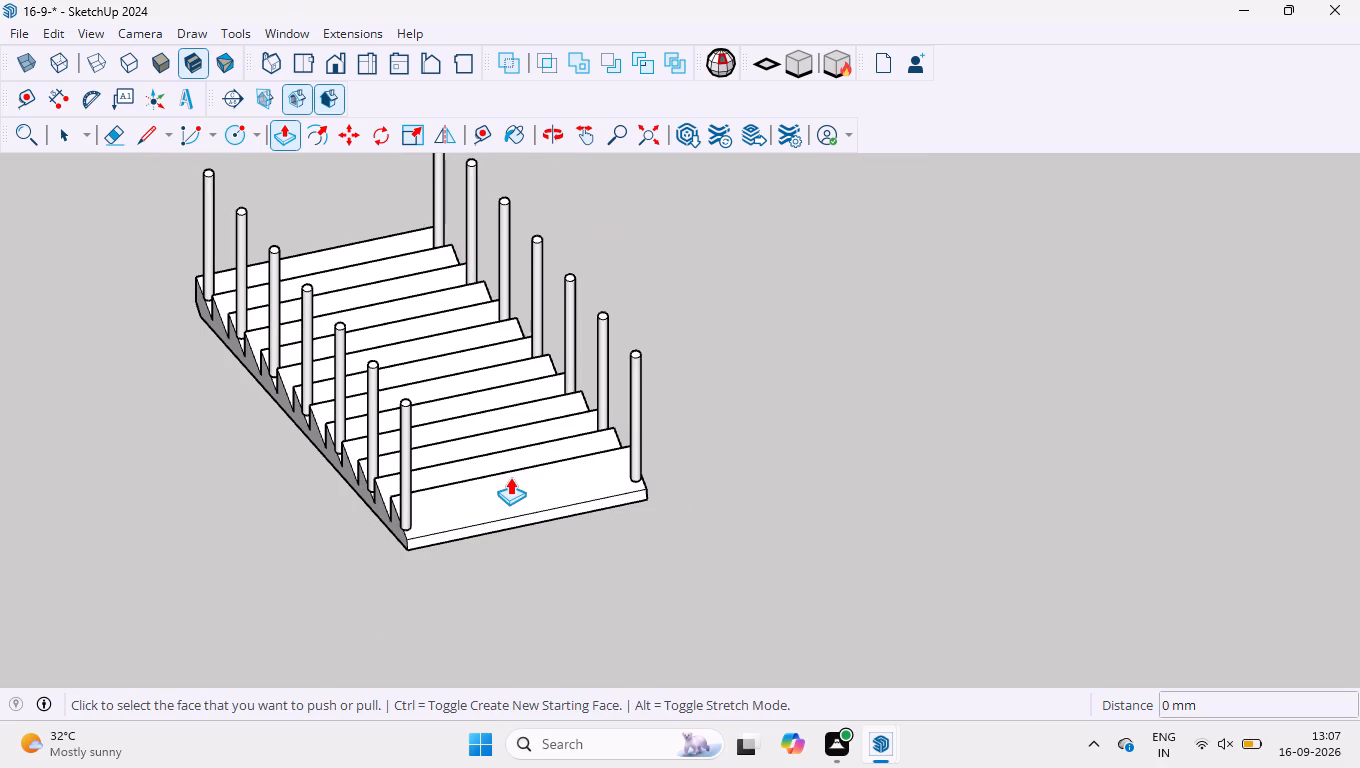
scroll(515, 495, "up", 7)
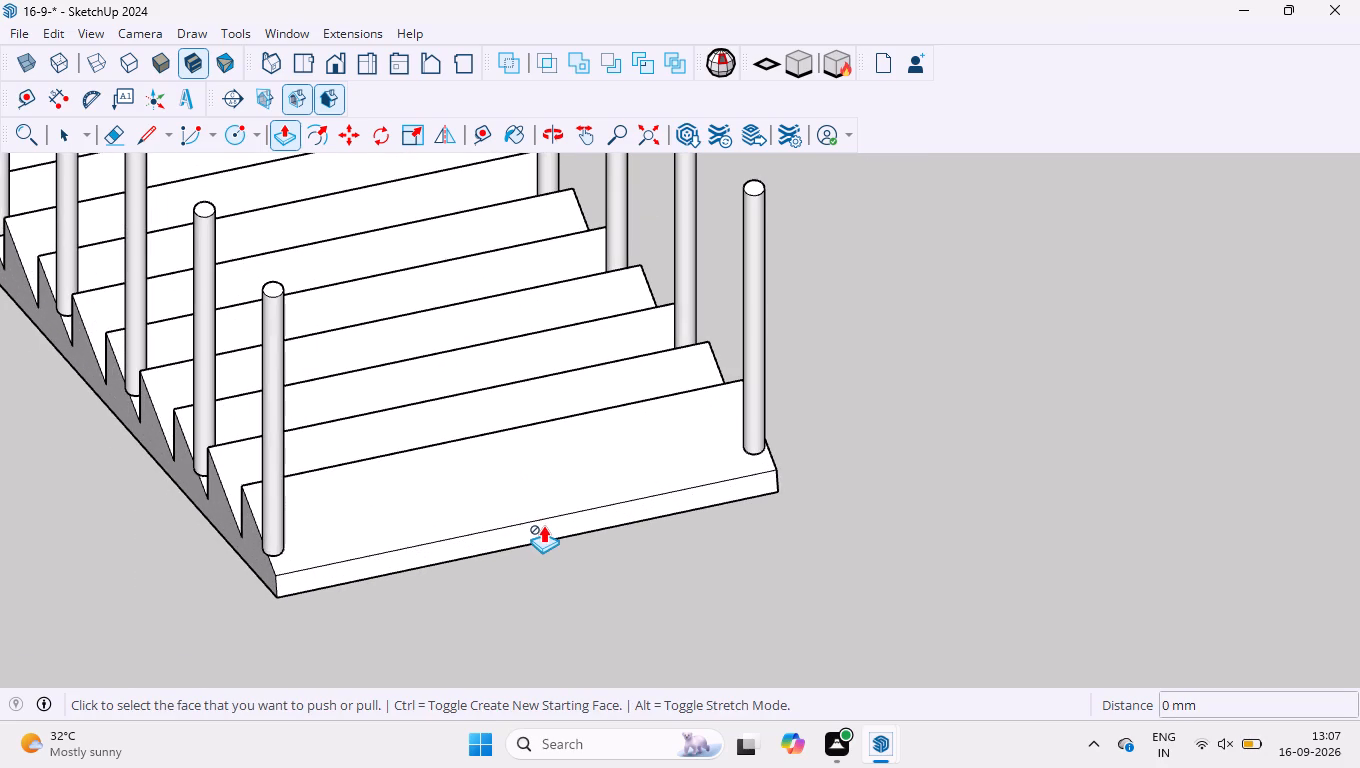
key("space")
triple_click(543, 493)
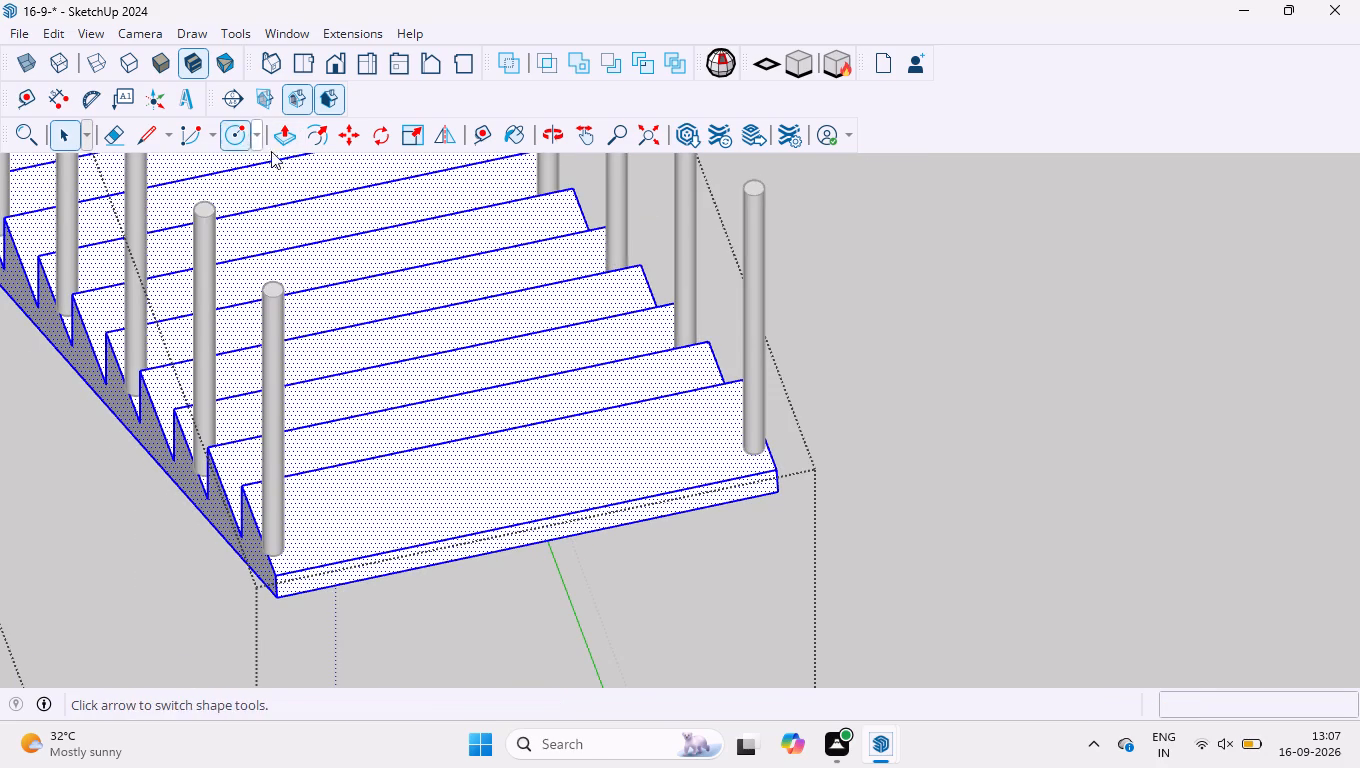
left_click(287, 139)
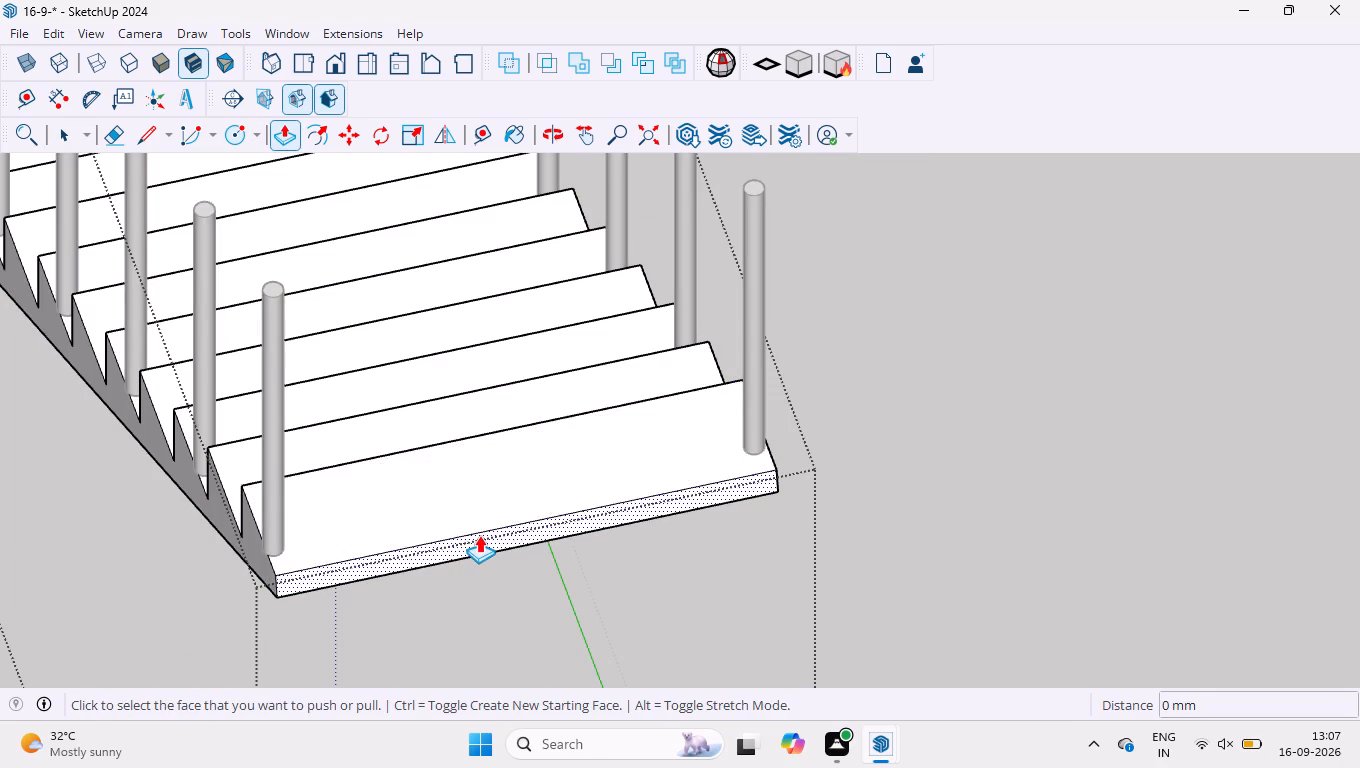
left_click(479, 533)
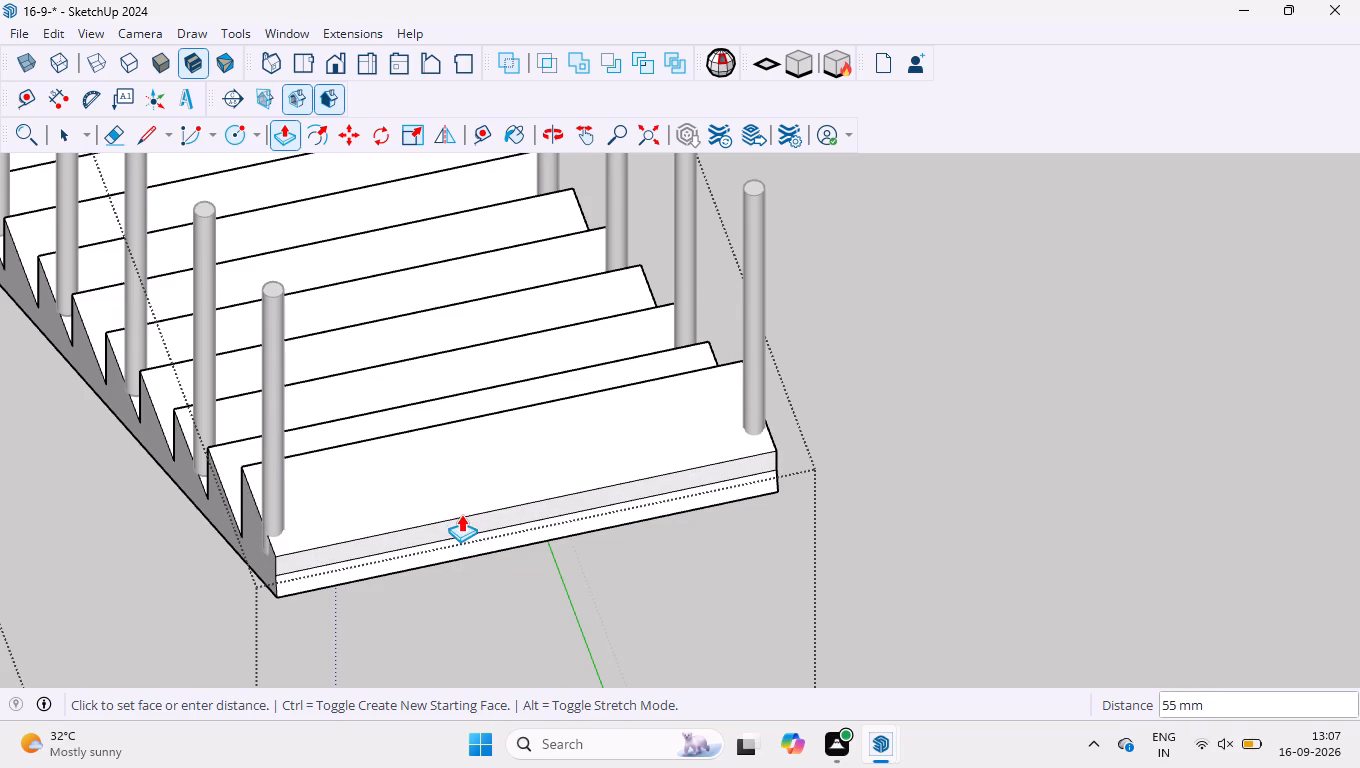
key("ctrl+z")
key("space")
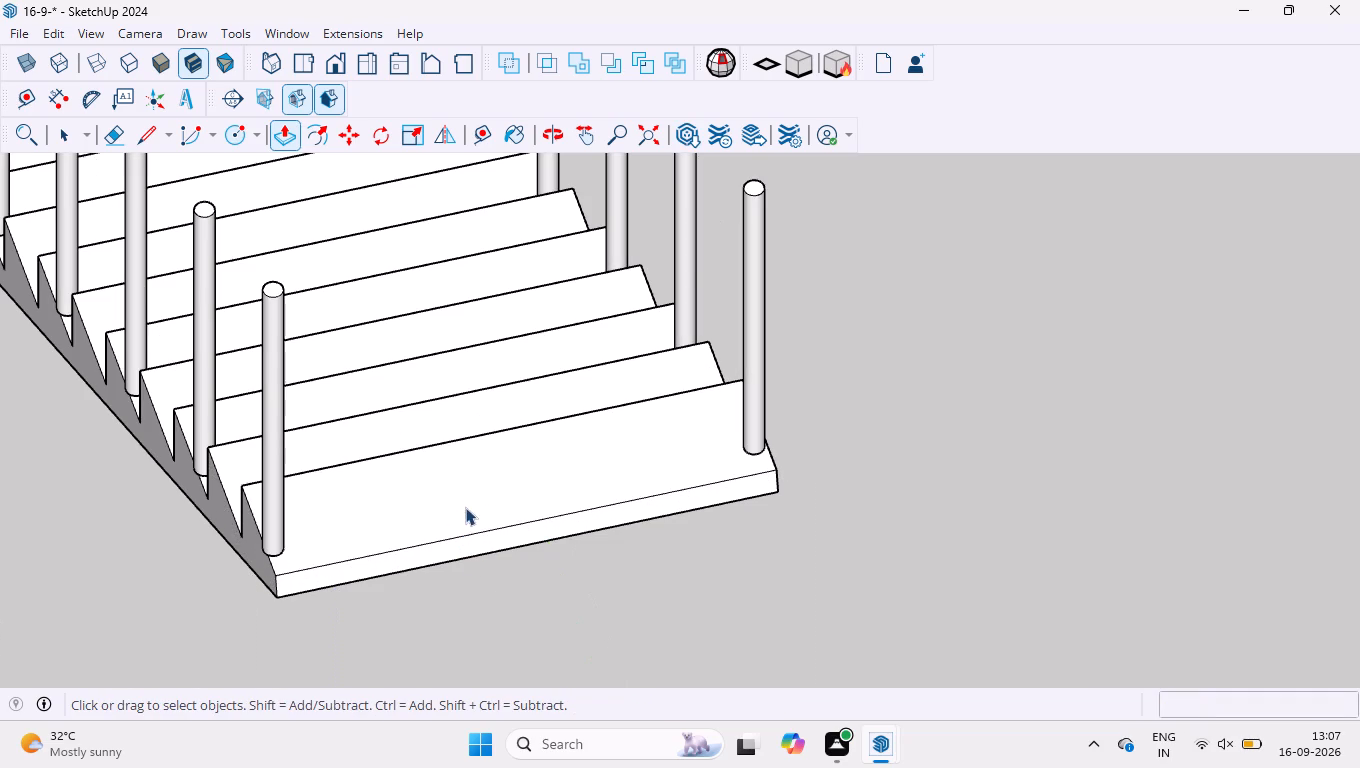
Extend the thin end face of the staircase's top step outward by 1000 mm with Push/Pull to form a landing slab.
triple_click(465, 504)
left_click(278, 143)
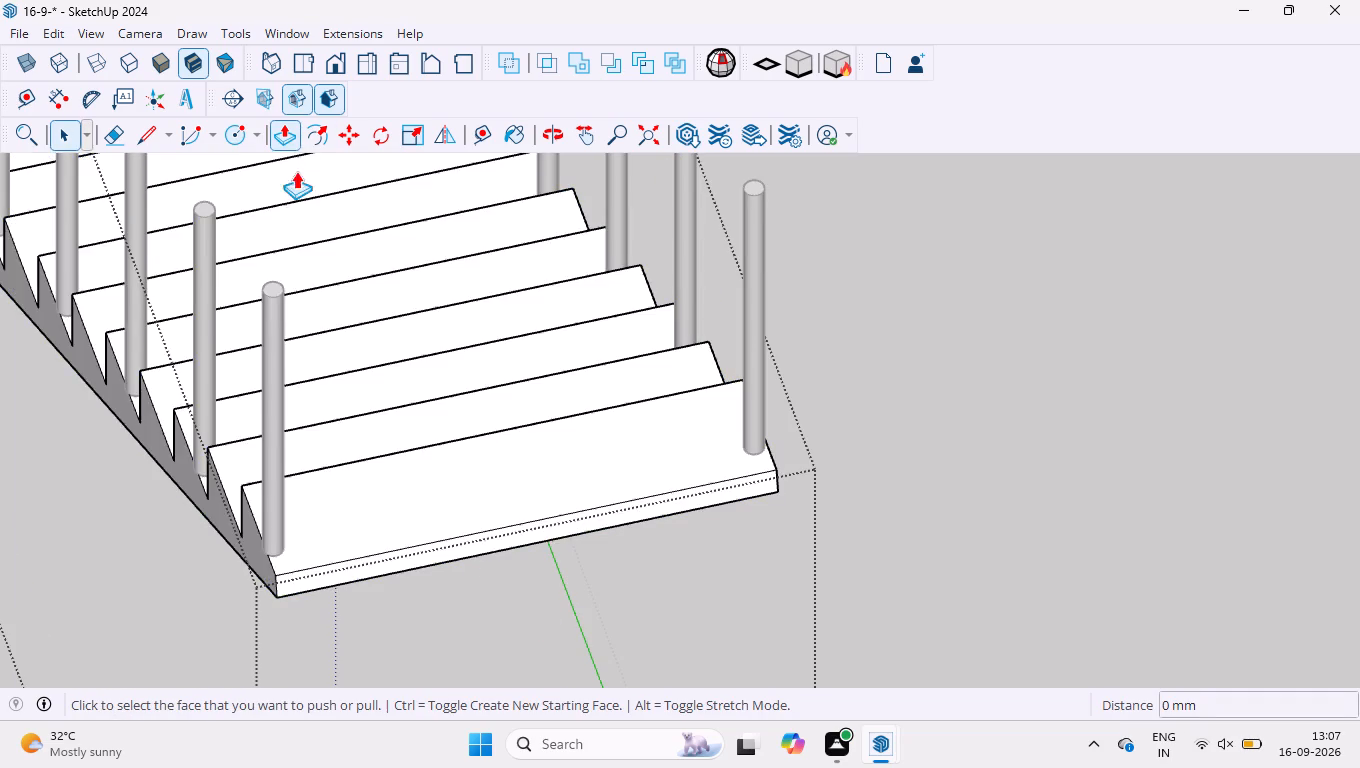
scroll(498, 632, "up", 7)
left_click(536, 457)
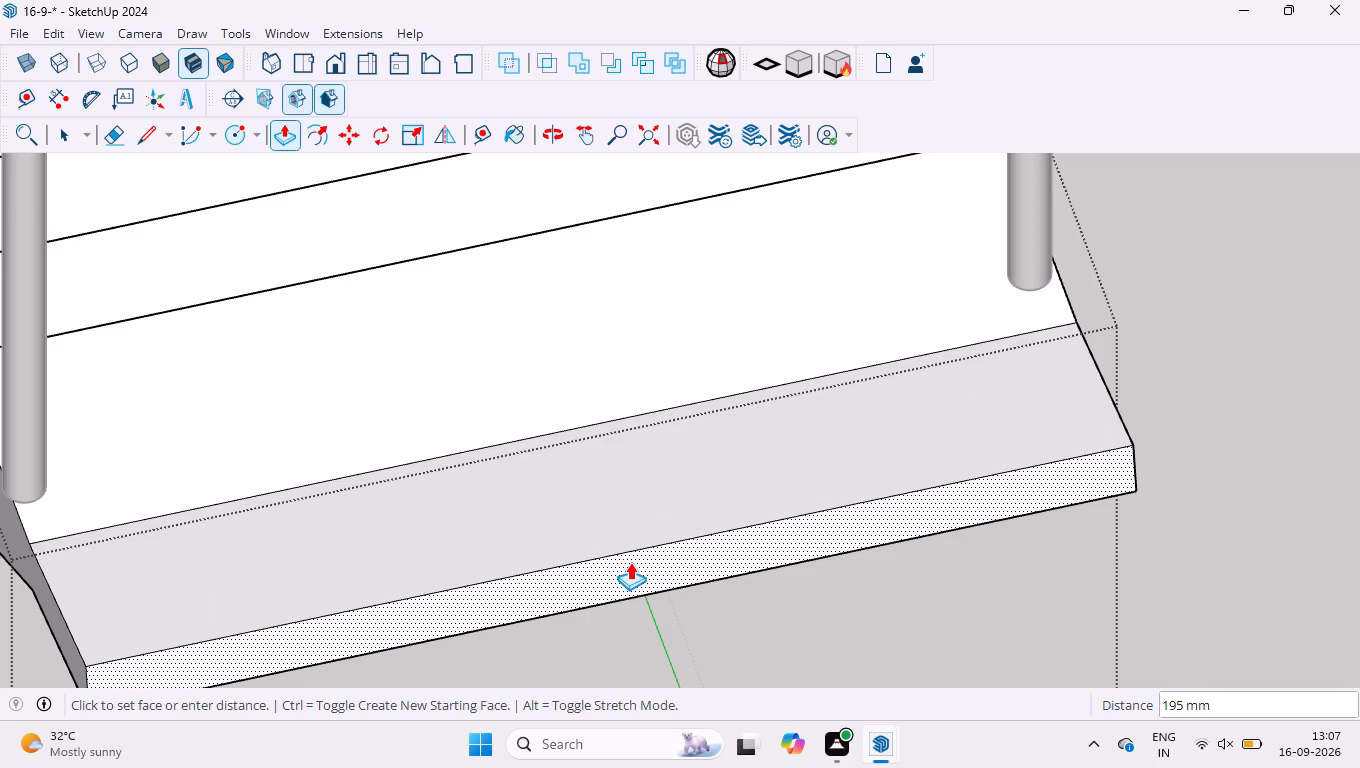
scroll(451, 451, "down", 2)
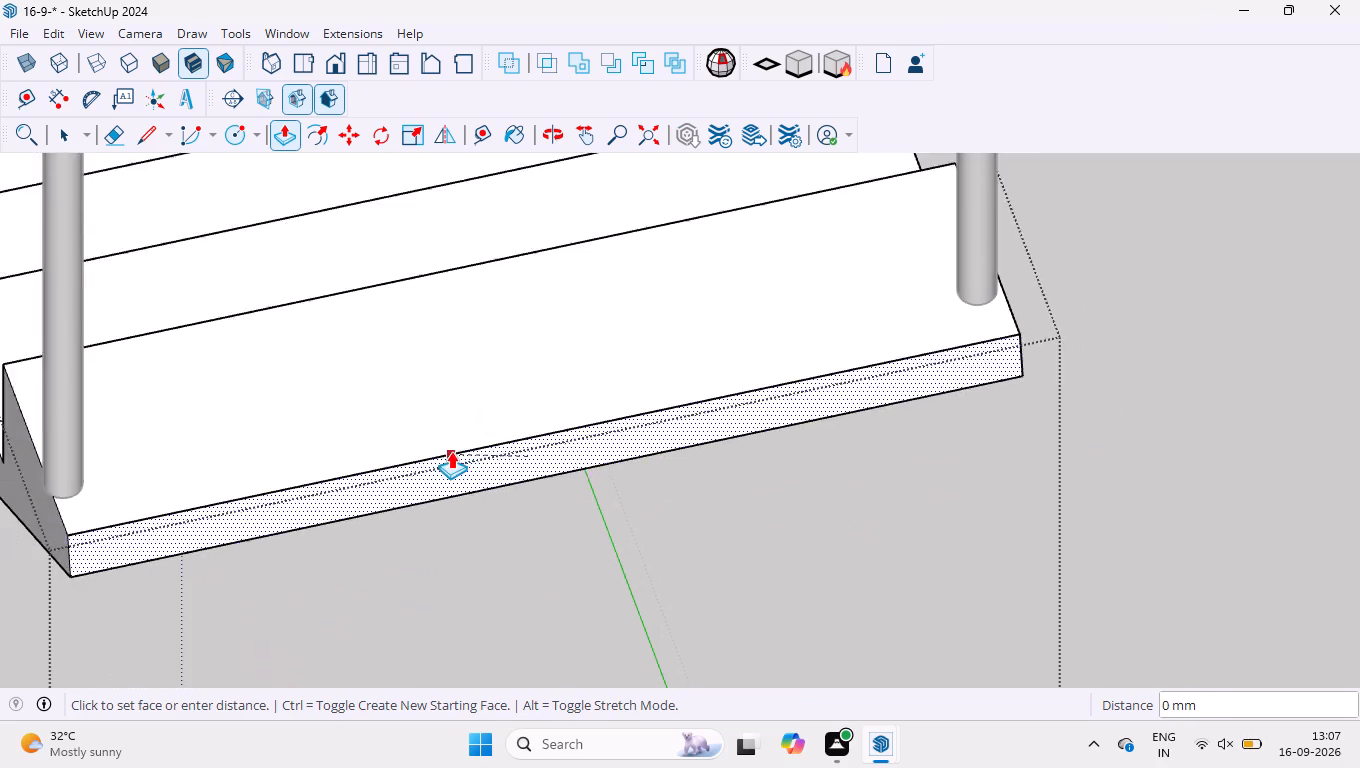
scroll(451, 451, "down", 11)
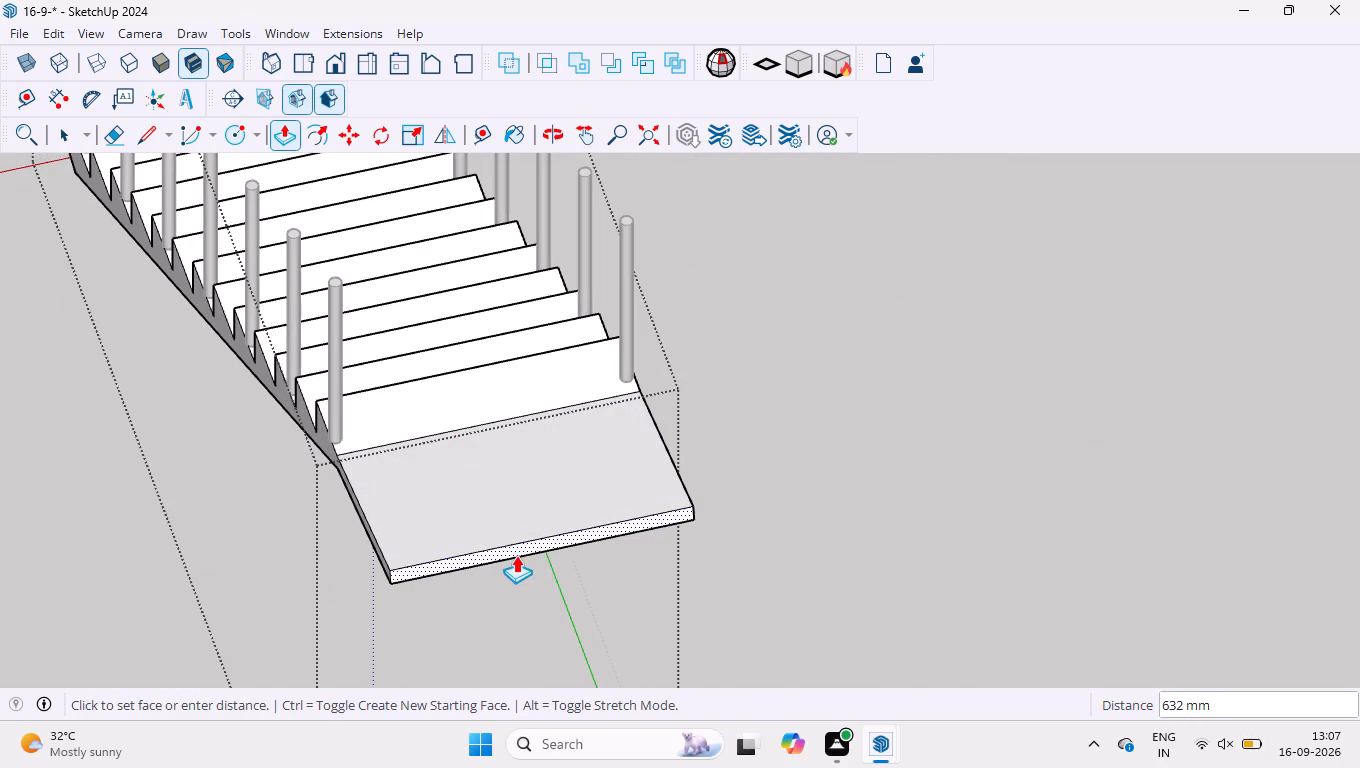
key("1")
type("000")
key("Return")
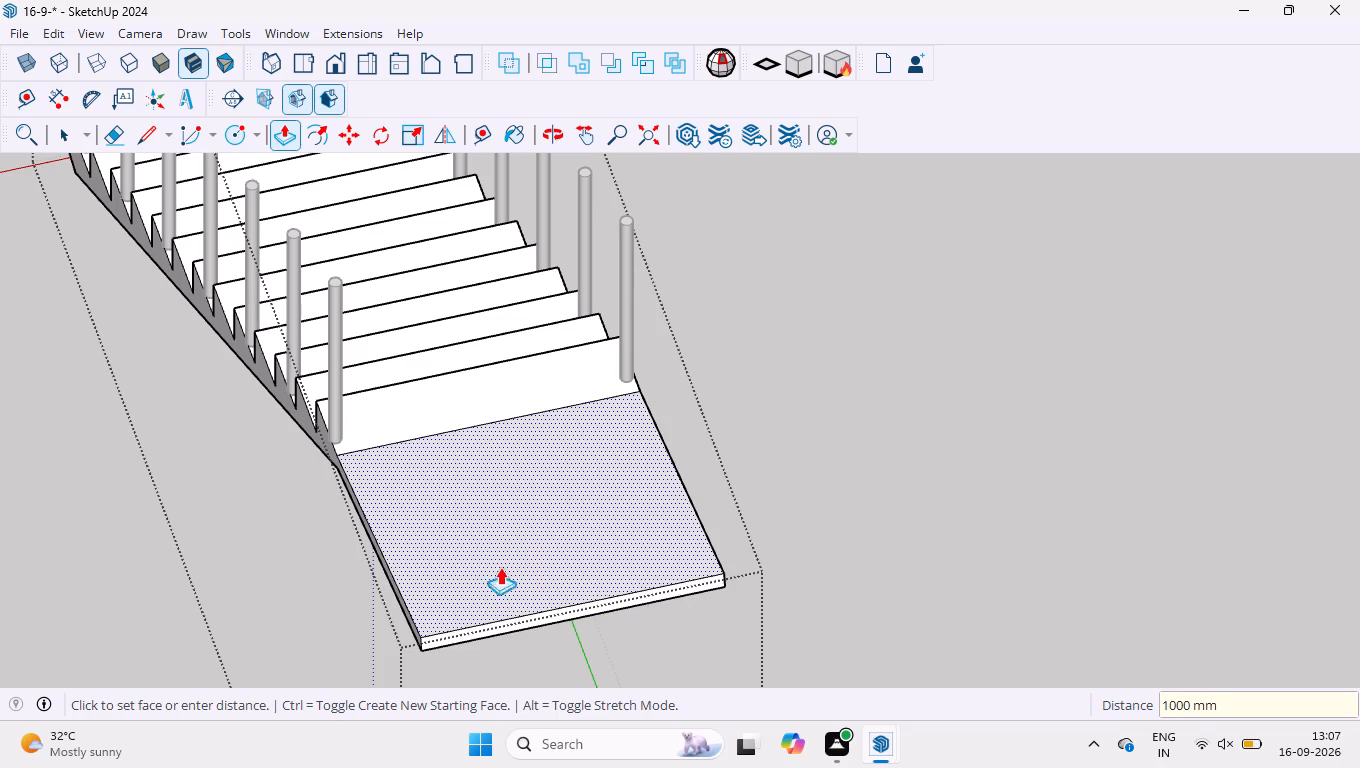
key("space")
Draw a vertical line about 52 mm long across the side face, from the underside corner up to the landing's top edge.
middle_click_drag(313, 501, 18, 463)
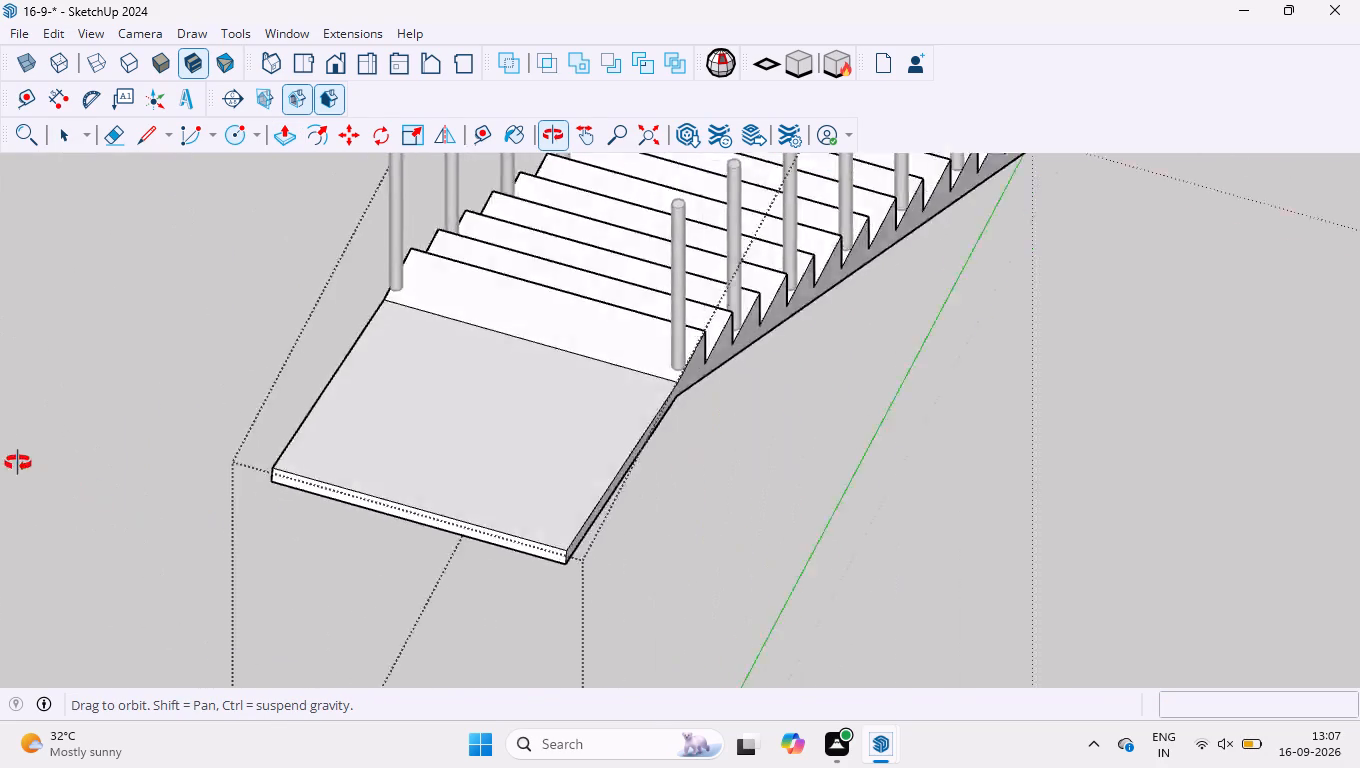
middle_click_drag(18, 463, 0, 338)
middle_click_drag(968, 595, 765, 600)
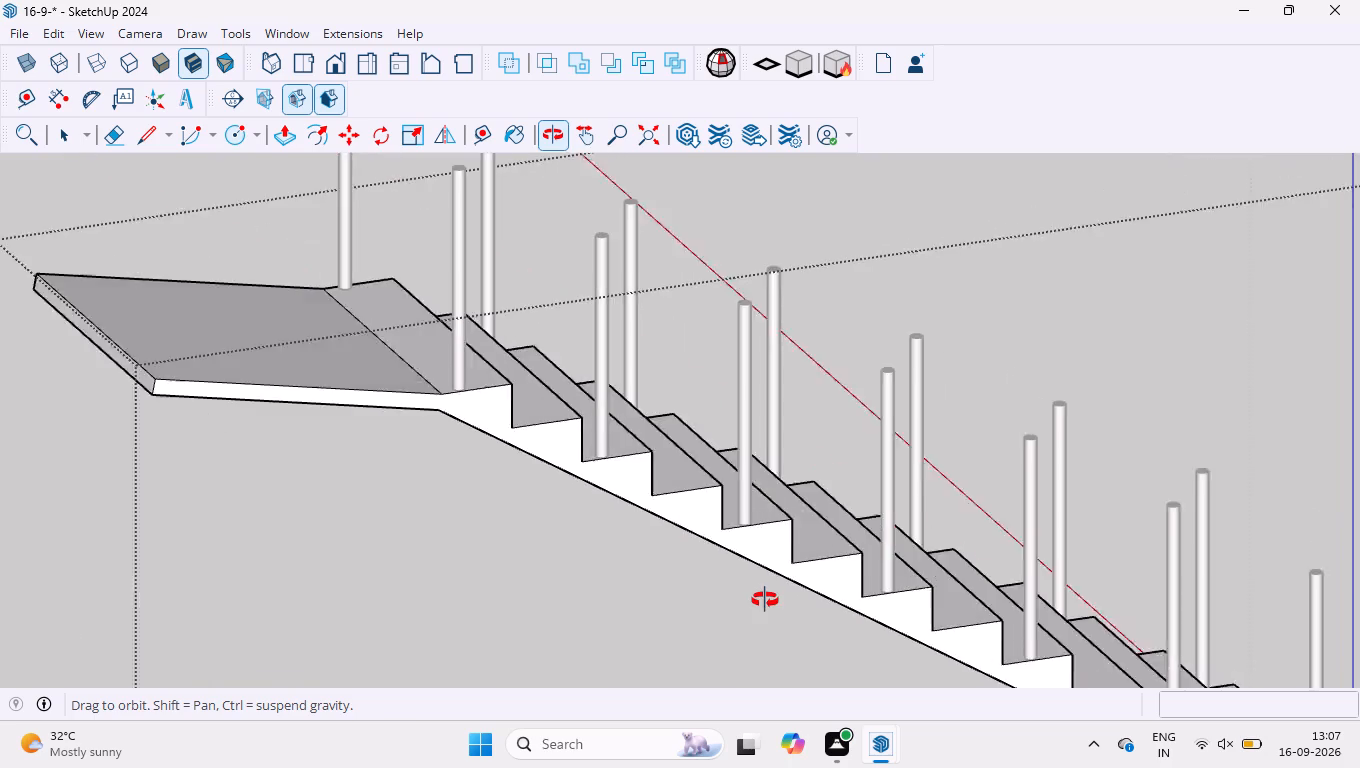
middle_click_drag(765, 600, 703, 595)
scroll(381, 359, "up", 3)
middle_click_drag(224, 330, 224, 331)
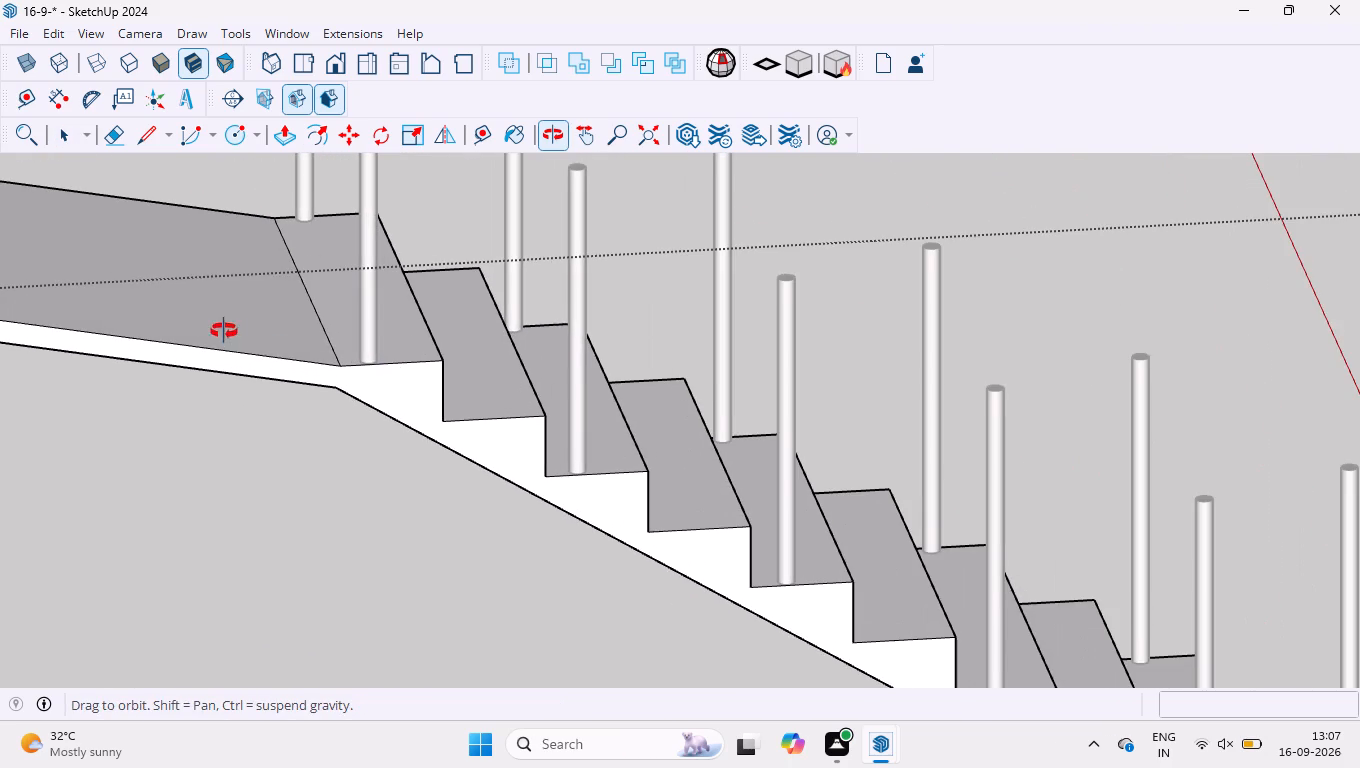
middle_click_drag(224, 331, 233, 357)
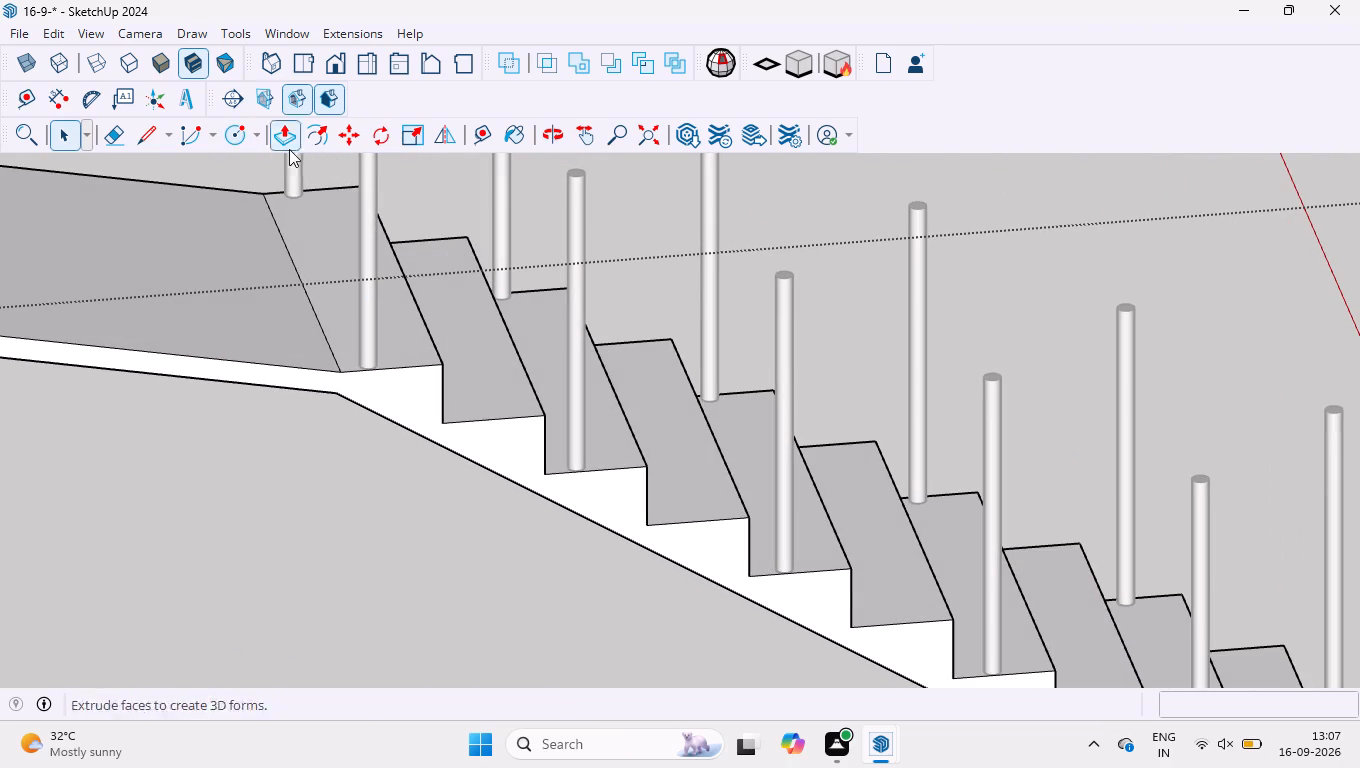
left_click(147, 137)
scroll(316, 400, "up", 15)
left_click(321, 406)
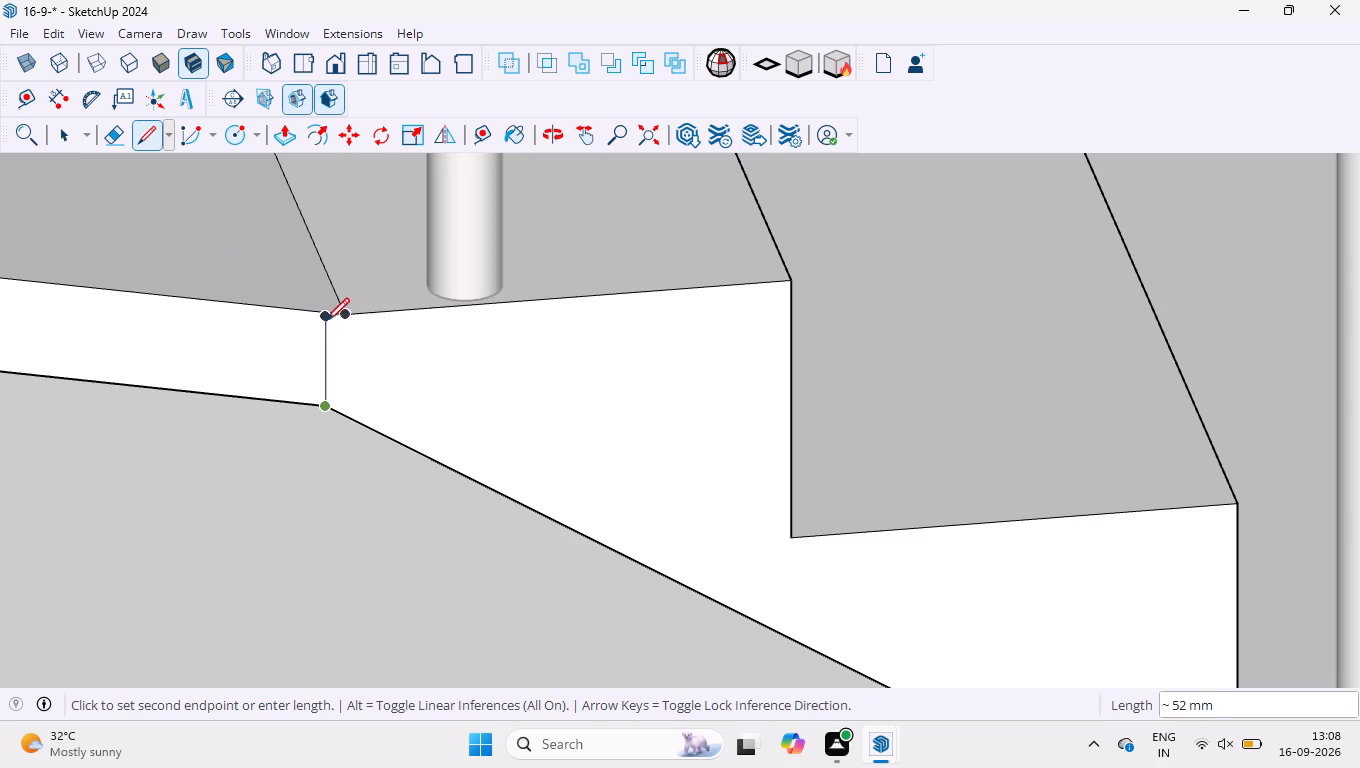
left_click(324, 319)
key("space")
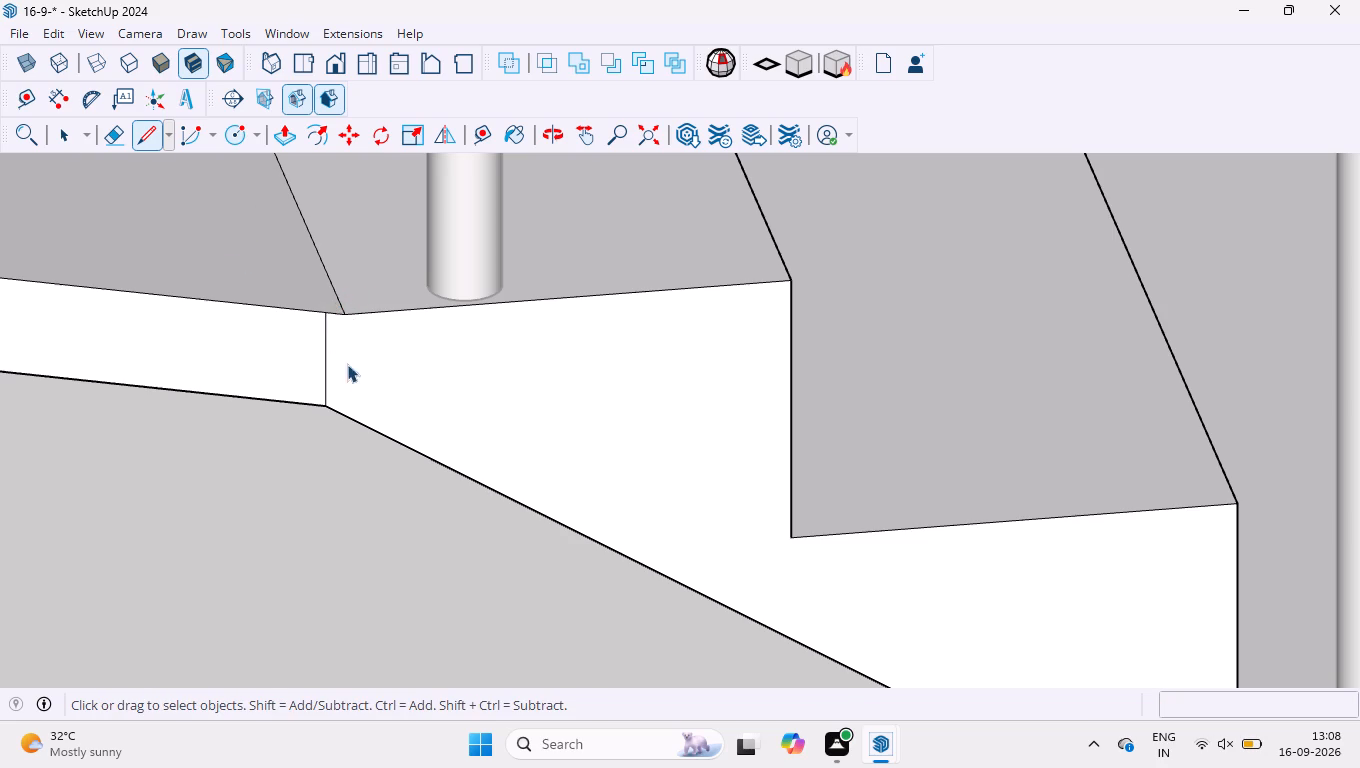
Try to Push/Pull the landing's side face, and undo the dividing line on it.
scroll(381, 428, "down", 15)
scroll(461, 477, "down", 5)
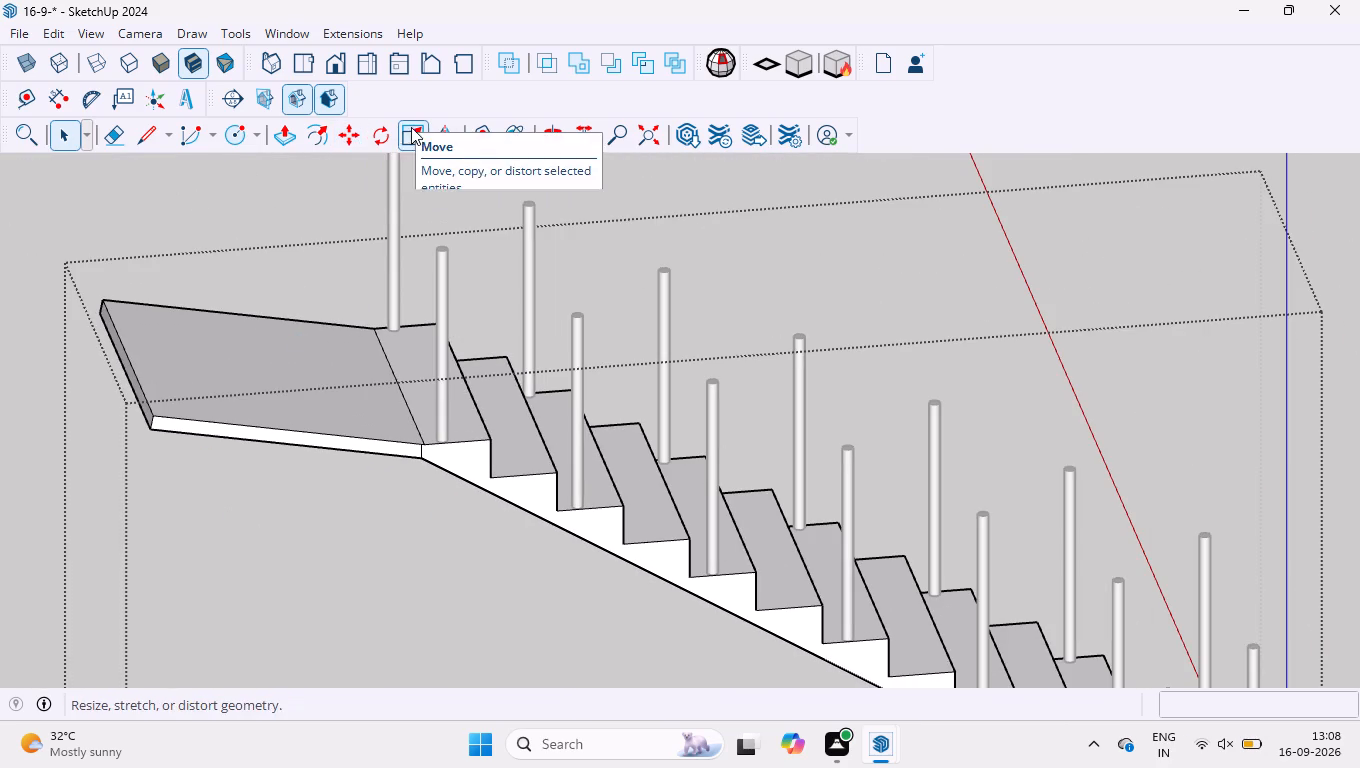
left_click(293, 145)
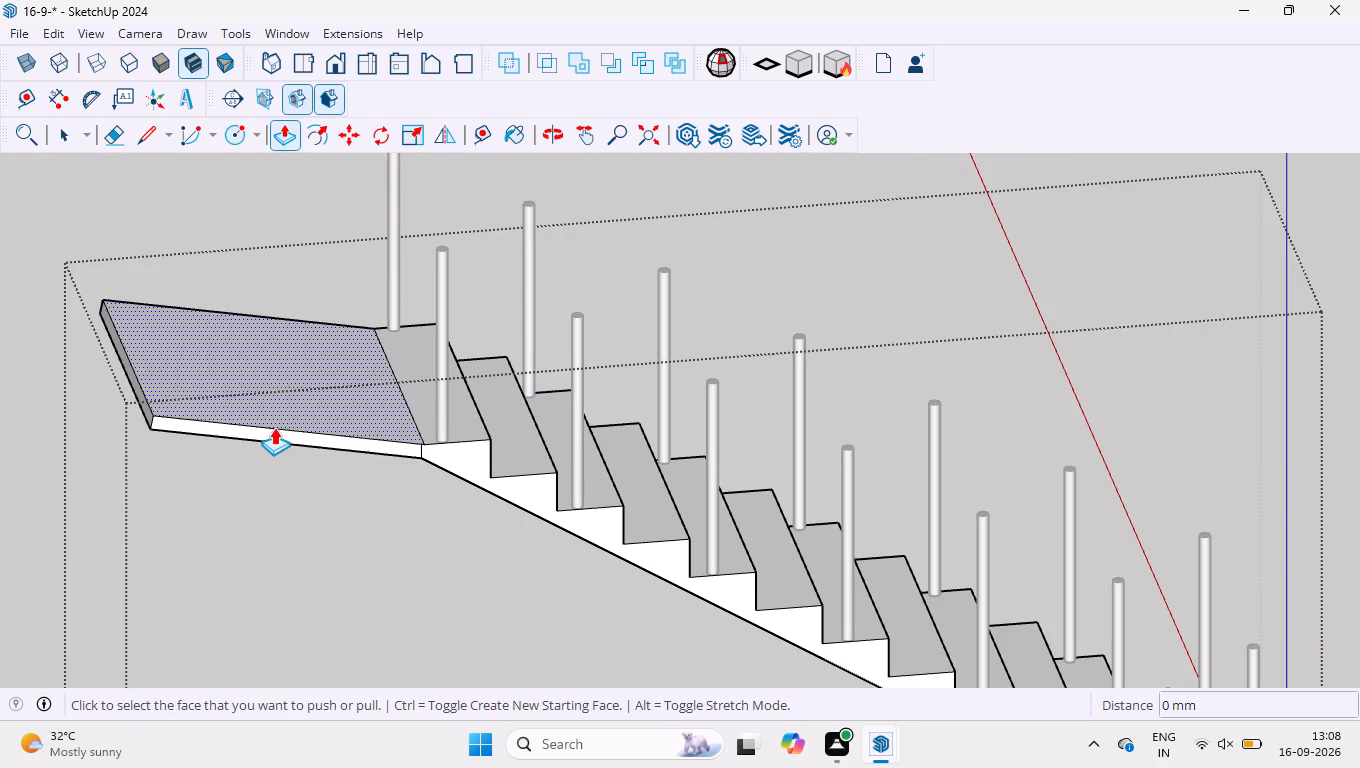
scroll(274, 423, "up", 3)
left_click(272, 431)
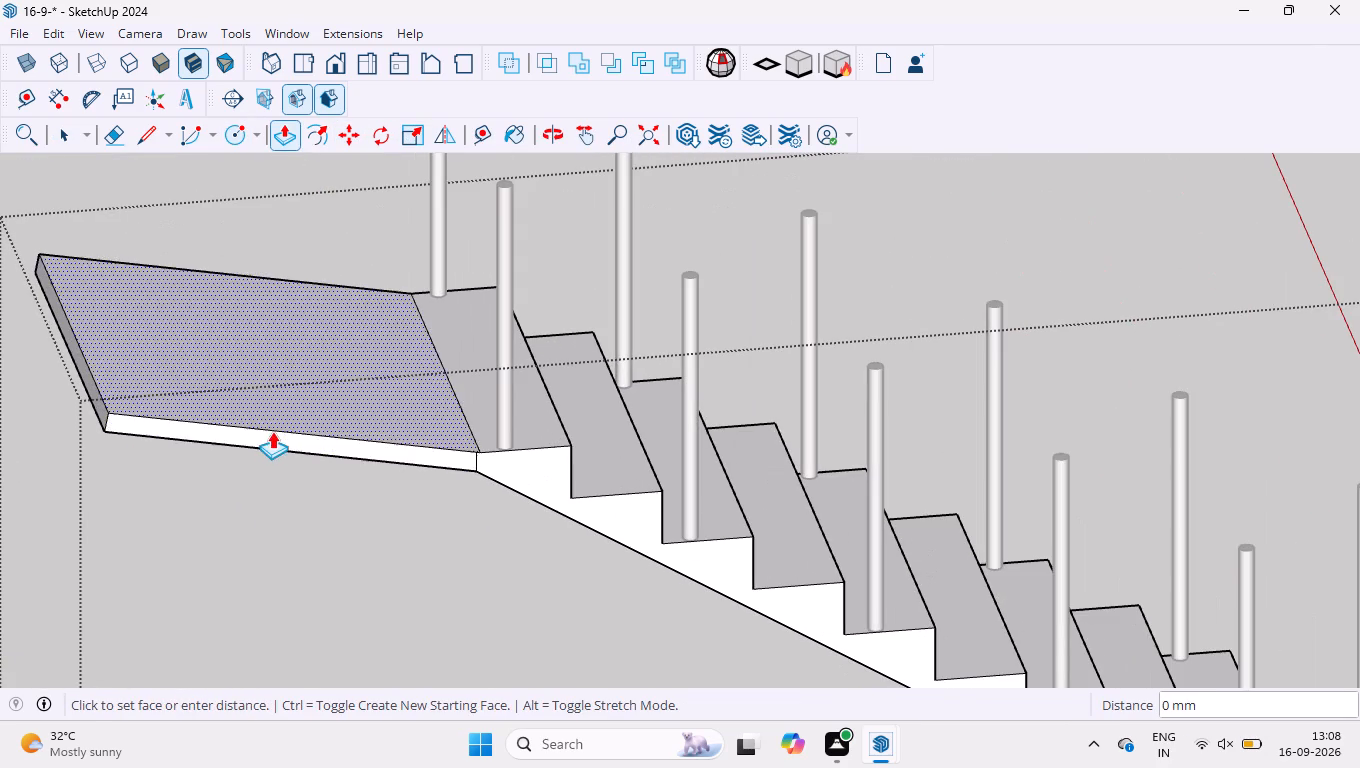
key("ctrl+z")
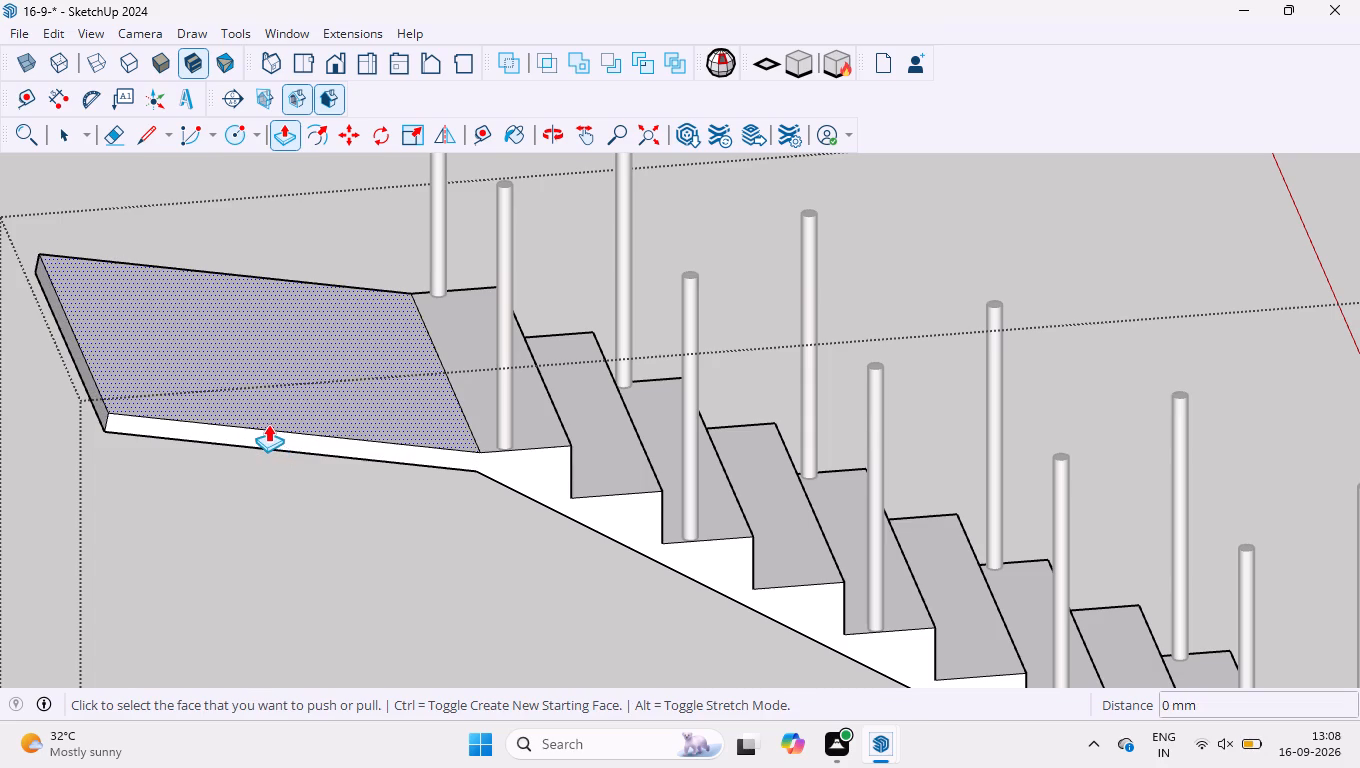
Draw a line about 56 mm long from the underside corner square across to the landing's top edge, separating the landing's side face from the stairs.
scroll(268, 424, "up", 2)
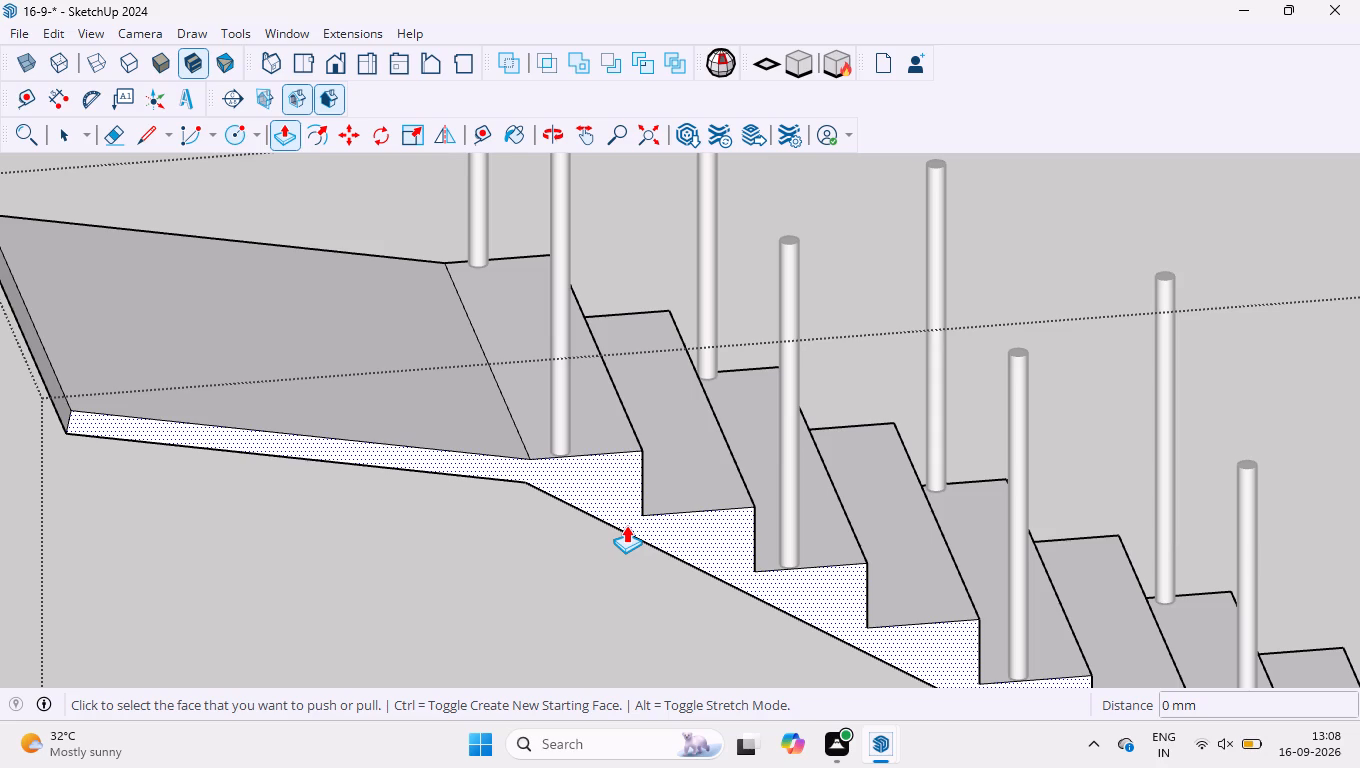
key("space")
scroll(558, 505, "up", 1)
scroll(436, 398, "up", 3)
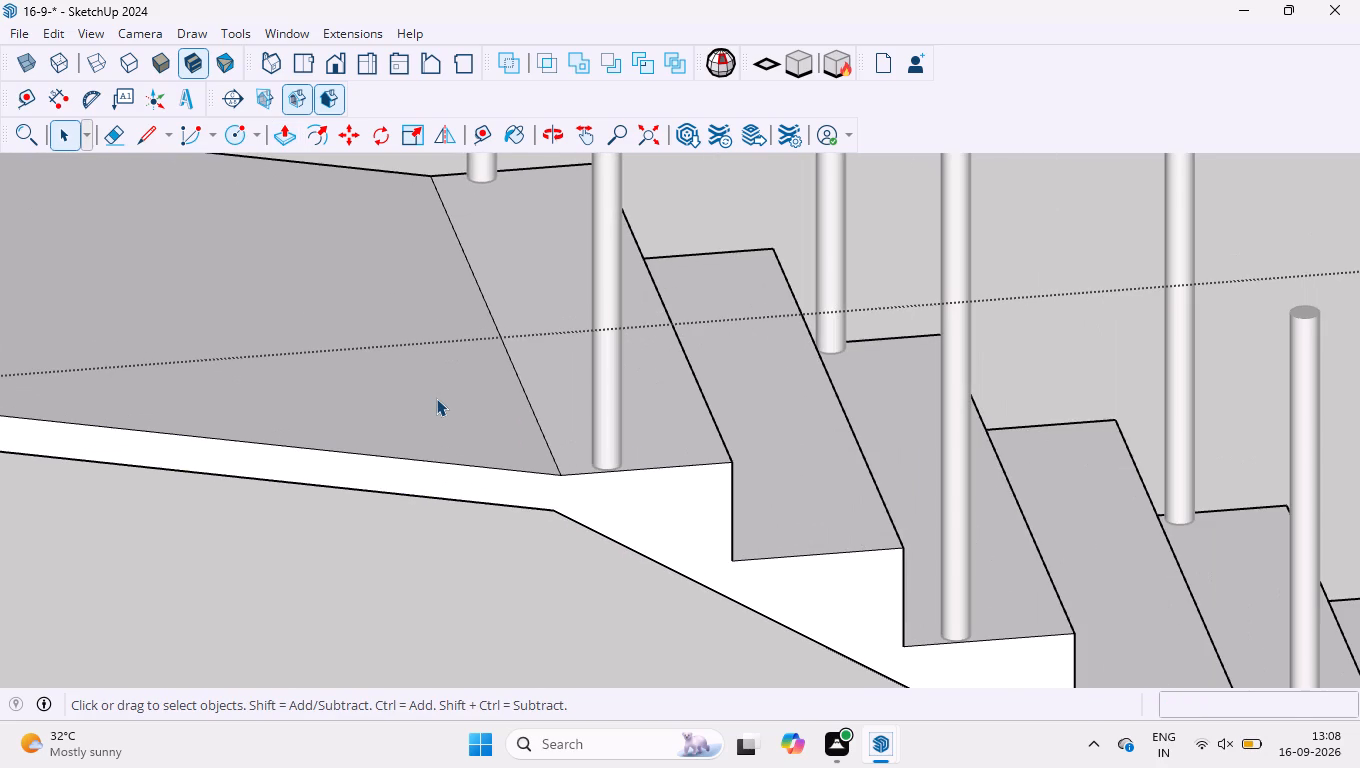
left_click(143, 147)
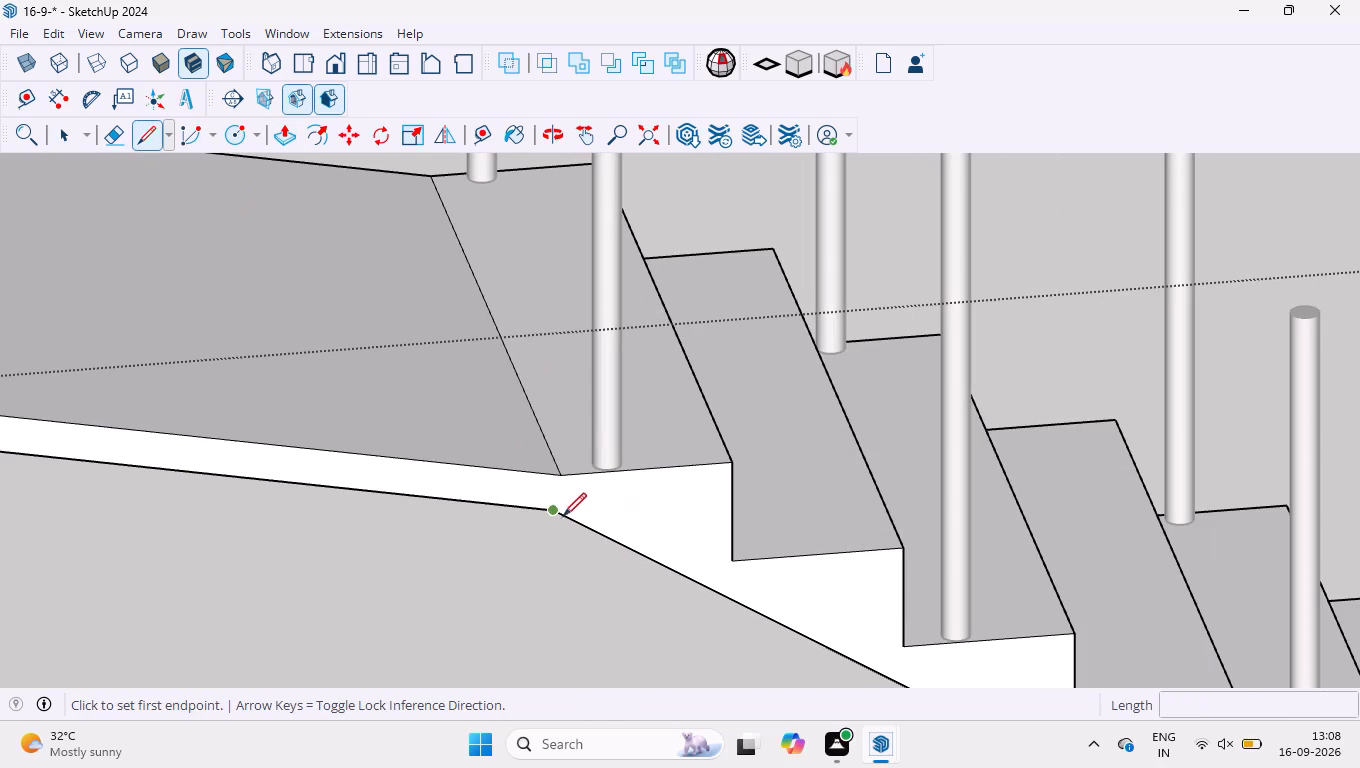
left_click(555, 509)
scroll(546, 480, "up", 11)
scroll(569, 572, "up", 4)
key("space")
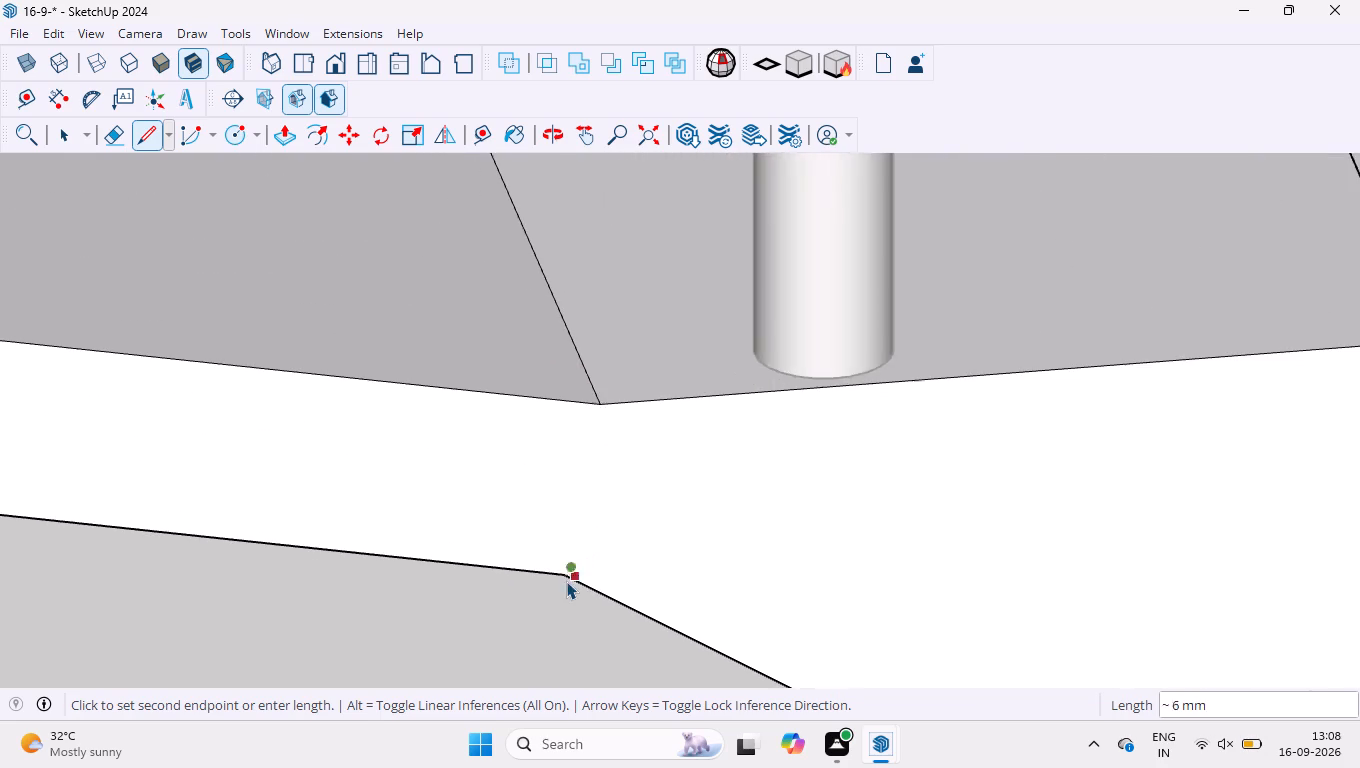
scroll(566, 581, "up", 4)
key("space")
left_click(154, 146)
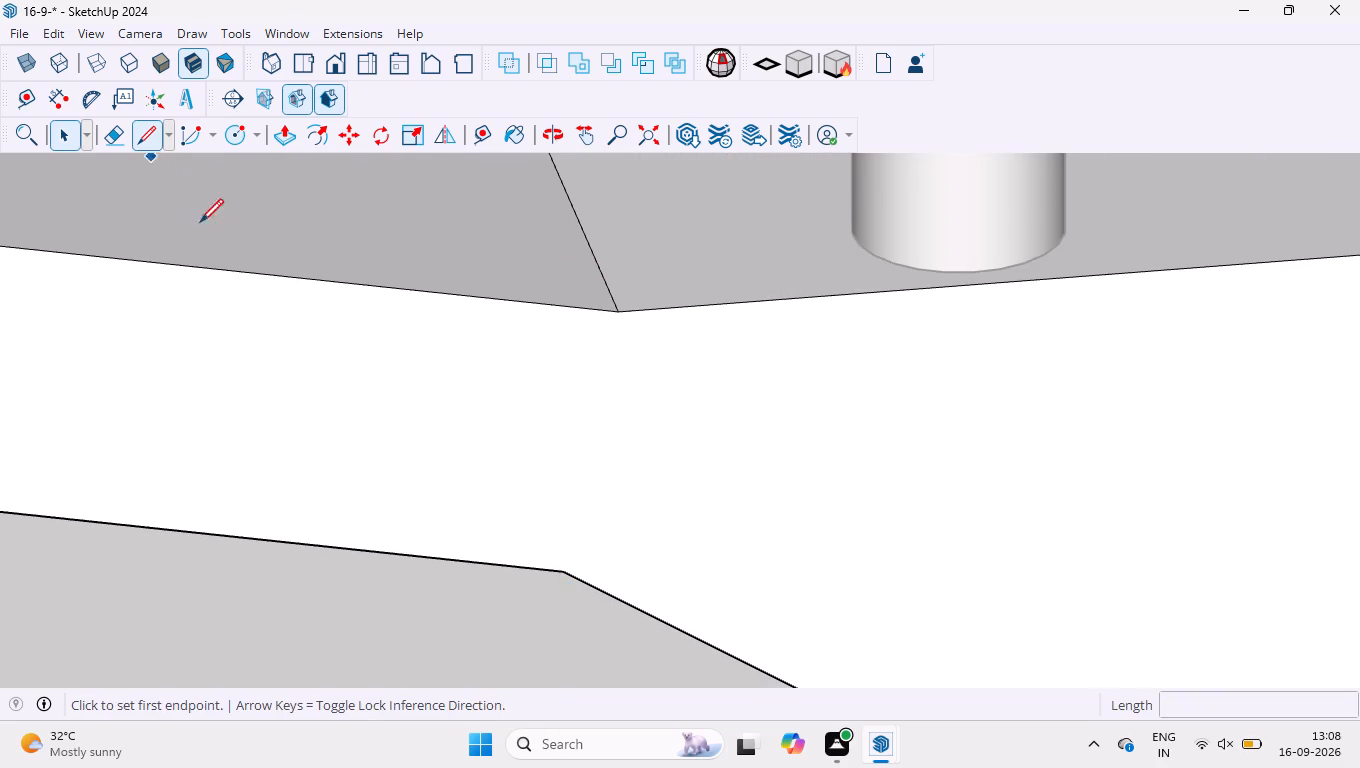
left_click(564, 577)
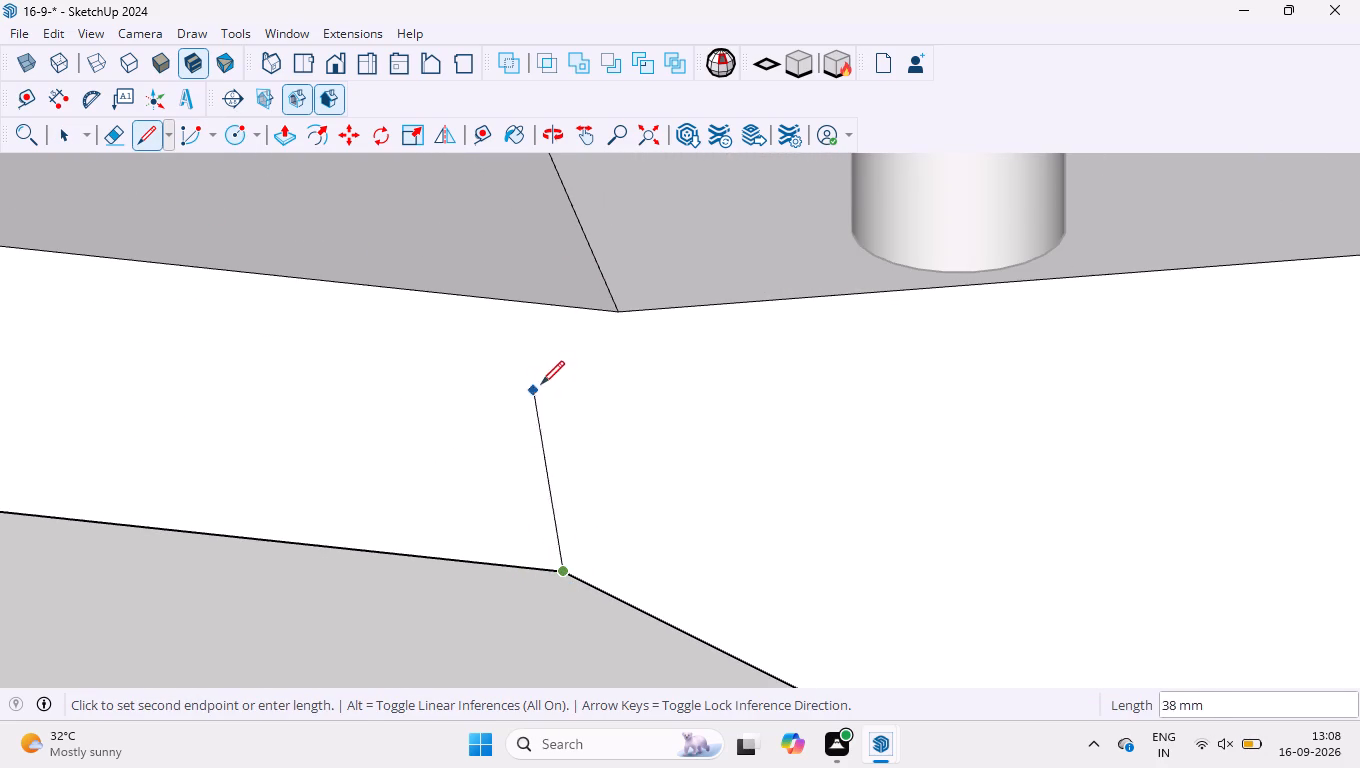
left_click(538, 308)
key("space")
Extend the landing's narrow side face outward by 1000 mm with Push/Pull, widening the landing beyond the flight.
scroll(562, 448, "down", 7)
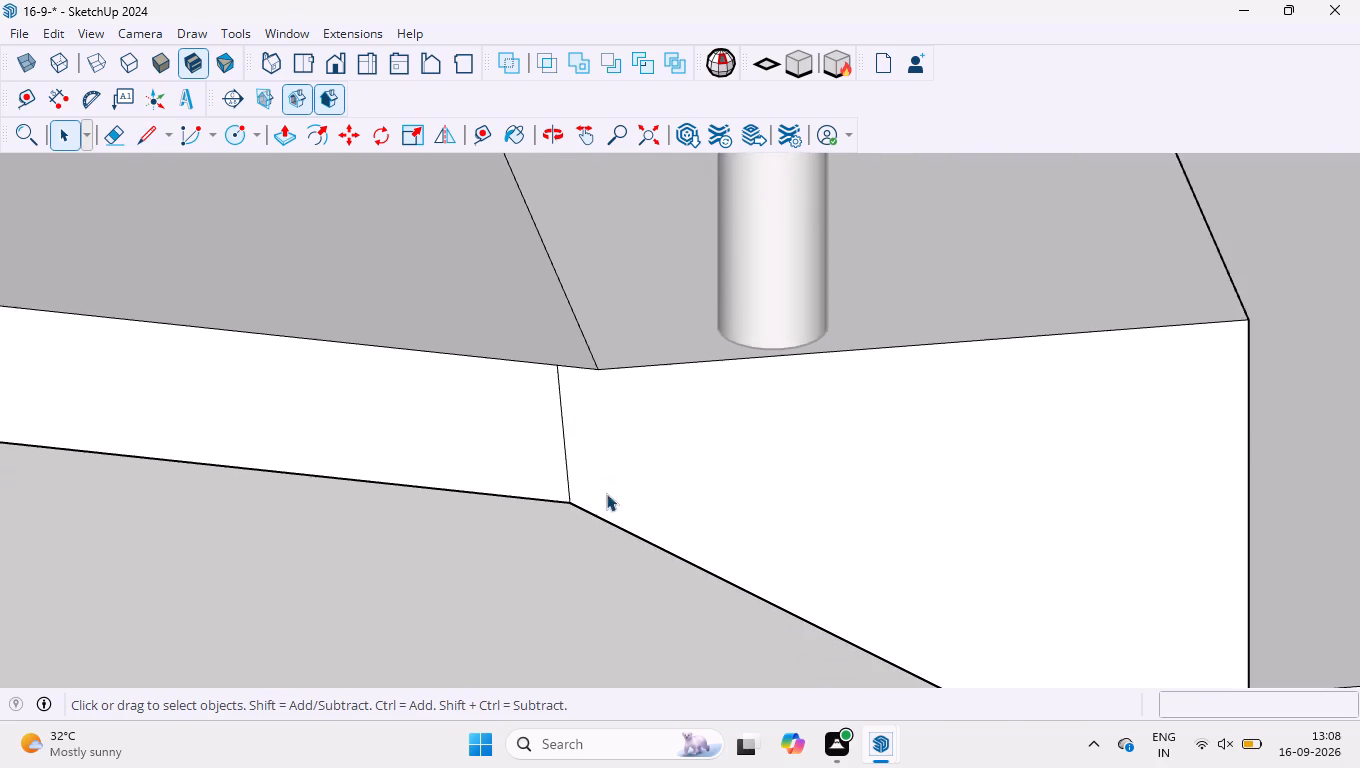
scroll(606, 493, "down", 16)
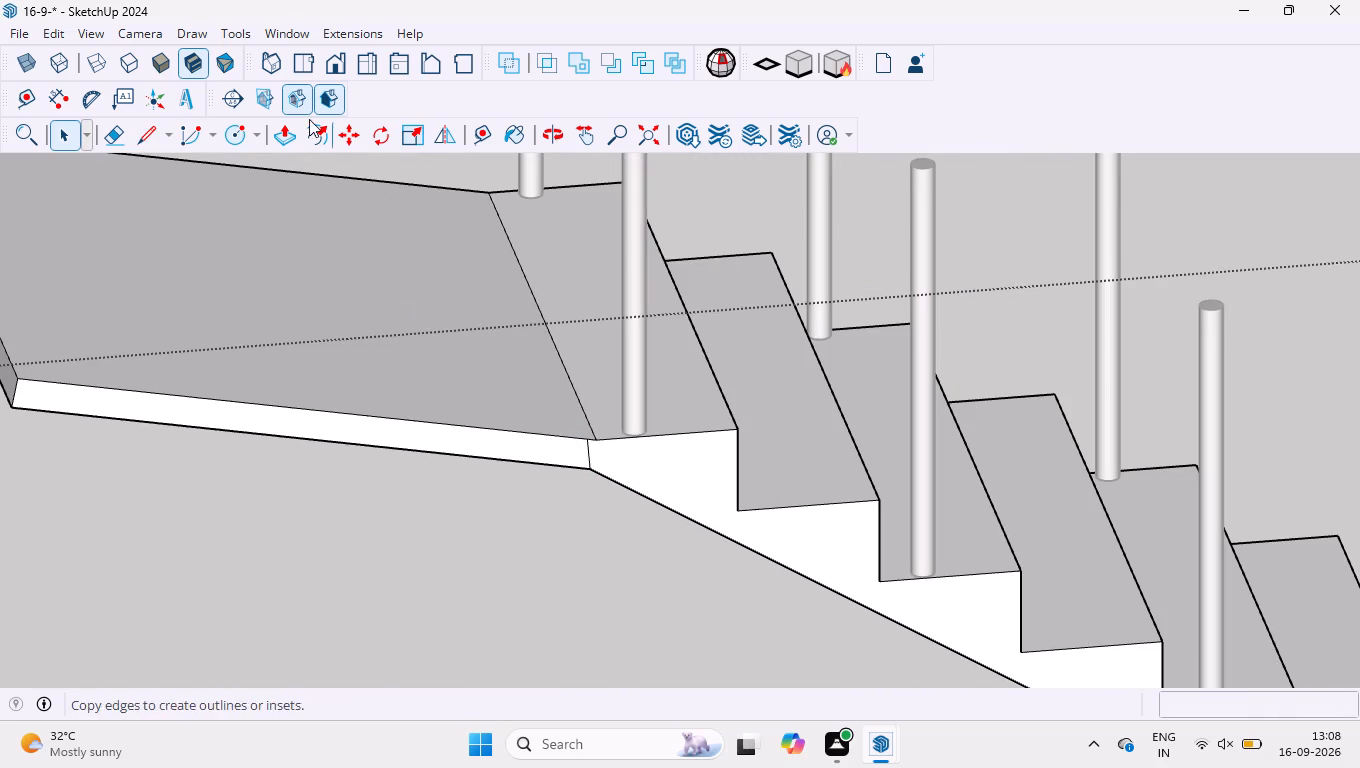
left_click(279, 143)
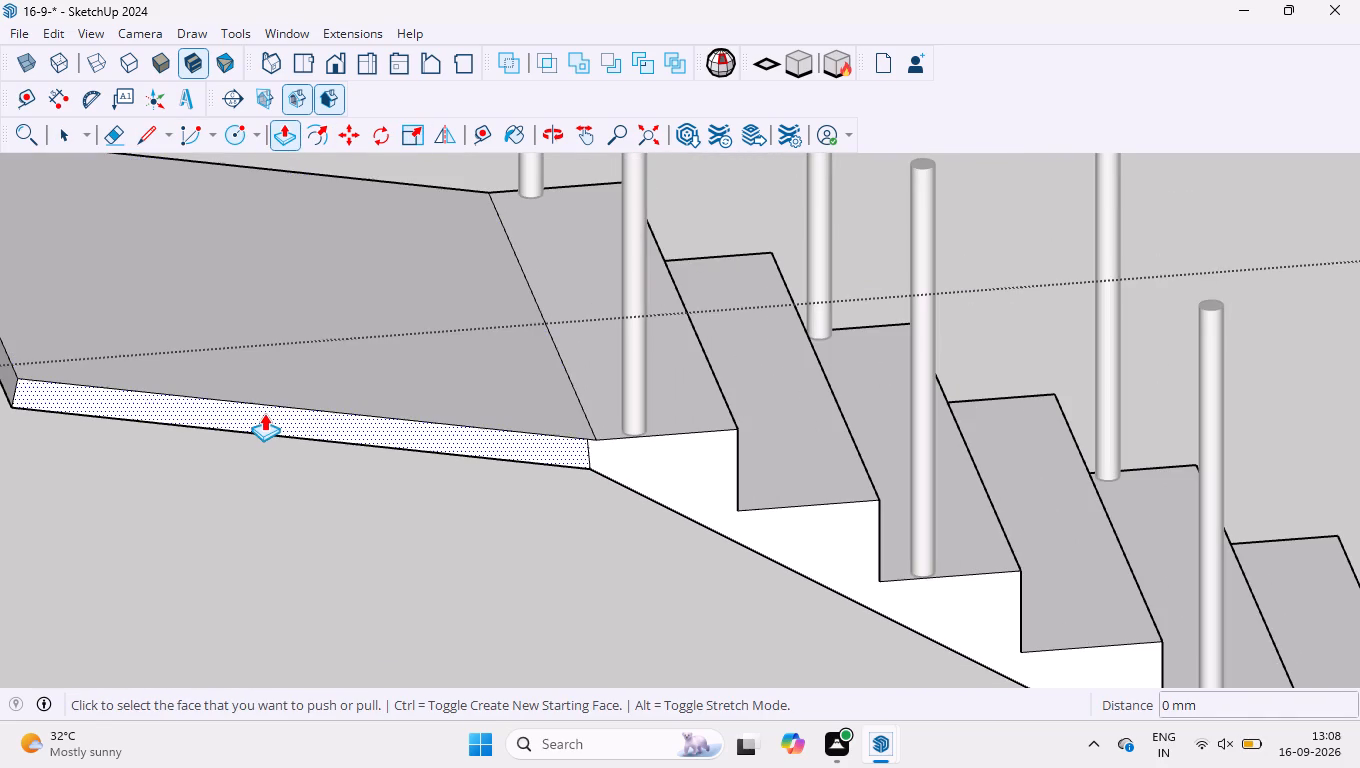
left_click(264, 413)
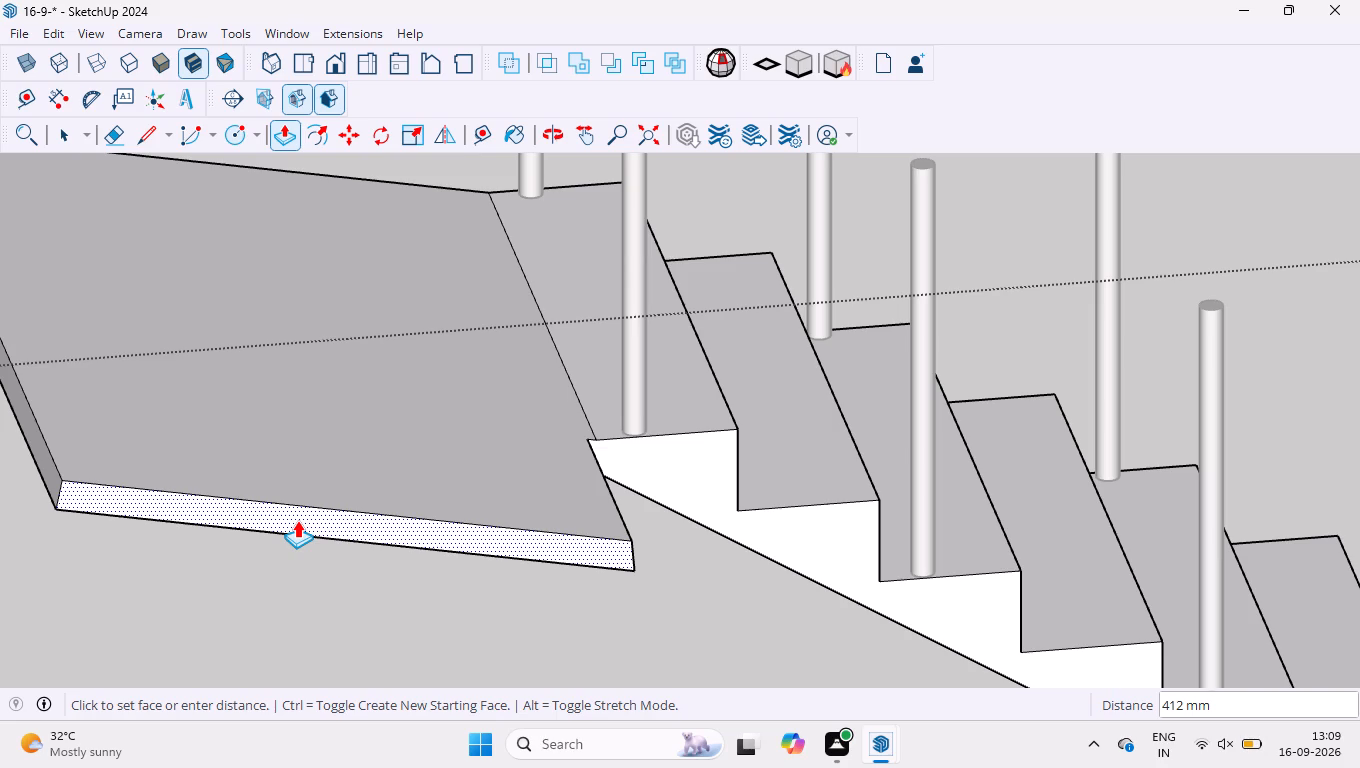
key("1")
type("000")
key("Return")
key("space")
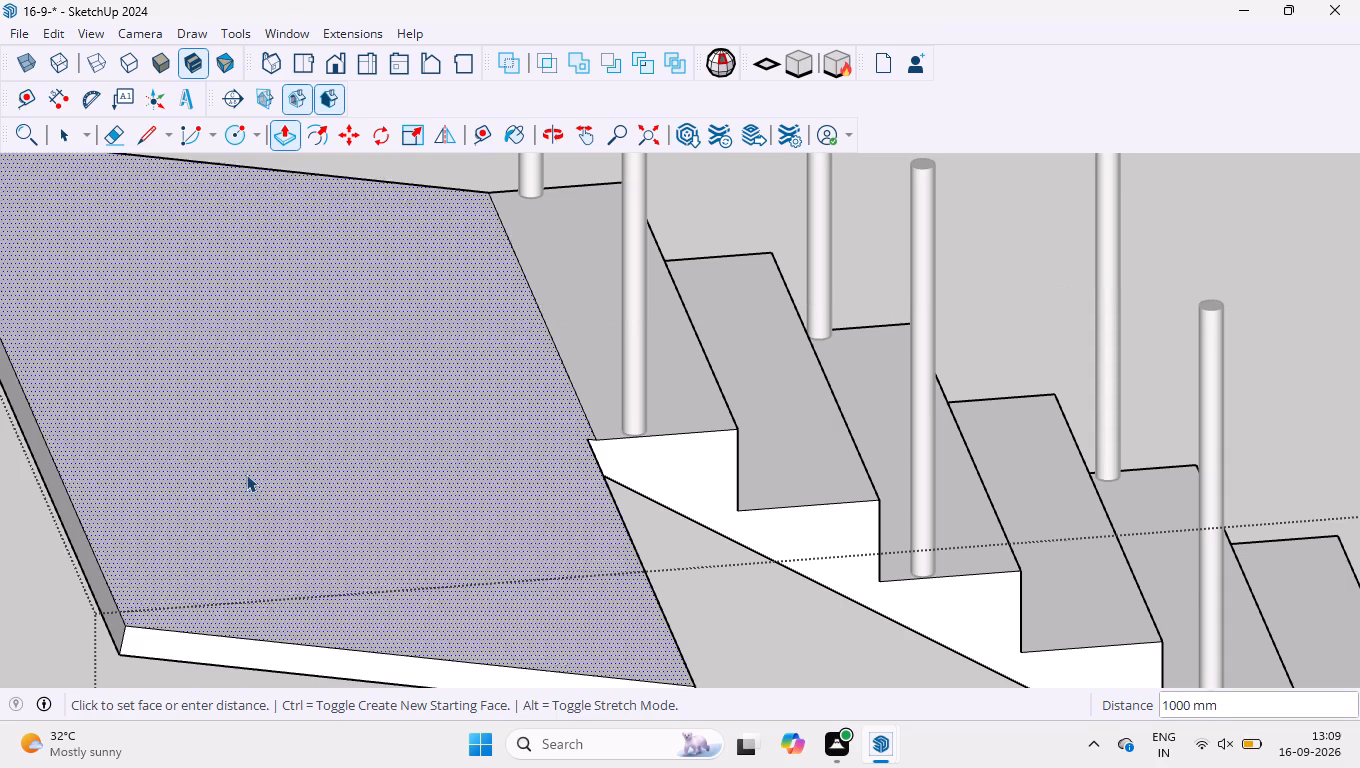
Examine the widened landing and its junction with the top step from several sides.
scroll(245, 480, "down", 4)
scroll(404, 468, "down", 4)
middle_click_drag(990, 476, 430, 460)
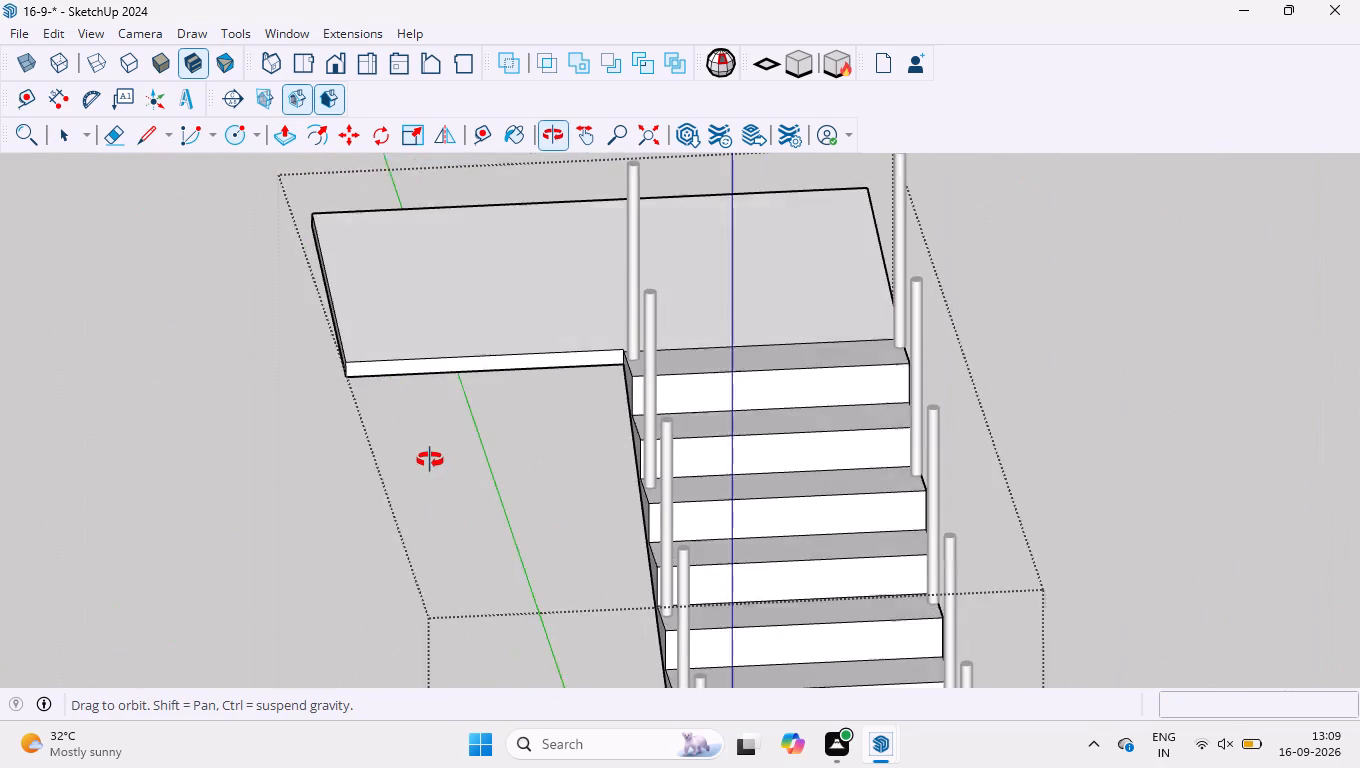
middle_click_drag(430, 460, 517, 495)
left_click(165, 496)
scroll(429, 542, "down", 4)
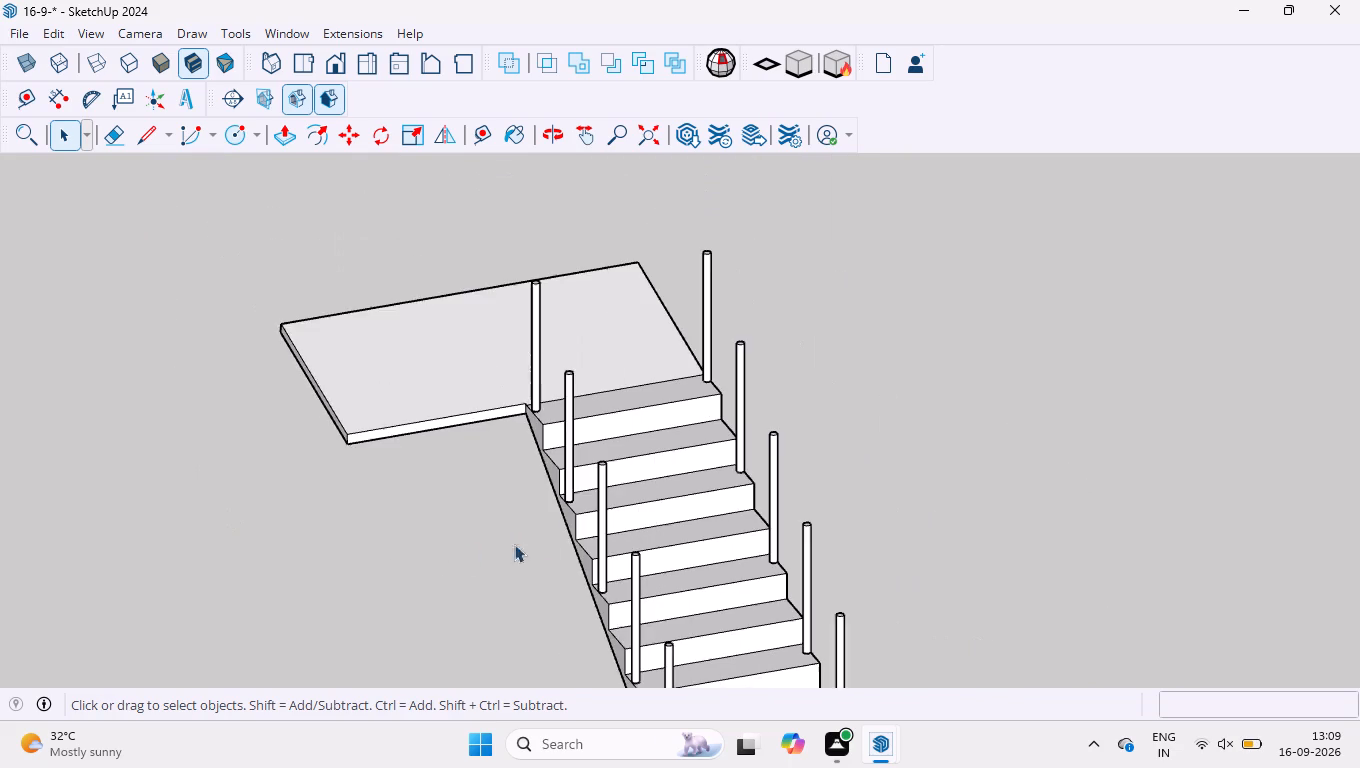
scroll(579, 459, "down", 5)
scroll(909, 480, "down", 1)
middle_click_drag(800, 470, 711, 516)
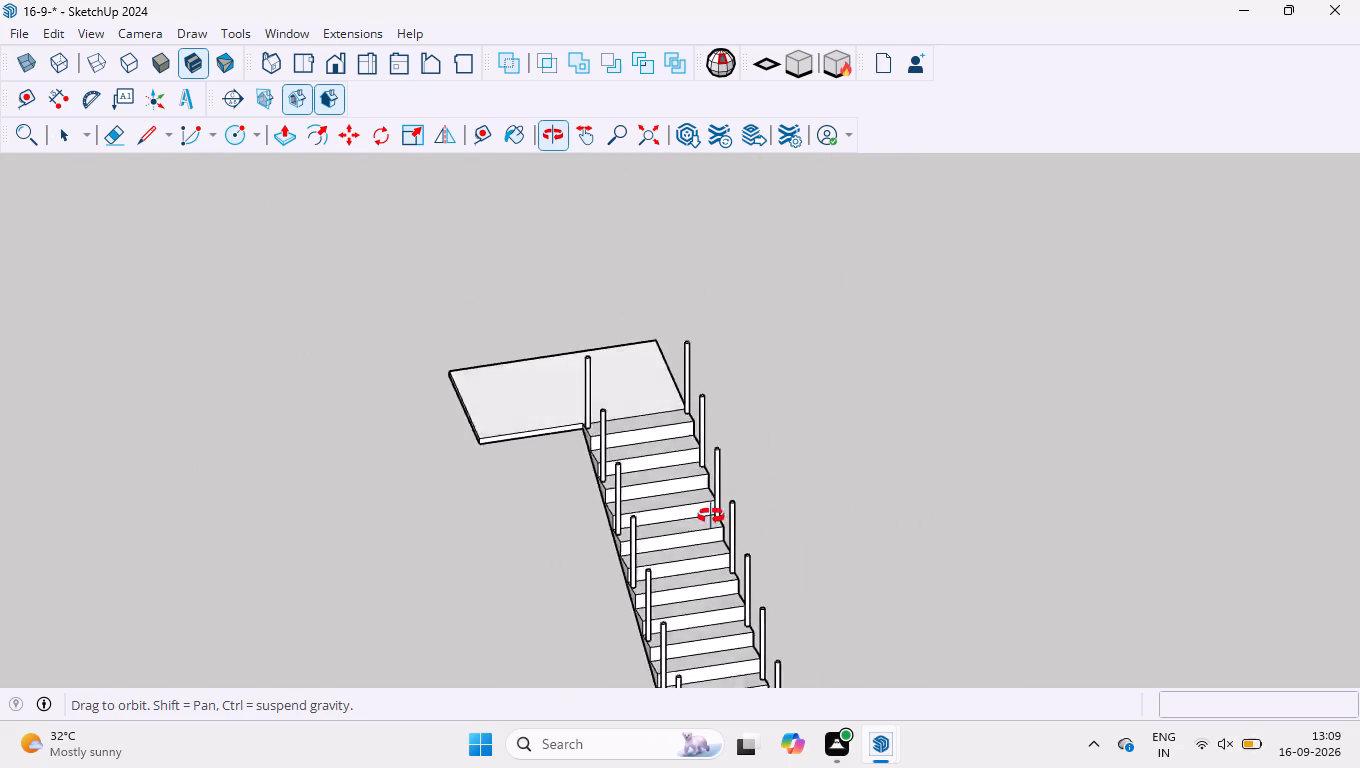
middle_click_drag(711, 516, 0, 477)
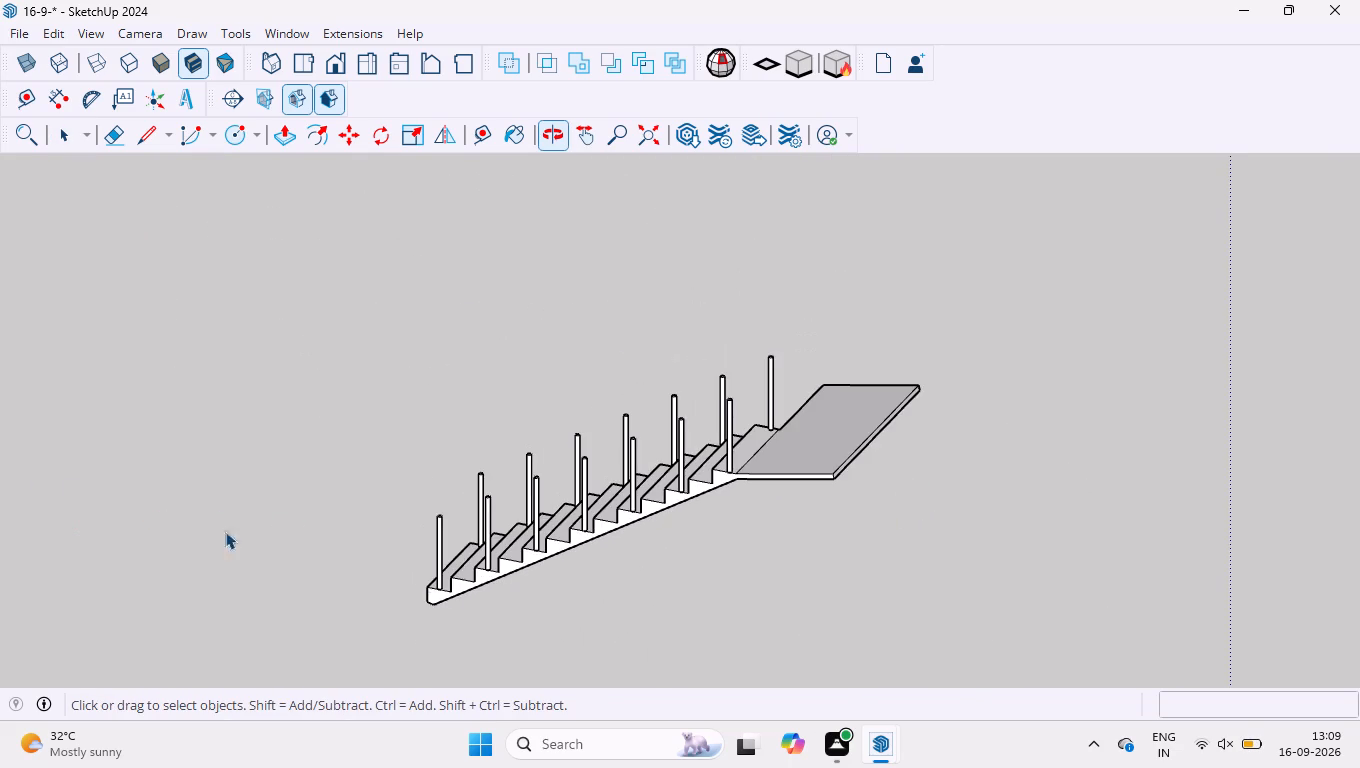
scroll(621, 574, "down", 3)
middle_click_drag(675, 525, 416, 564)
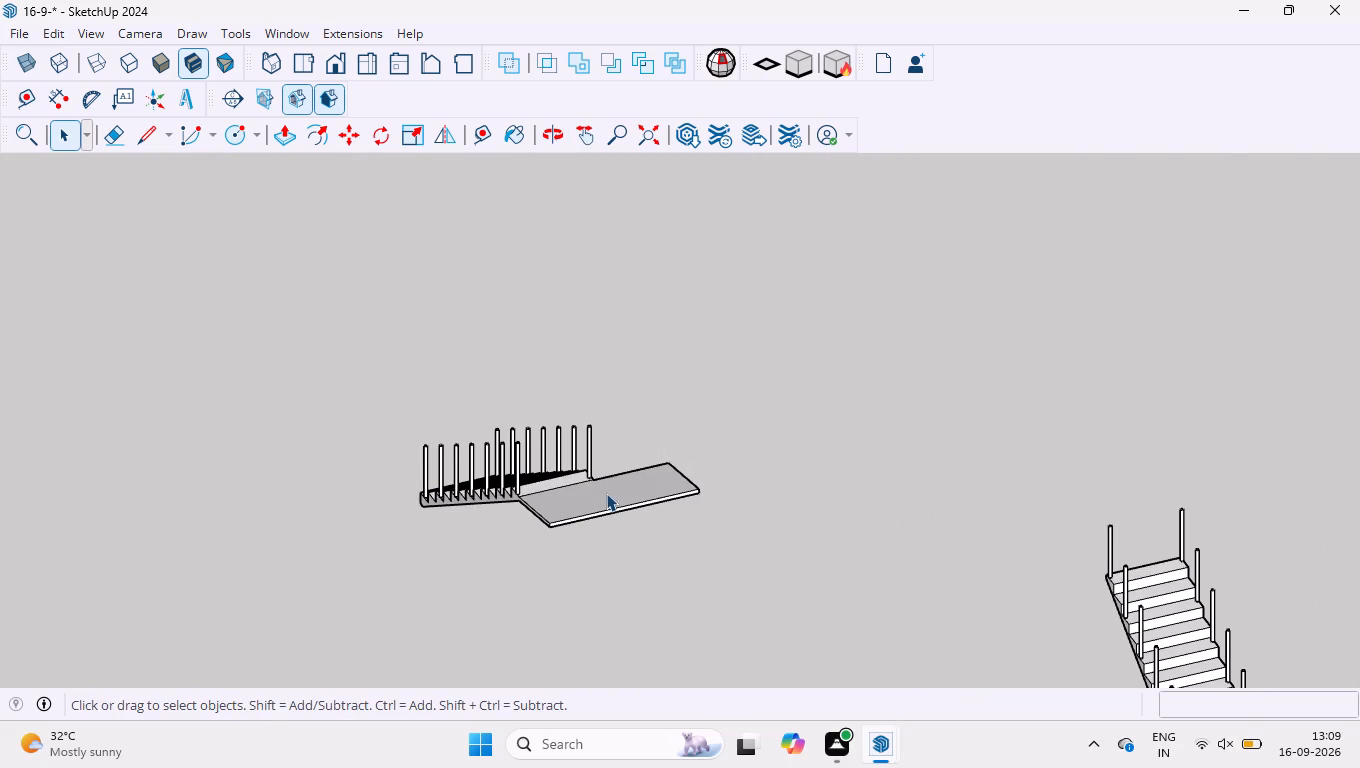
middle_click_drag(558, 584, 905, 468)
scroll(651, 515, "down", 3)
middle_click_drag(643, 530, 642, 548)
scroll(583, 587, "up", 13)
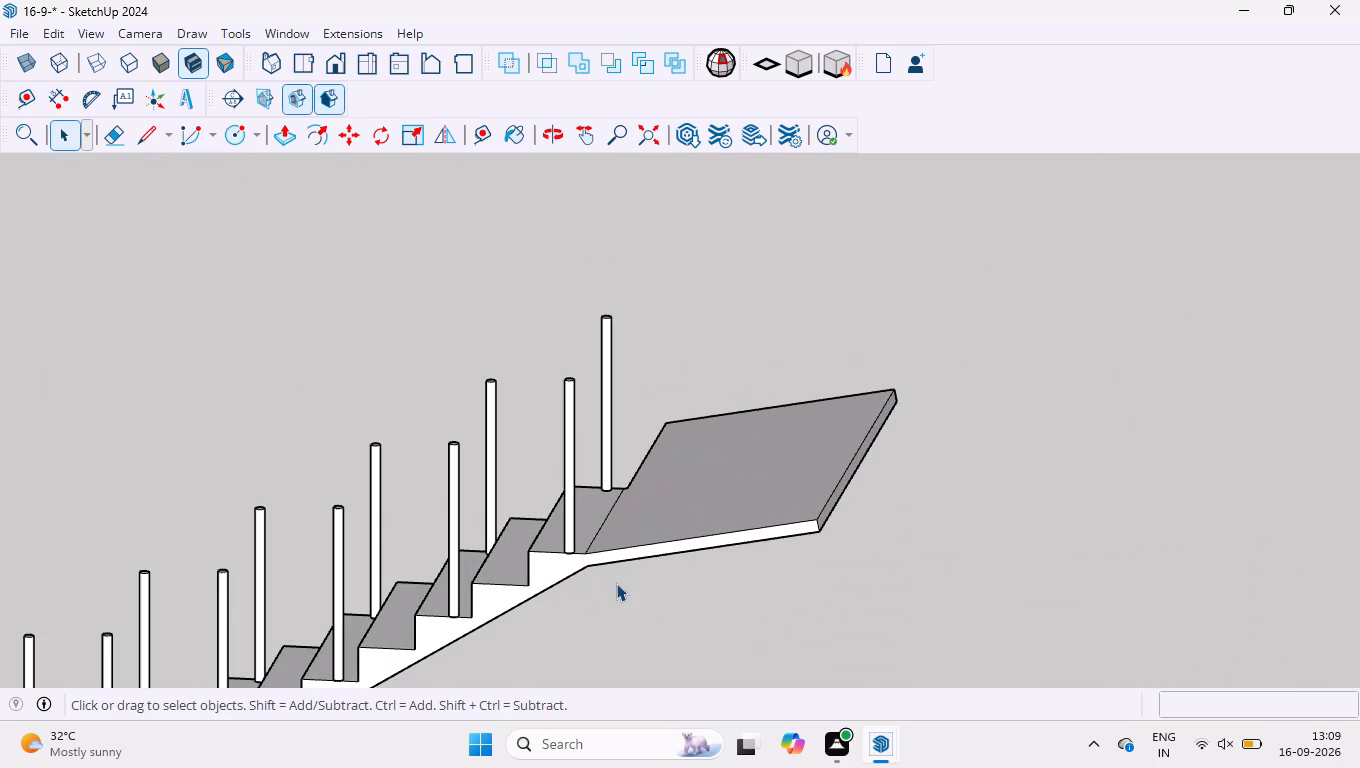
Undo the landing's widening, its dividing line and the slab extension, back to the bare top step.
key("ctrl+z")
key("ctrl+z")
key("ctrl+z")
key("ctrl+z")
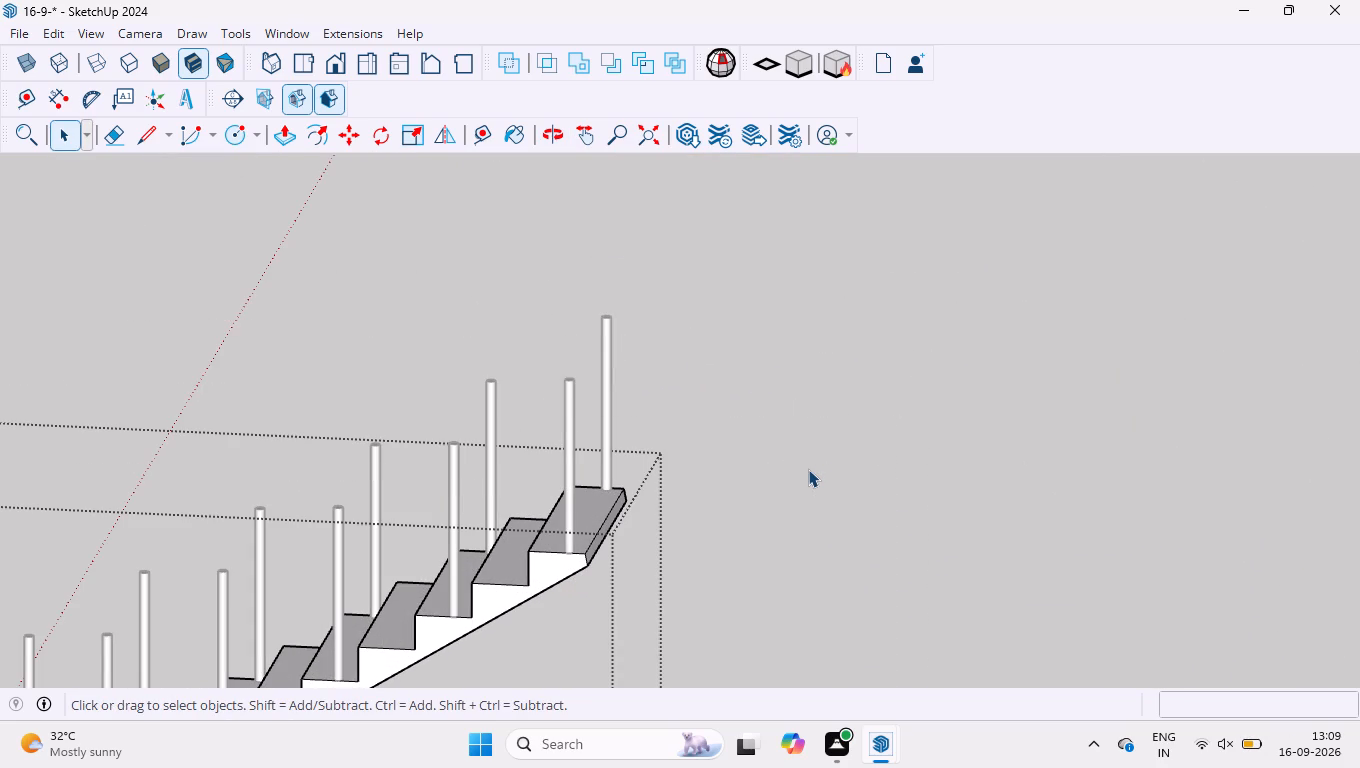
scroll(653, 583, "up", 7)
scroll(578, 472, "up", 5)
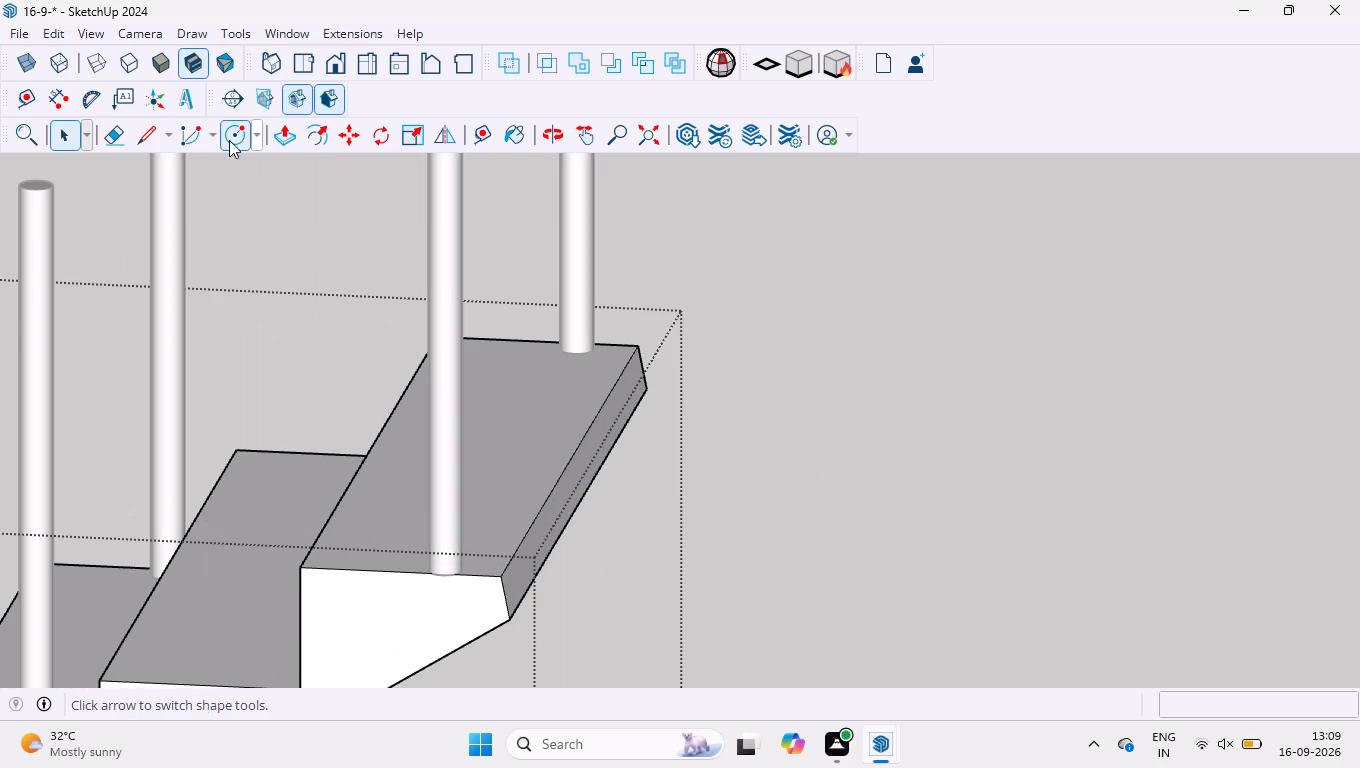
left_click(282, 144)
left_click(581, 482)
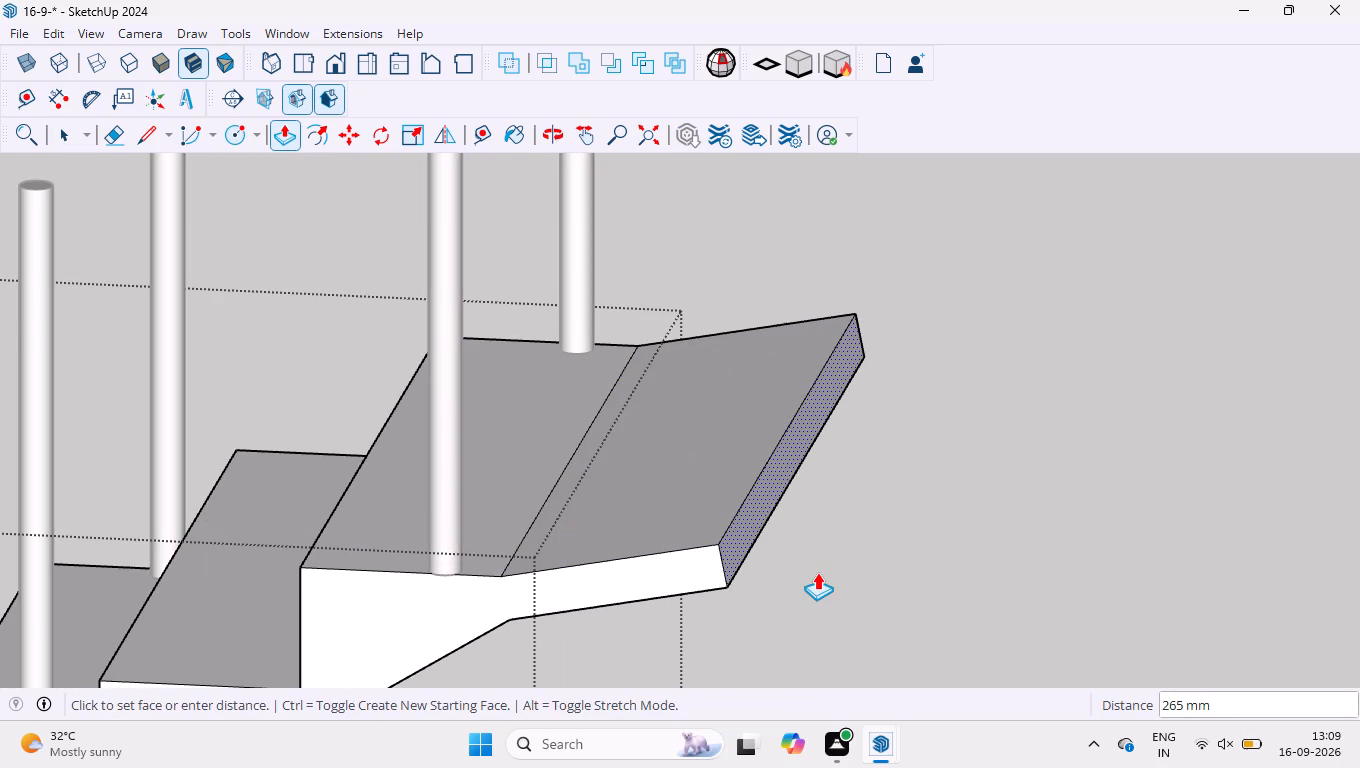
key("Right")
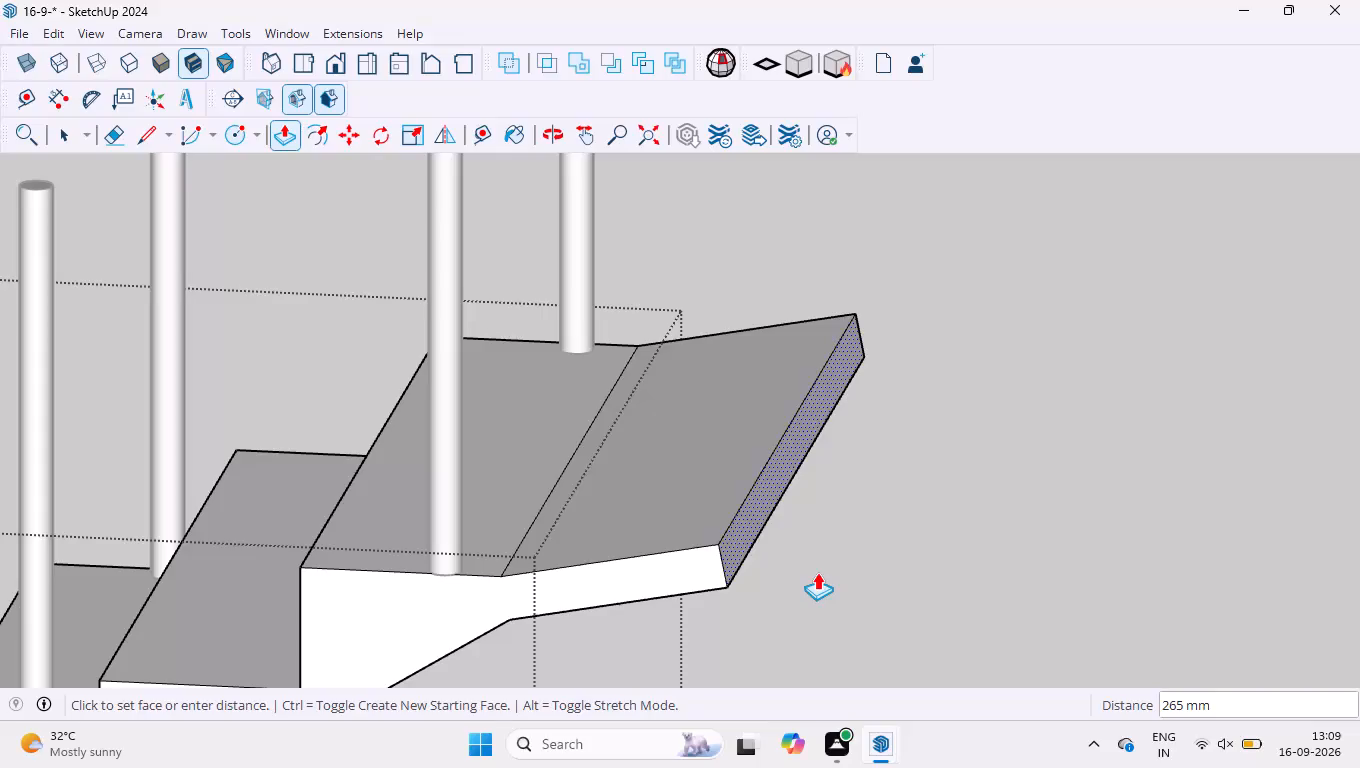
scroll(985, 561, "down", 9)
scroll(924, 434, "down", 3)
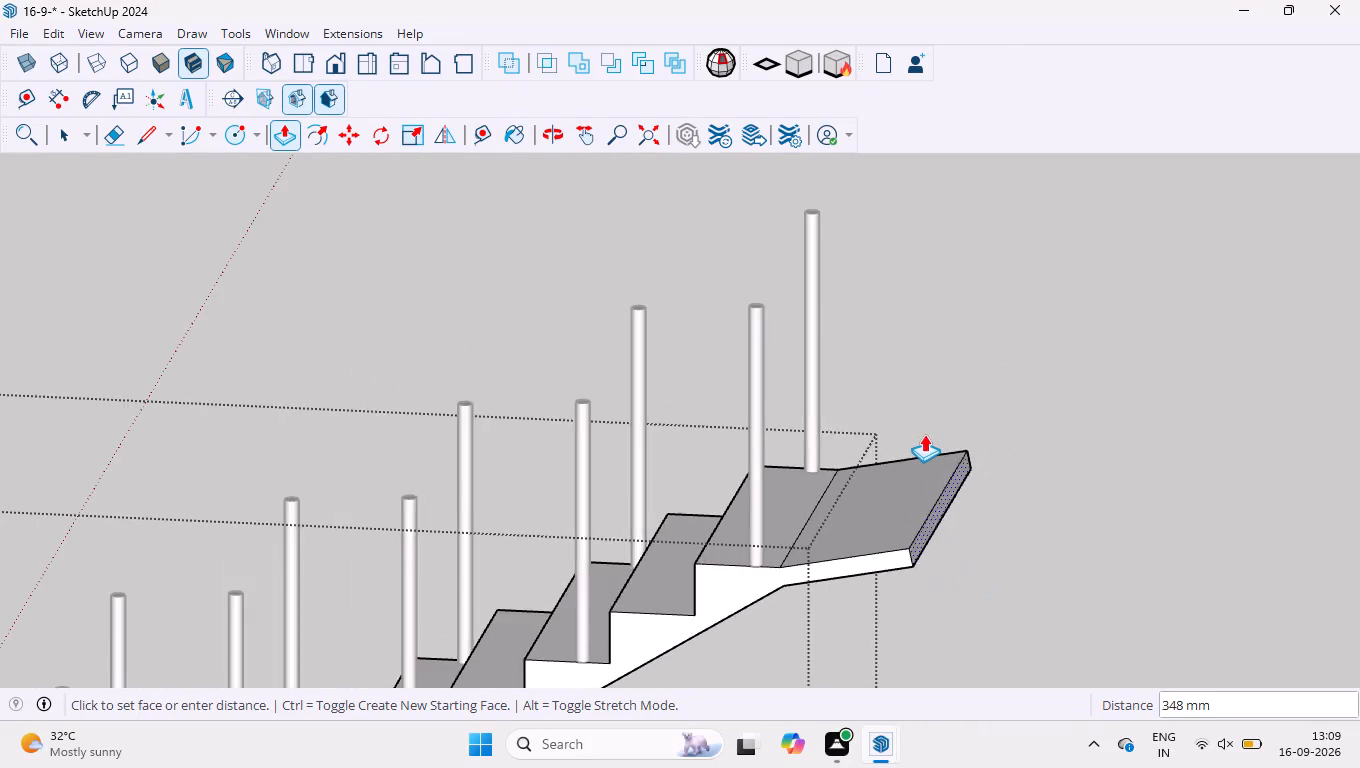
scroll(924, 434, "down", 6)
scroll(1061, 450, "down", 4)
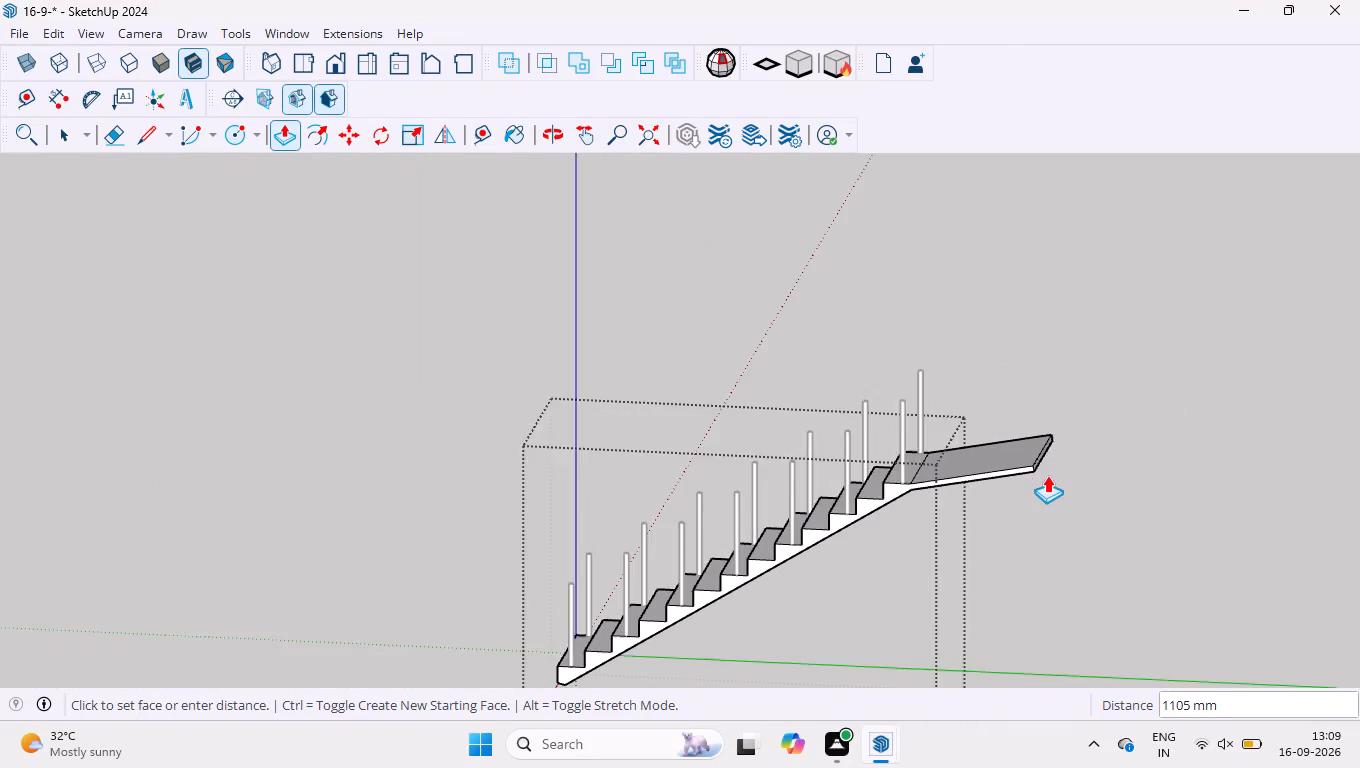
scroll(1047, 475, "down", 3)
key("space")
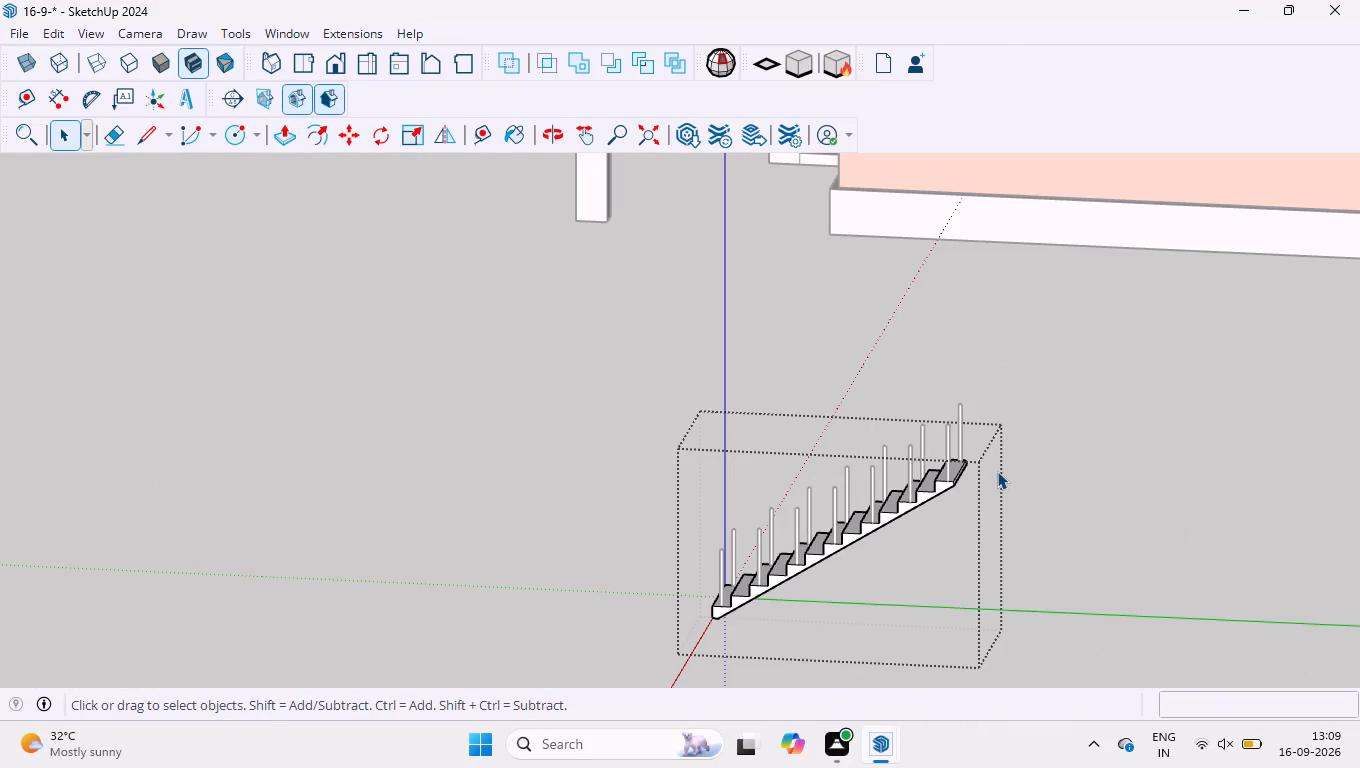
Extend the thin end face of the staircase's top step outward by 1000 mm with Push/Pull to form the landing slab.
scroll(997, 471, "up", 10)
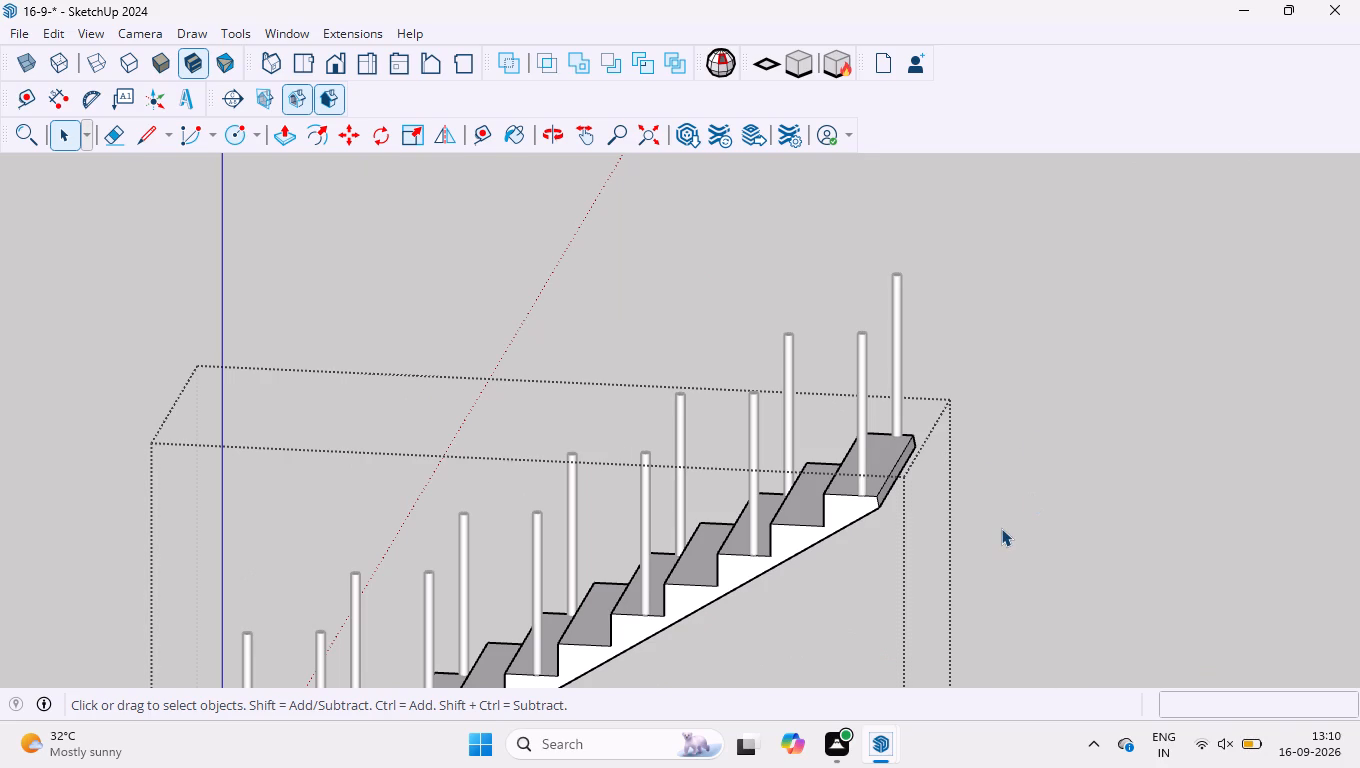
scroll(1001, 528, "up", 4)
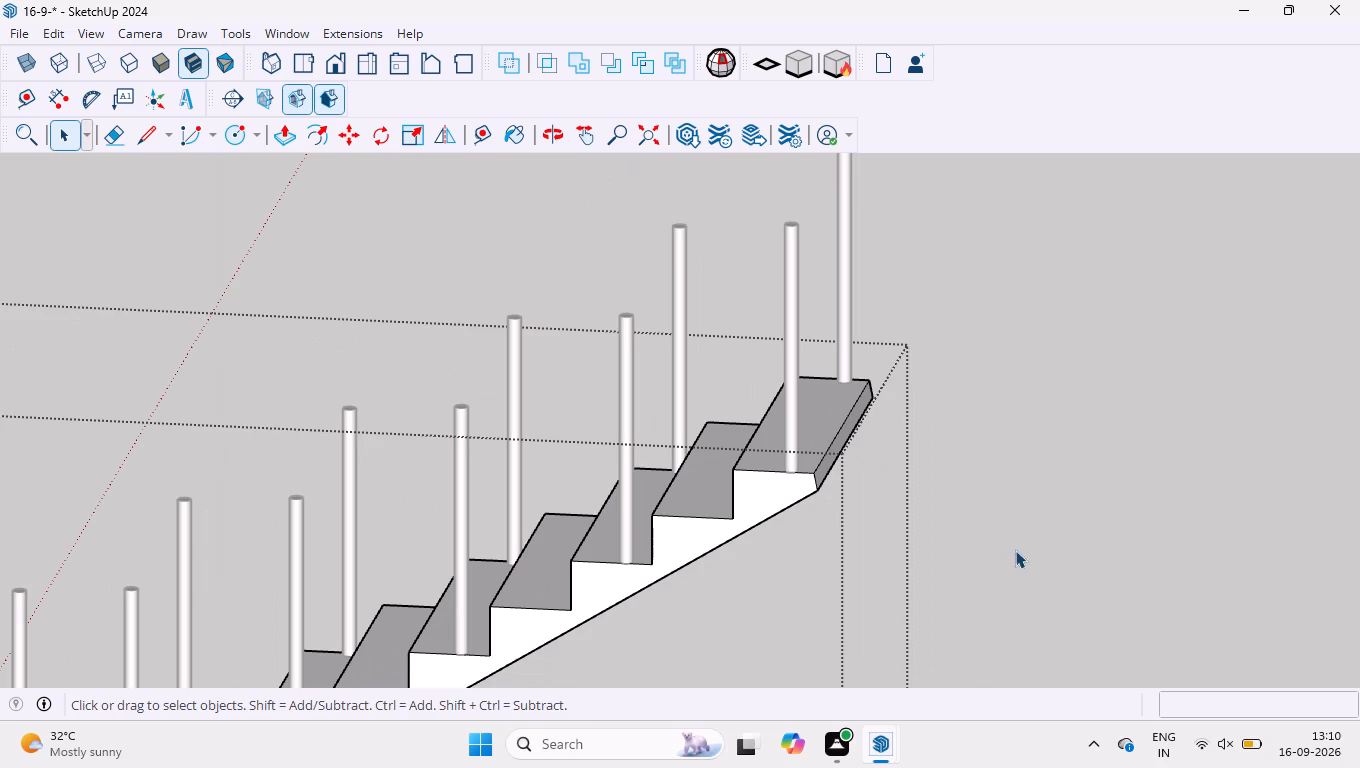
middle_click_drag(1015, 550, 578, 648)
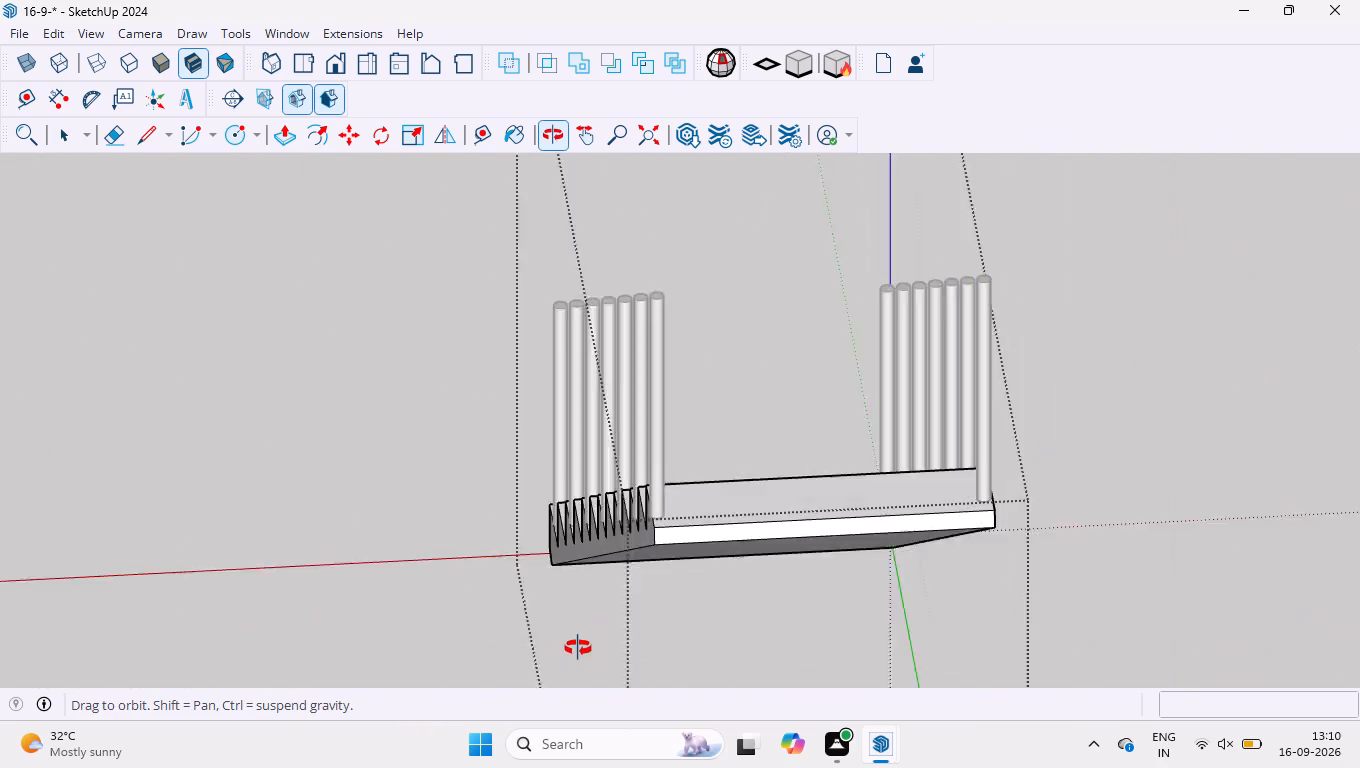
middle_click_drag(578, 648, 617, 740)
middle_click_drag(630, 569, 650, 650)
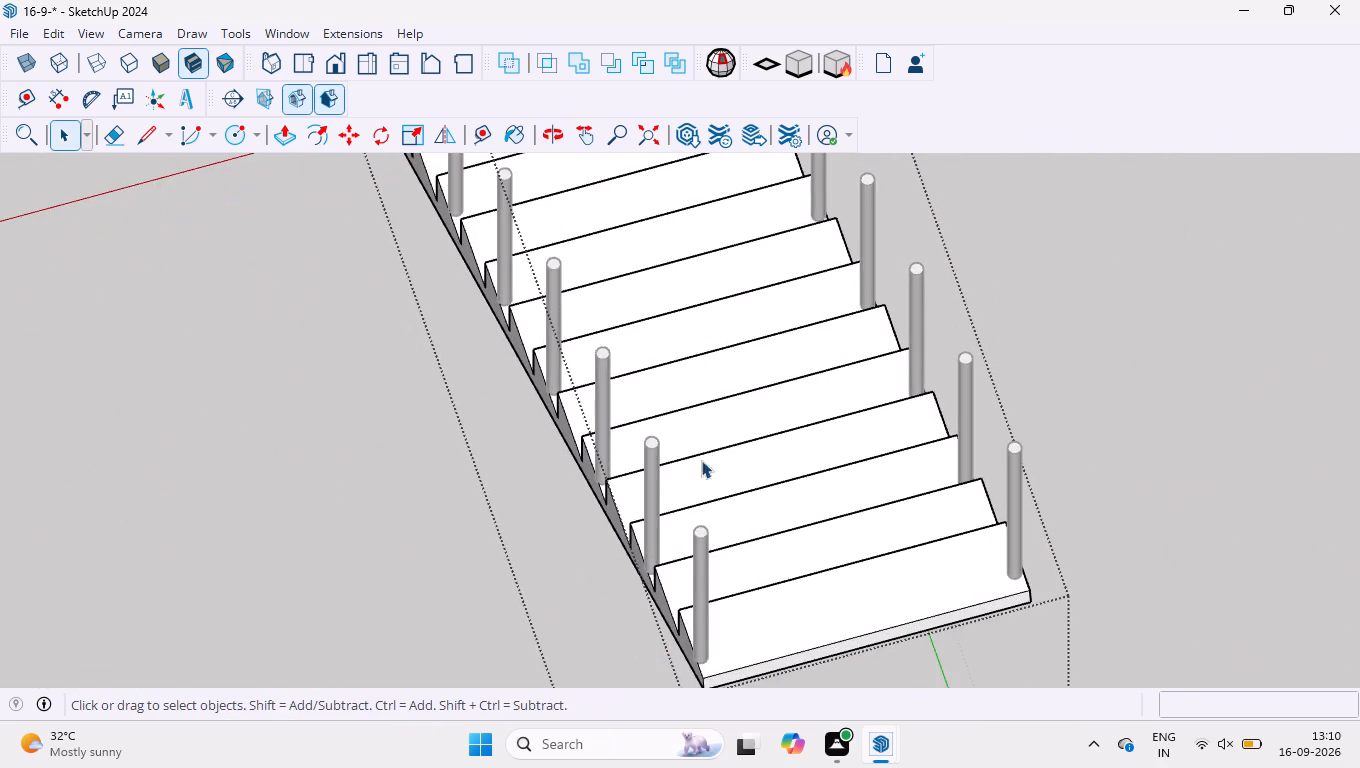
scroll(700, 431, "down", 8)
scroll(749, 621, "up", 7)
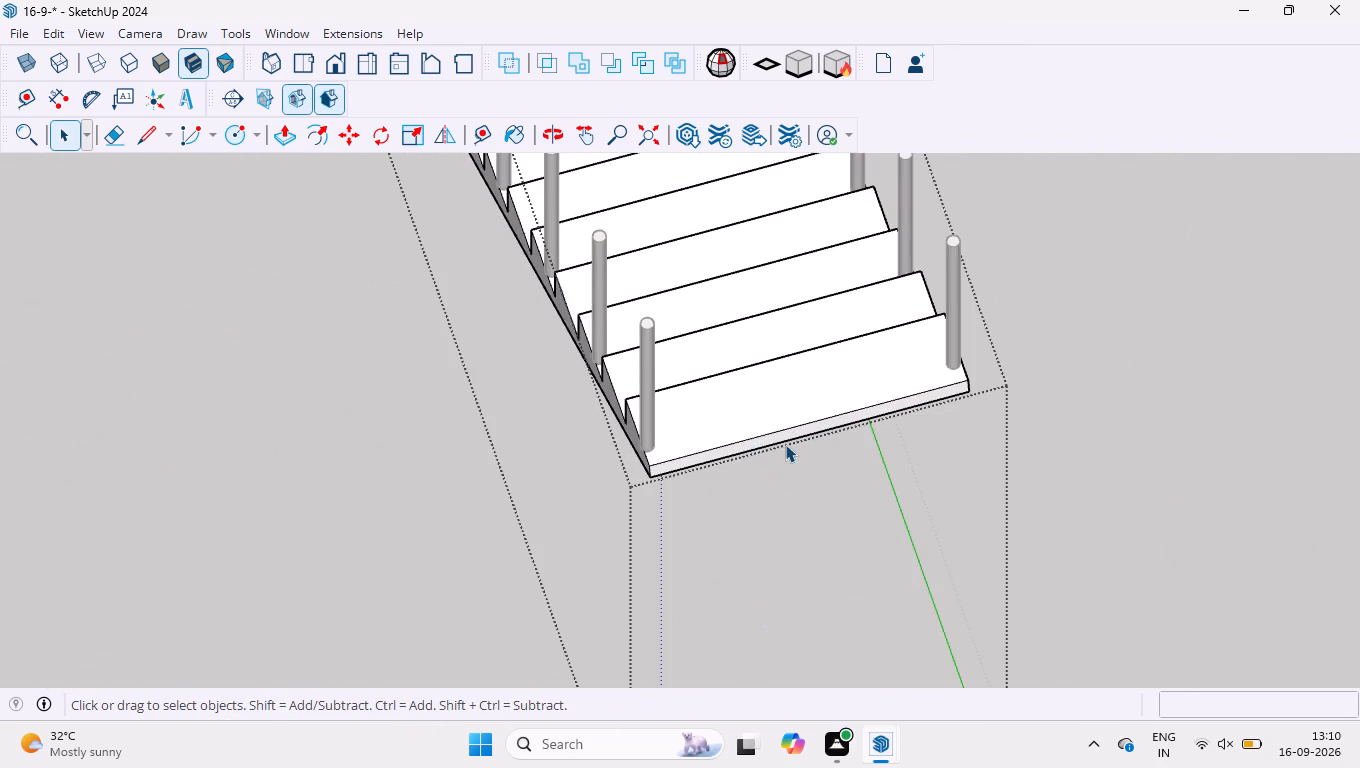
scroll(785, 444, "up", 2)
left_click(275, 131)
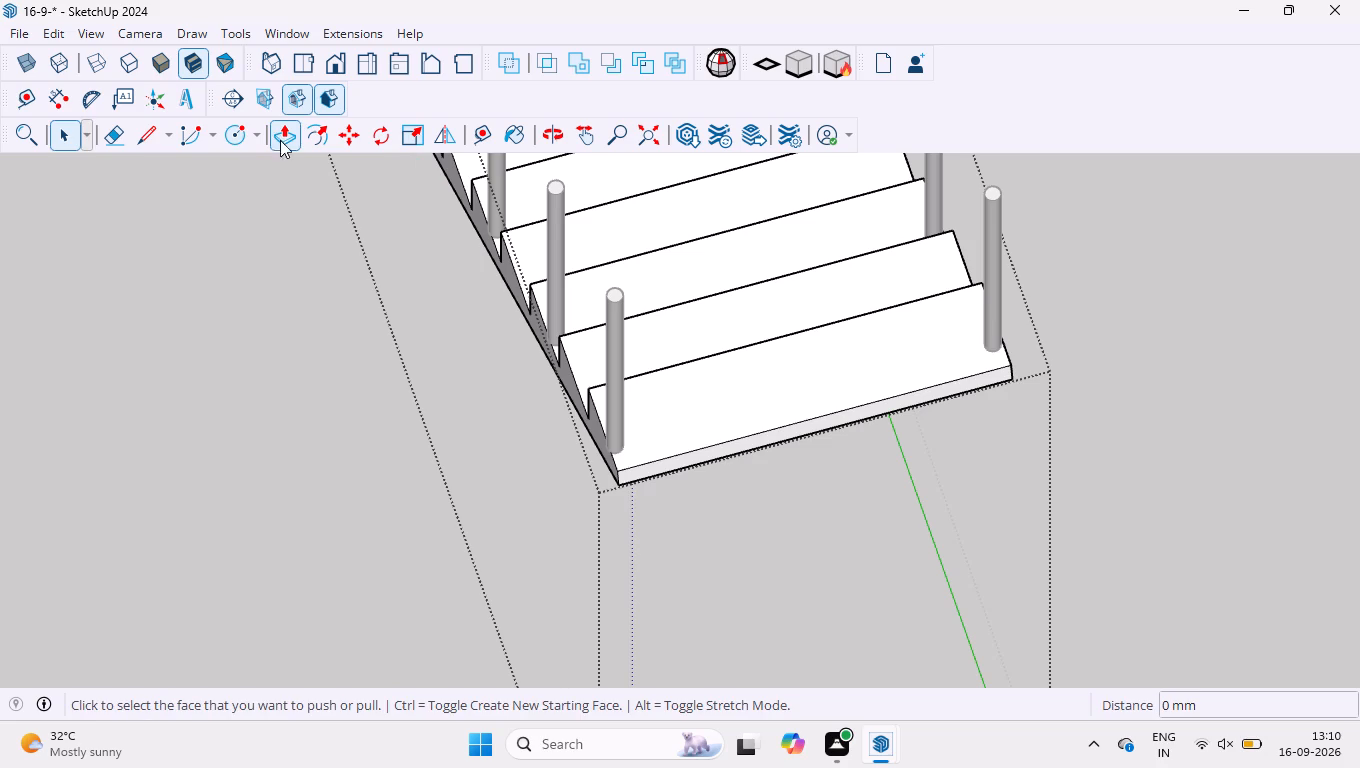
left_click(667, 458)
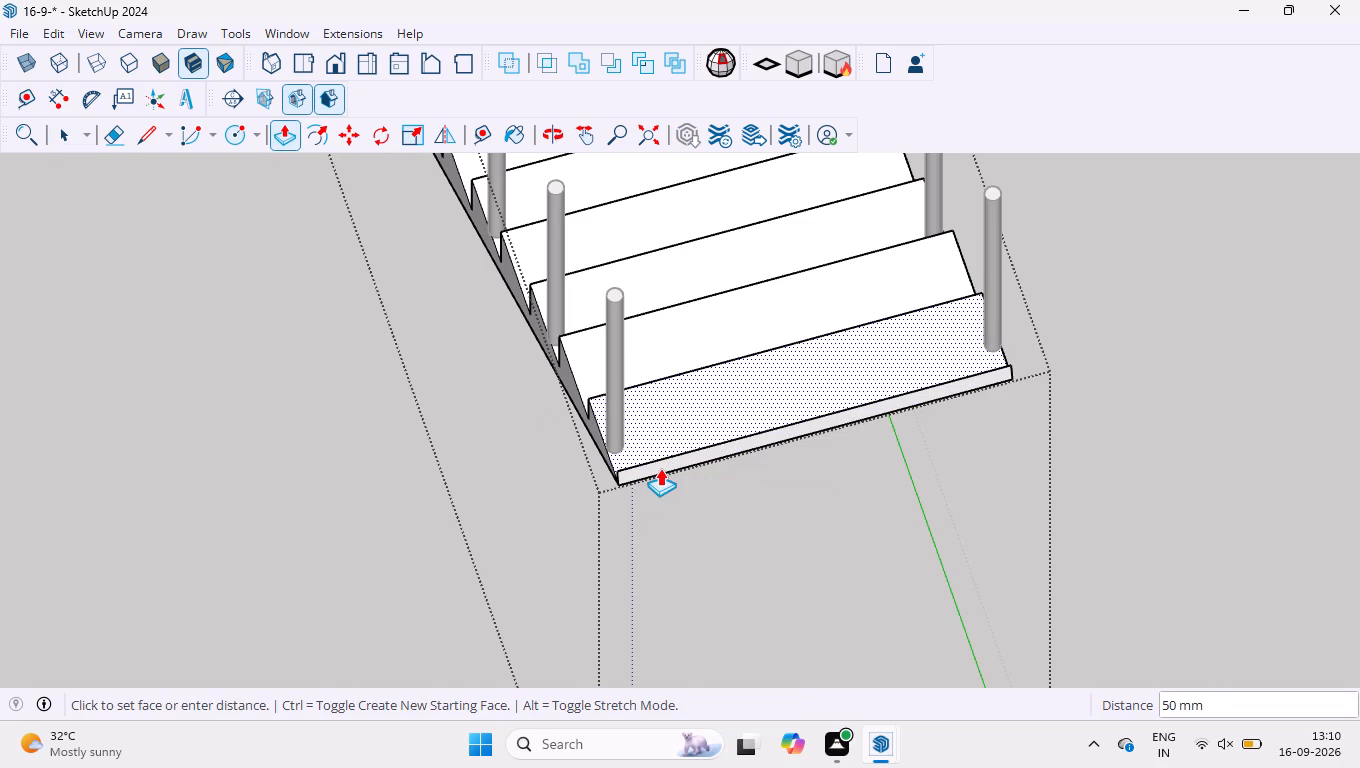
key("ctrl+z")
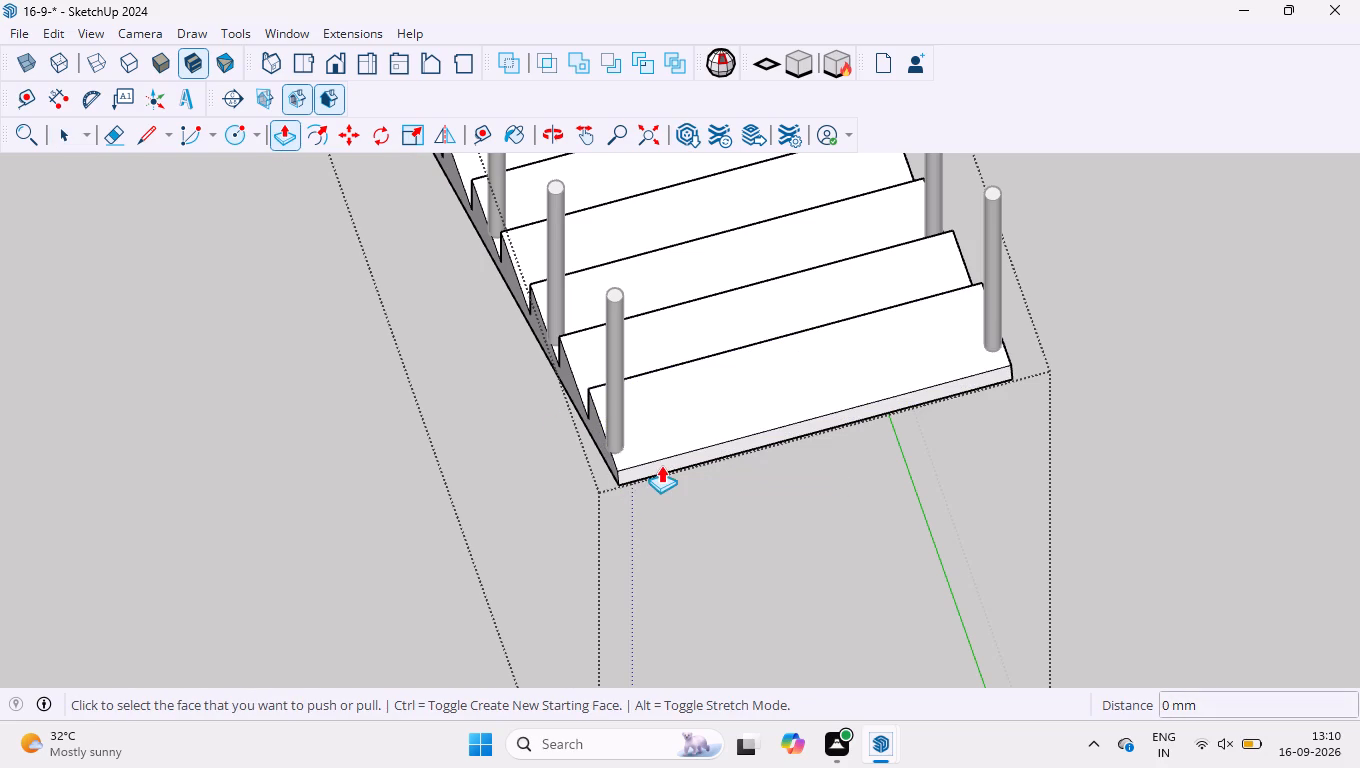
left_click(663, 461)
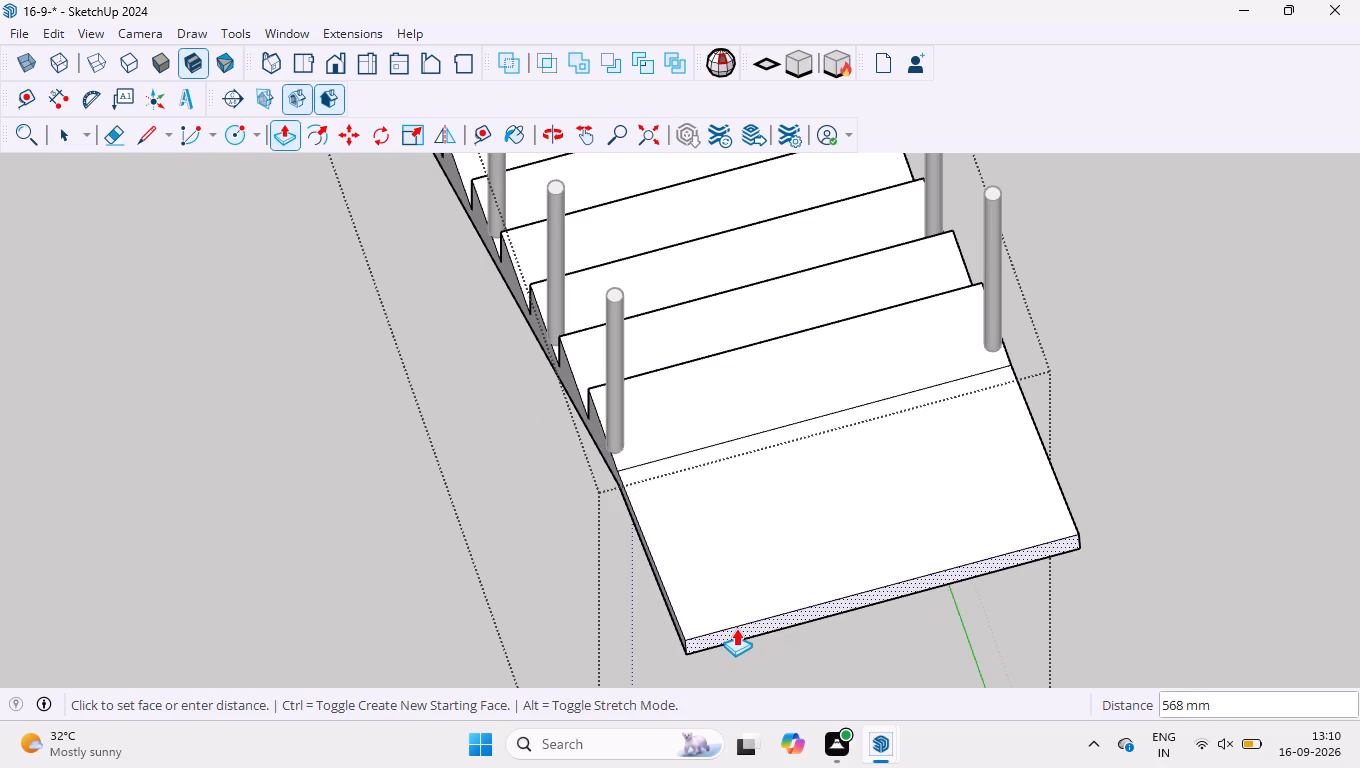
type("1000")
key("Return")
Examine the landing slab's slope and its junction with the top step from both sides of the flight.
scroll(647, 534, "down", 5)
middle_click_drag(541, 551, 565, 555)
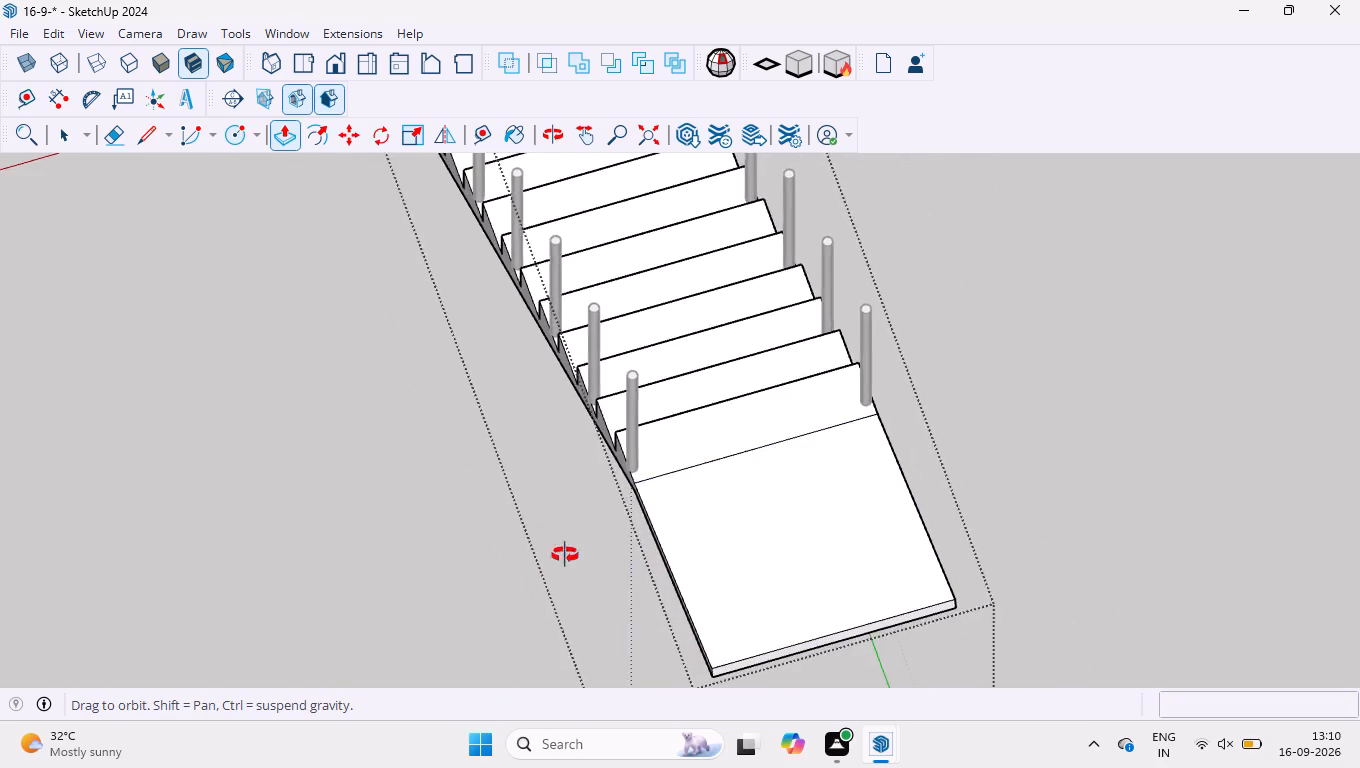
middle_click_drag(565, 555, 945, 268)
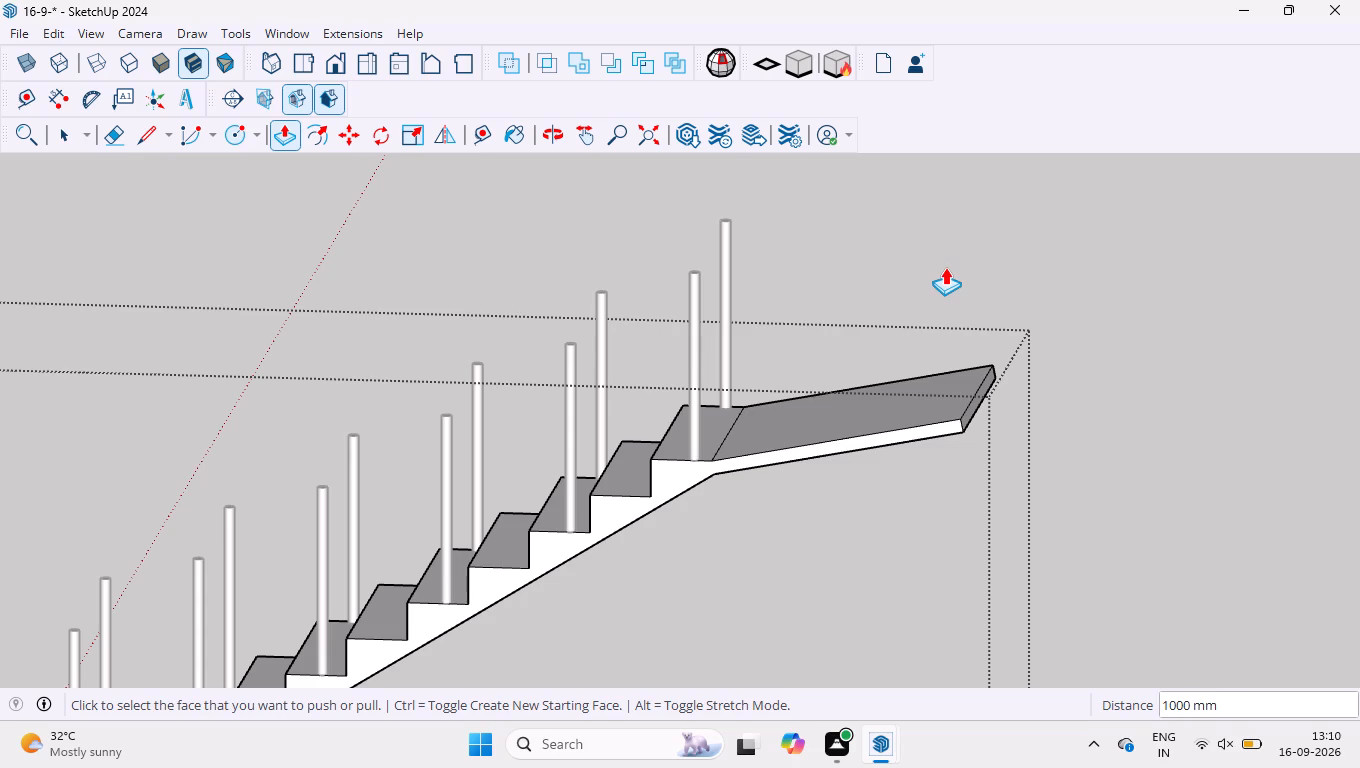
middle_click_drag(1028, 279, 409, 424)
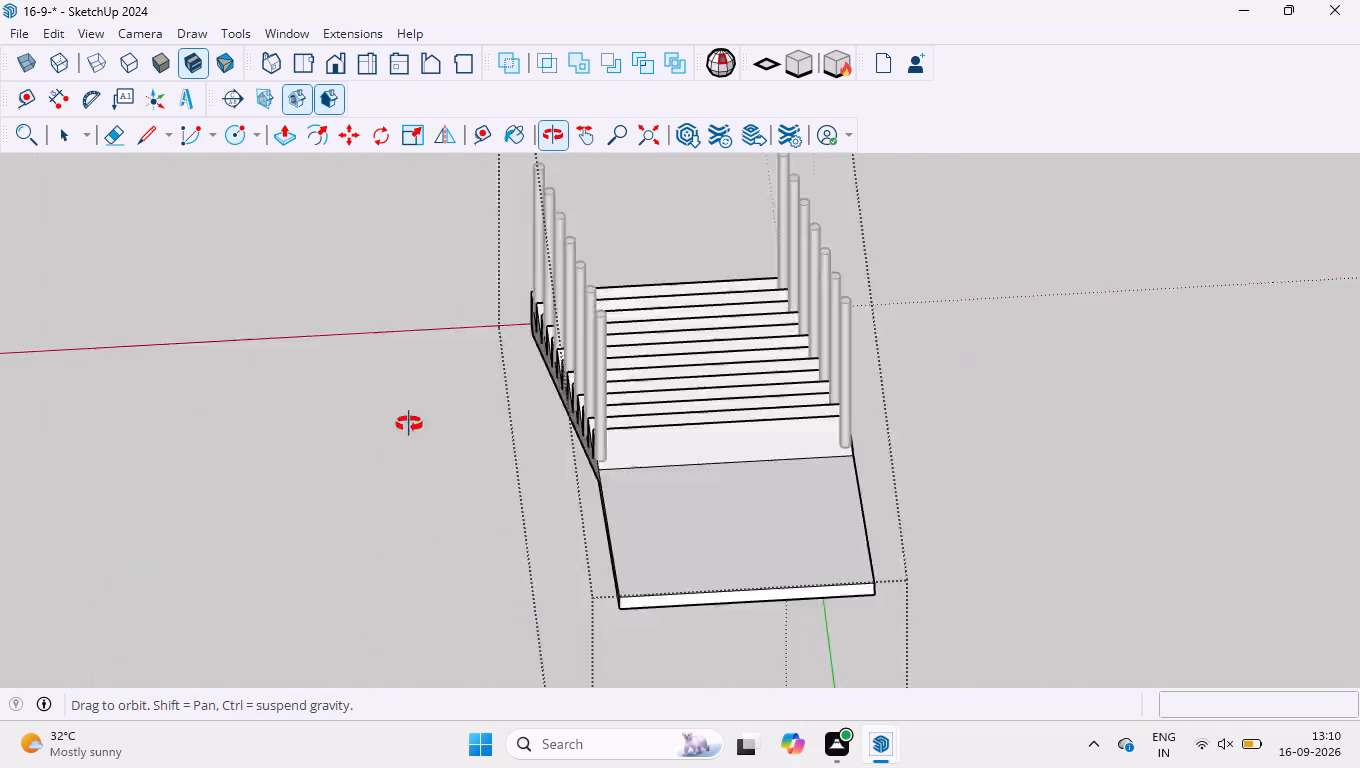
middle_click_drag(409, 424, 16, 277)
key("space")
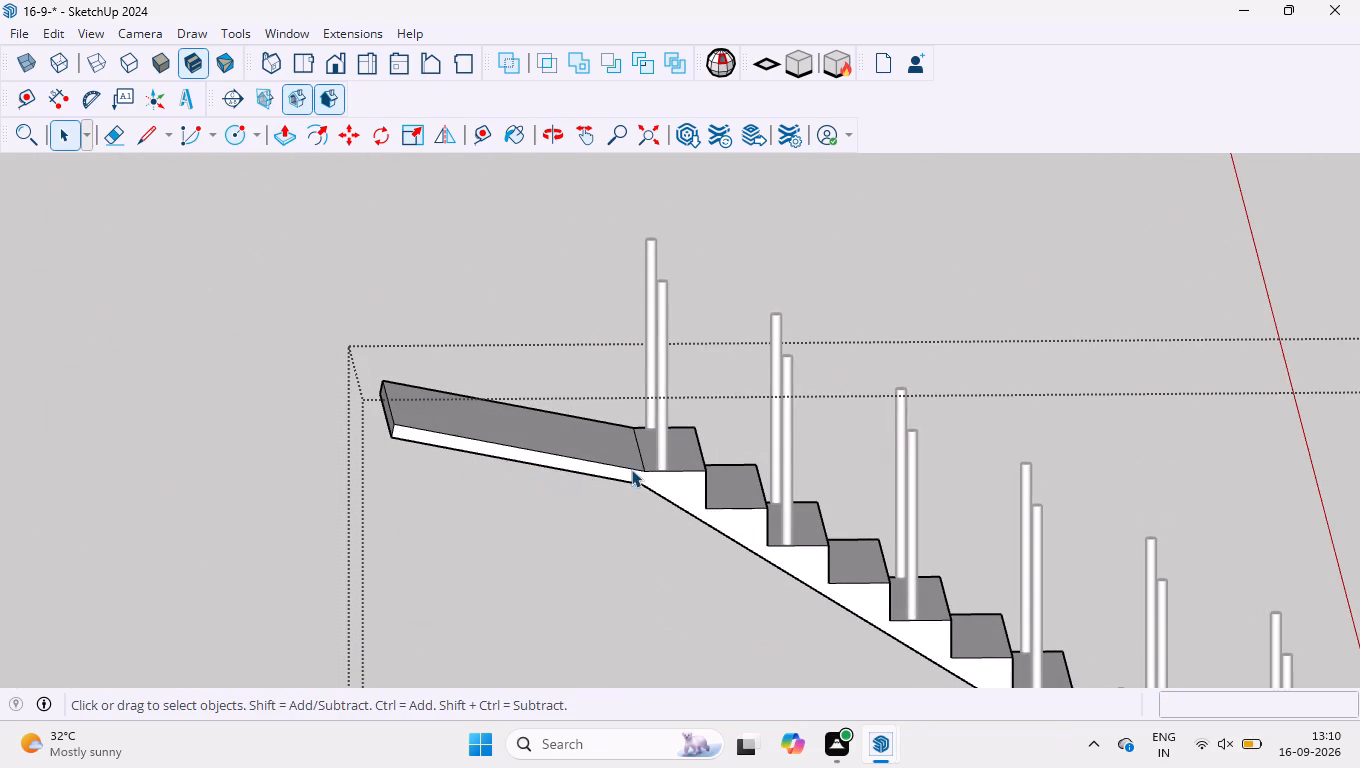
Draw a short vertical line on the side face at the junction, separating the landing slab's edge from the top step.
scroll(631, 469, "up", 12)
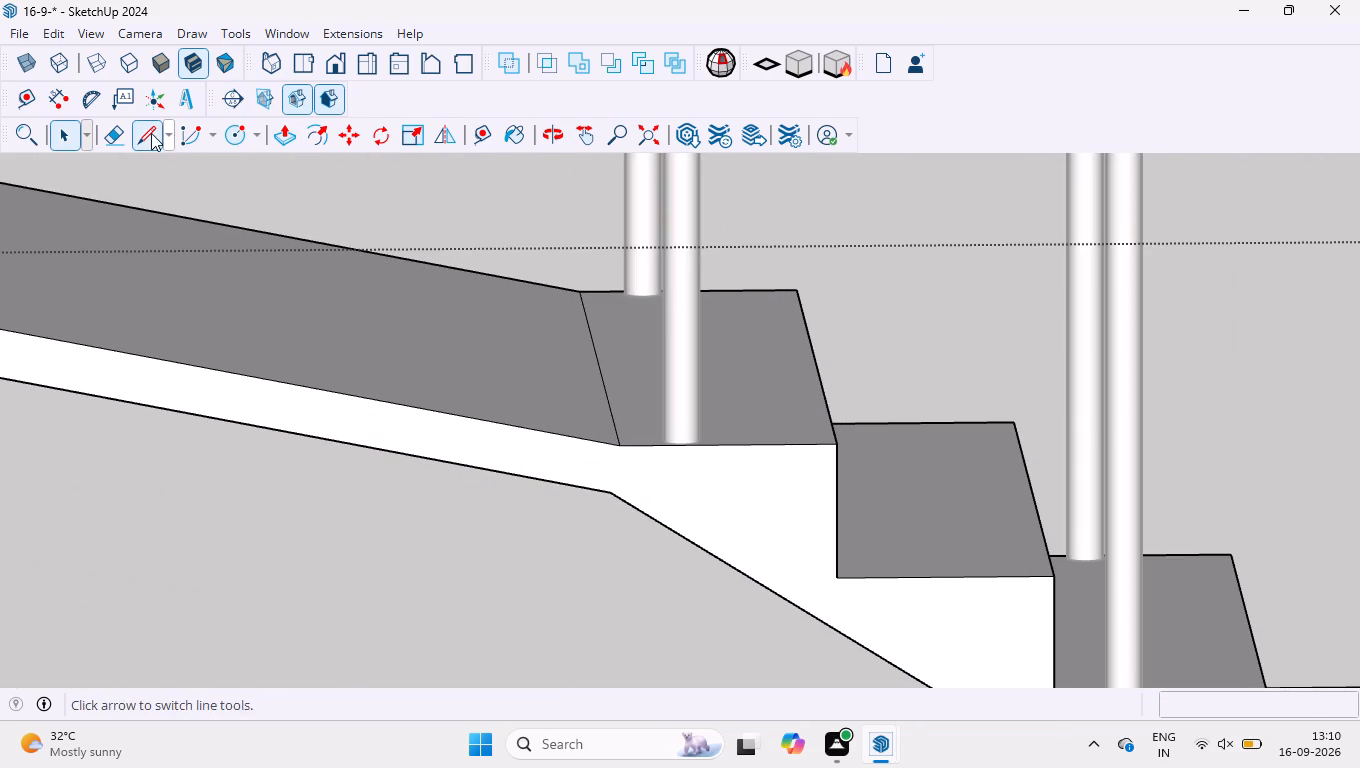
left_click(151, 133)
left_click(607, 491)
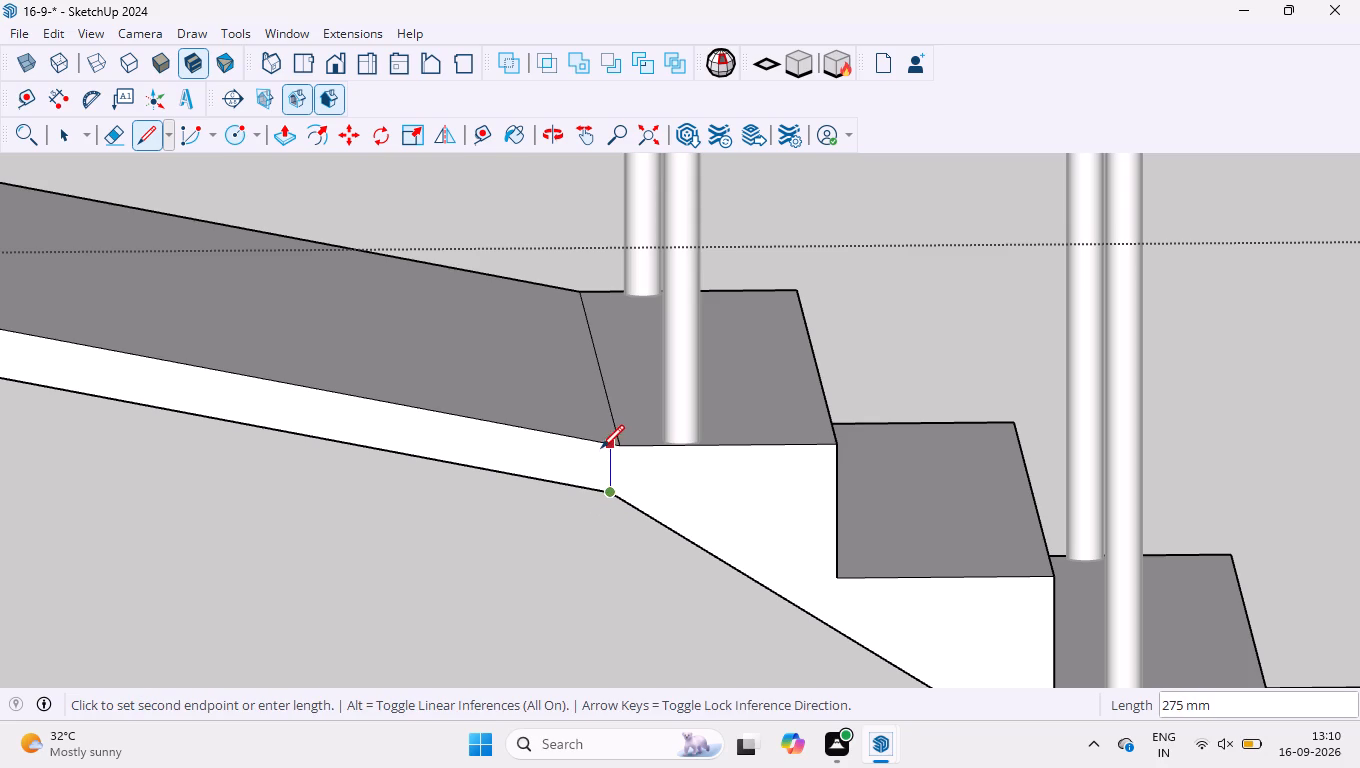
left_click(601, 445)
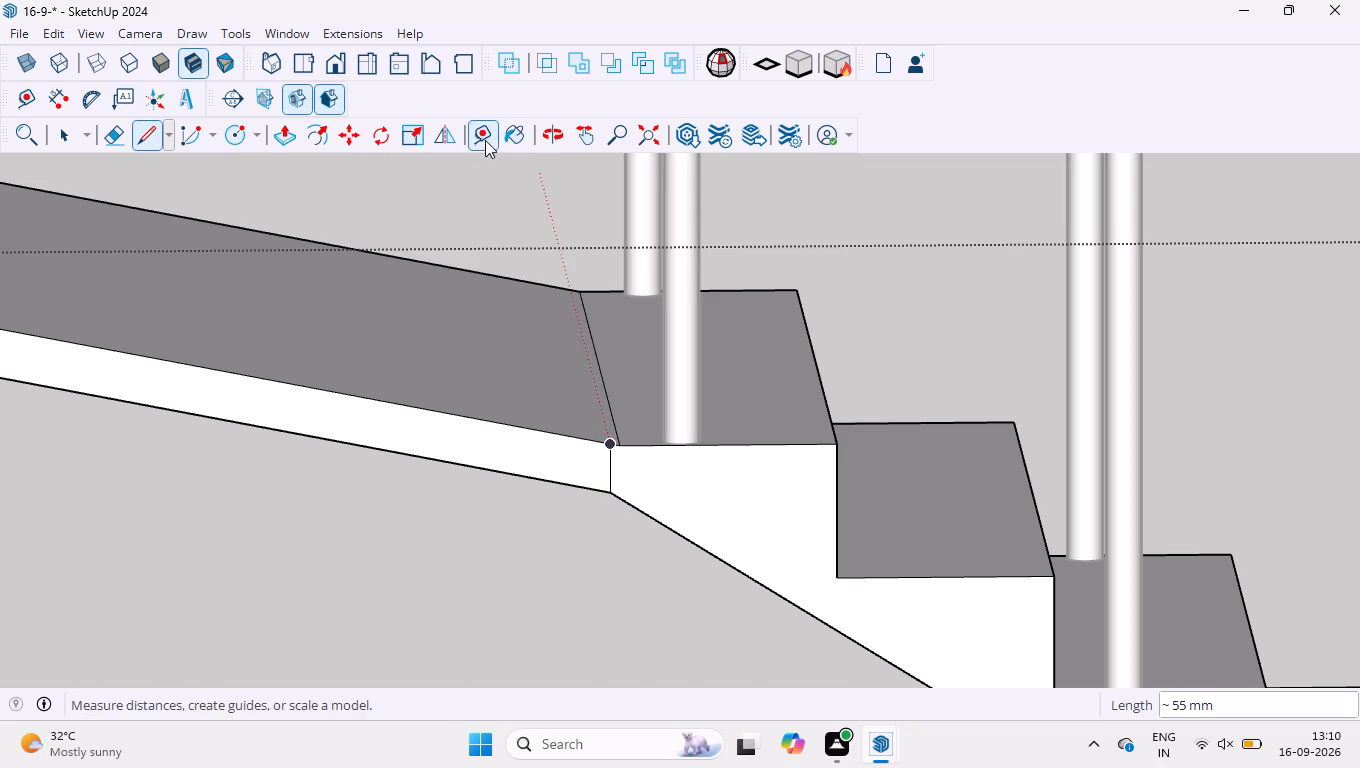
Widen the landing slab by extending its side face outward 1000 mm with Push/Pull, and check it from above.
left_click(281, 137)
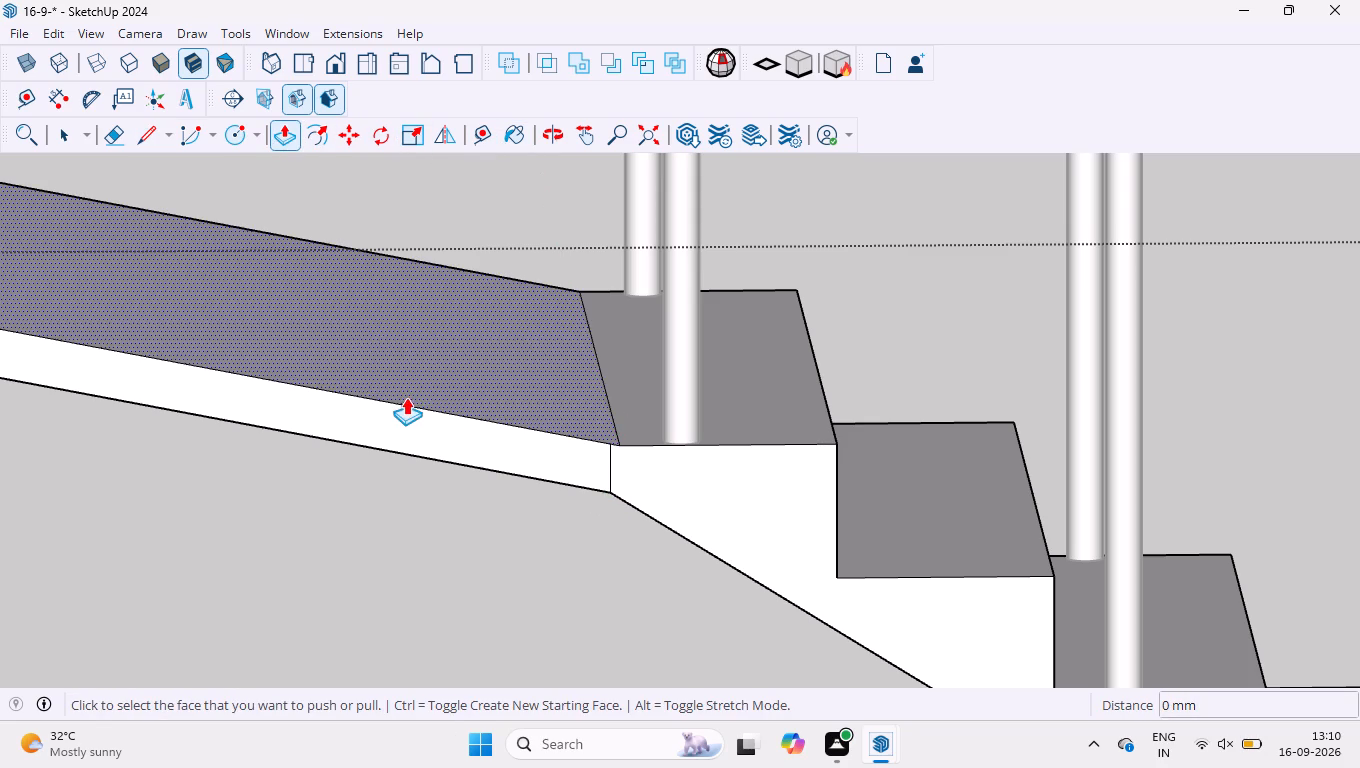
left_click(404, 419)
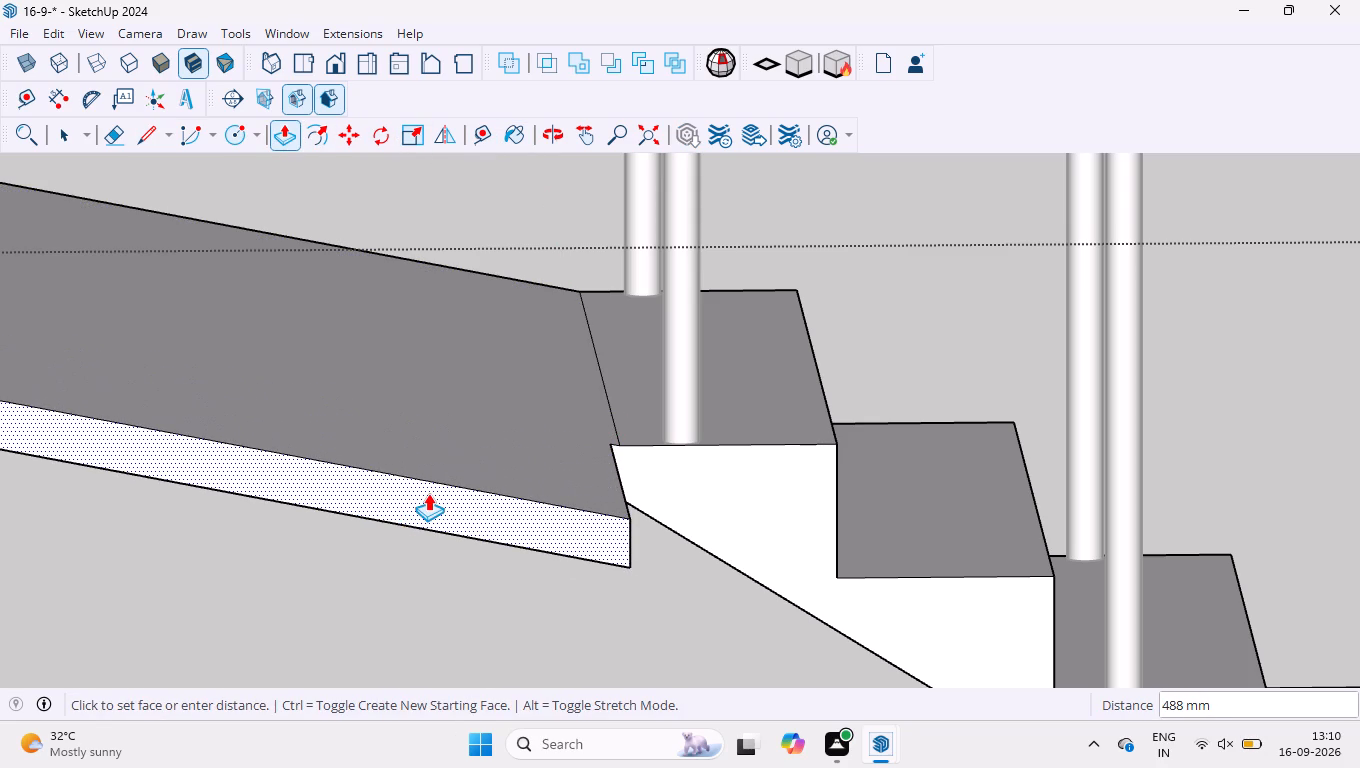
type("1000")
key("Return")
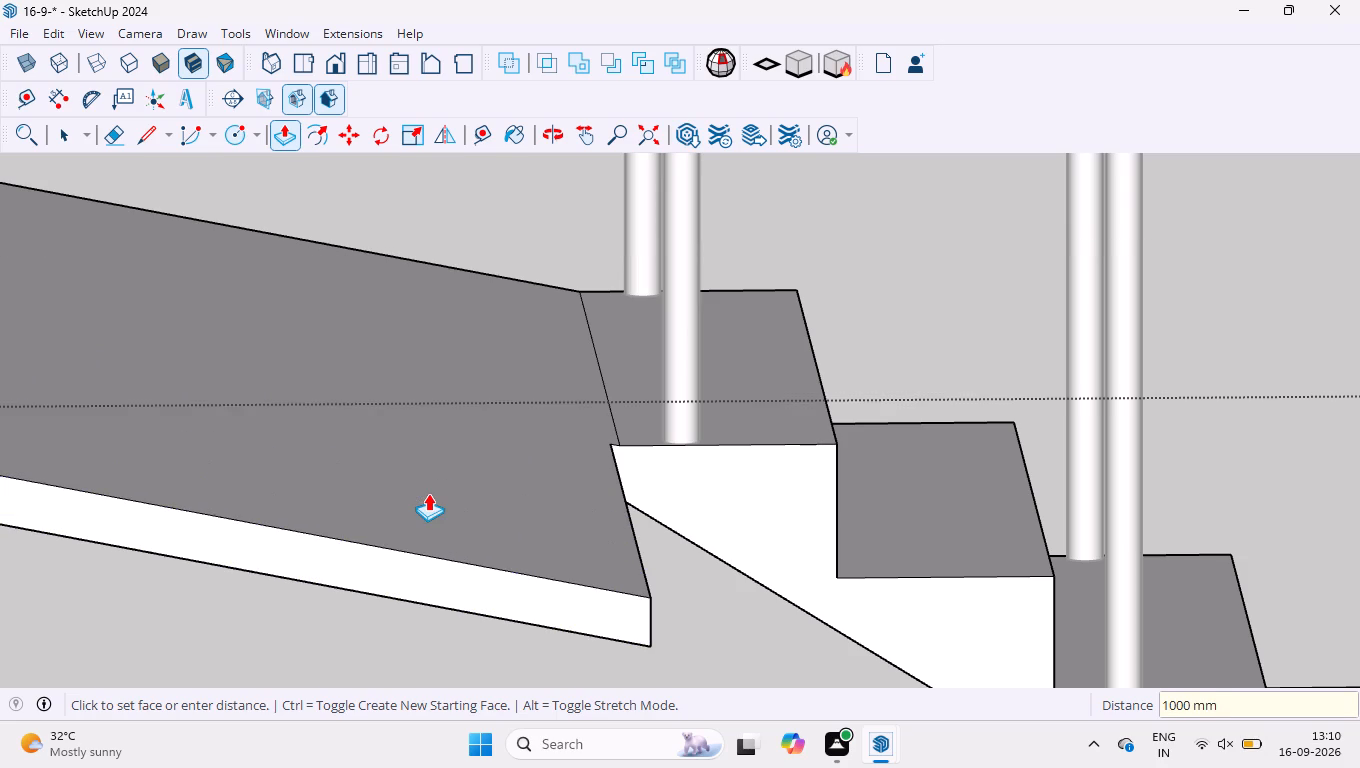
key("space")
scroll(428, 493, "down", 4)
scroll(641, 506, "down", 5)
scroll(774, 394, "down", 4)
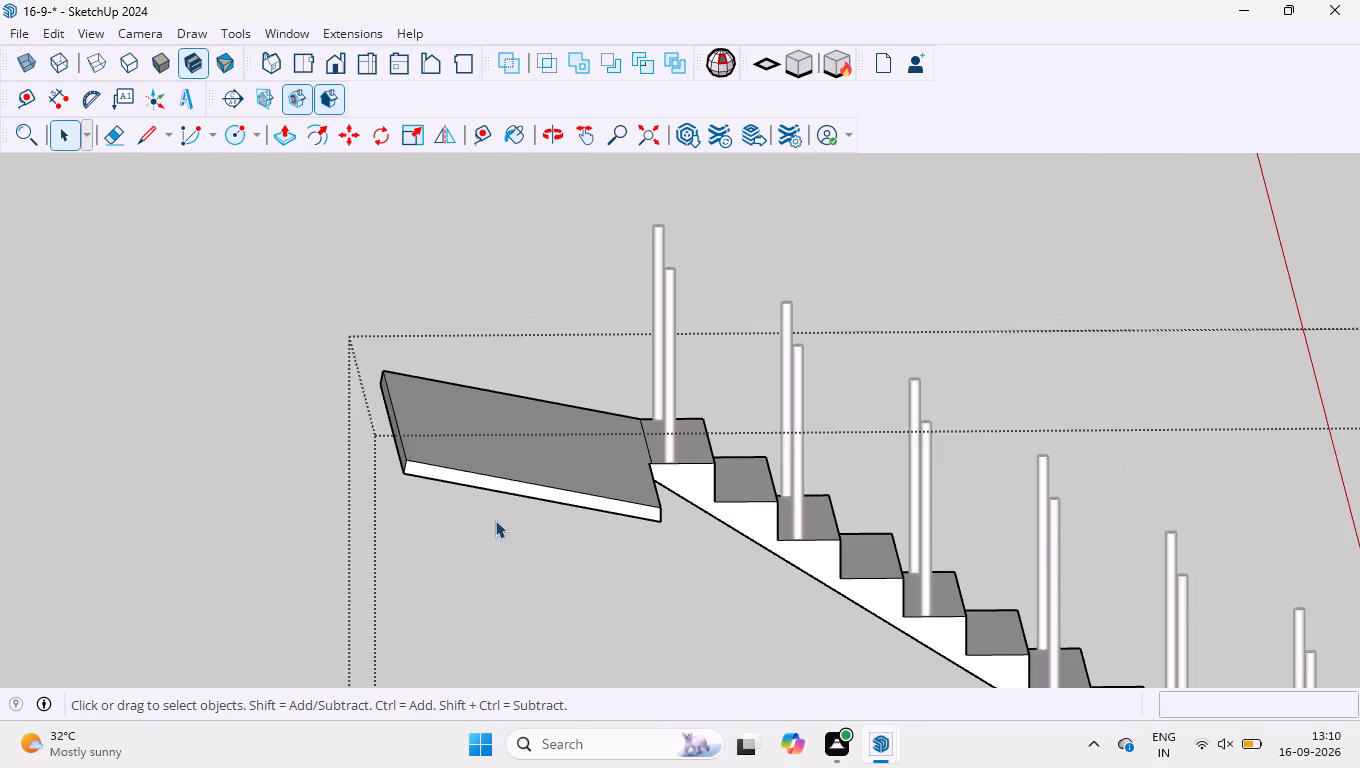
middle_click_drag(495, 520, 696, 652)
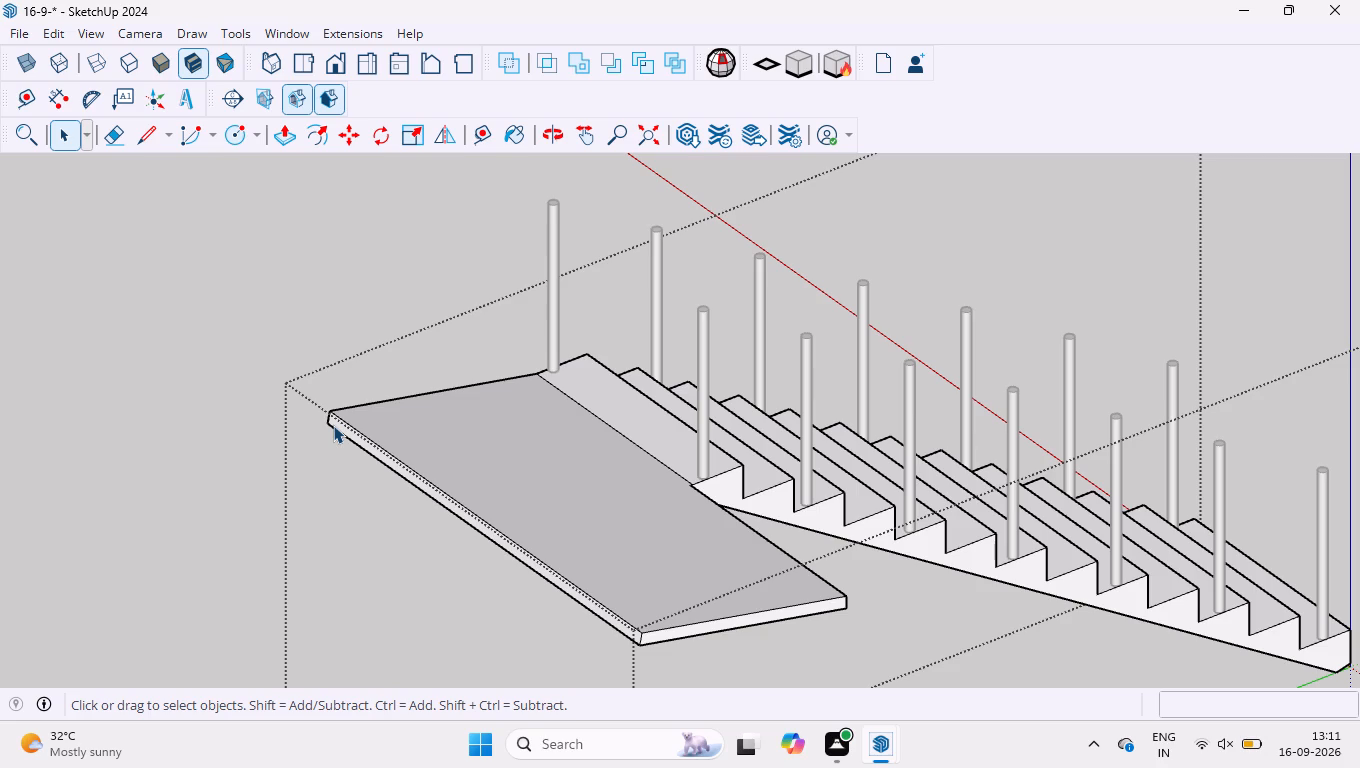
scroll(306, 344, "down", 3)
Leave the staircase group and delete the whole staircase with its landing, railing posts and surrounding frames.
left_click(222, 276)
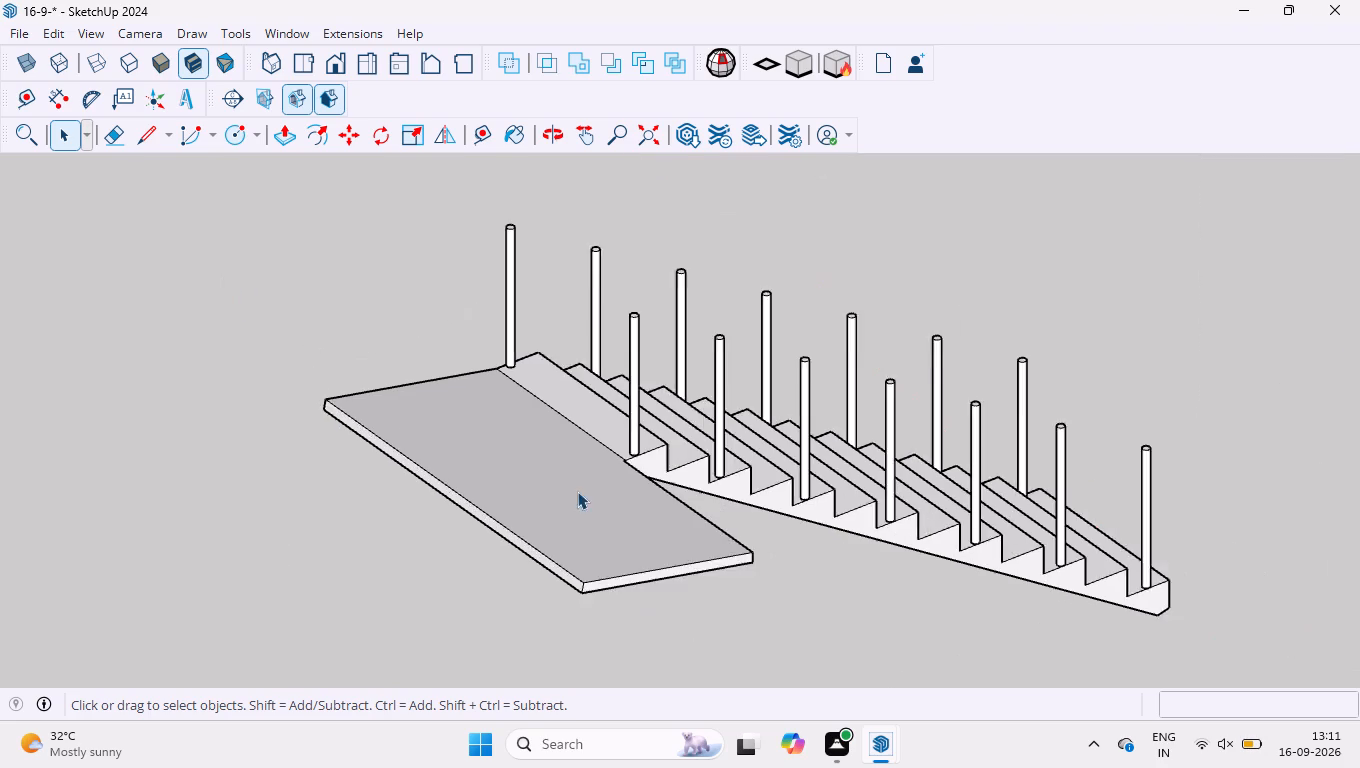
scroll(576, 456, "down", 8)
left_click_drag(940, 410, 415, 567)
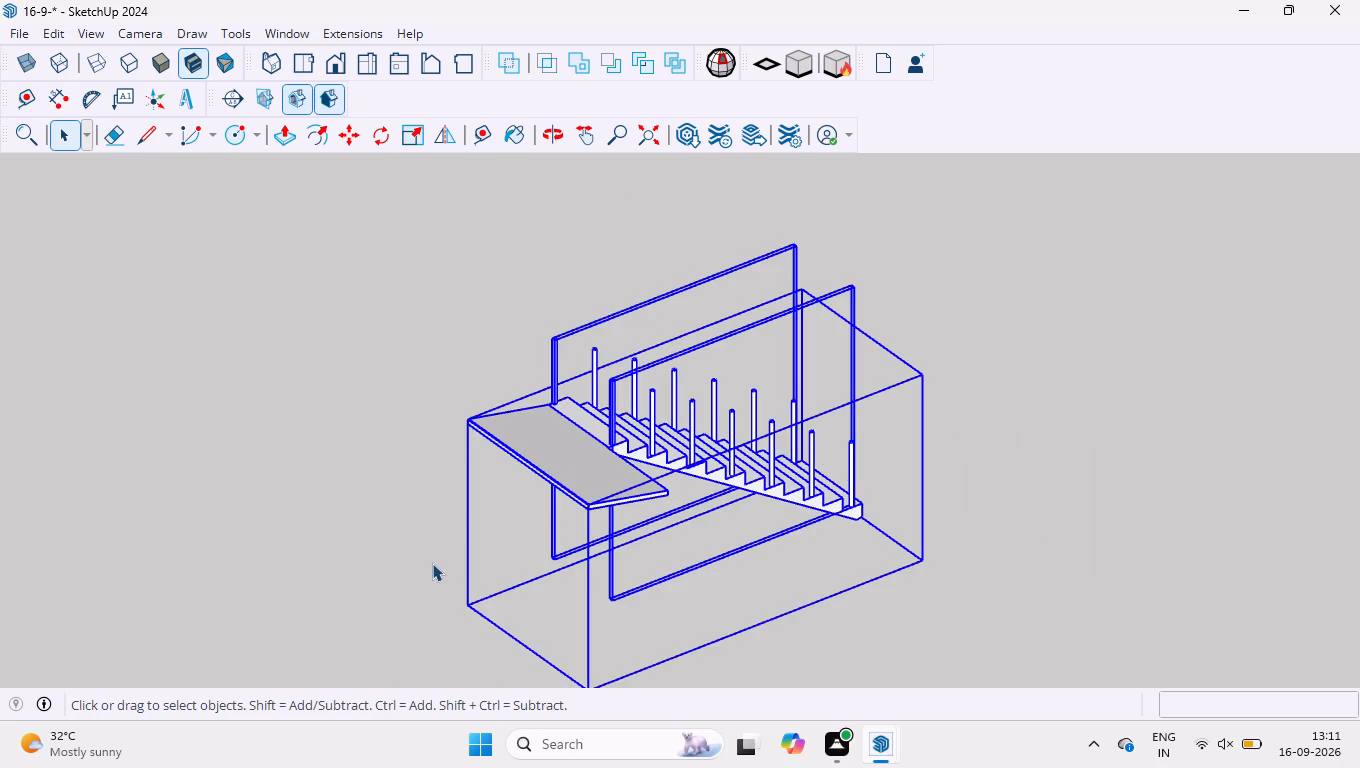
key("Delete")
Delete the remaining separate staircase with railing posts standing near the house.
scroll(503, 549, "down", 12)
scroll(700, 470, "down", 3)
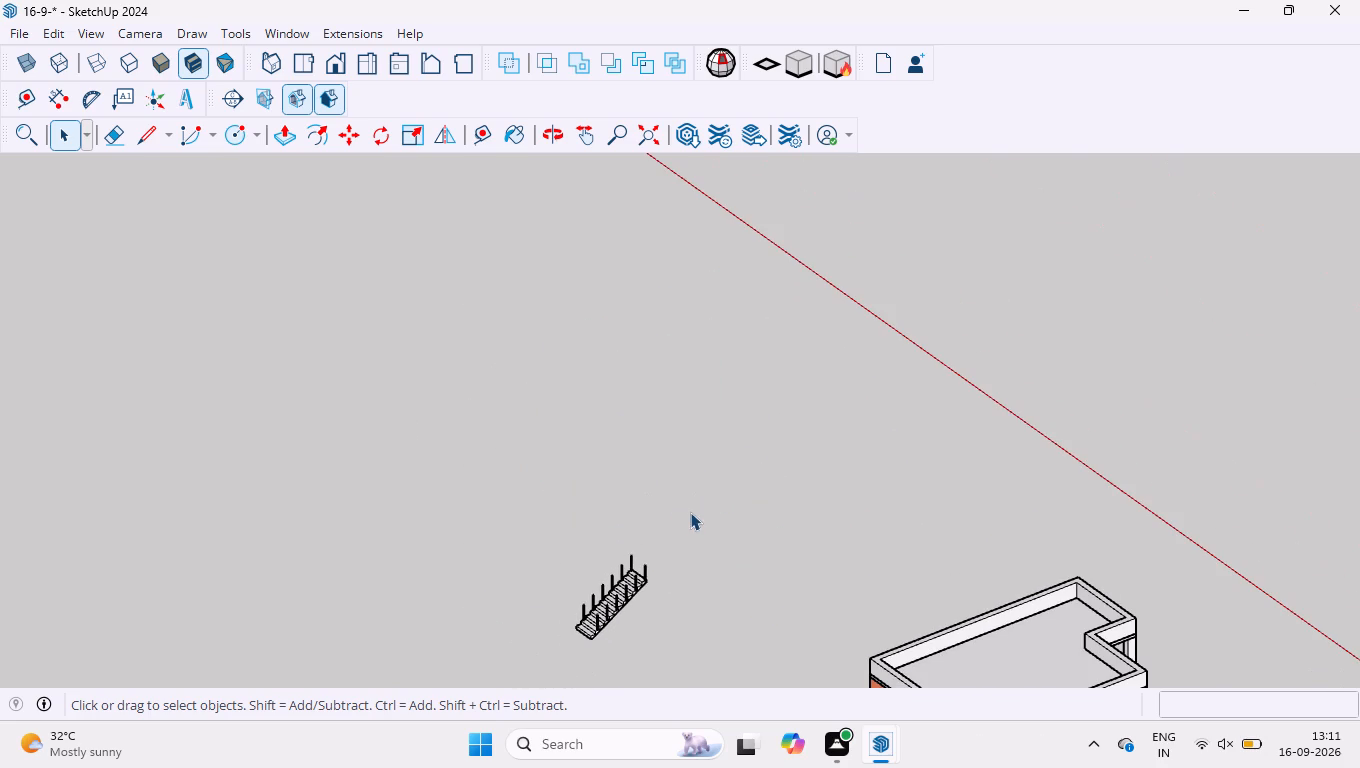
left_click_drag(689, 522, 527, 680)
key("Delete")
Examine the house from all around, including its entrance porch, side windows and roof parapet.
scroll(802, 389, "down", 7)
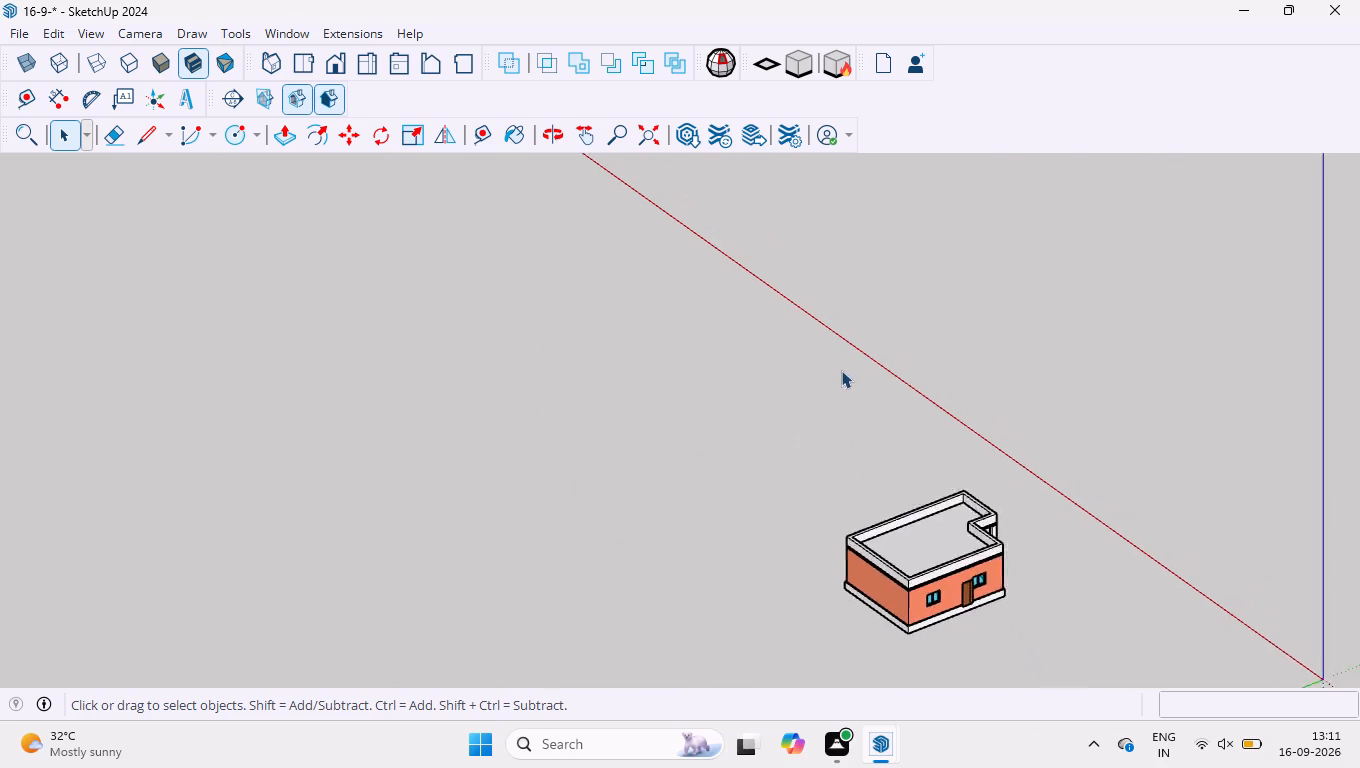
scroll(841, 370, "down", 1)
middle_click_drag(1041, 537, 281, 399)
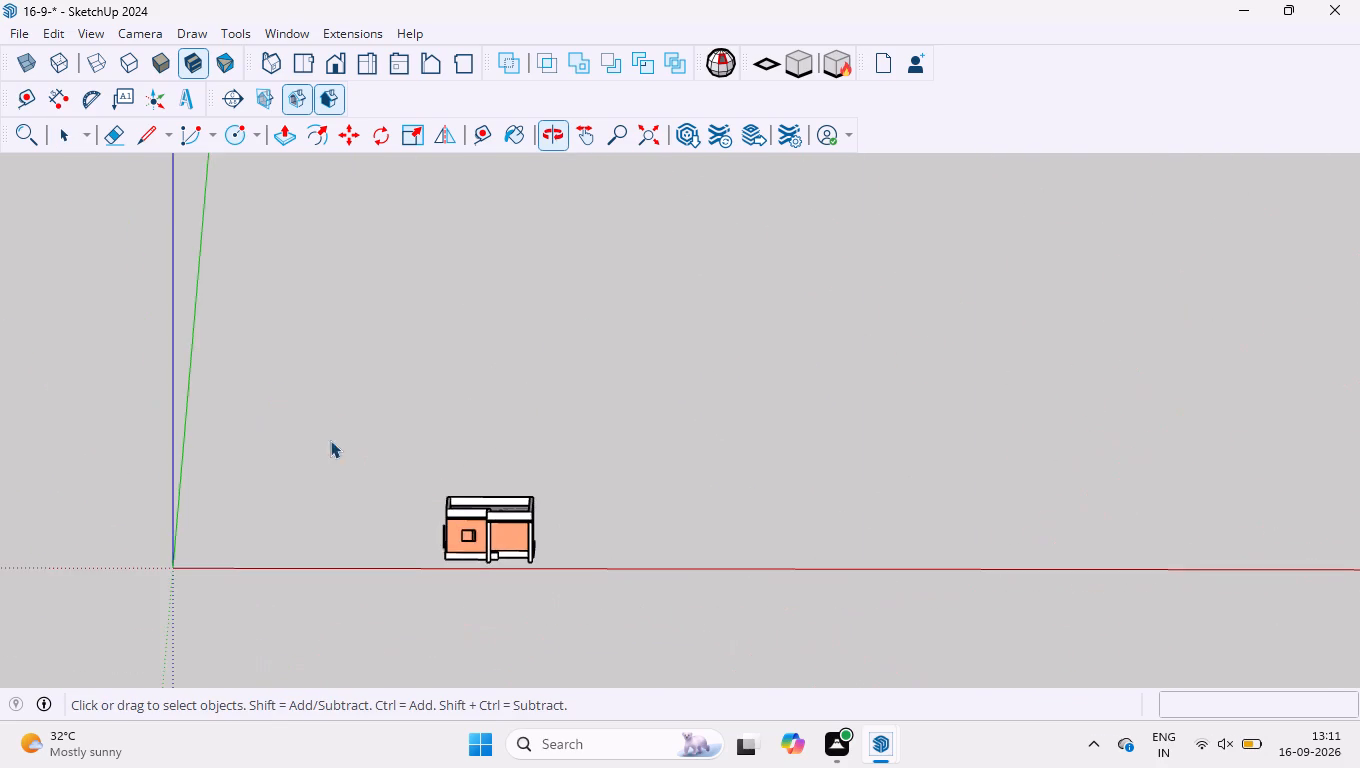
scroll(413, 551, "up", 7)
scroll(605, 450, "up", 1)
middle_click_drag(605, 450, 226, 408)
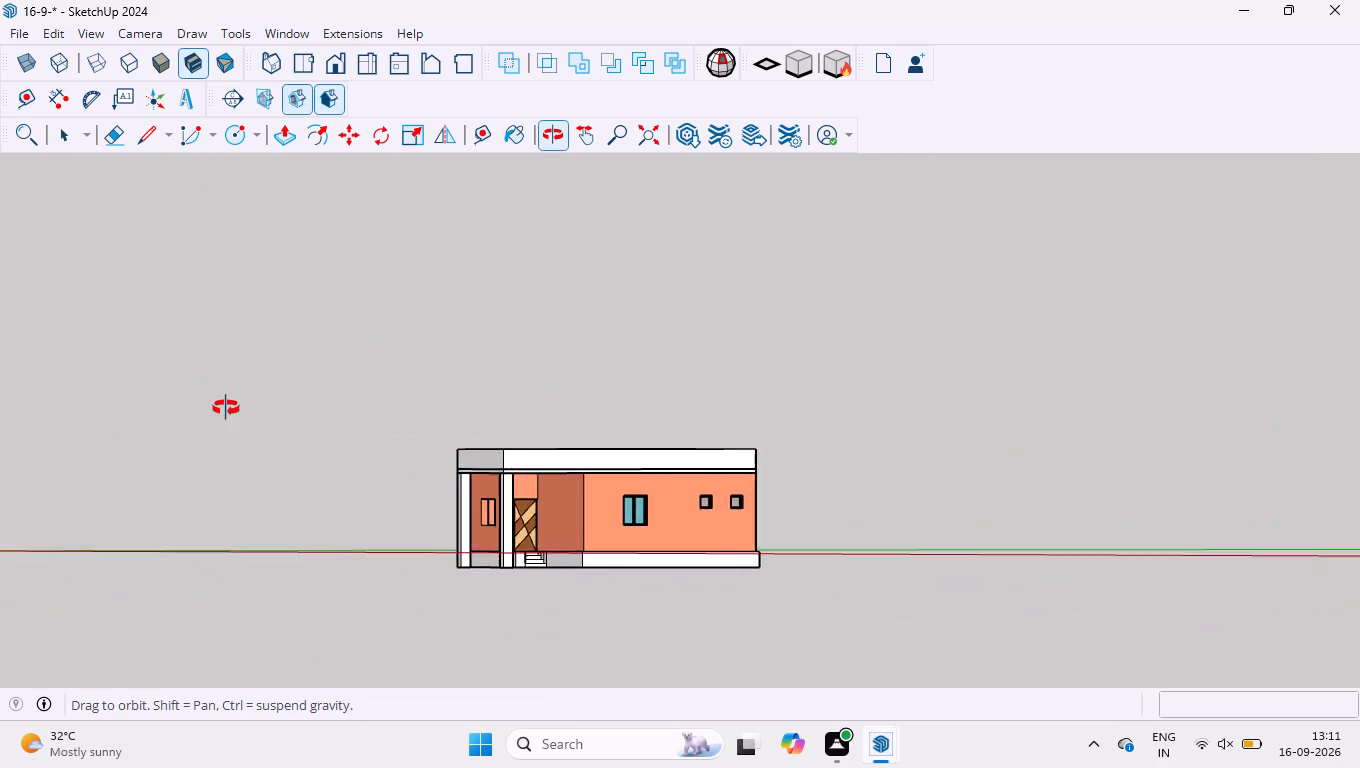
middle_click_drag(226, 408, 313, 547)
scroll(444, 555, "up", 6)
scroll(554, 465, "down", 4)
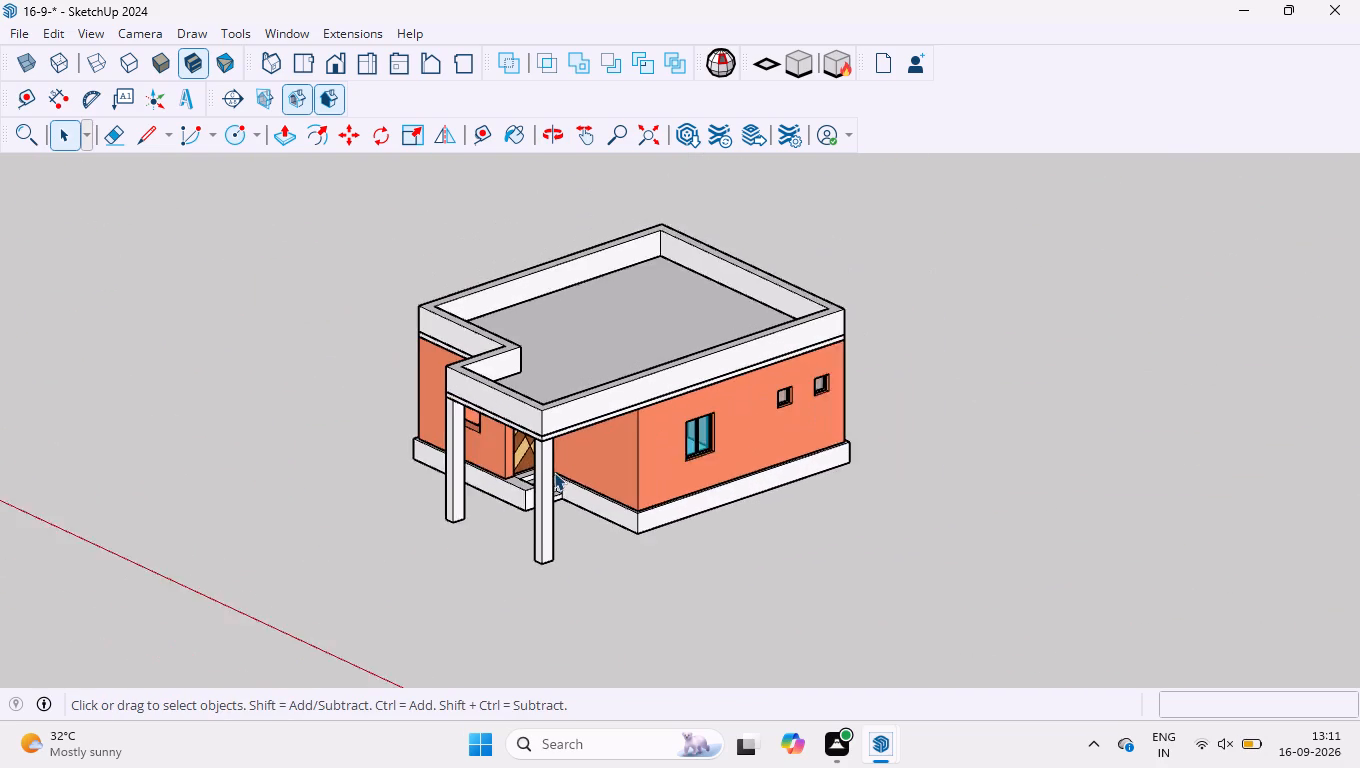
Open the recent file 15-9.skp, saving the changes to 16-9- first.
left_click(15, 40)
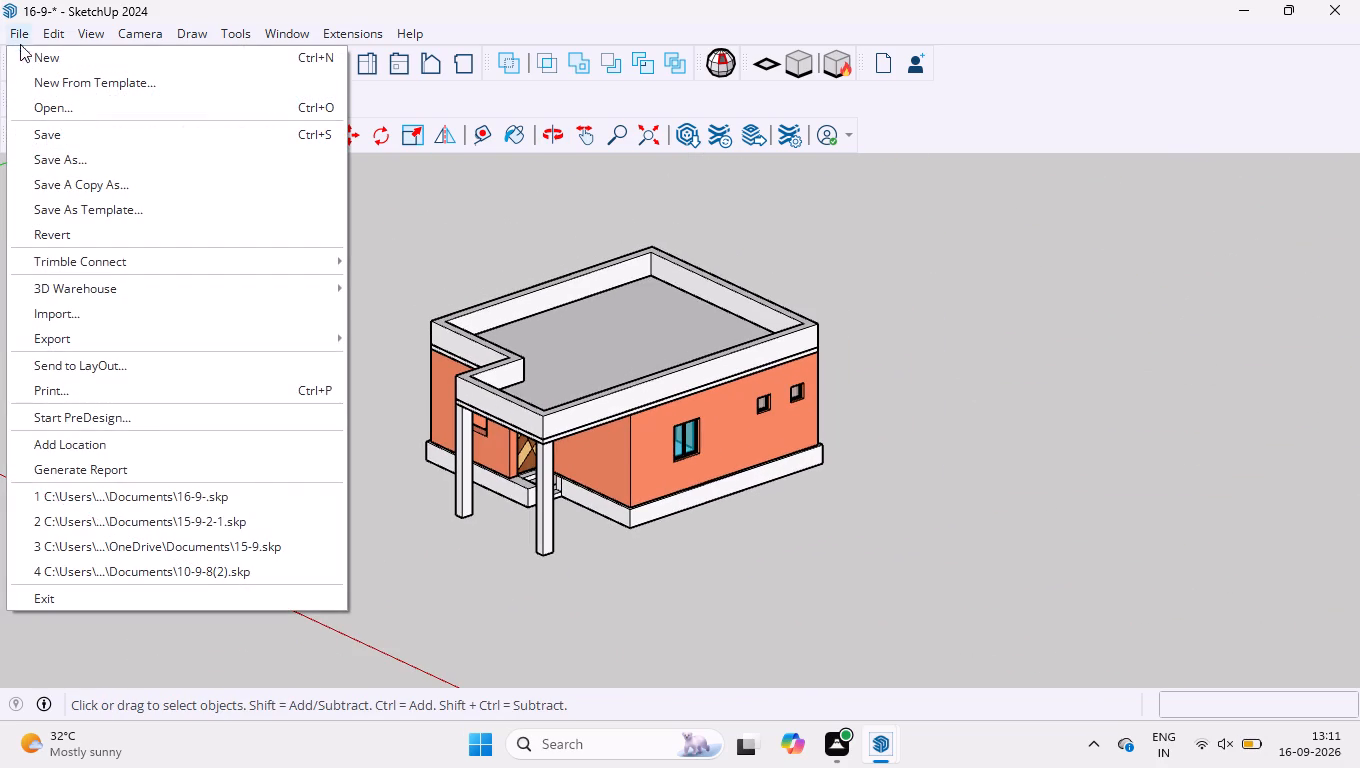
left_click(201, 547)
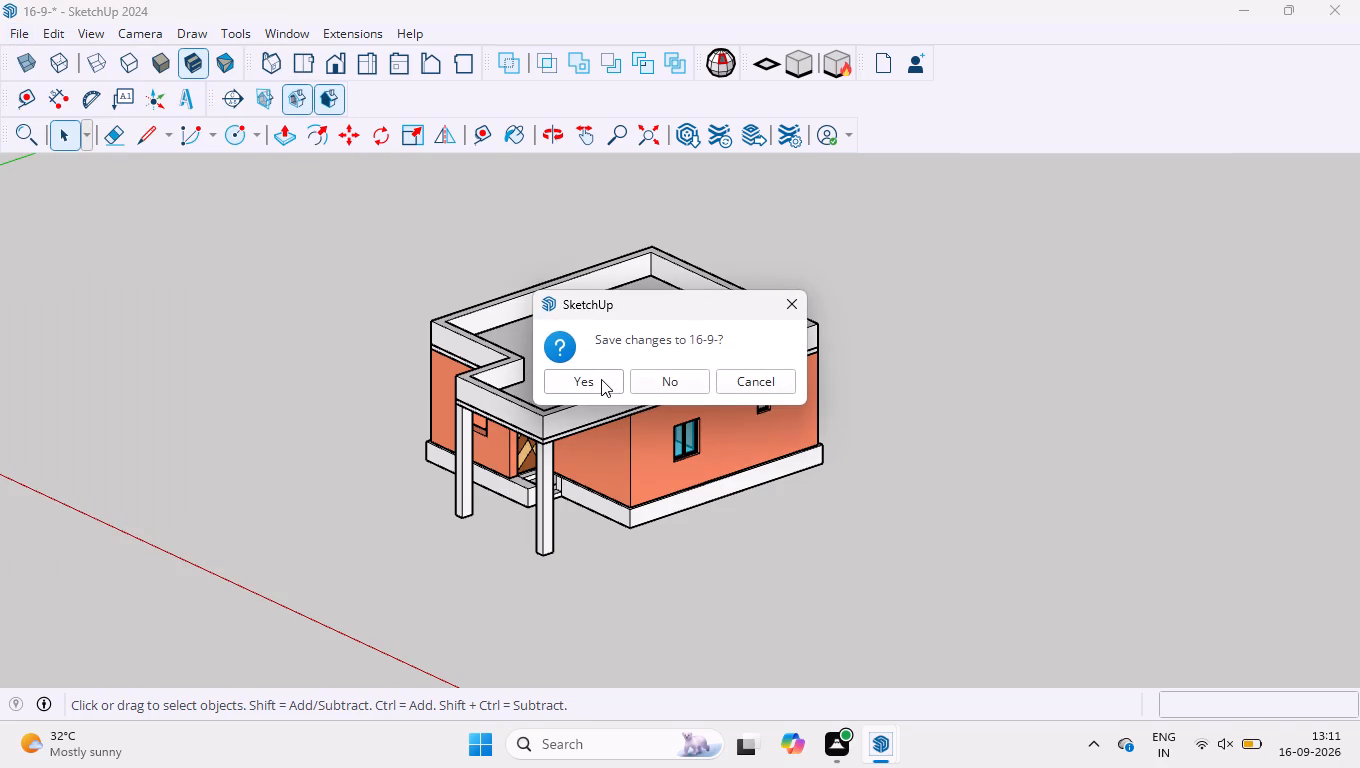
left_click(601, 379)
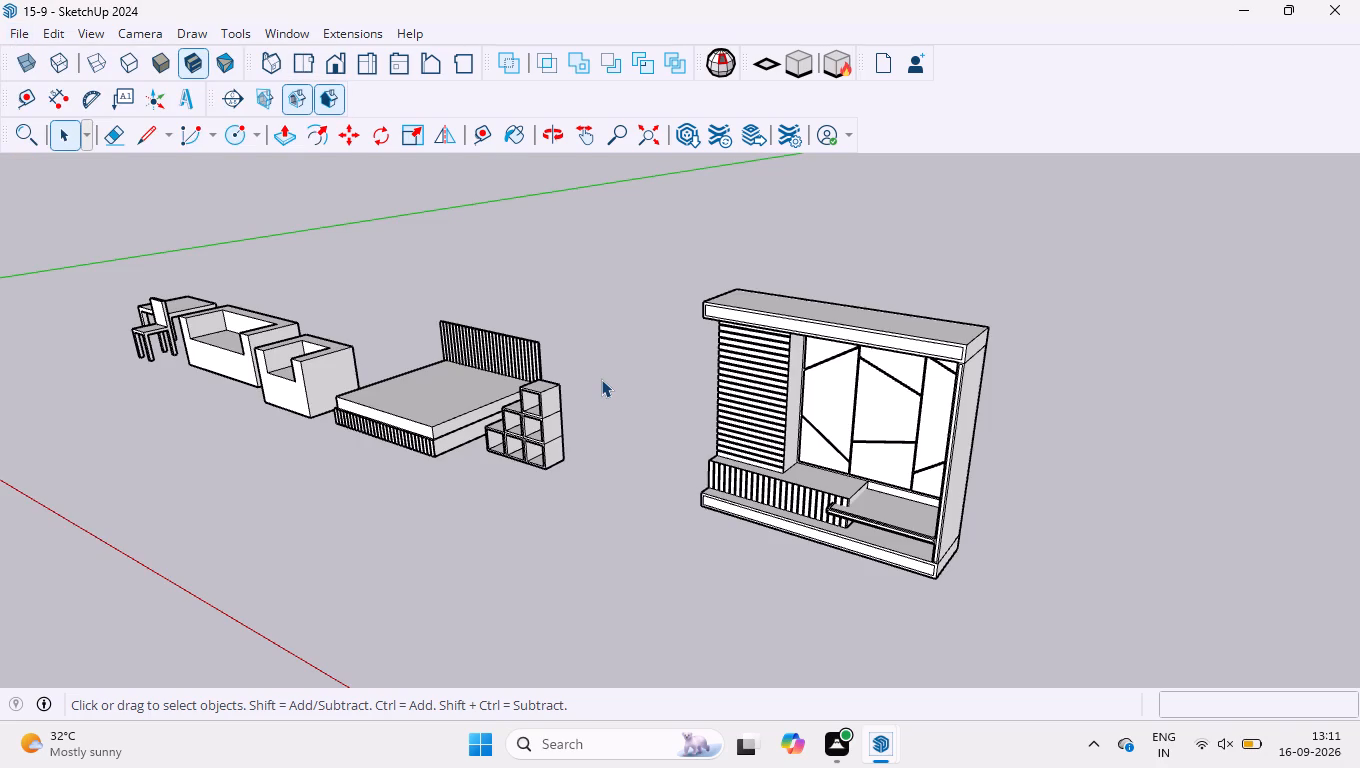
Copy all the furniture in the model, from the desk and chair through to the TV unit.
scroll(578, 351, "down", 3)
left_click_drag(22, 222, 1015, 548)
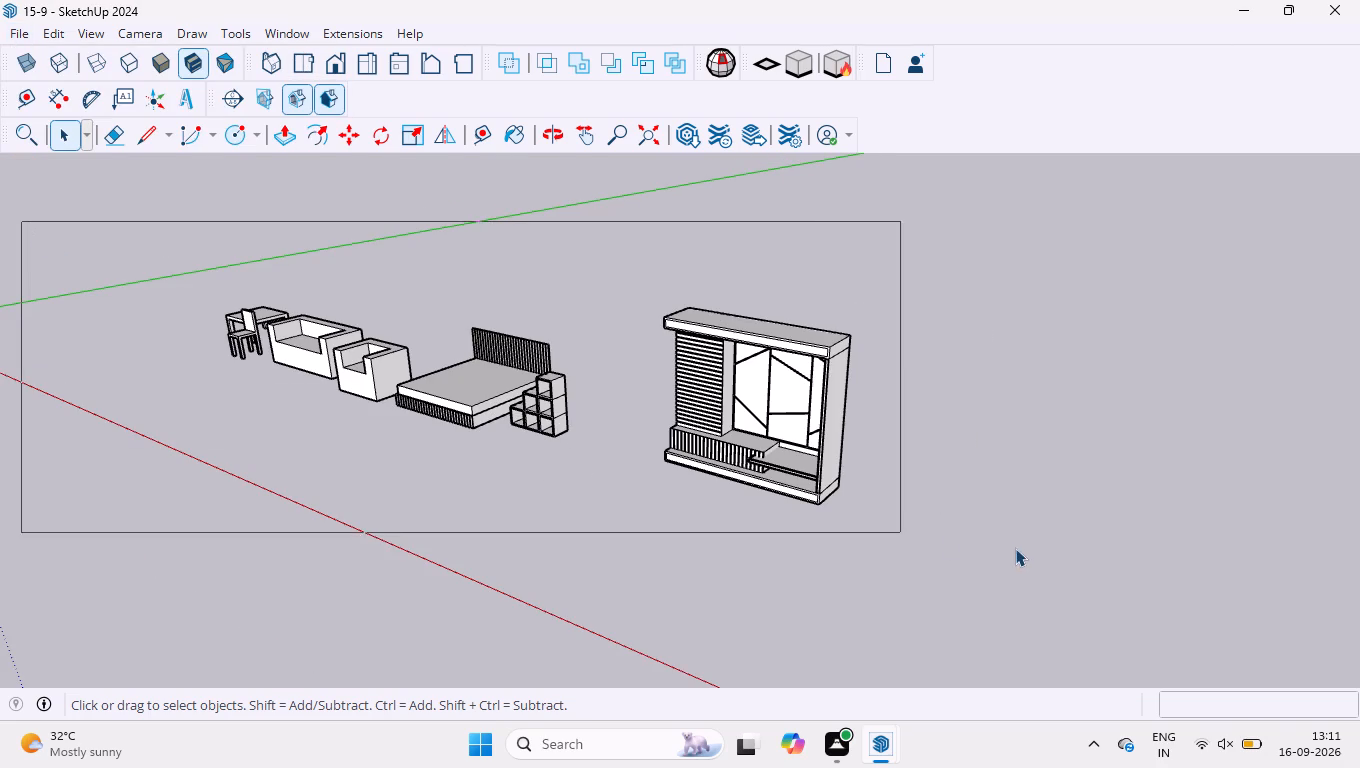
left_click_drag(1015, 548, 1016, 548)
key("ctrl+c")
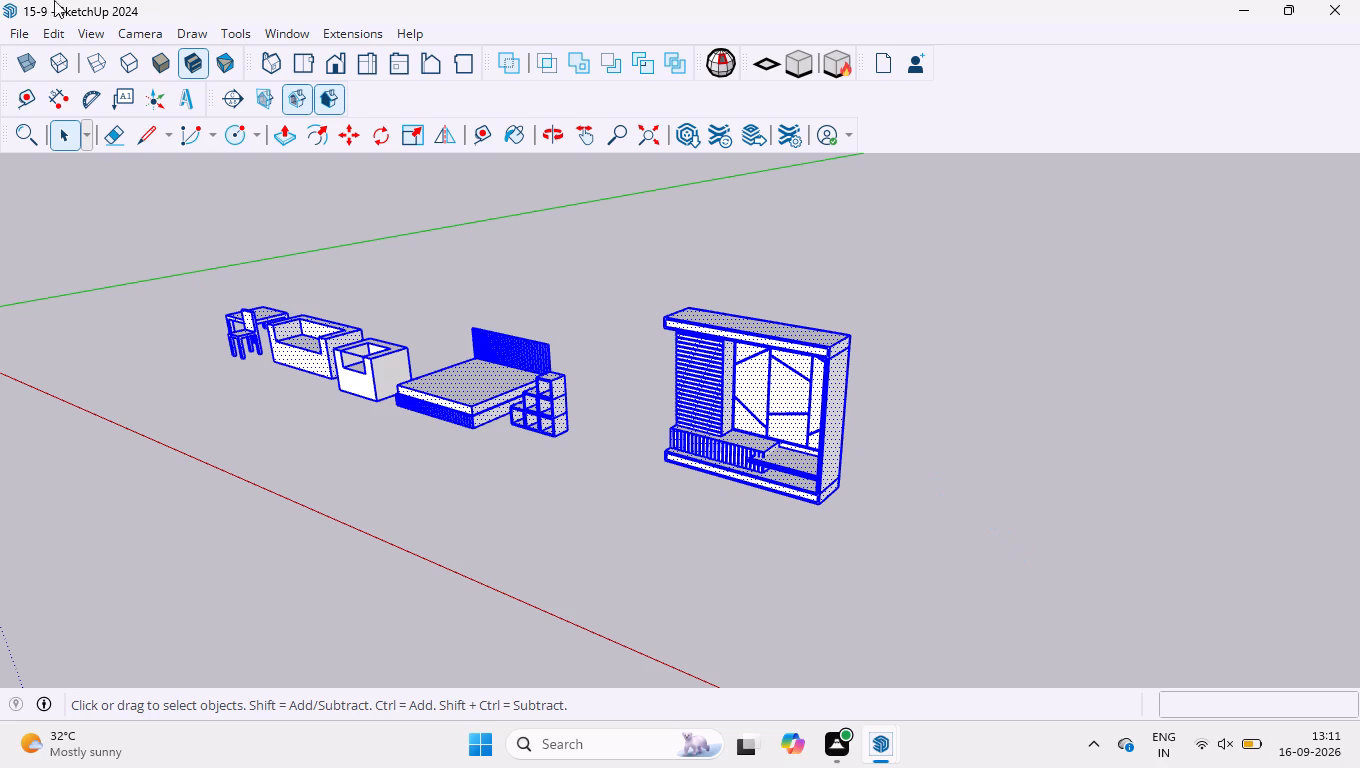
Reopen the recent file 16-9-.skp and paste the copied furniture in a row beside the house's side wall.
left_click(23, 28)
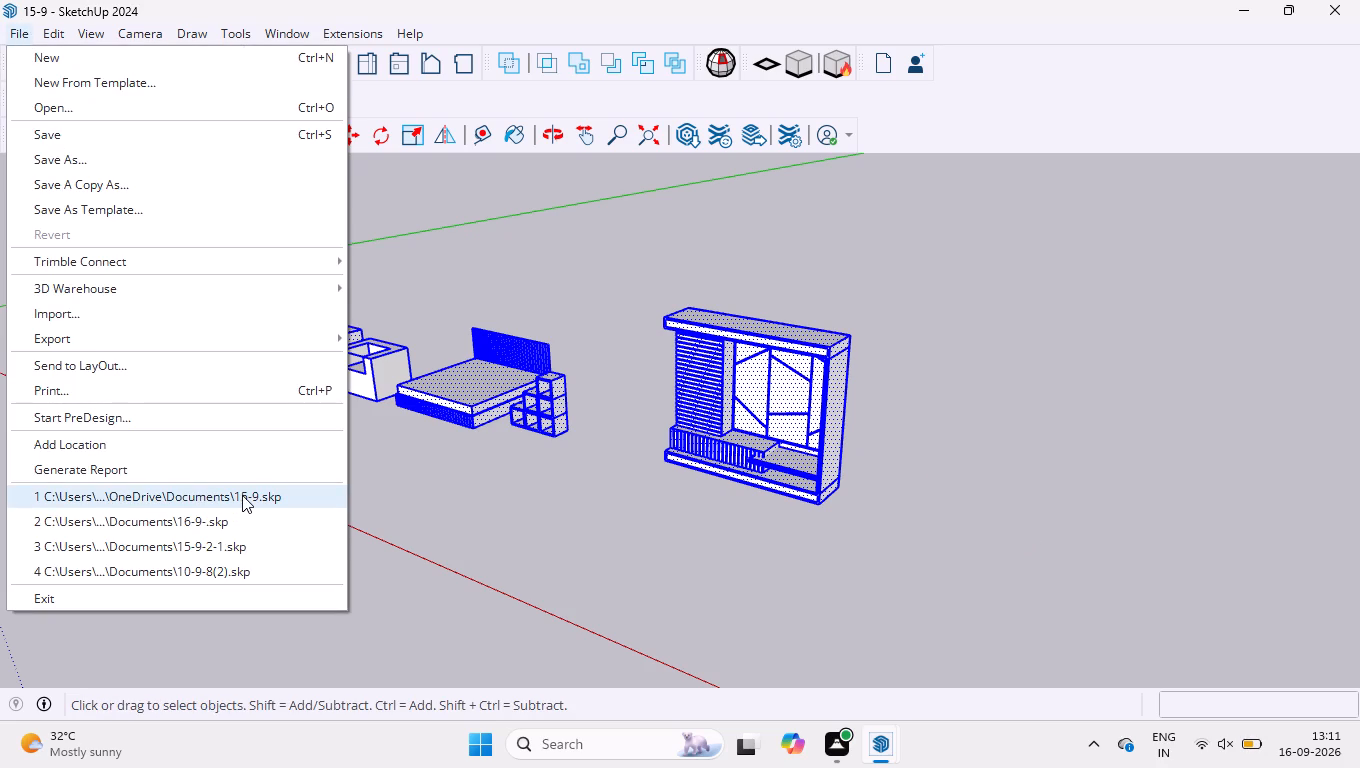
left_click(243, 523)
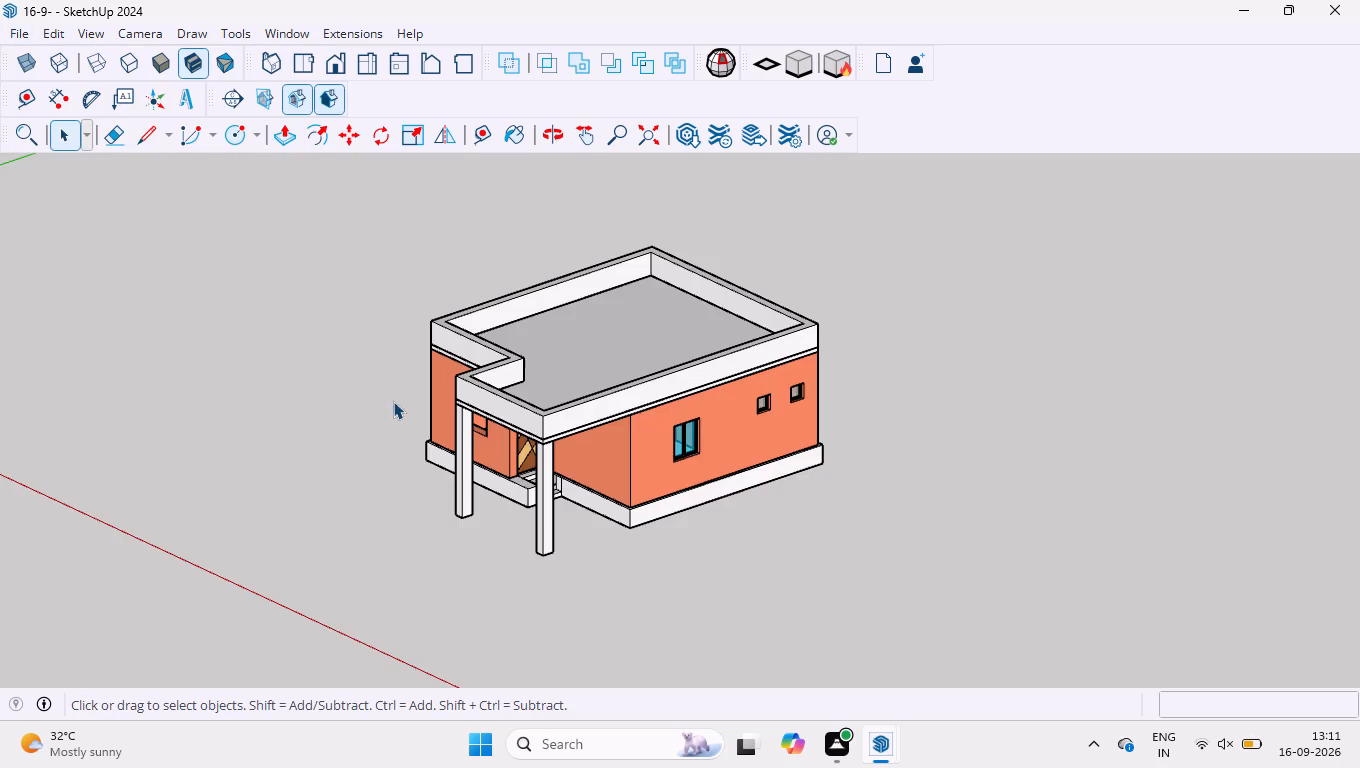
scroll(444, 385, "down", 8)
key("ctrl+v")
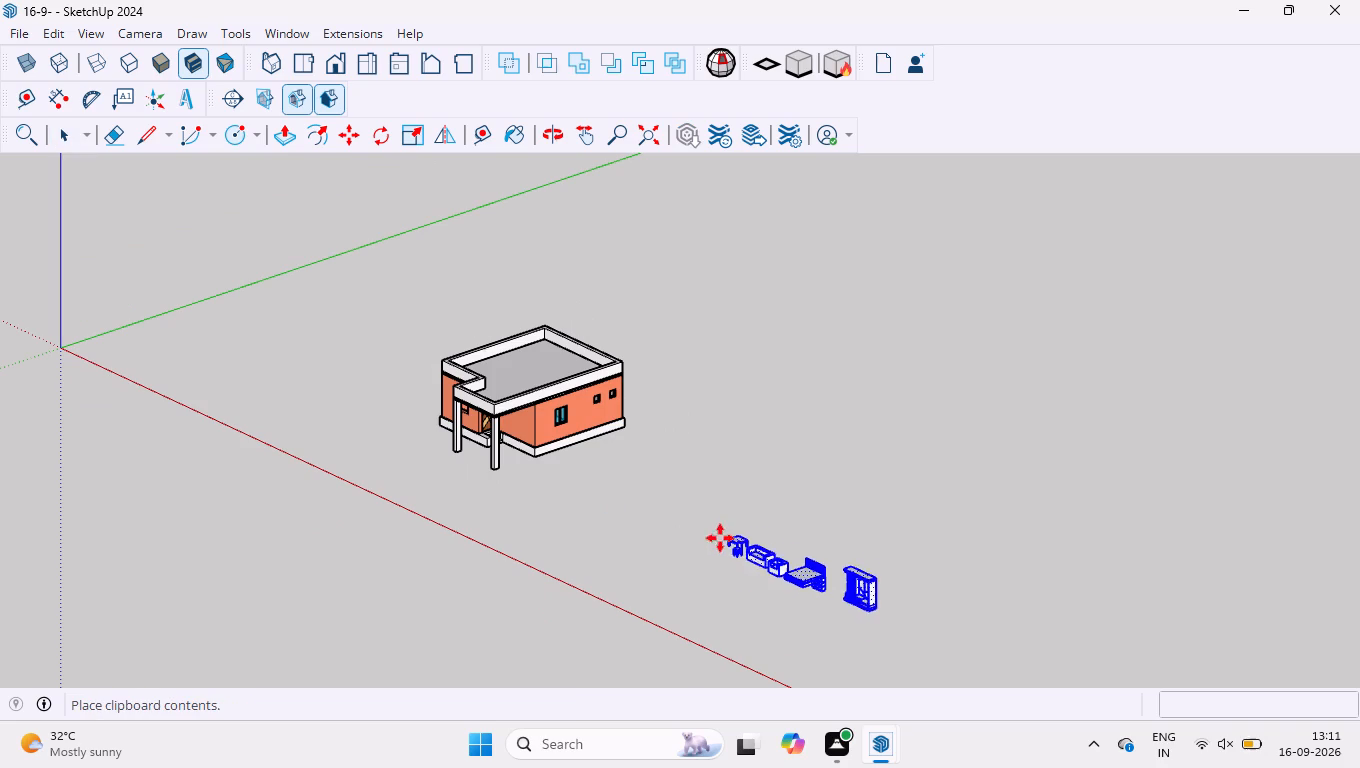
left_click(580, 466)
scroll(569, 485, "up", 4)
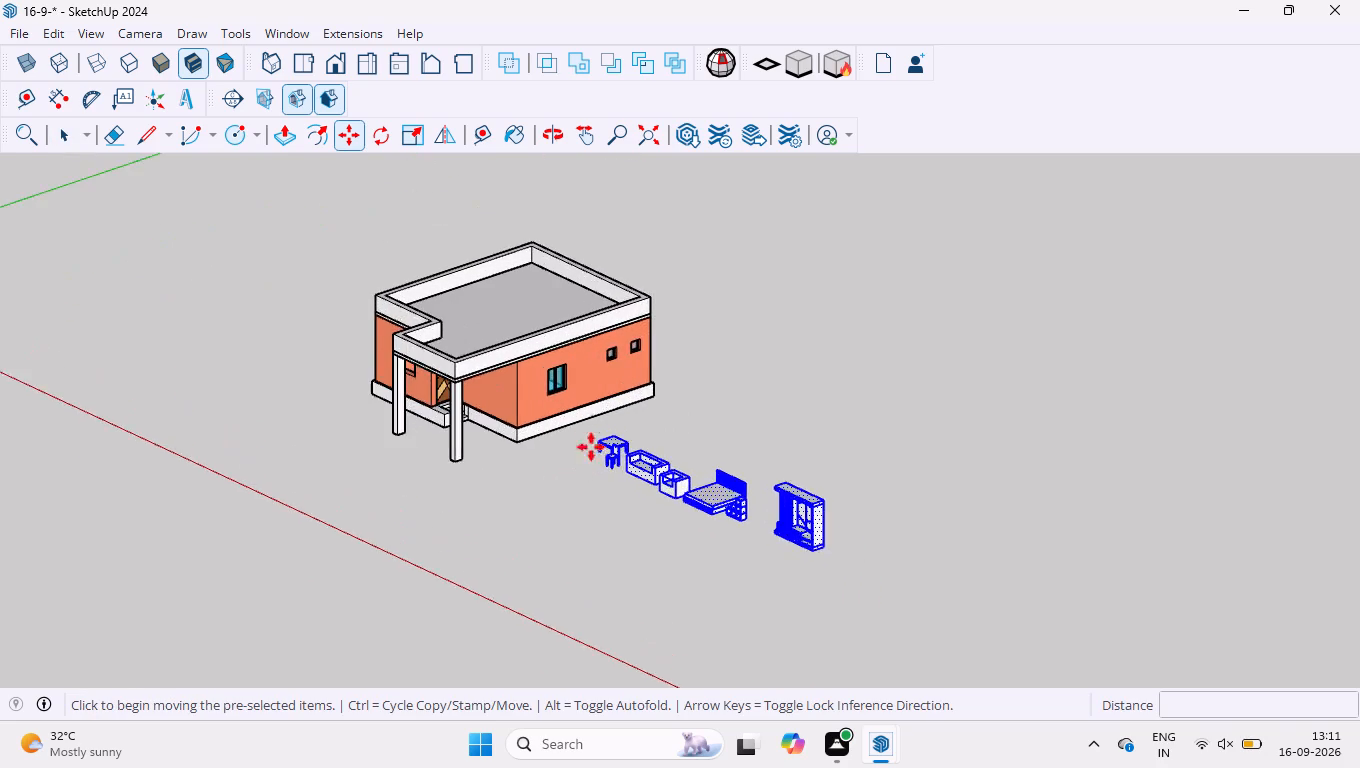
scroll(592, 422, "up", 4)
left_click(548, 559)
key("space")
key("space")
left_click(552, 553)
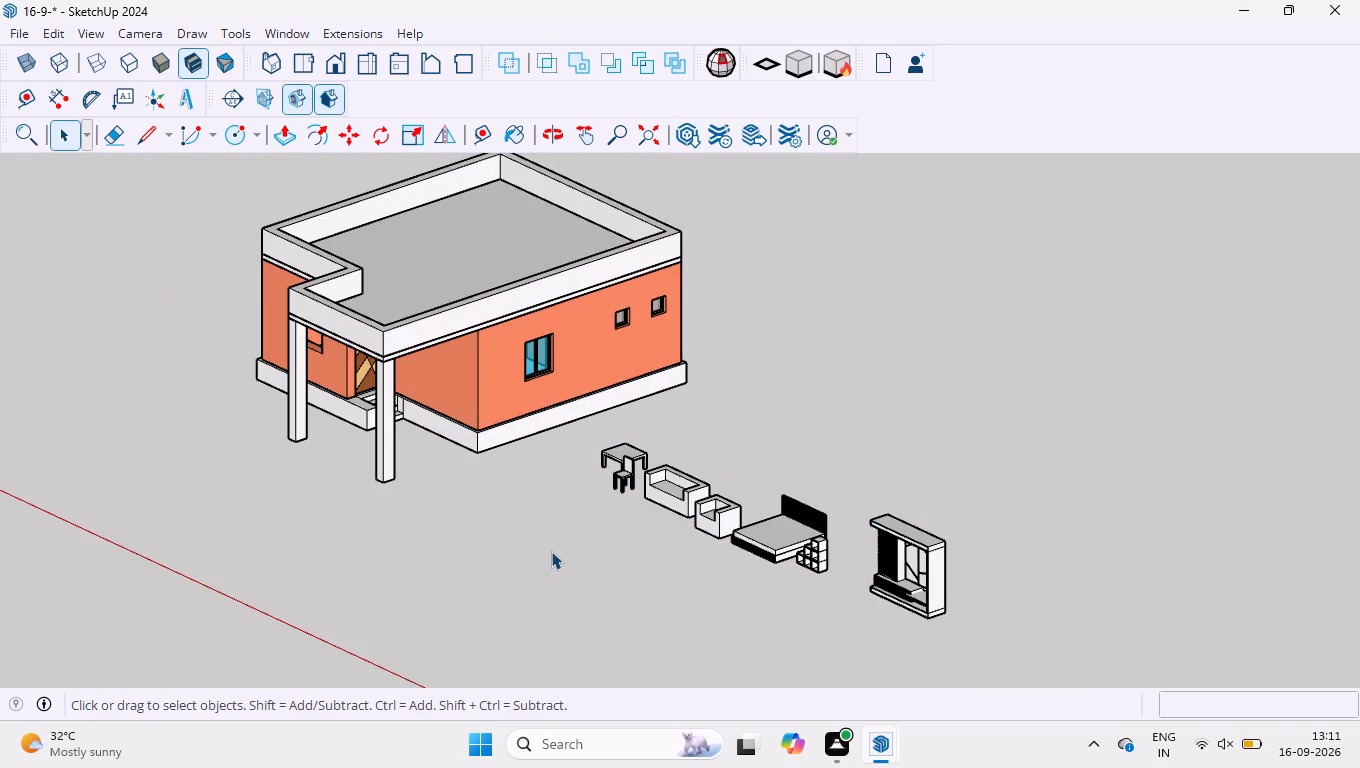
Bring the house and furniture into a lower front view and start exporting them as a 3D model.
middle_click_drag(387, 475, 420, 419)
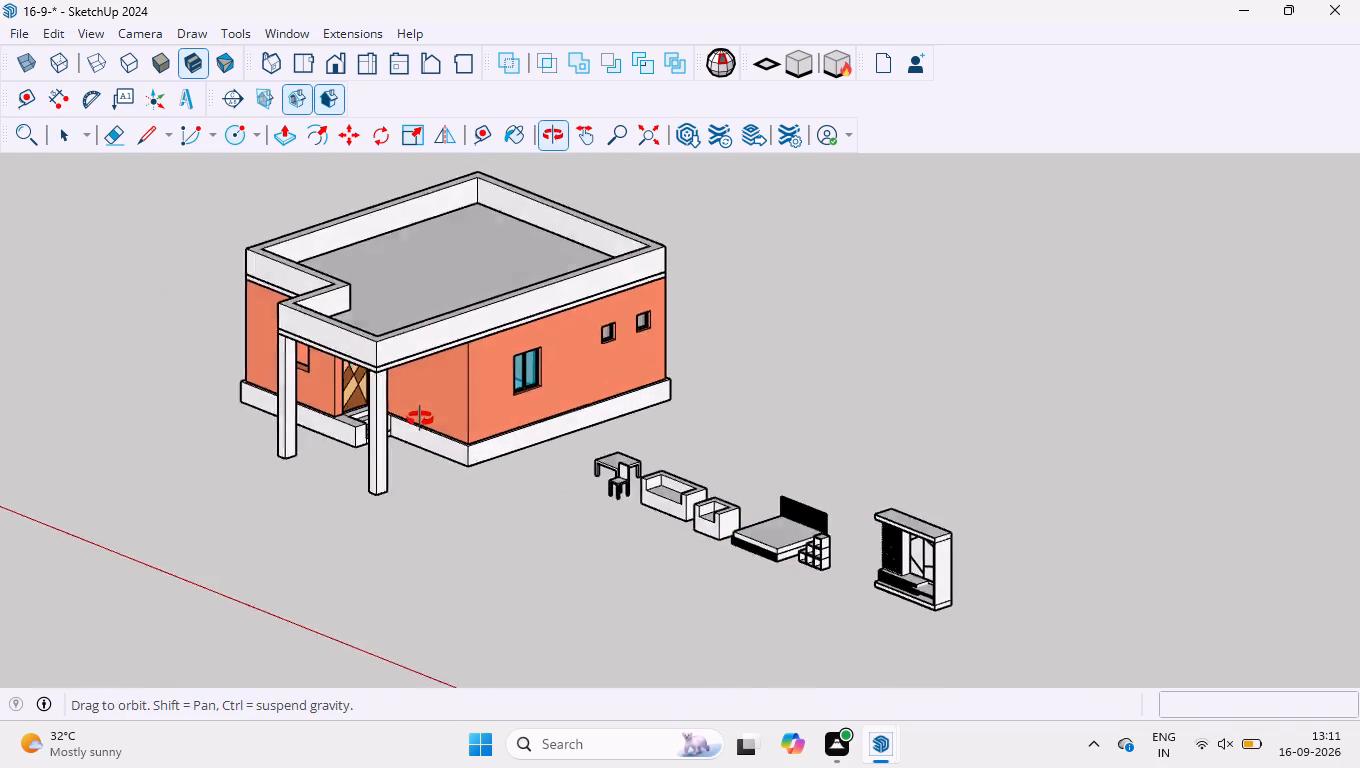
middle_click_drag(420, 419, 429, 382)
scroll(703, 541, "up", 1)
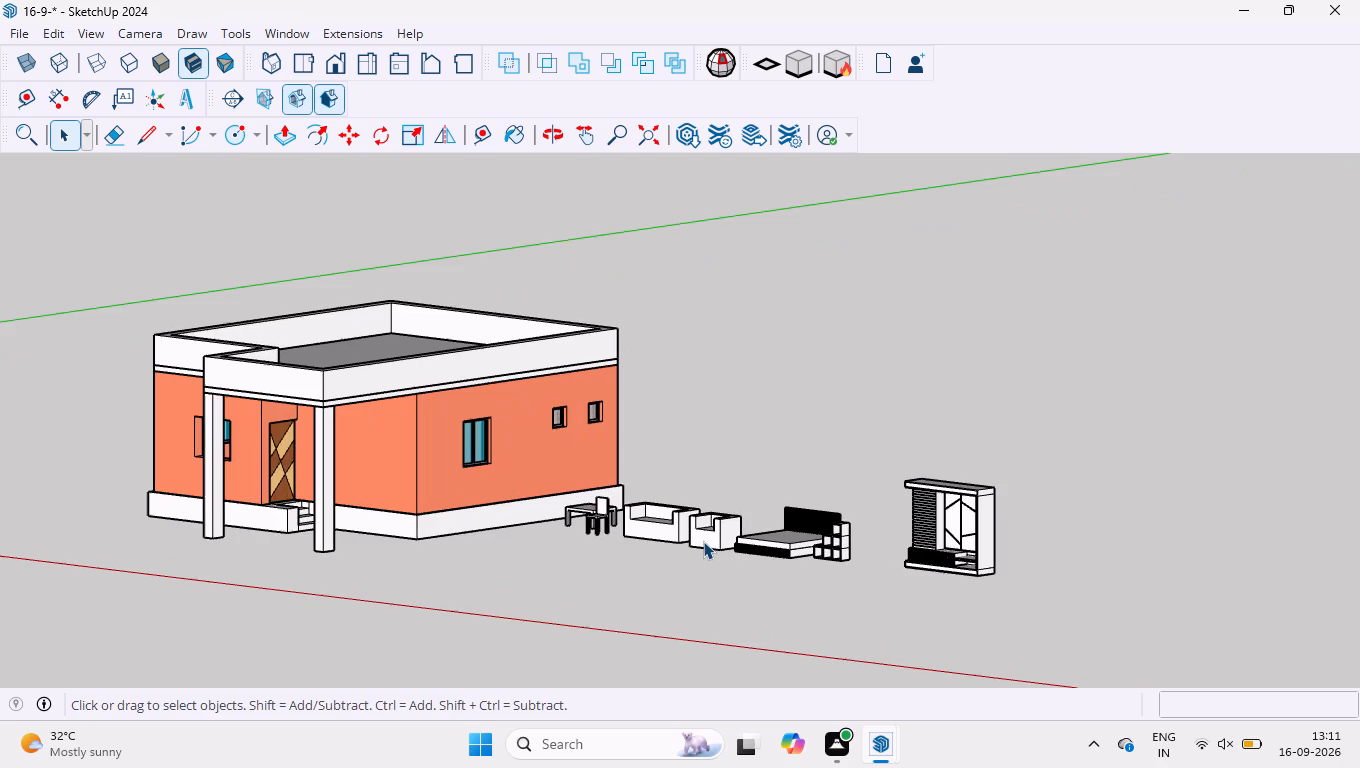
left_click(20, 44)
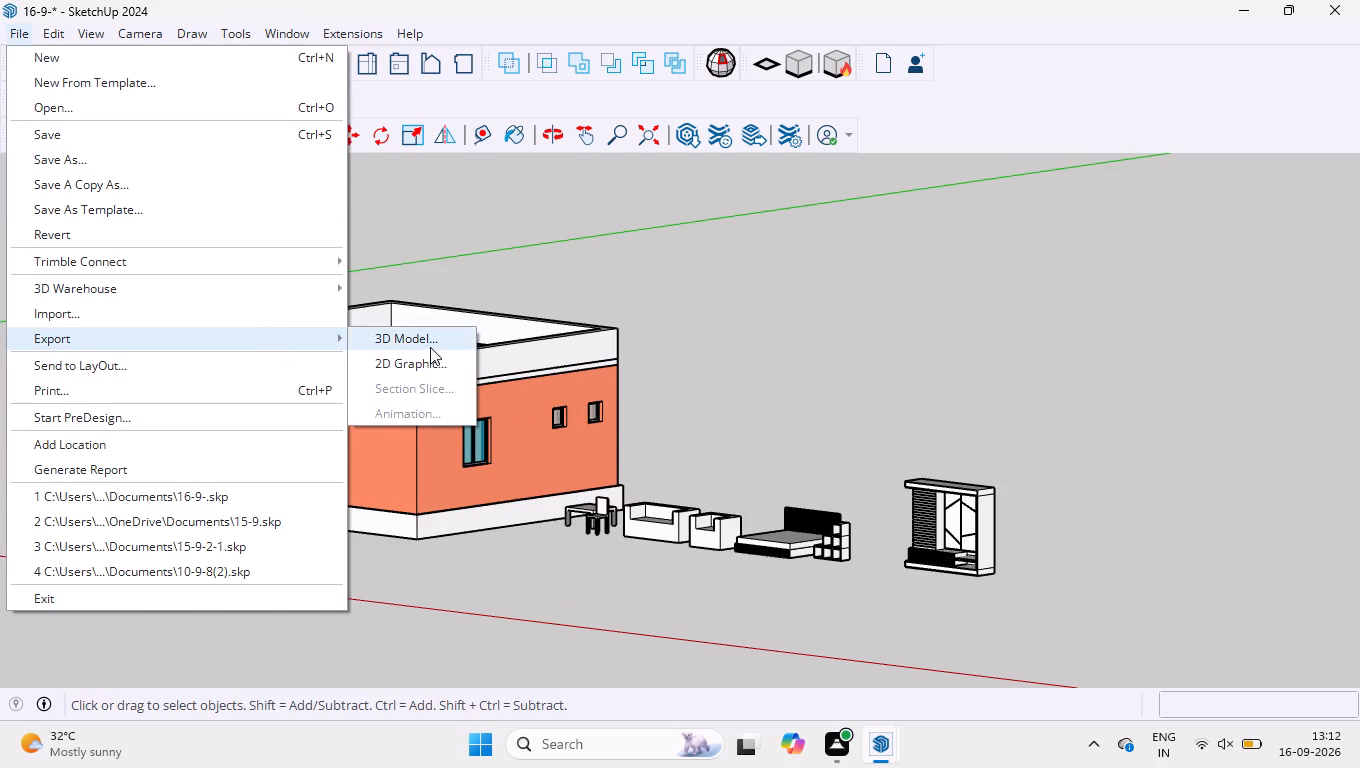
left_click(430, 347)
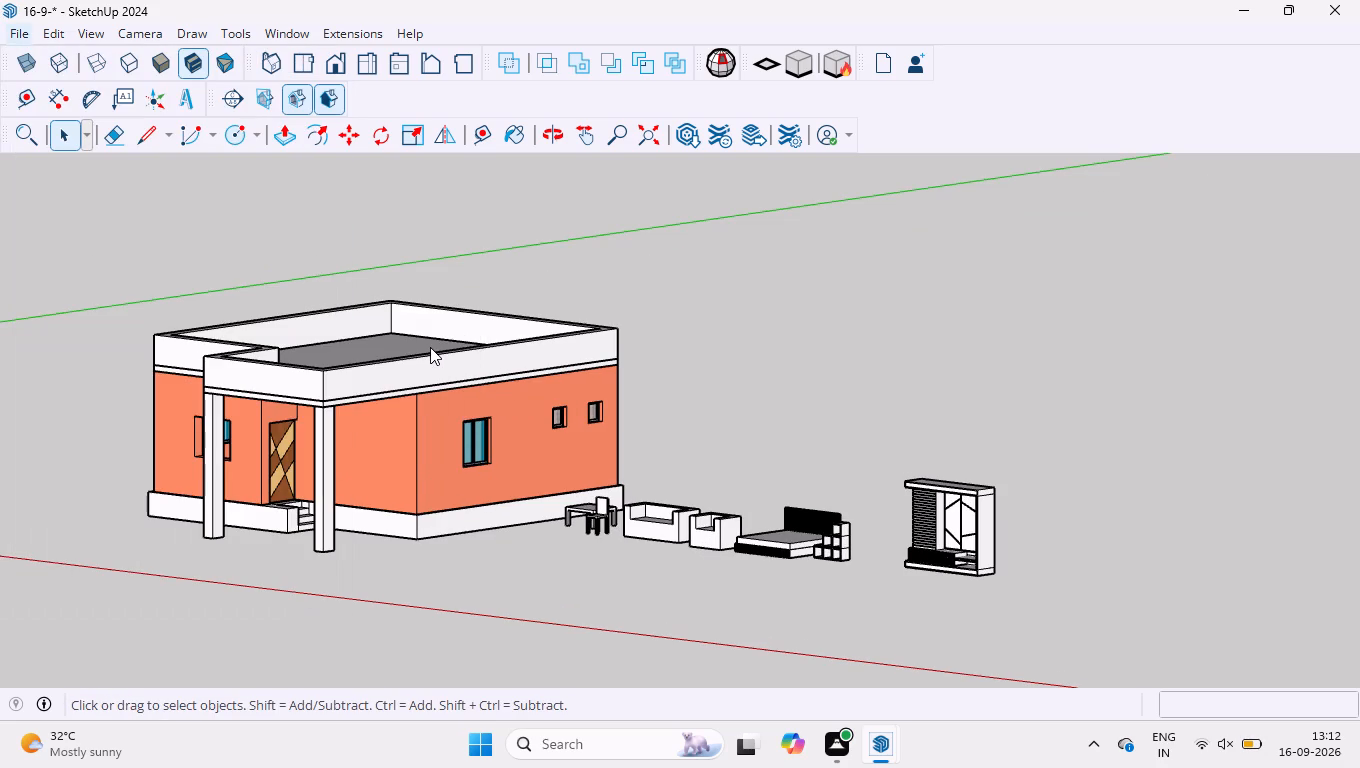
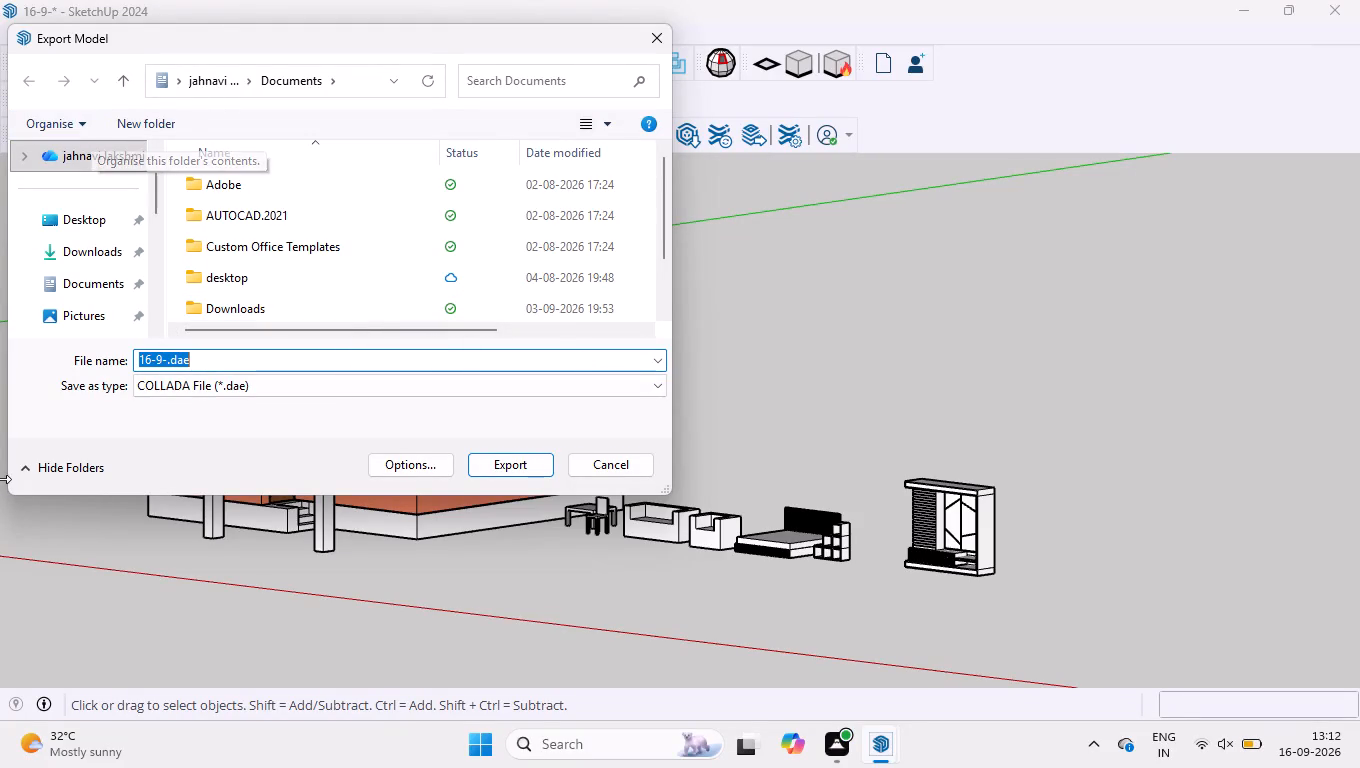
Export the 3D model as a COLLADA file named 16-9-1.dae in the Documents folder.
left_click(286, 357)
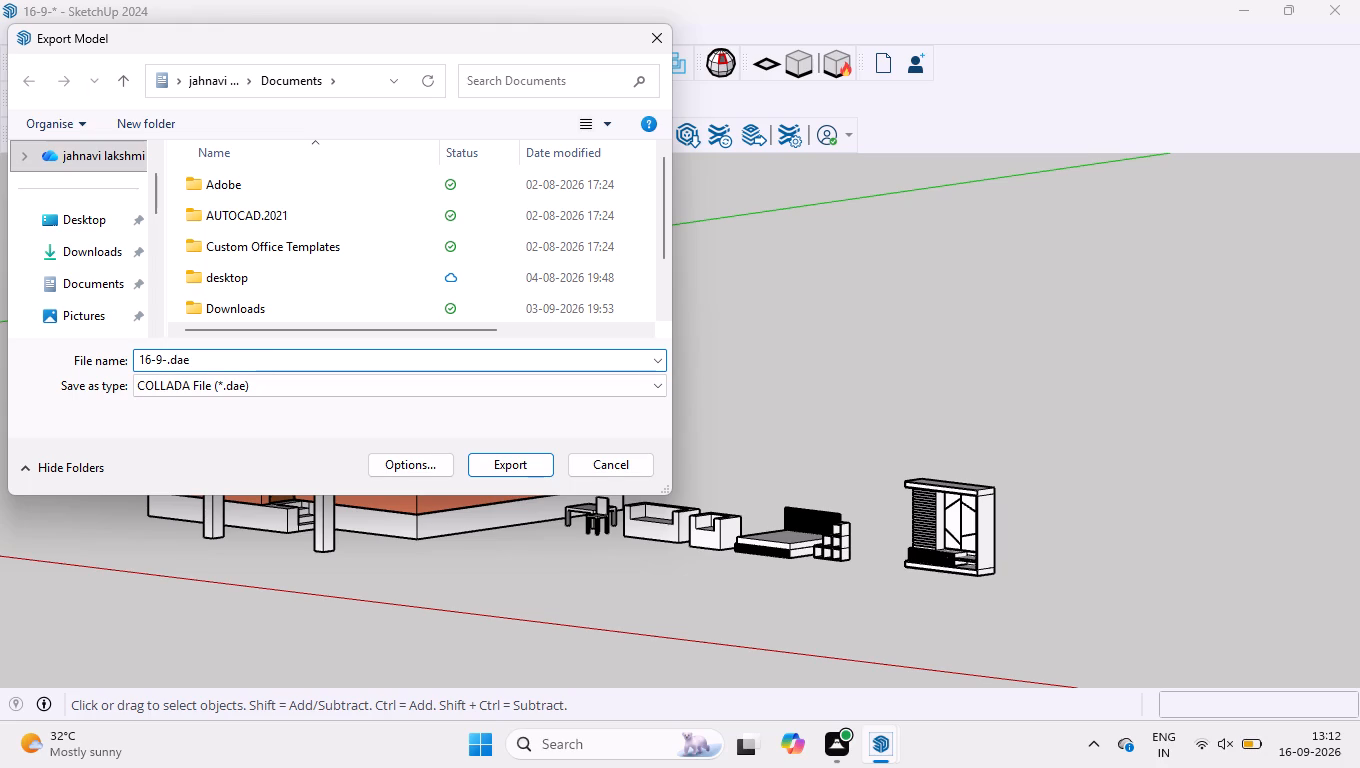
left_click(164, 361)
key("Right")
key("1")
left_click(518, 468)
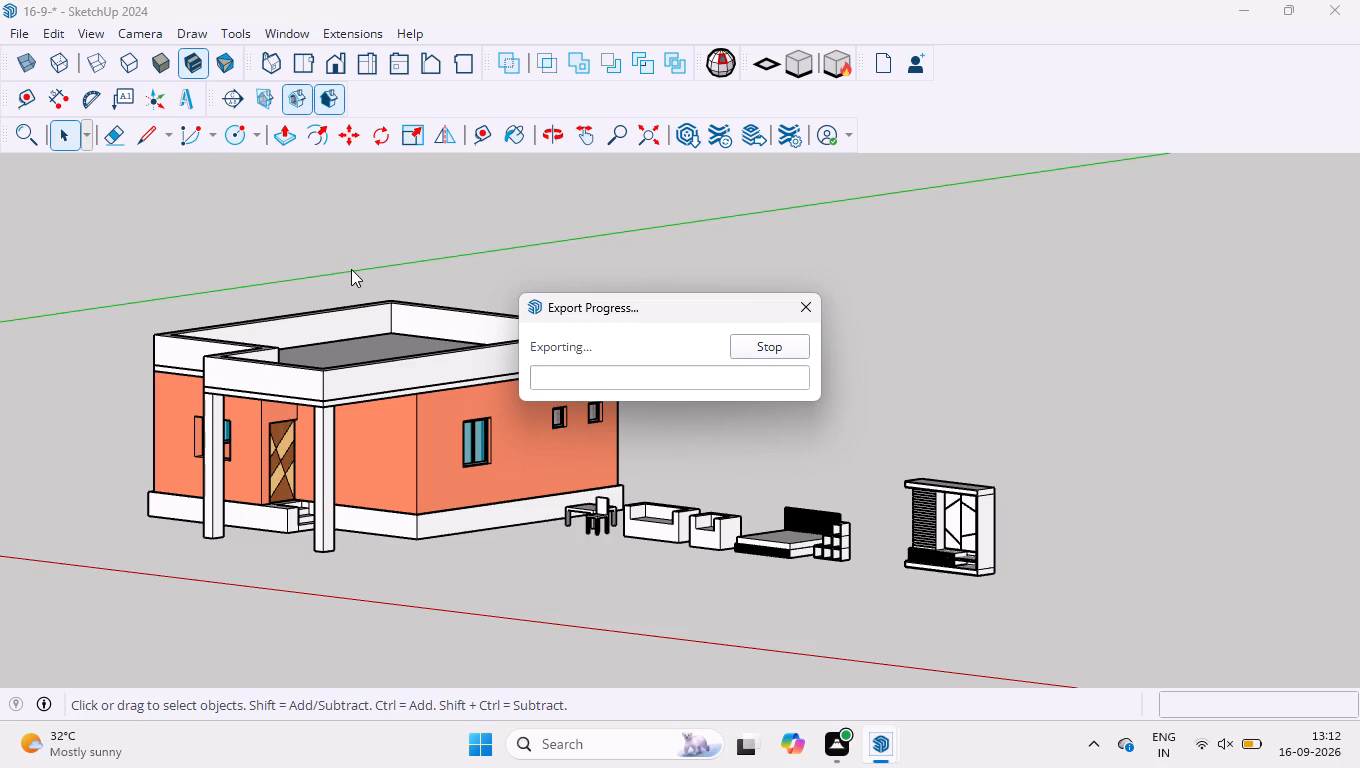
Export the current view as a 2D graphic PDF named 16-9-2.pdf in the Documents folder.
left_click(26, 34)
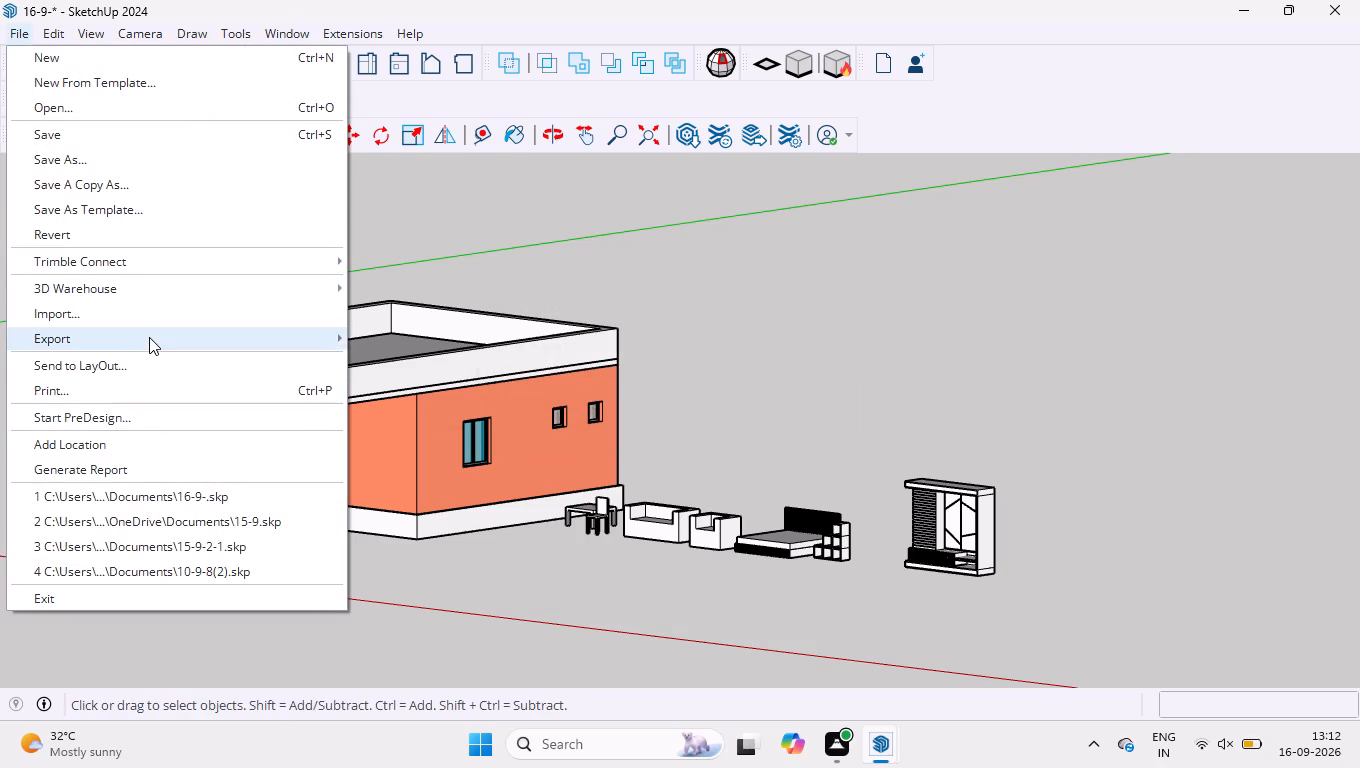
left_click(149, 335)
left_click(417, 371)
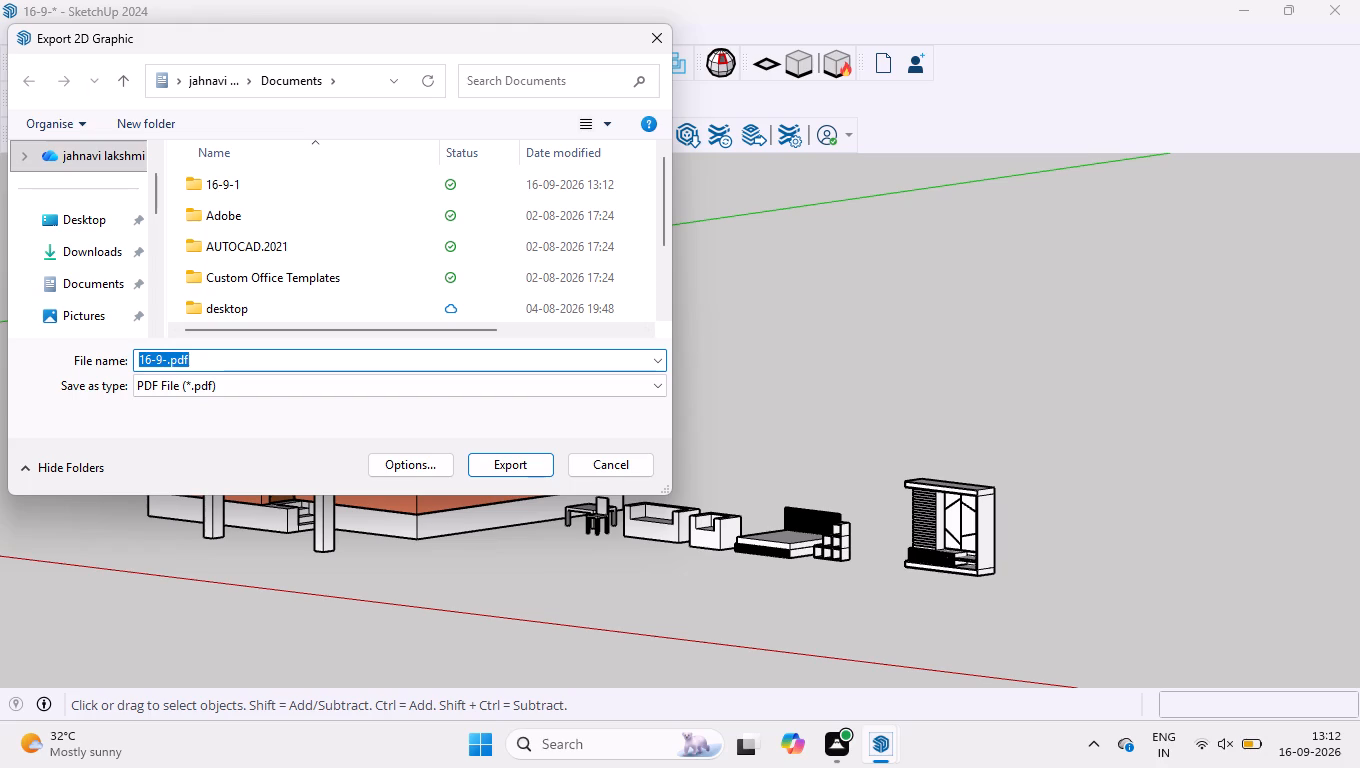
left_click(163, 361)
key("Right")
key("2")
left_click(477, 471)
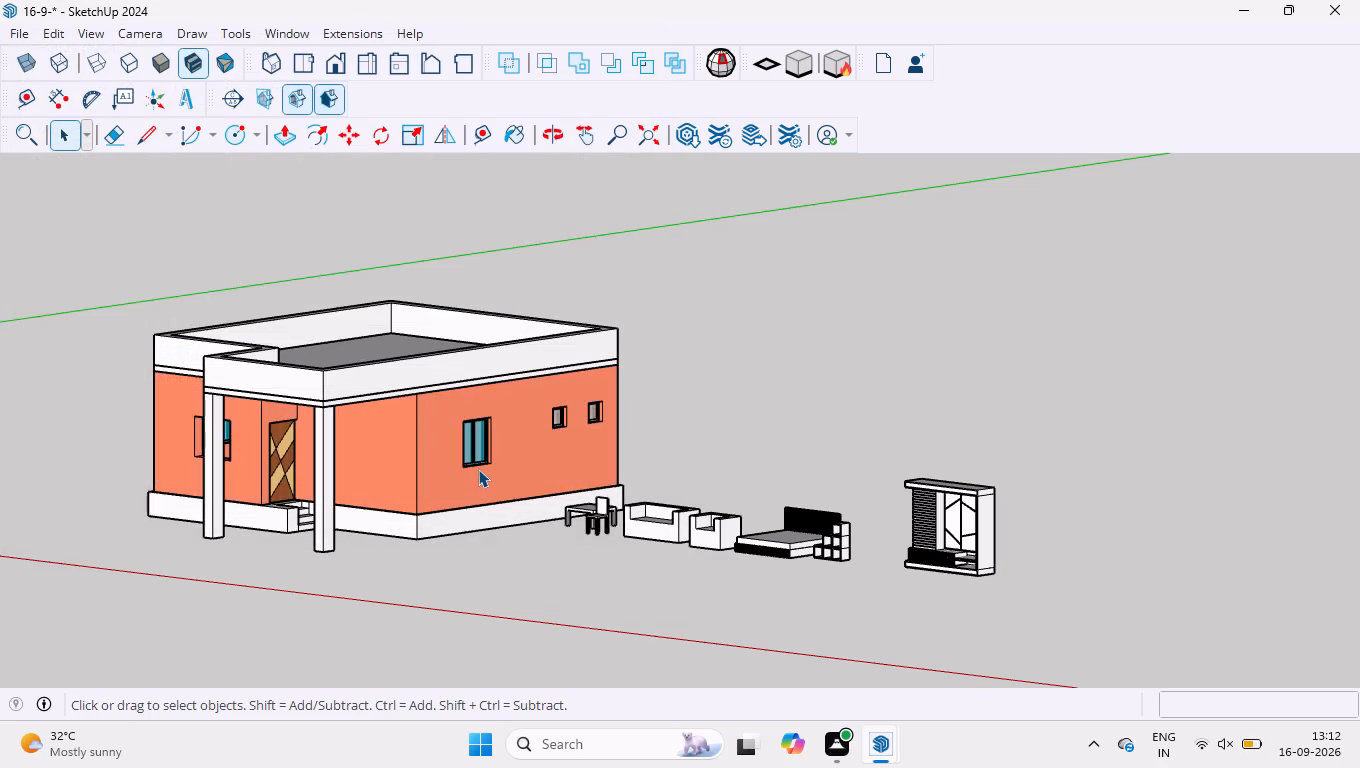
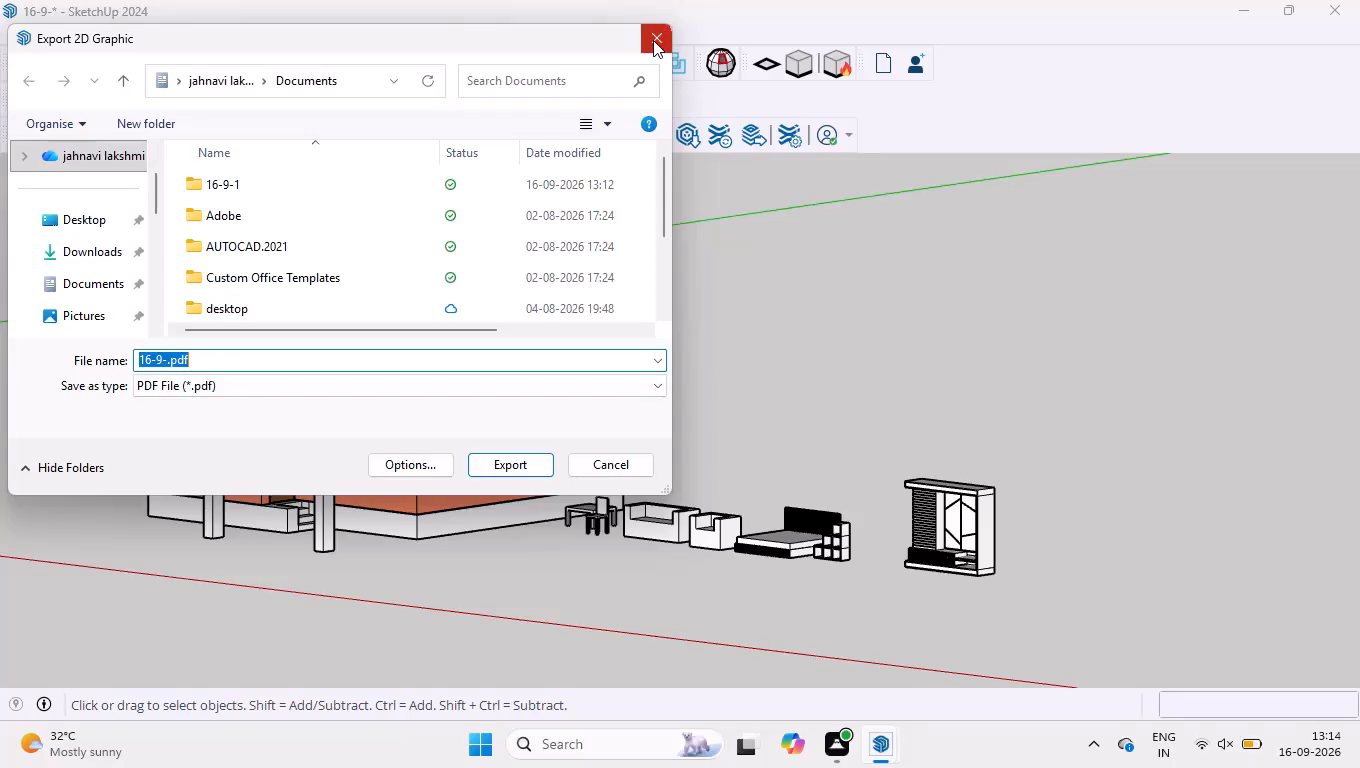
Dismiss the 2D graphic export without exporting again, and save the house and furniture model under its existing name.
left_click(653, 40)
scroll(614, 445, "down", 6)
scroll(741, 457, "up", 4)
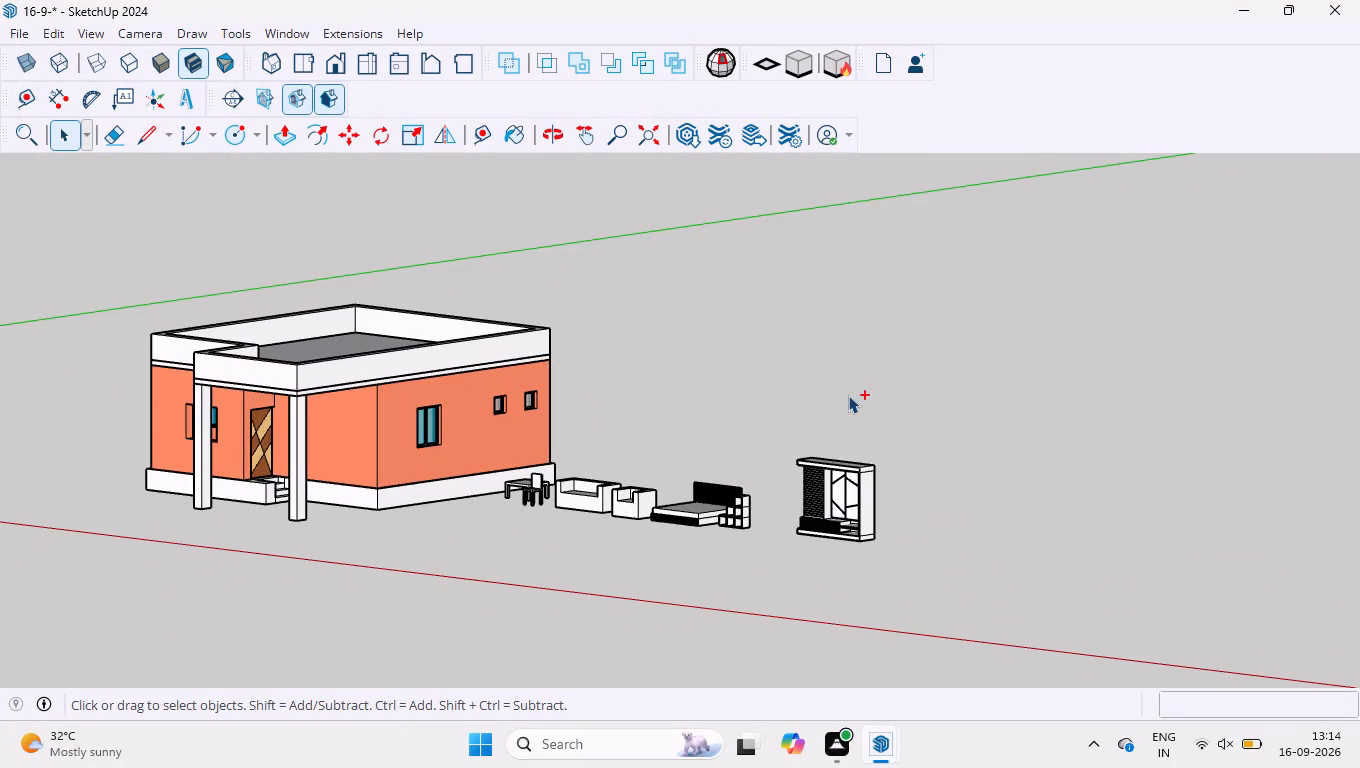
key("ctrl+s")
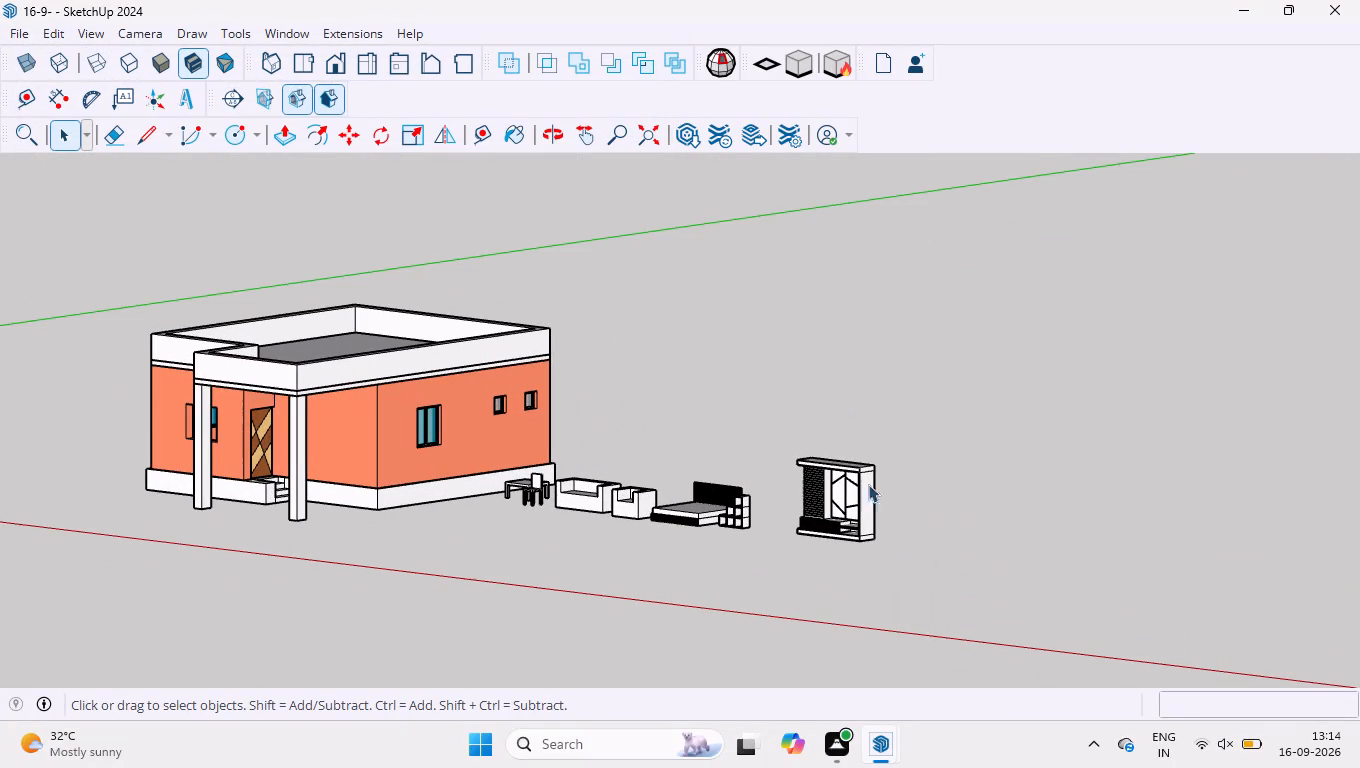